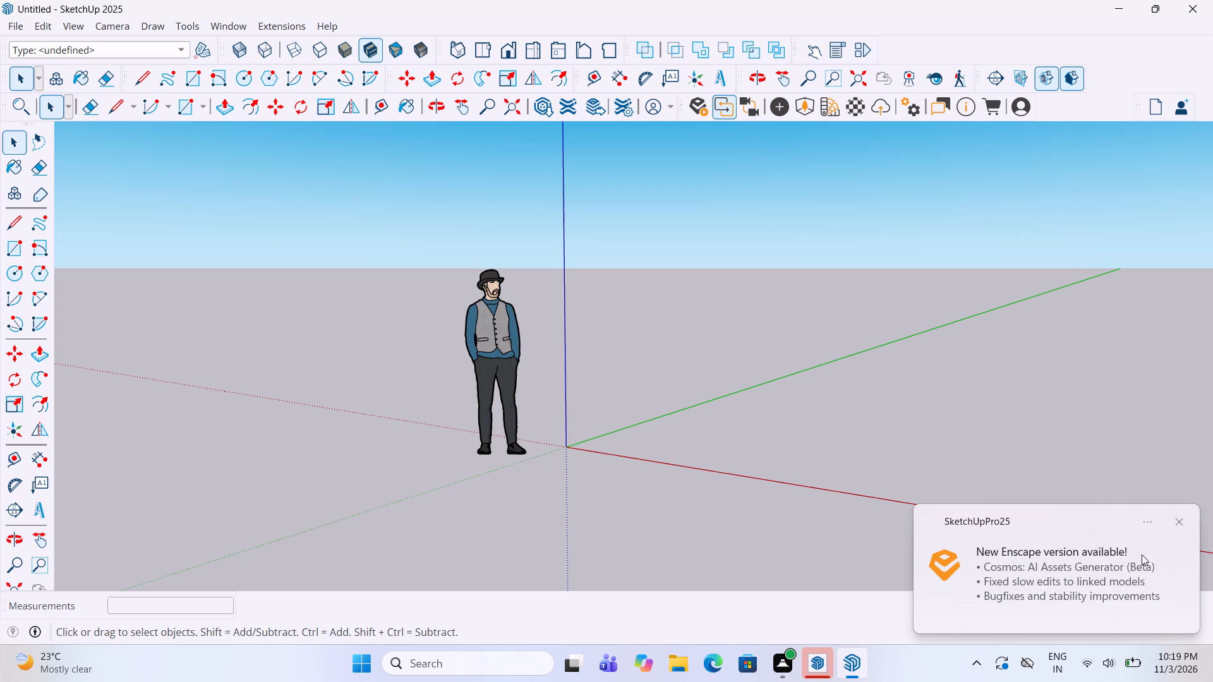
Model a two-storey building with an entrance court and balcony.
Dismiss the notification about the new Enscape version.
double_click(1184, 517)
middle_click_drag(603, 335, 728, 396)
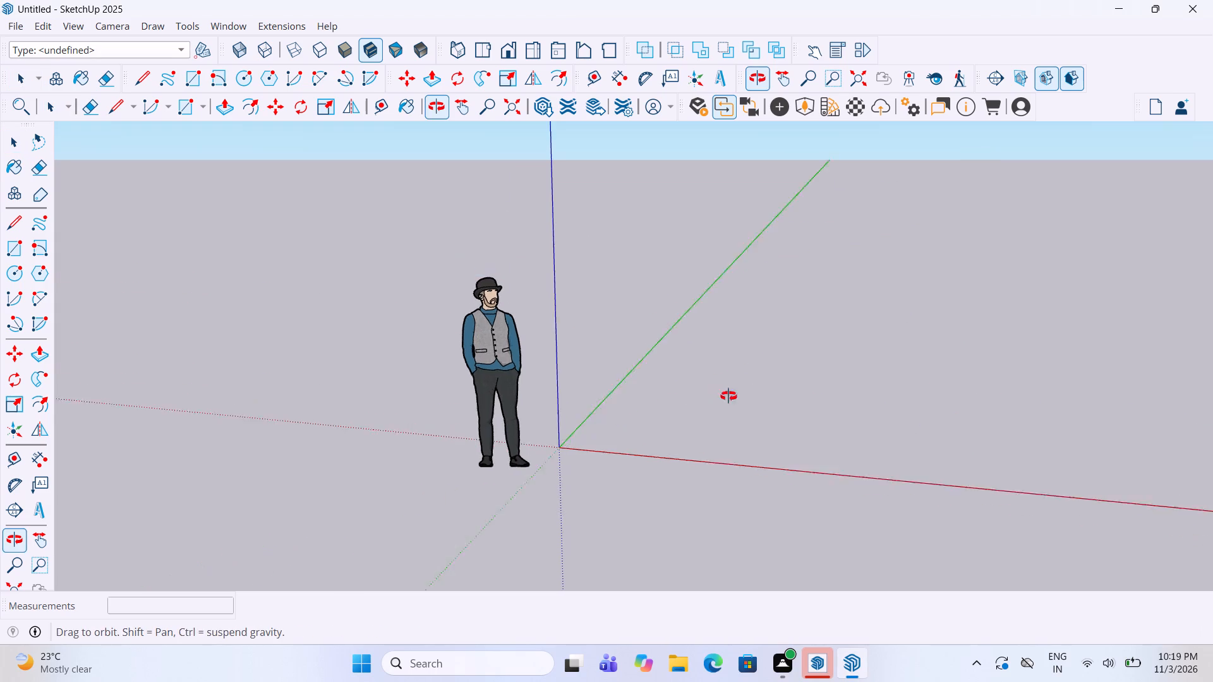
middle_click_drag(728, 396, 758, 417)
scroll(760, 420, "down", 4)
scroll(485, 373, "down", 4)
middle_click_drag(699, 378, 723, 332)
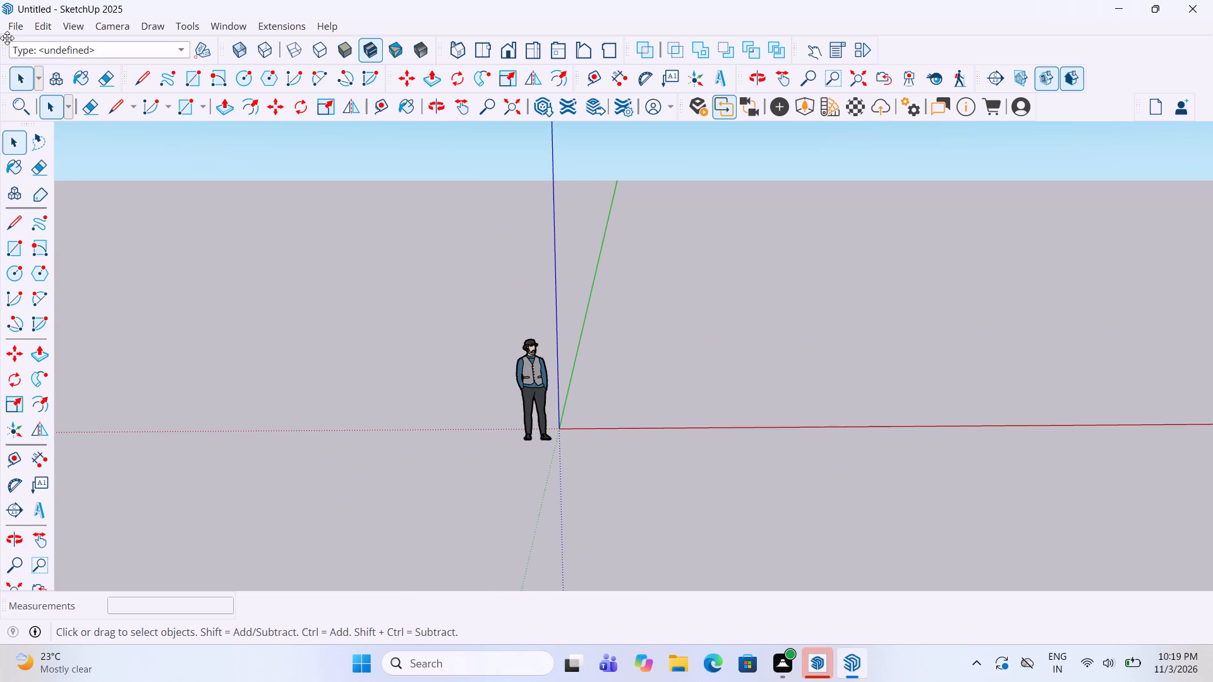
Import the G+1 Plan.dwg drawing from the Downloads folder, leaving the import options unchanged.
left_click(6, 33)
left_click(59, 243)
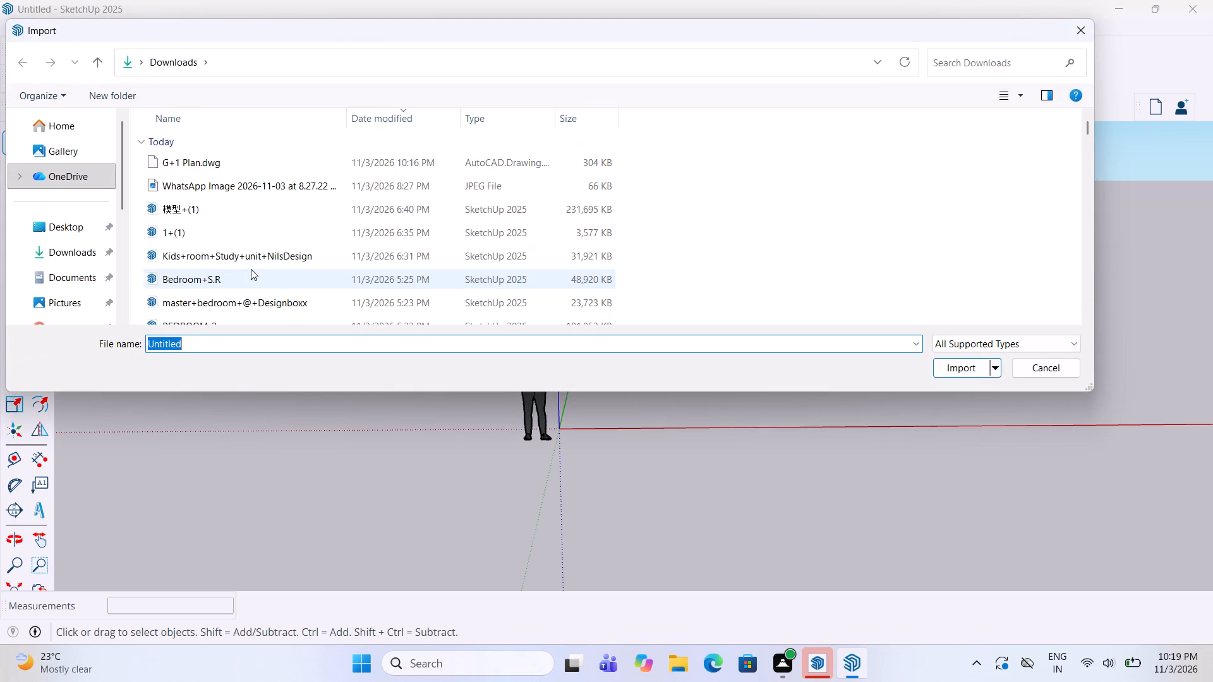
scroll(198, 189, "up", 1)
double_click(69, 259)
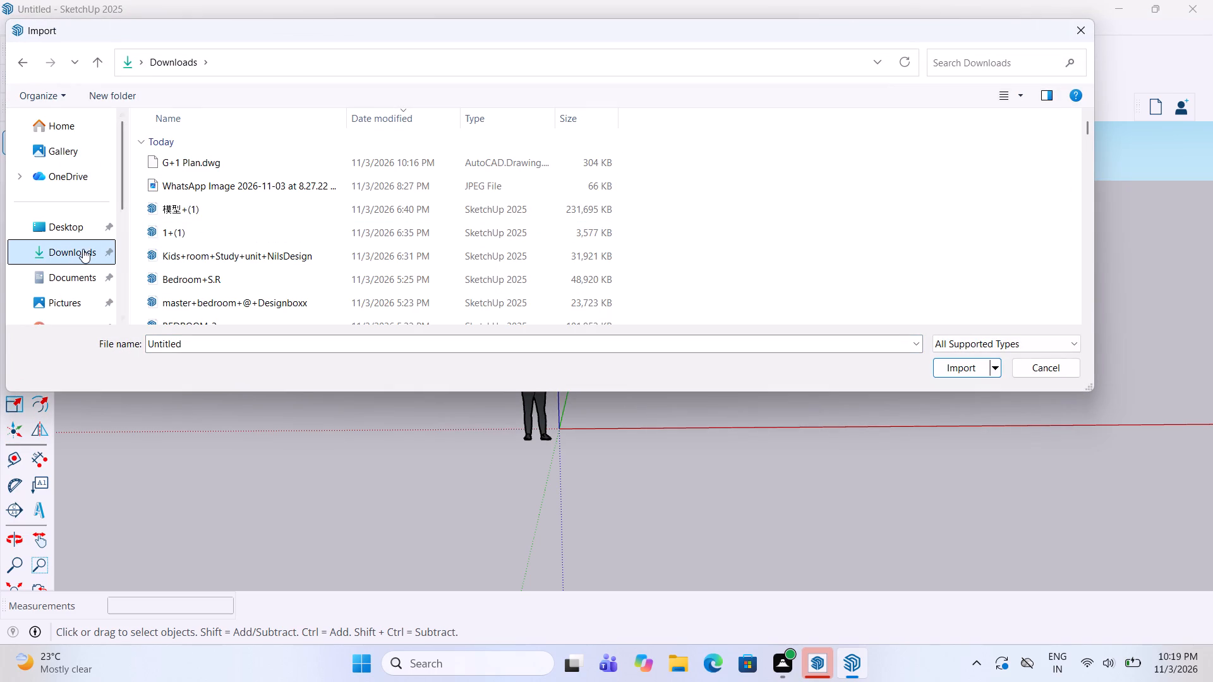
left_click(83, 249)
scroll(193, 170, "up", 4)
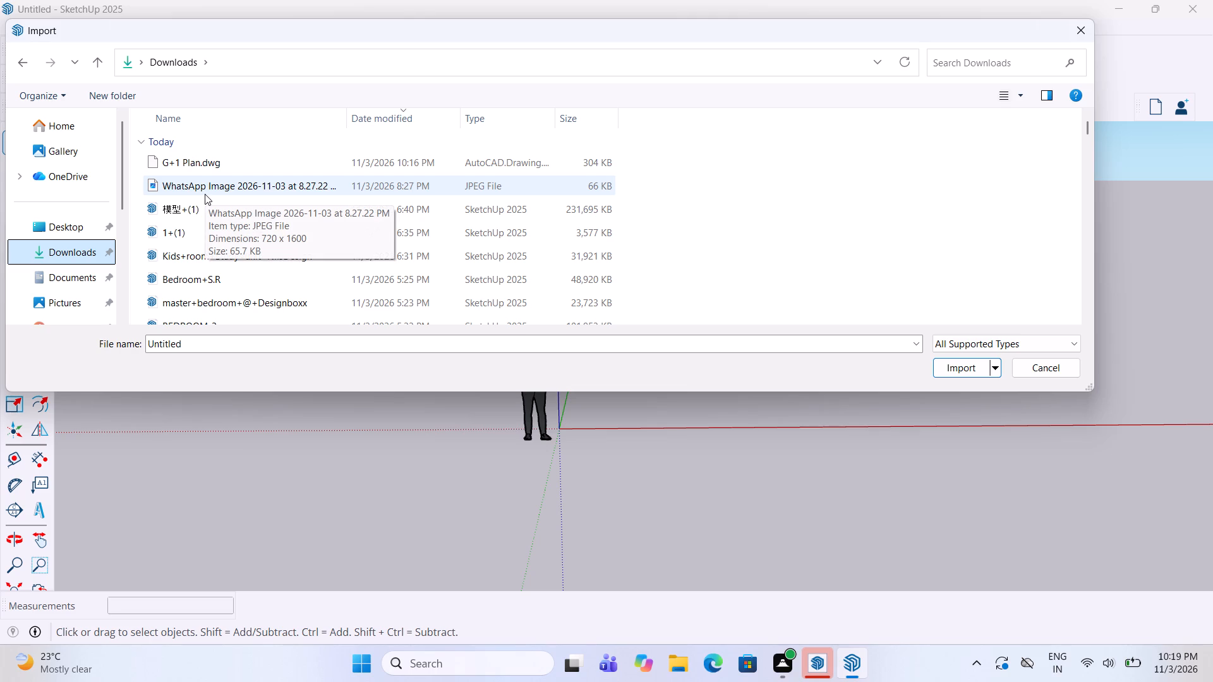
left_click(229, 168)
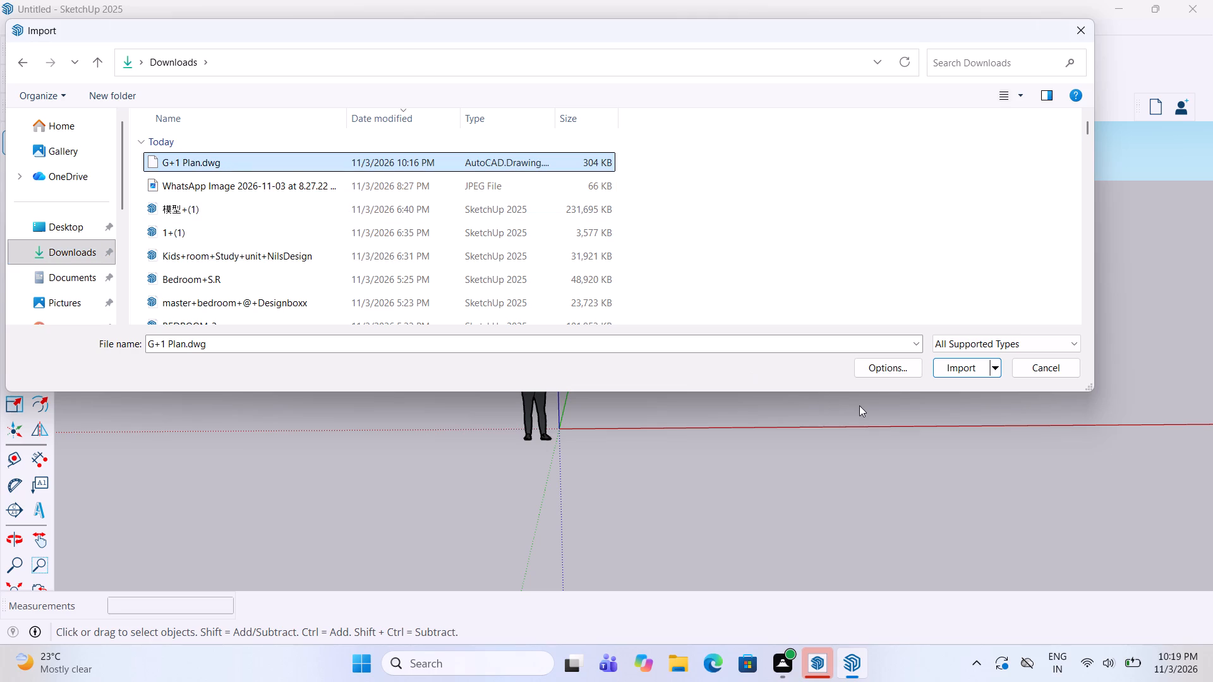
double_click(908, 369)
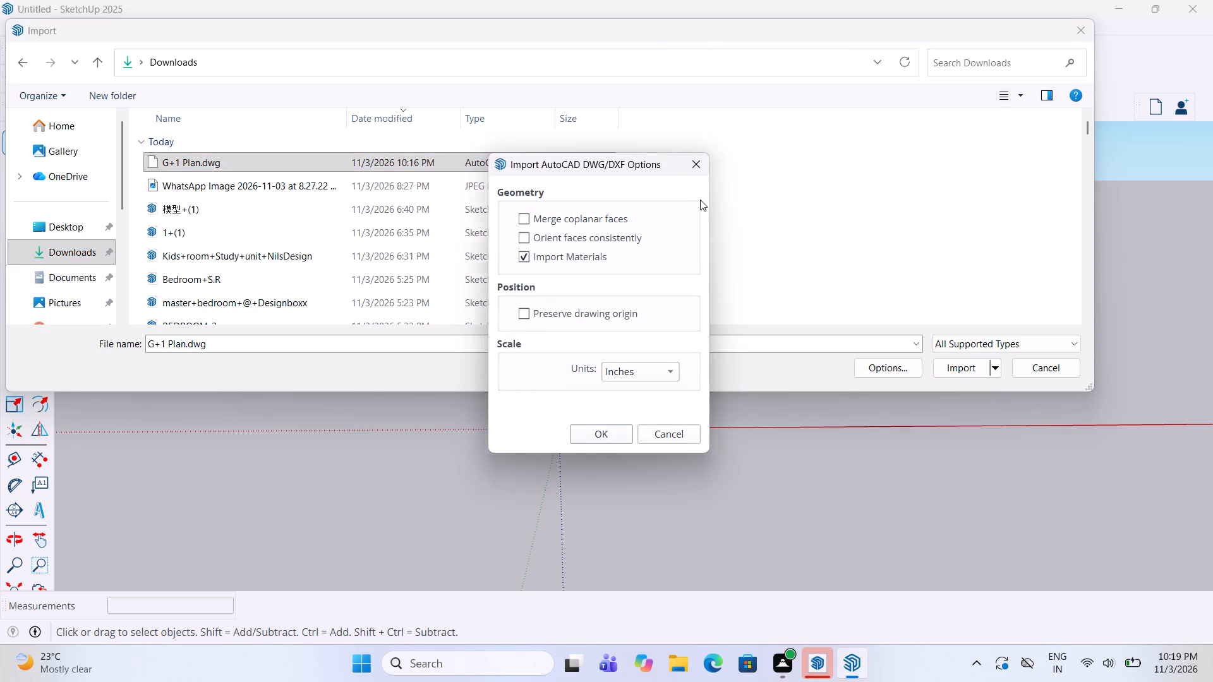
double_click(692, 165)
left_click(948, 372)
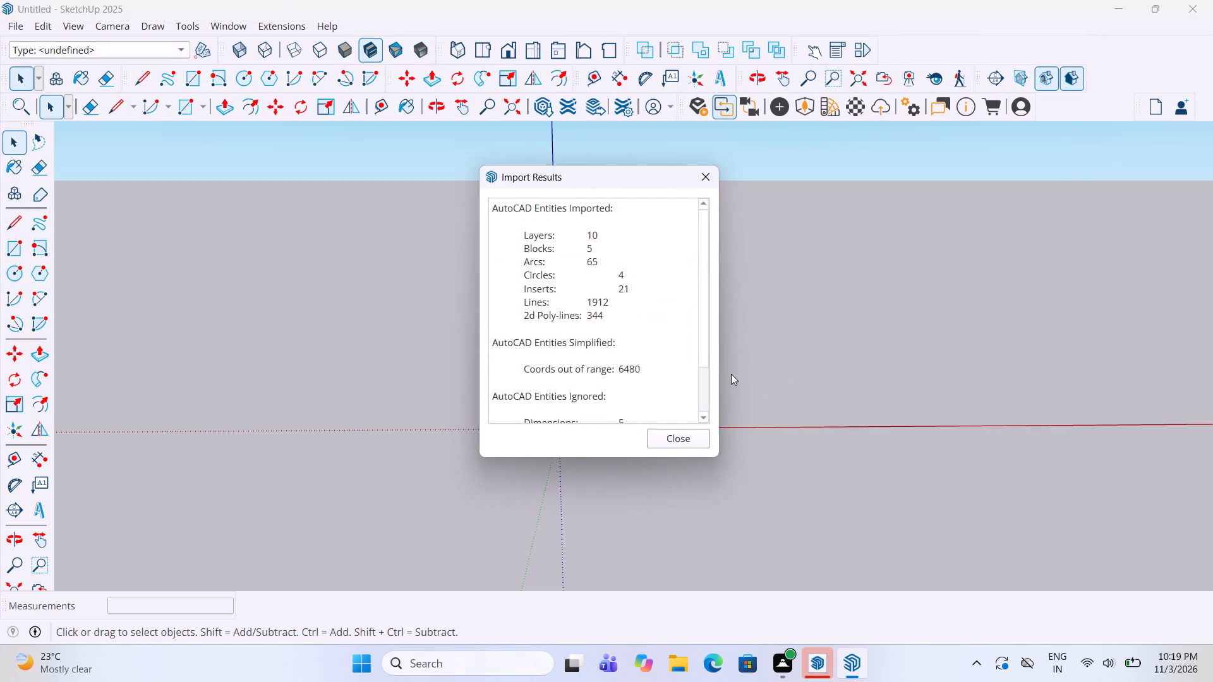
left_click(670, 443)
Examine the imported floor plans from above, especially the entrance steps and front garden of the ground-floor plan.
middle_click_drag(668, 312, 668, 357)
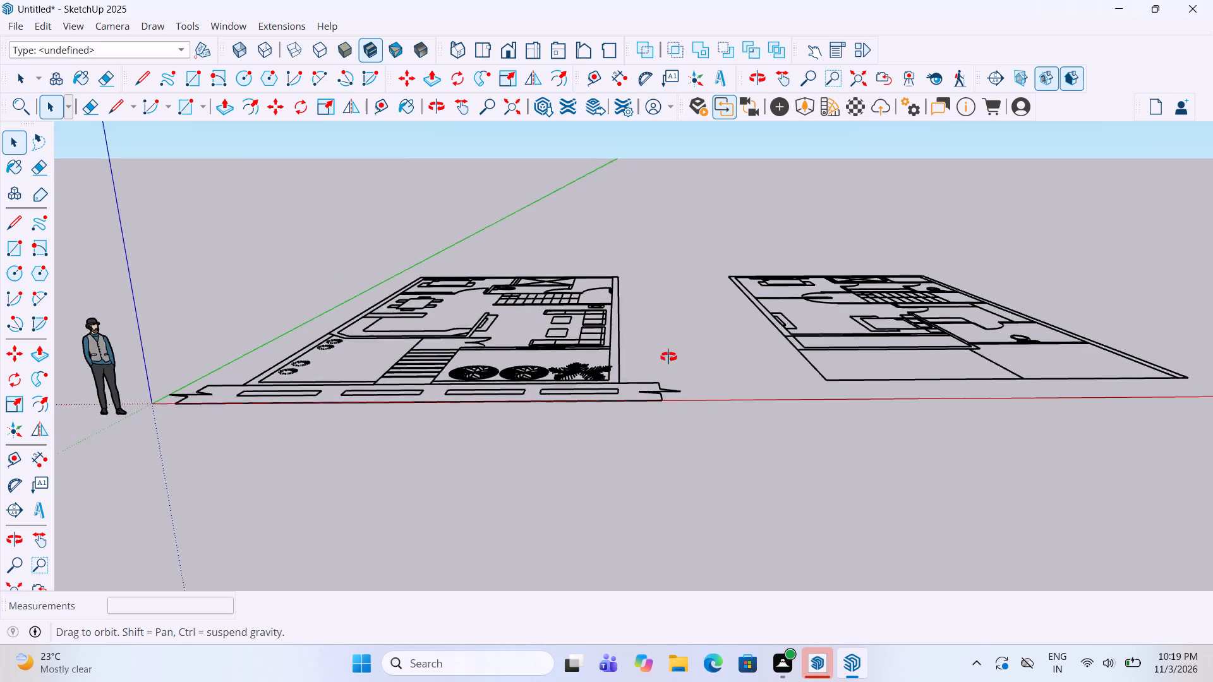
middle_click_drag(668, 357, 664, 563)
middle_click_drag(586, 341, 580, 406)
scroll(577, 432, "down", 3)
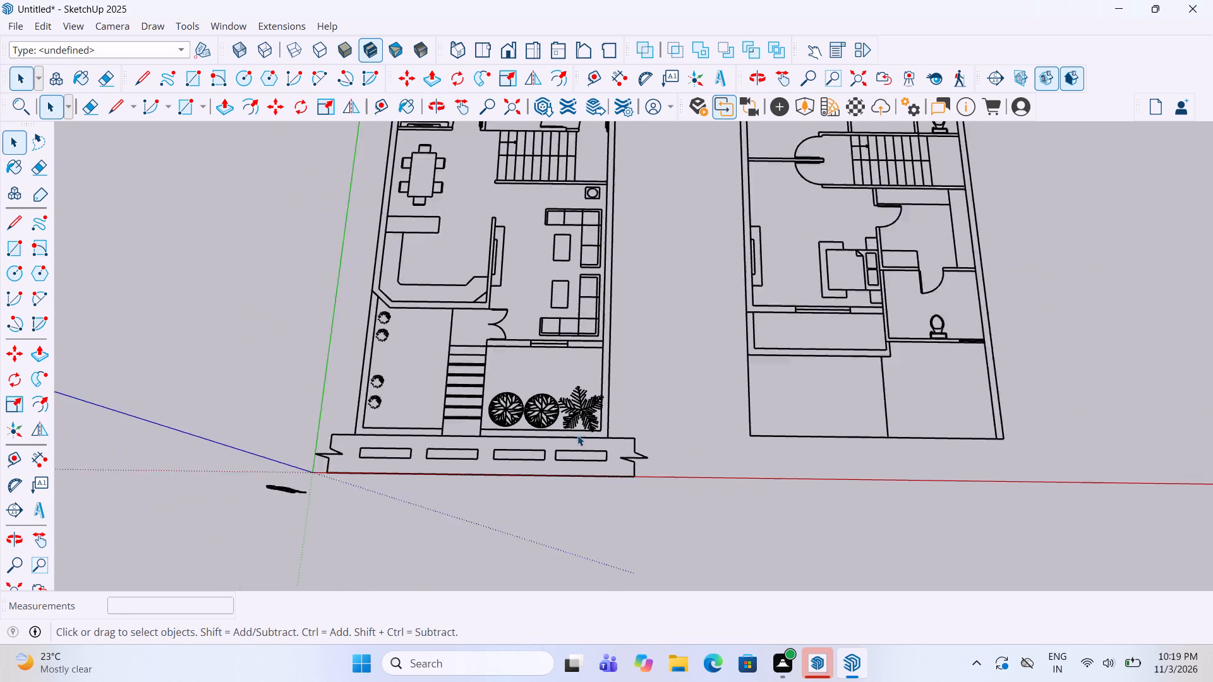
scroll(577, 435, "down", 1)
scroll(555, 354, "up", 4)
middle_click_drag(548, 347, 543, 280)
scroll(443, 399, "up", 4)
scroll(593, 313, "up", 1)
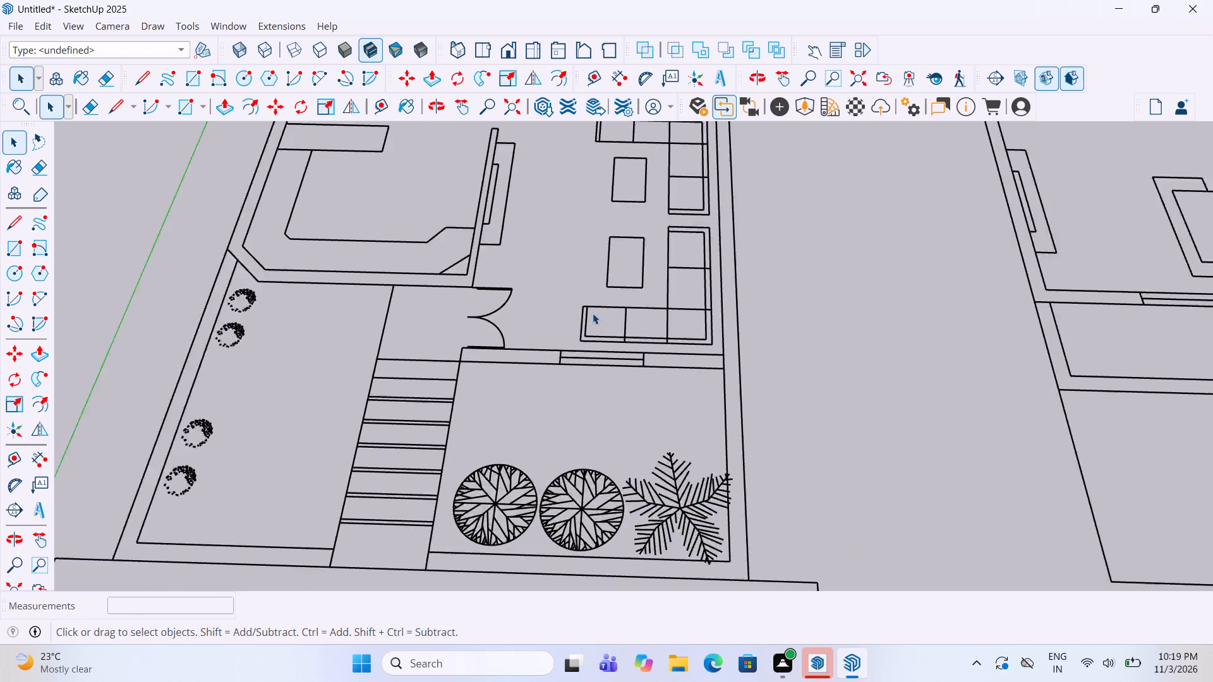
scroll(593, 313, "up", 3)
scroll(593, 313, "down", 4)
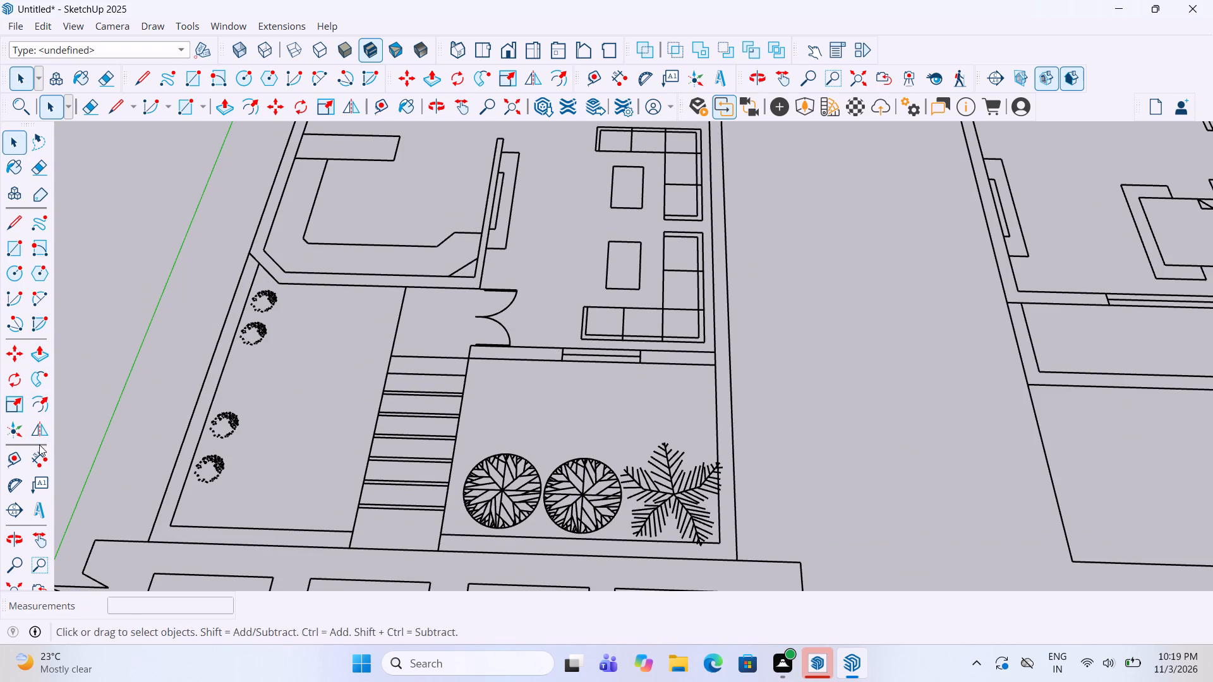
Check the length of the living room's front wall with a temporary linear dimension.
left_click(38, 450)
left_click(473, 363)
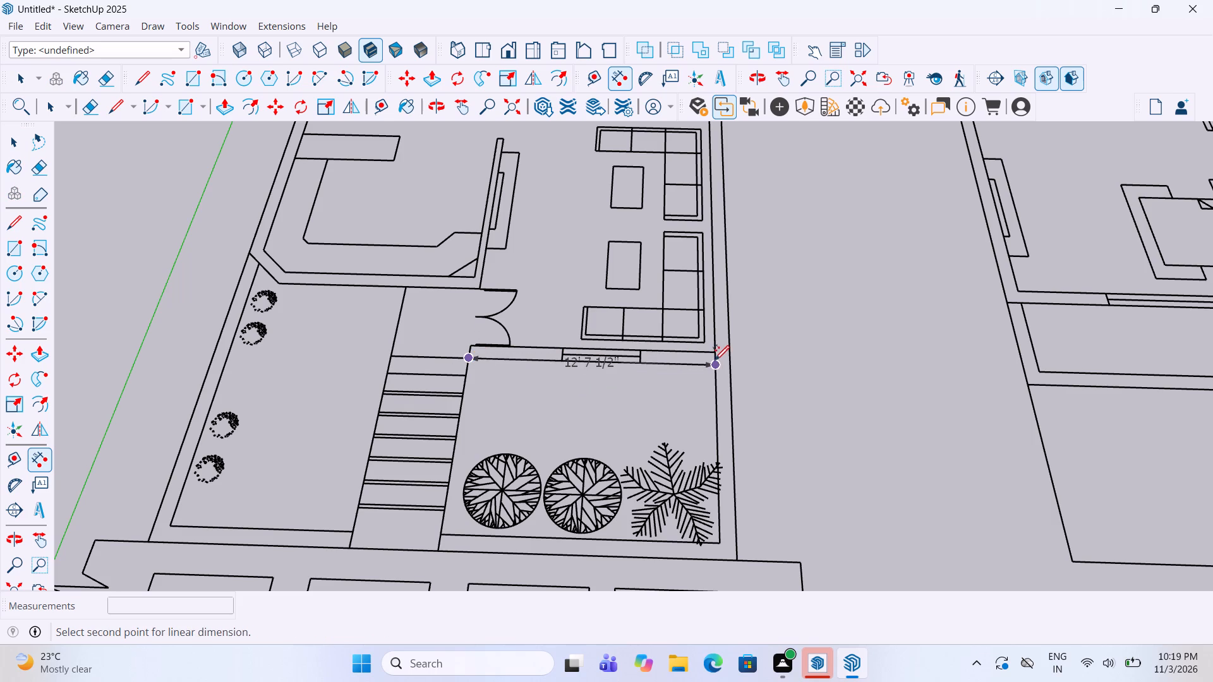
key("Escape")
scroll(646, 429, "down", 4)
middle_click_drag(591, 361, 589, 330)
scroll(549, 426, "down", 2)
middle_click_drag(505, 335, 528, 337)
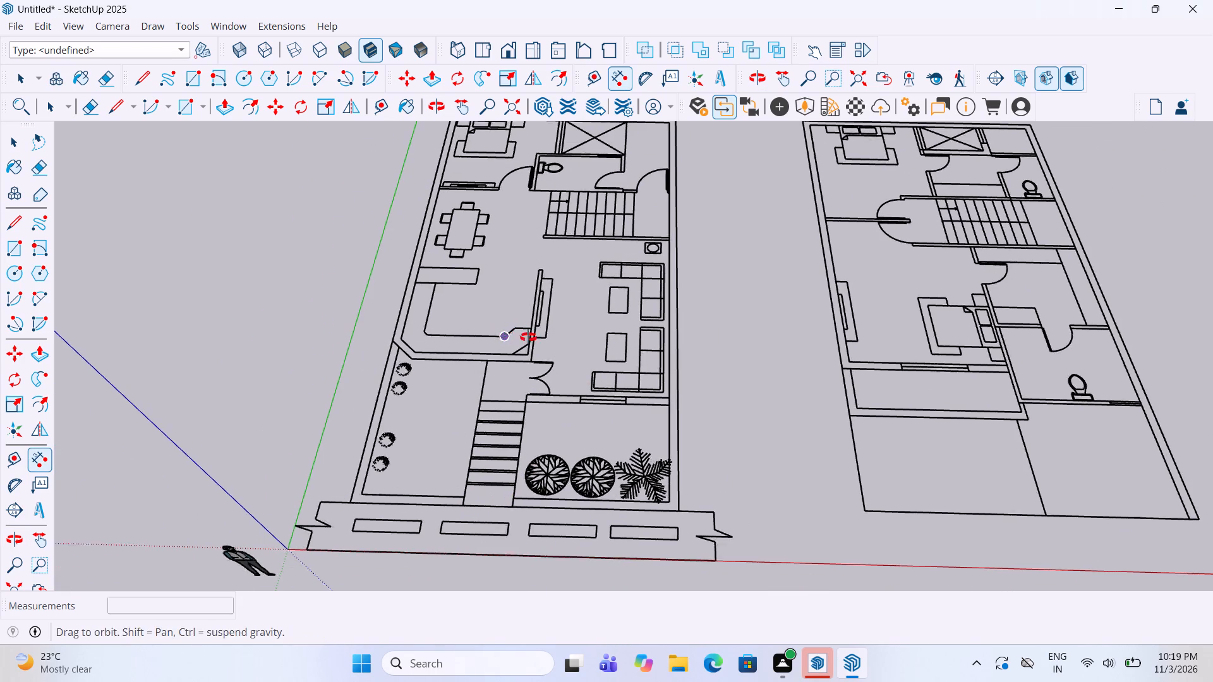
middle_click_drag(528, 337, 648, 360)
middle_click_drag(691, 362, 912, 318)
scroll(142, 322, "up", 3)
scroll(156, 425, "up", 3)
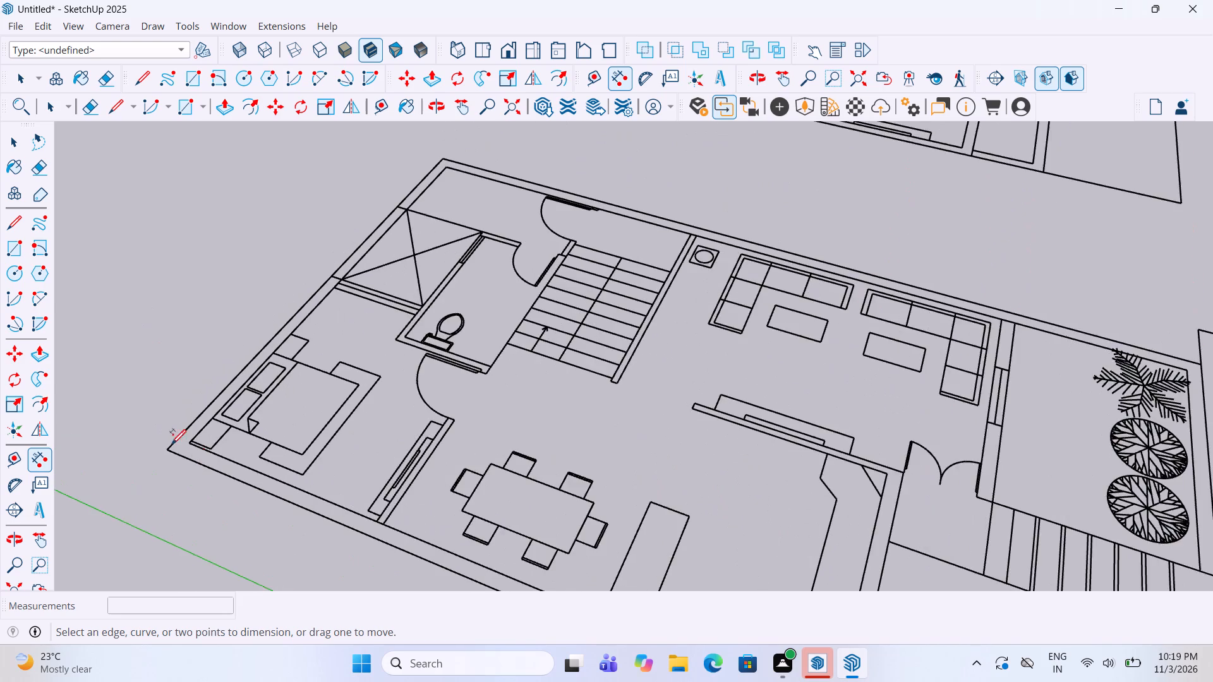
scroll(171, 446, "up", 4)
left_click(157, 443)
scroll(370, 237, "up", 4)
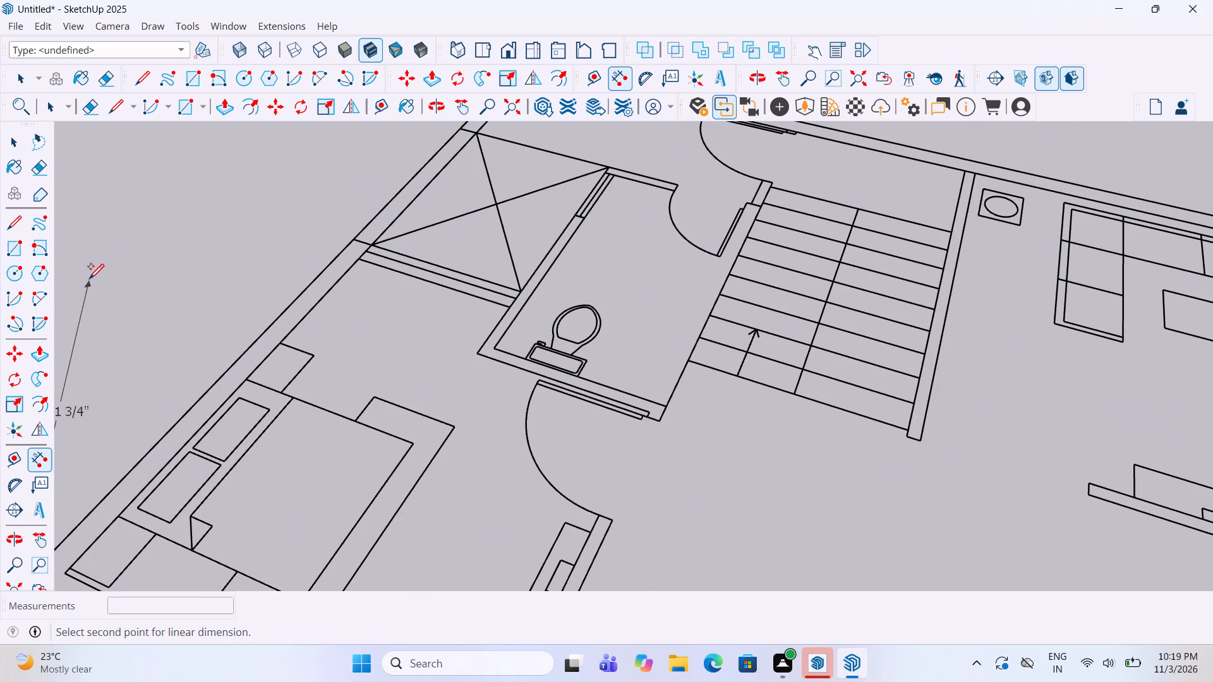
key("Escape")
Draw three end-to-end rectangles, 9" wide and about 14', 7' 2" and 5' long, over the ground-floor plan's rear outer wall.
left_click(13, 241)
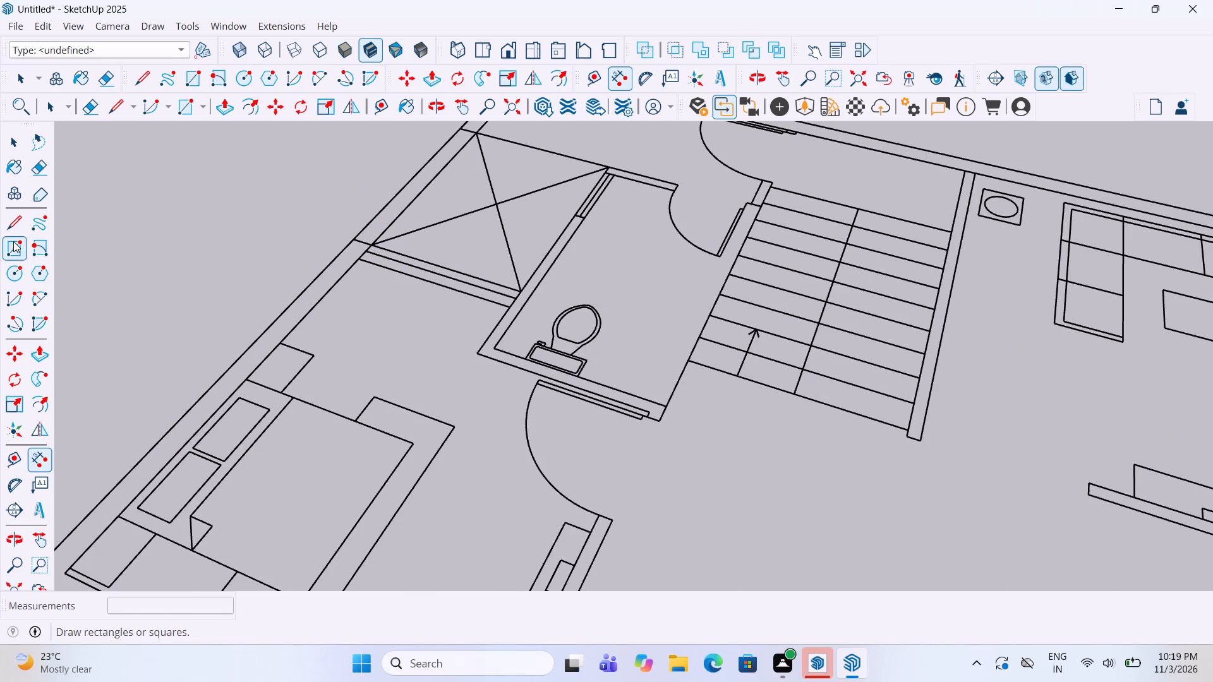
scroll(92, 352, "down", 2)
scroll(129, 444, "down", 3)
scroll(199, 441, "down", 3)
scroll(135, 474, "up", 2)
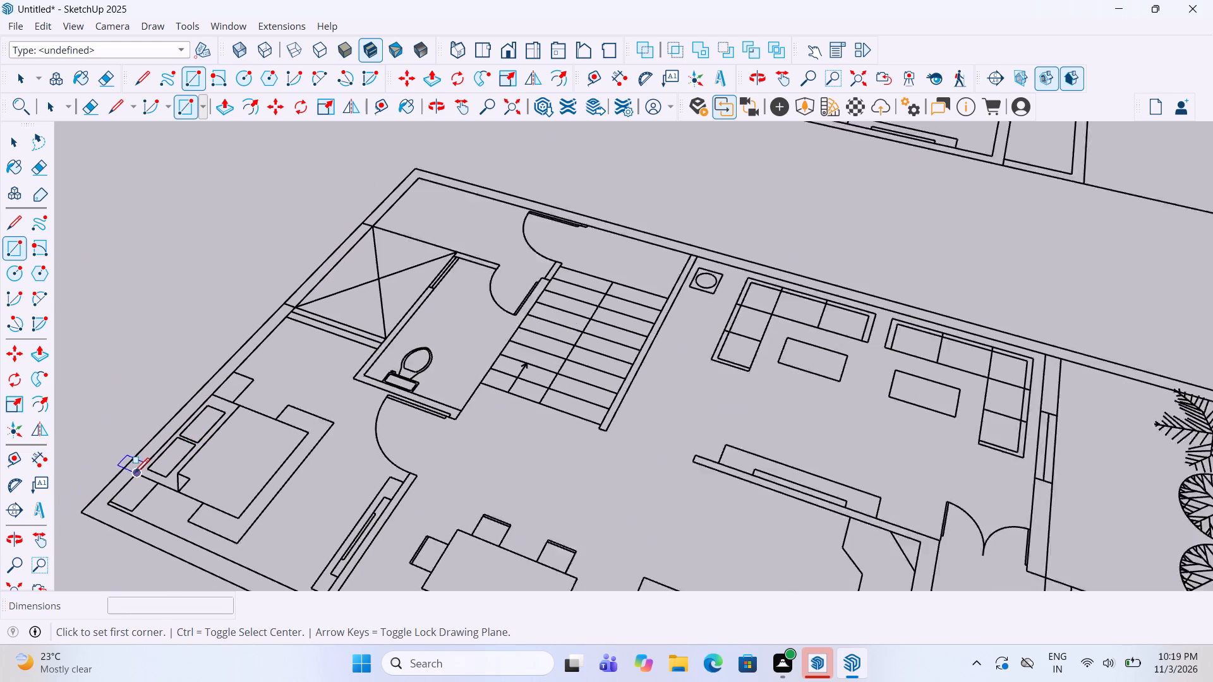
double_click(78, 512)
scroll(318, 273, "up", 4)
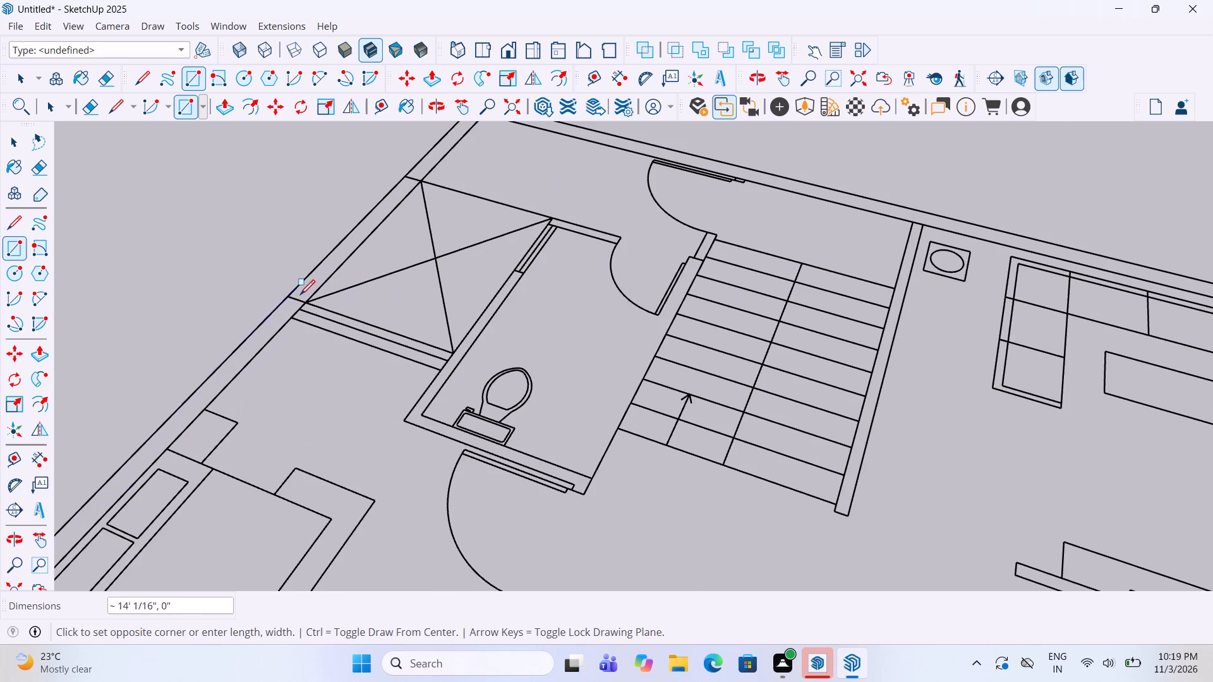
left_click(304, 304)
scroll(317, 388, "down", 4)
scroll(366, 242, "up", 3)
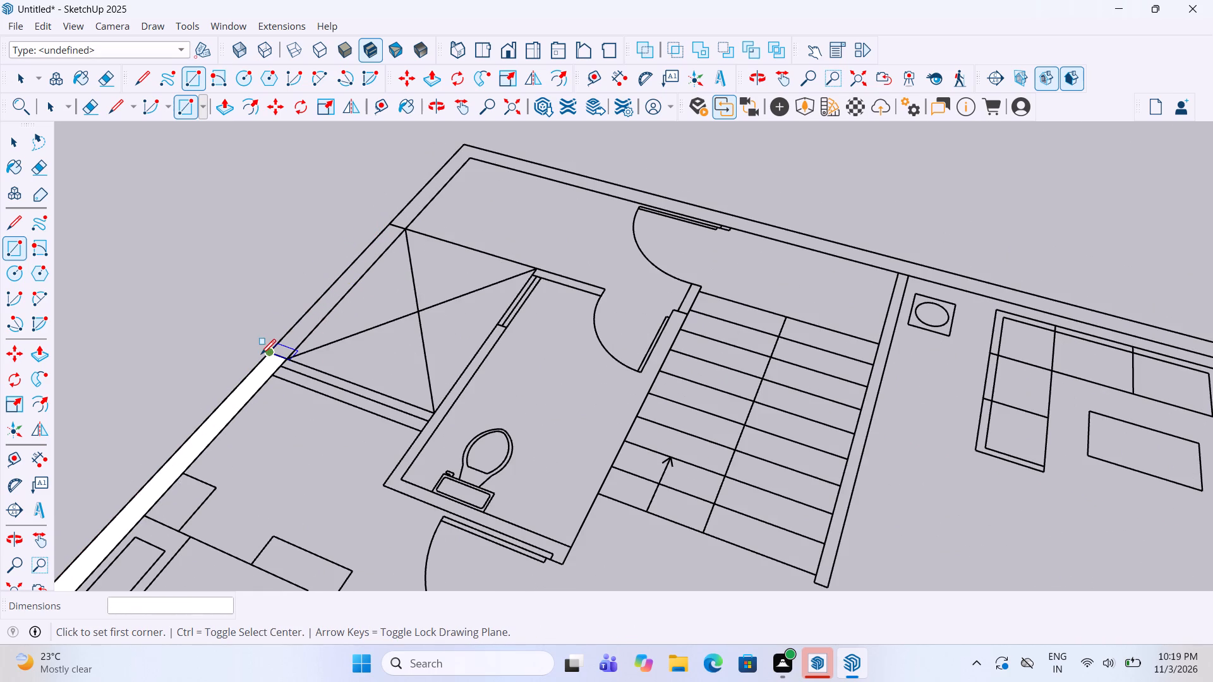
left_click(264, 352)
double_click(402, 234)
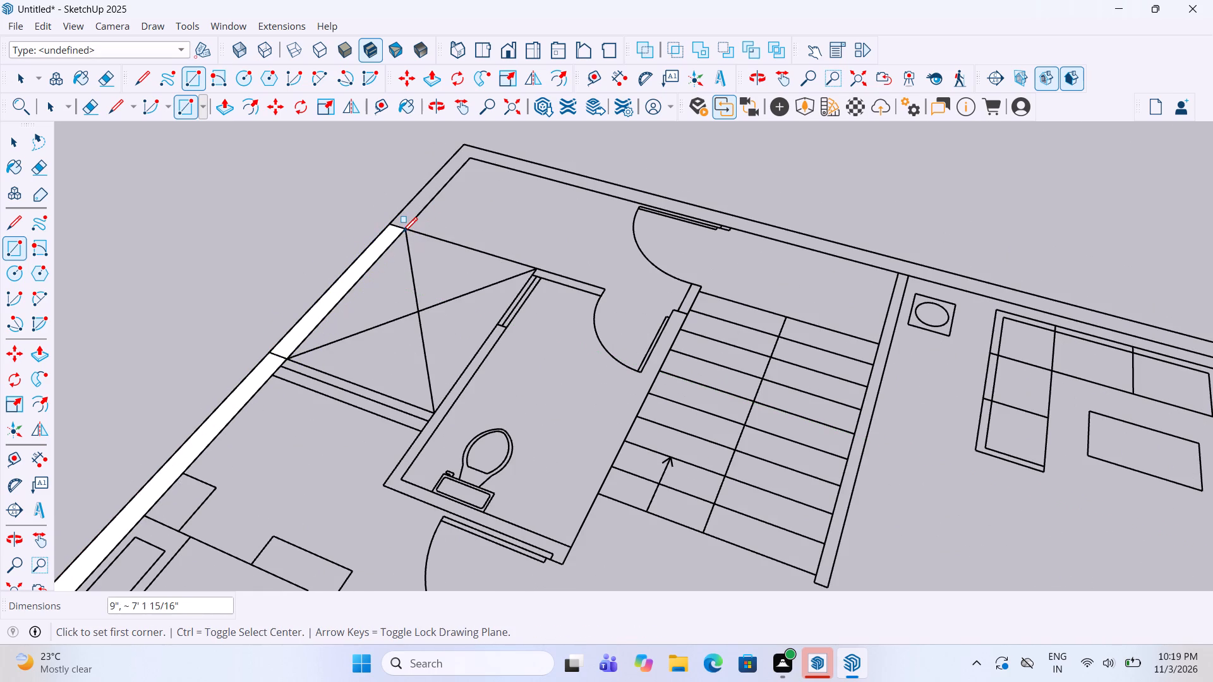
left_click(390, 226)
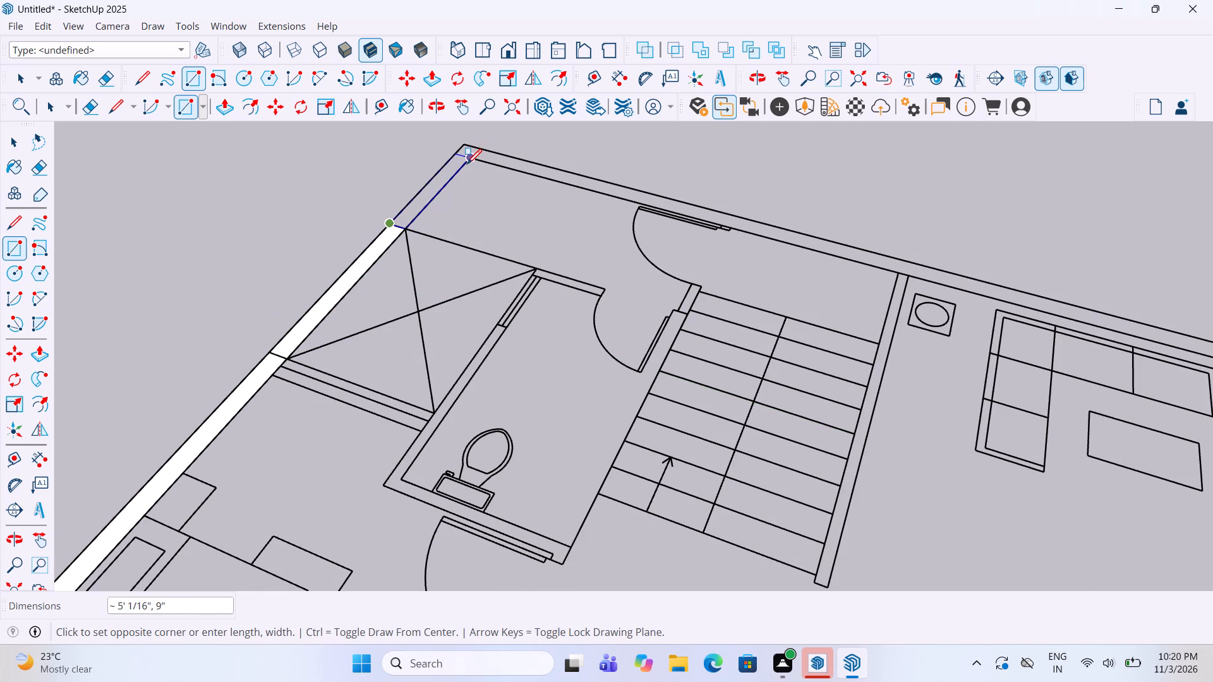
left_click(467, 165)
Draw a 9" by 48' 5 1/2" rectangle over the long outer wall beside the staircase, living room and front garden.
left_click(461, 141)
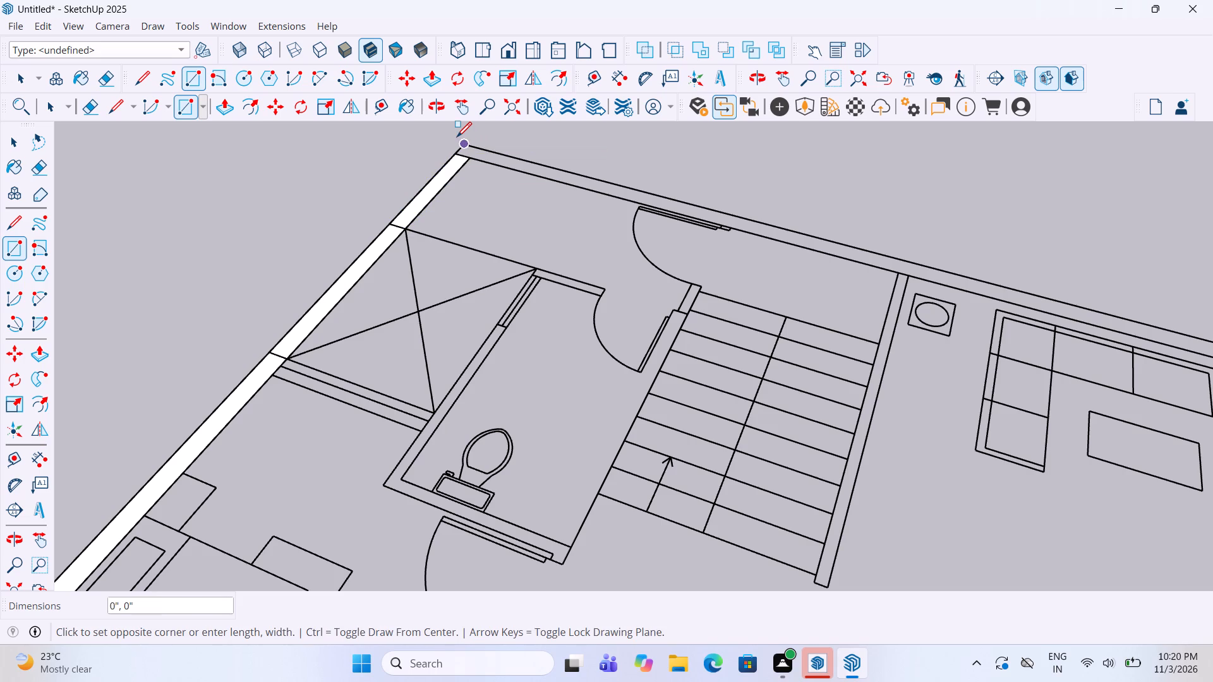
scroll(457, 138, "down", 8)
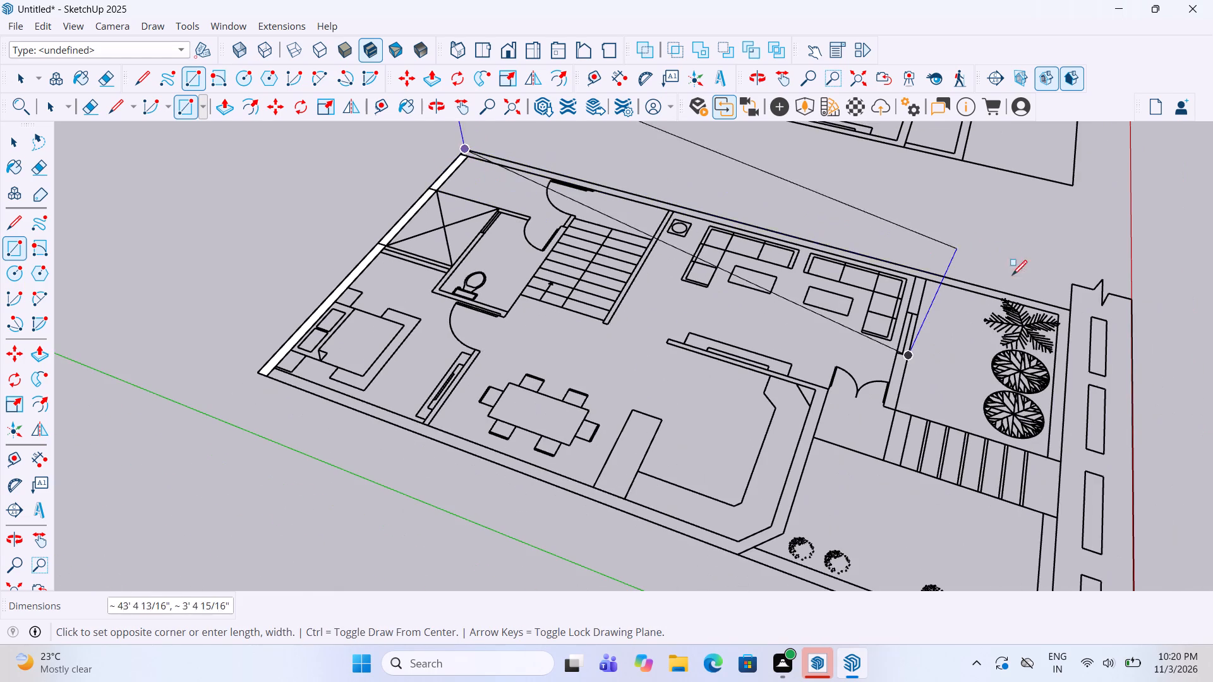
scroll(1147, 355, "up", 3)
scroll(1041, 320, "up", 7)
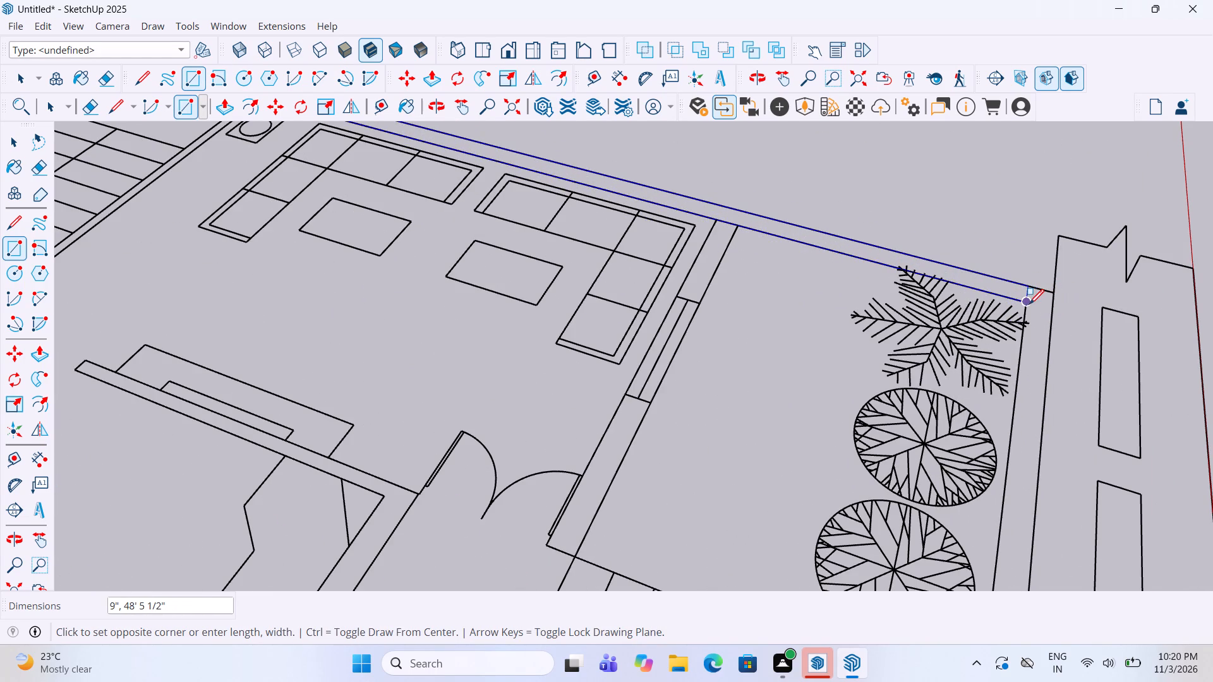
left_click(1030, 306)
Draw a 12' 7 1/2" by 9" rectangle over the front boundary wall beside the palm and round trees.
scroll(1025, 279, "down", 7)
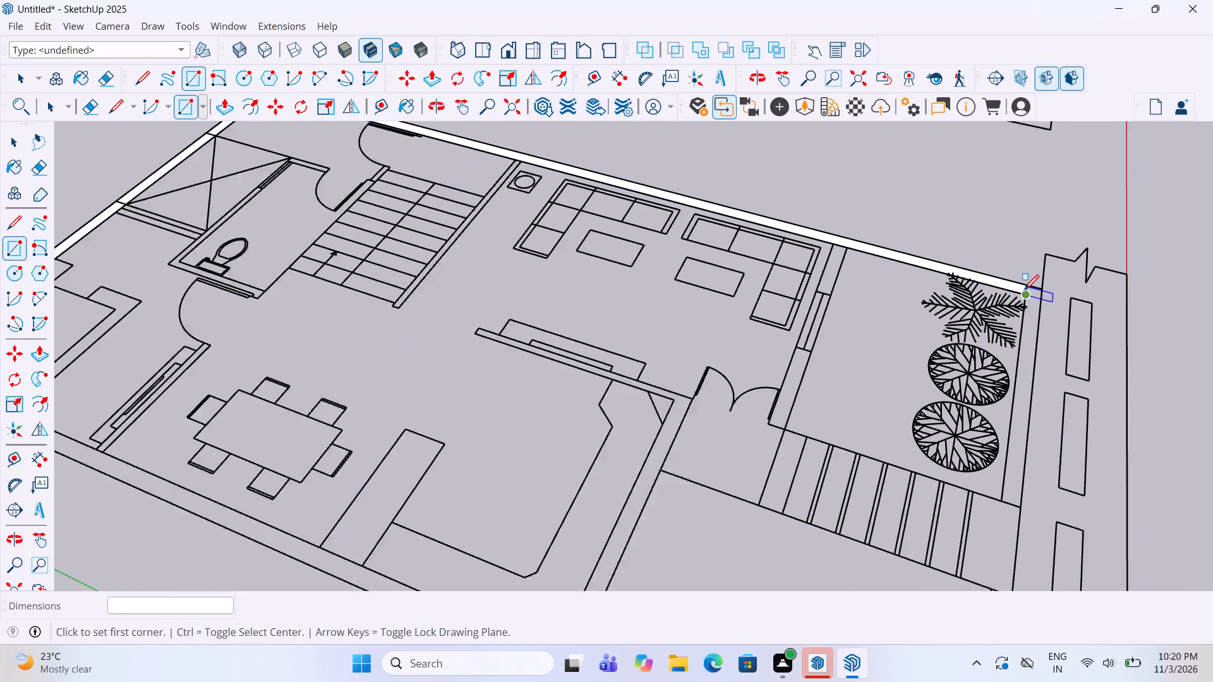
scroll(1037, 489, "up", 2)
left_click(1020, 489)
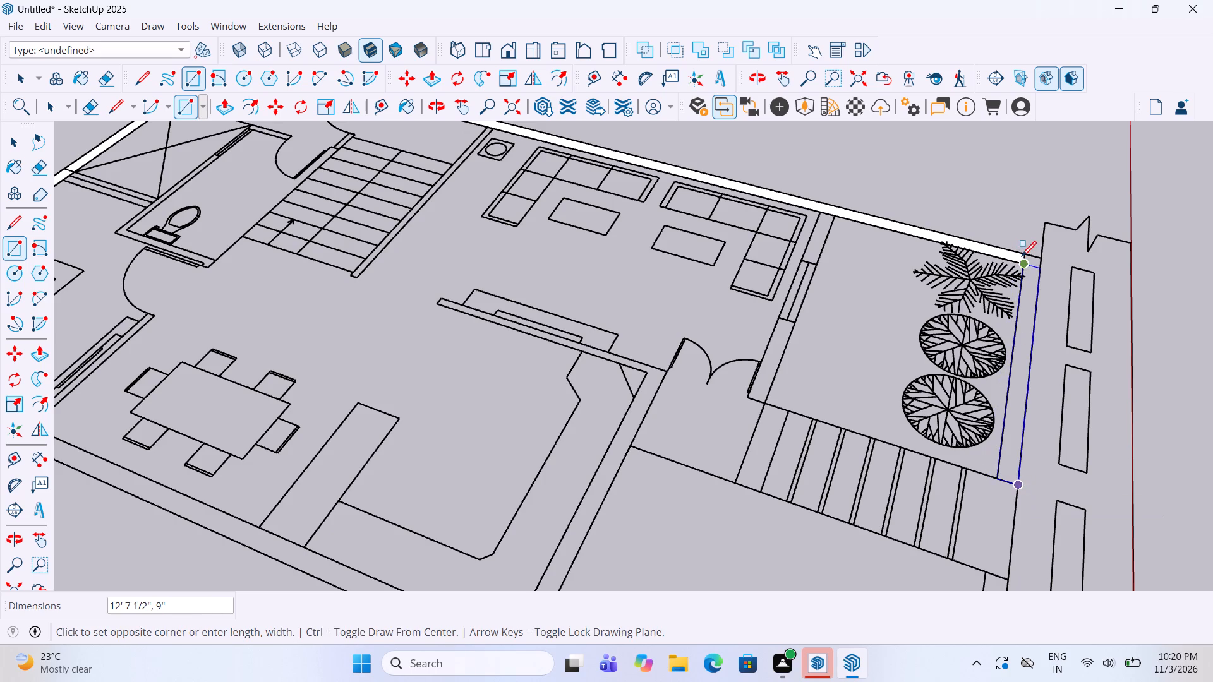
left_click(1022, 258)
Draw a 9' 1 1/2" by 9" rectangle over the front boundary wall on the other side of the entrance steps.
scroll(999, 254, "down", 4)
middle_click_drag(888, 270, 460, 303)
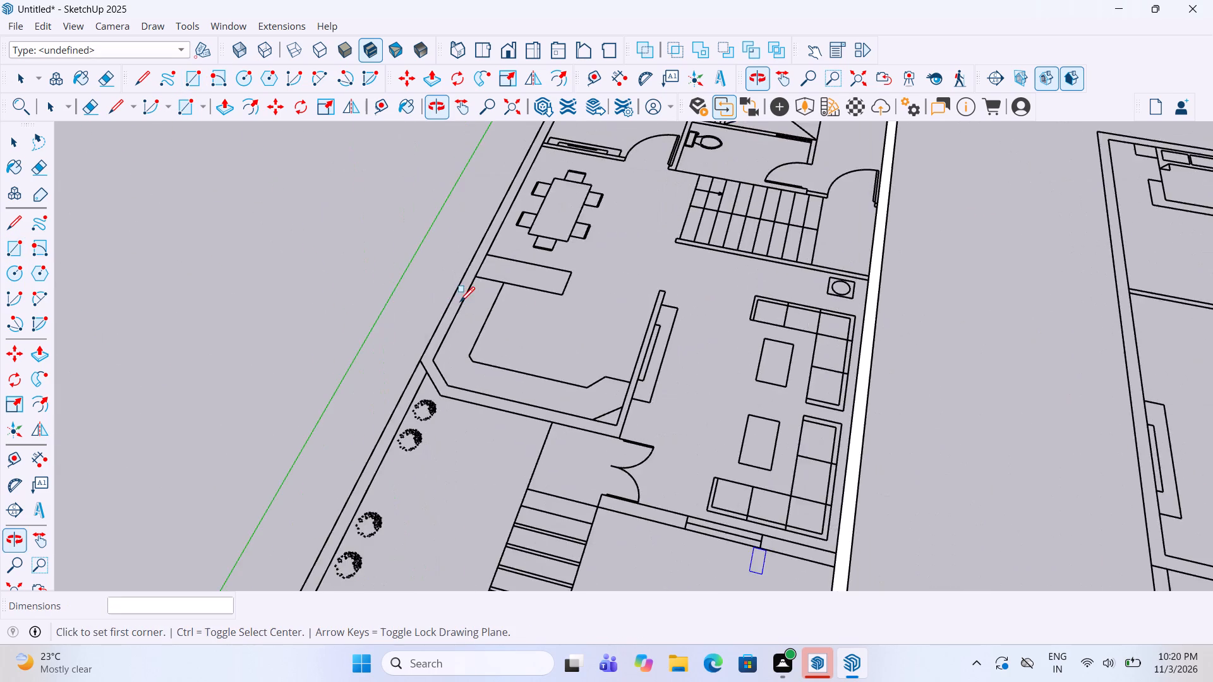
scroll(460, 297, "down", 4)
scroll(351, 565, "up", 5)
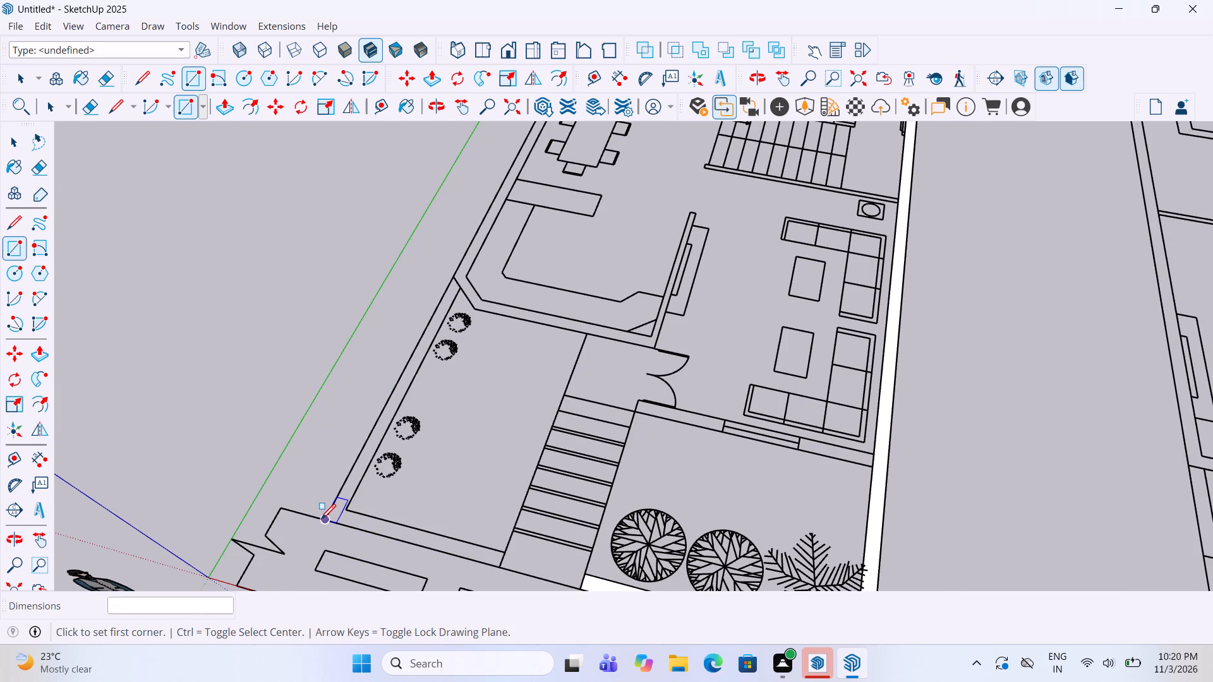
left_click(321, 520)
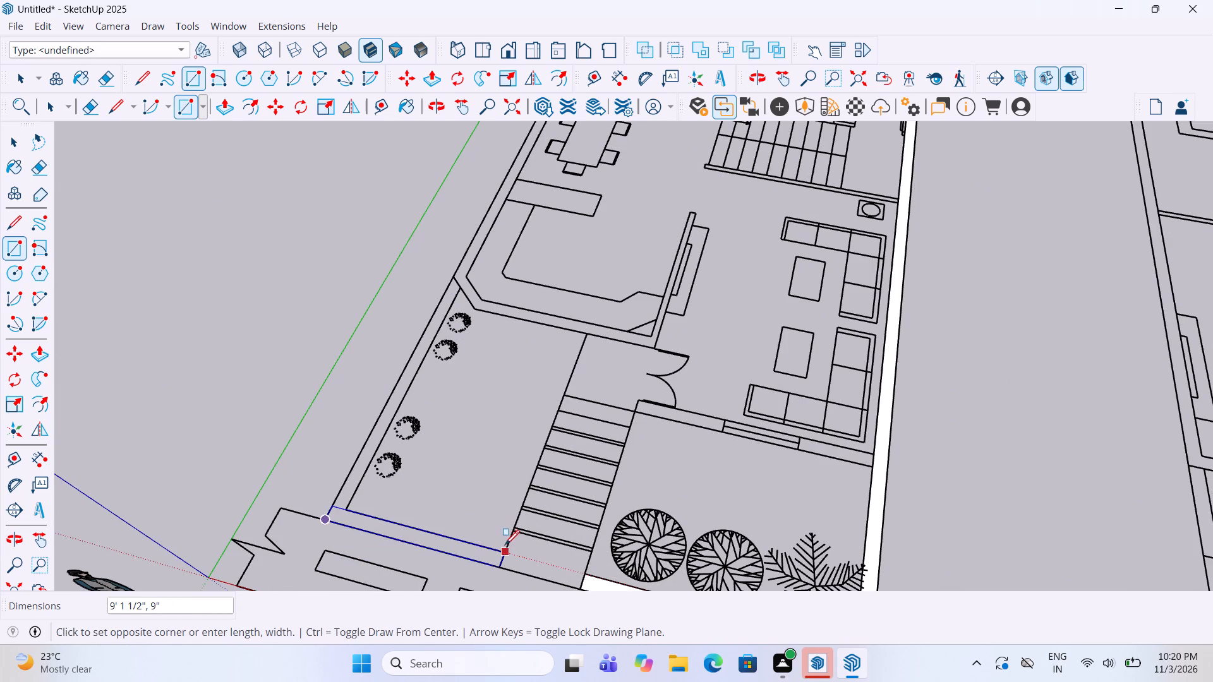
double_click(506, 547)
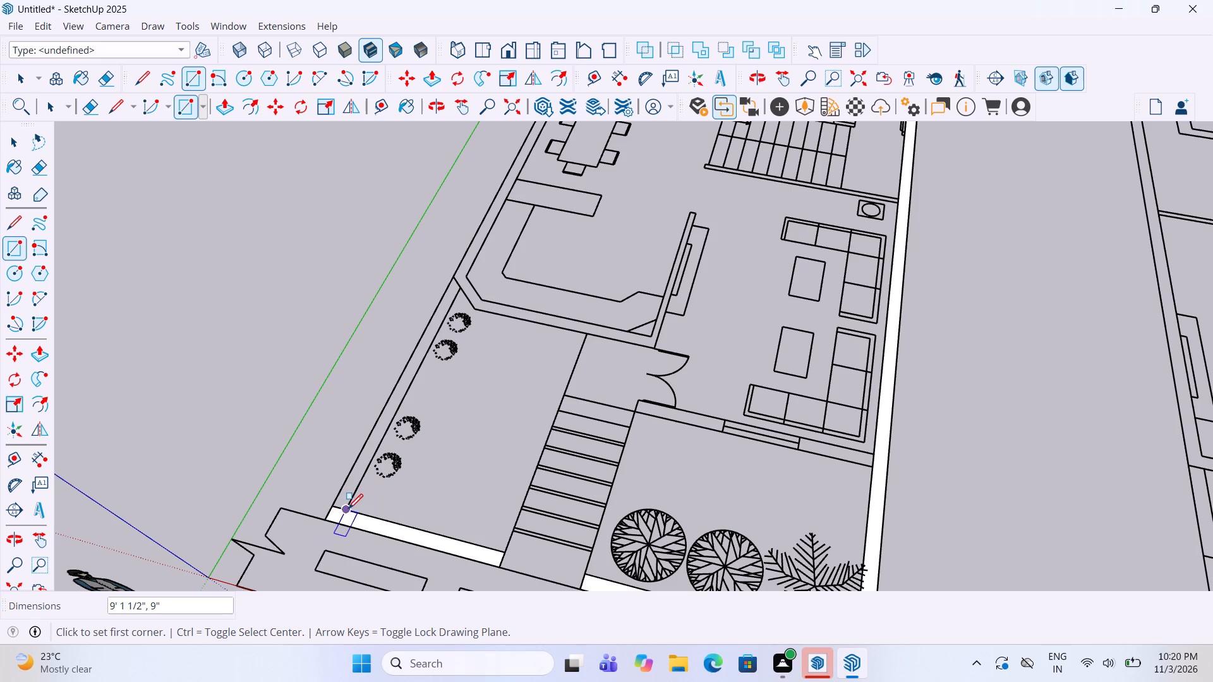
Draw a rectangle about 15' 7" long over the side boundary wall, from the front wall to the kitchen's angled corner.
double_click(348, 510)
scroll(380, 540, "down", 4)
scroll(413, 381, "up", 5)
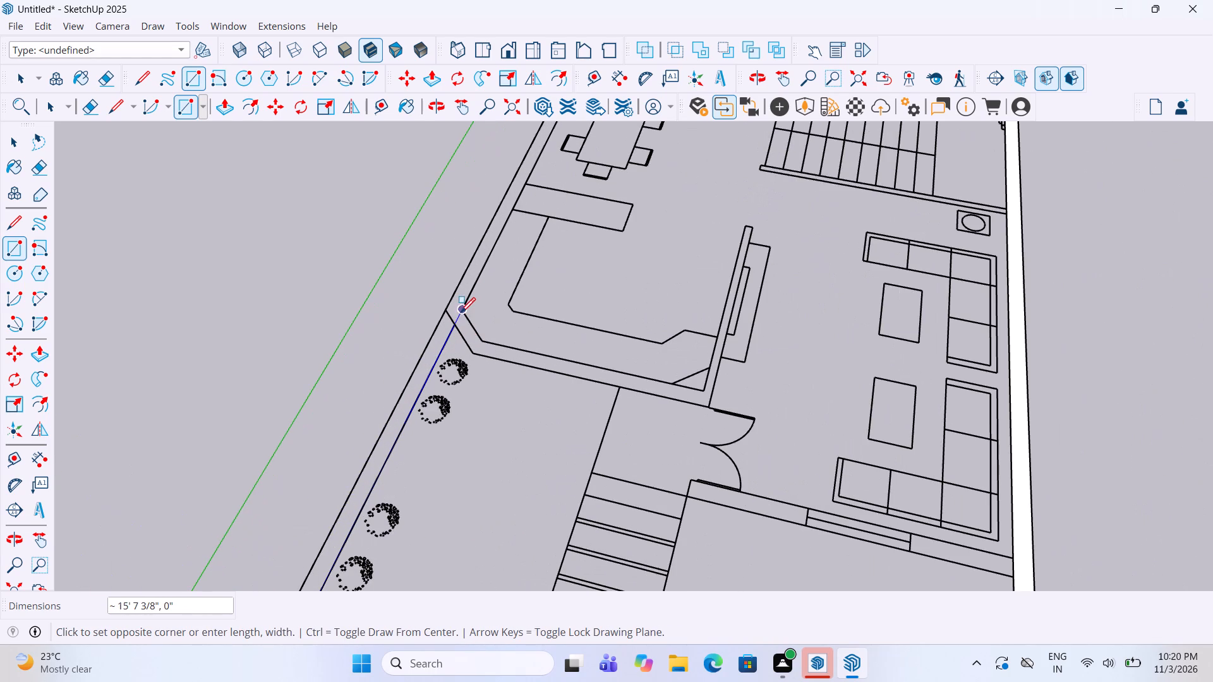
left_click(445, 311)
scroll(455, 294, "up", 3)
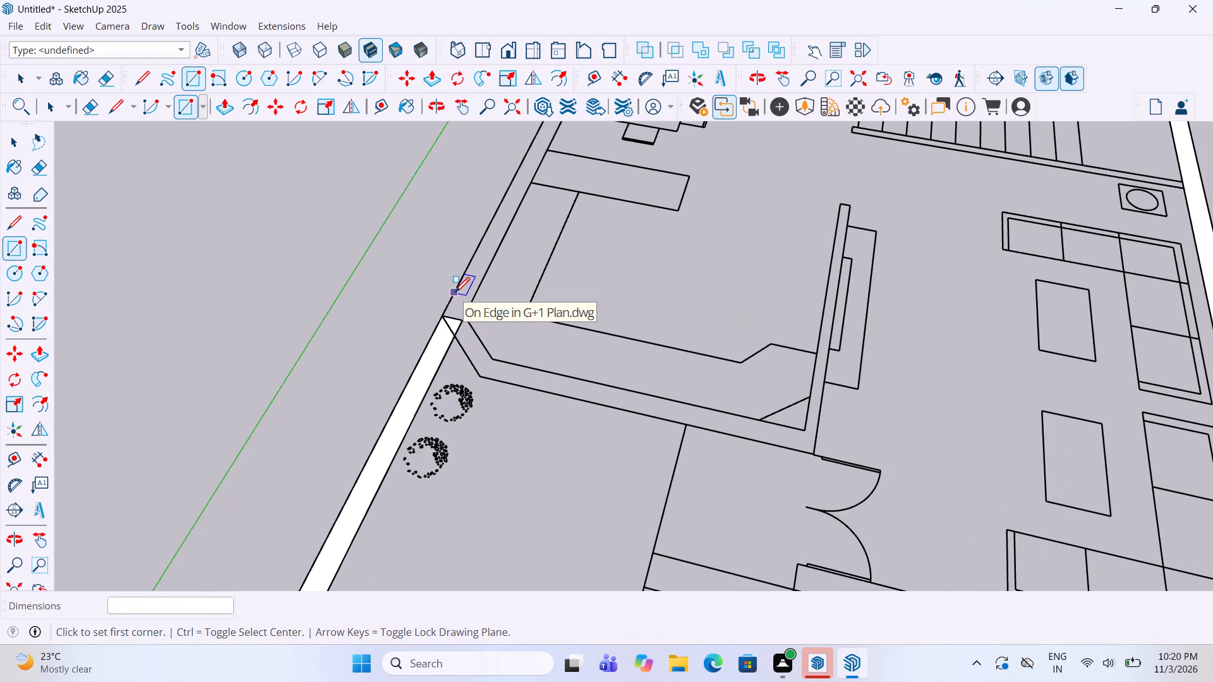
Delete the face just drawn over the side boundary wall that ends at the kitchen's angled corner.
key("space")
scroll(453, 323, "up", 2)
left_click(453, 323)
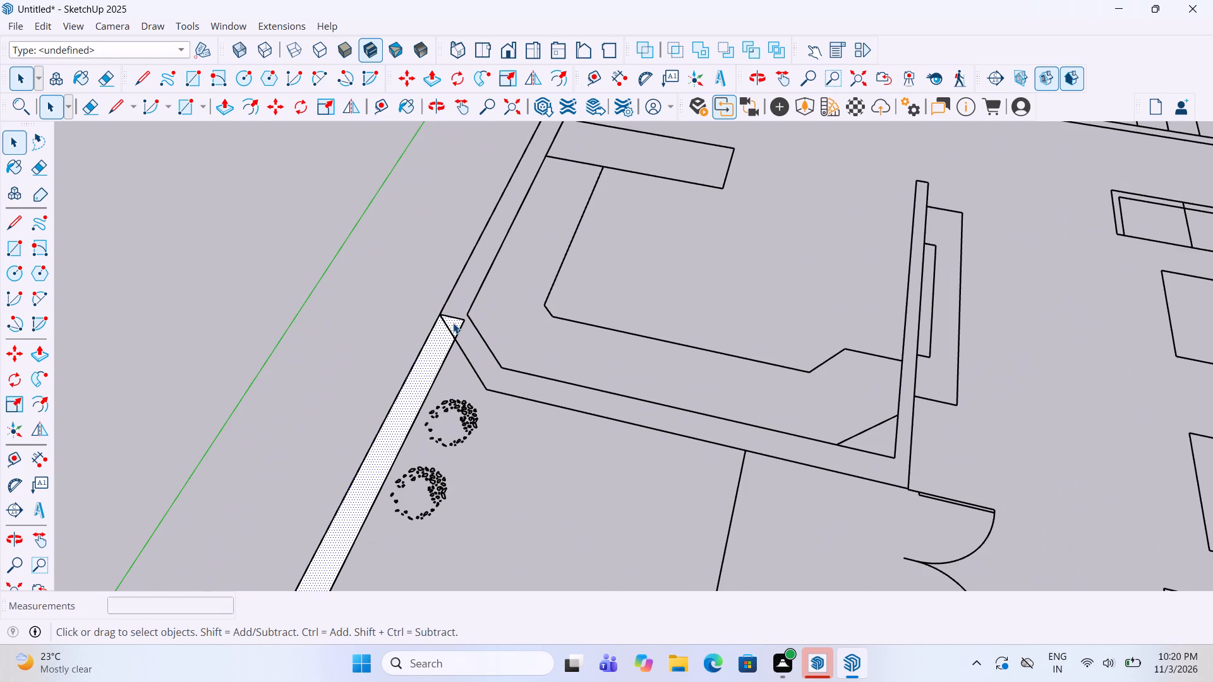
double_click(453, 323)
left_click(459, 323)
key("Delete")
Delete the leftover long inner edge and short end edge of the removed rectangle on the side boundary wall.
left_click_drag(467, 338, 456, 320)
key("Delete")
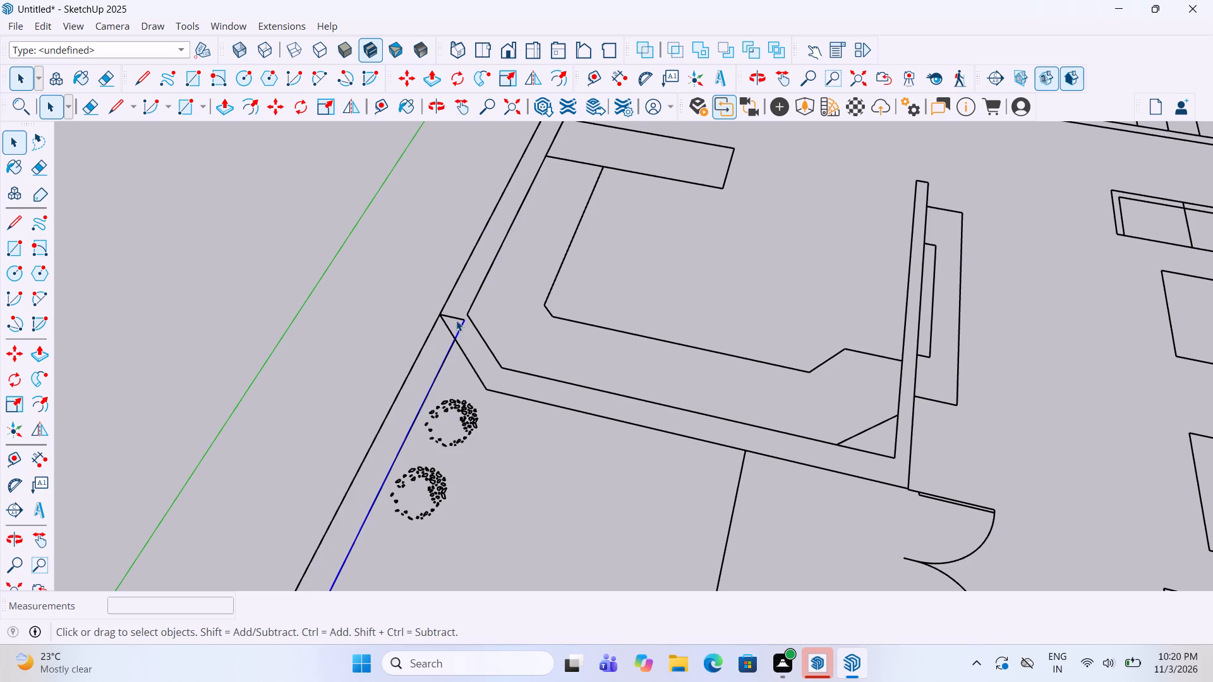
left_click(456, 316)
left_click(453, 319)
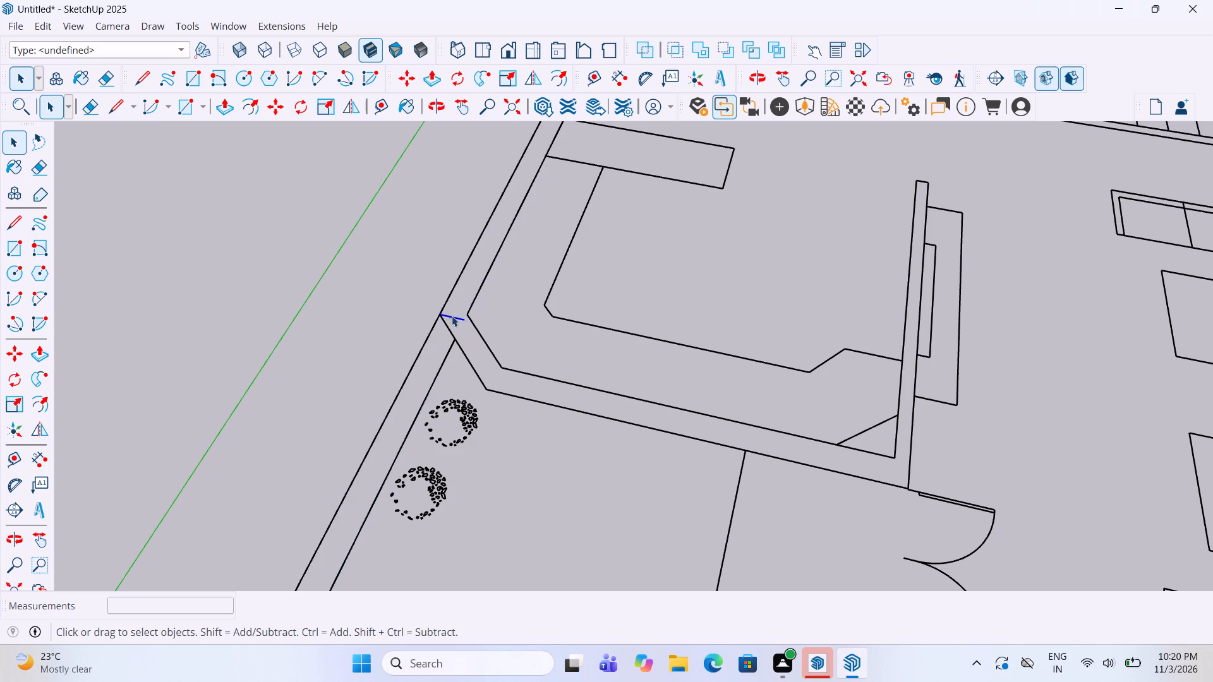
key("Delete")
Trace the side boundary wall beside the small shrubs with lines, 9" wide at the front and ending along the kitchen's angled corner.
scroll(524, 266, "down", 4)
middle_click_drag(524, 290, 526, 277)
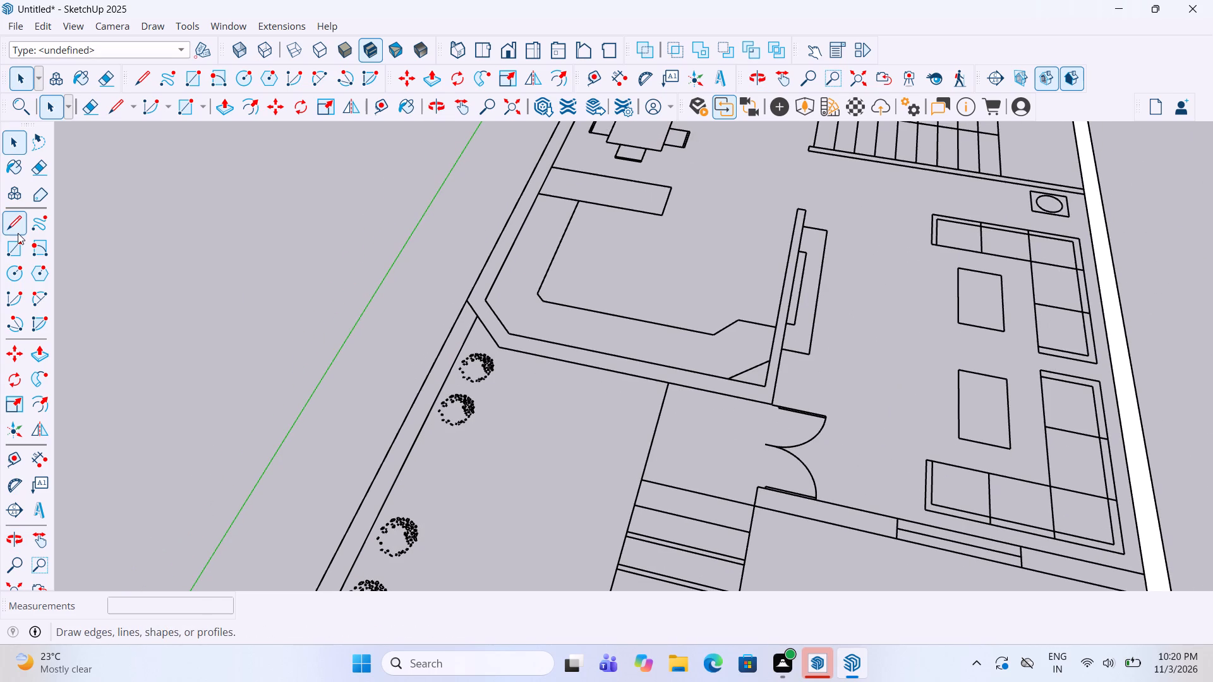
left_click(18, 233)
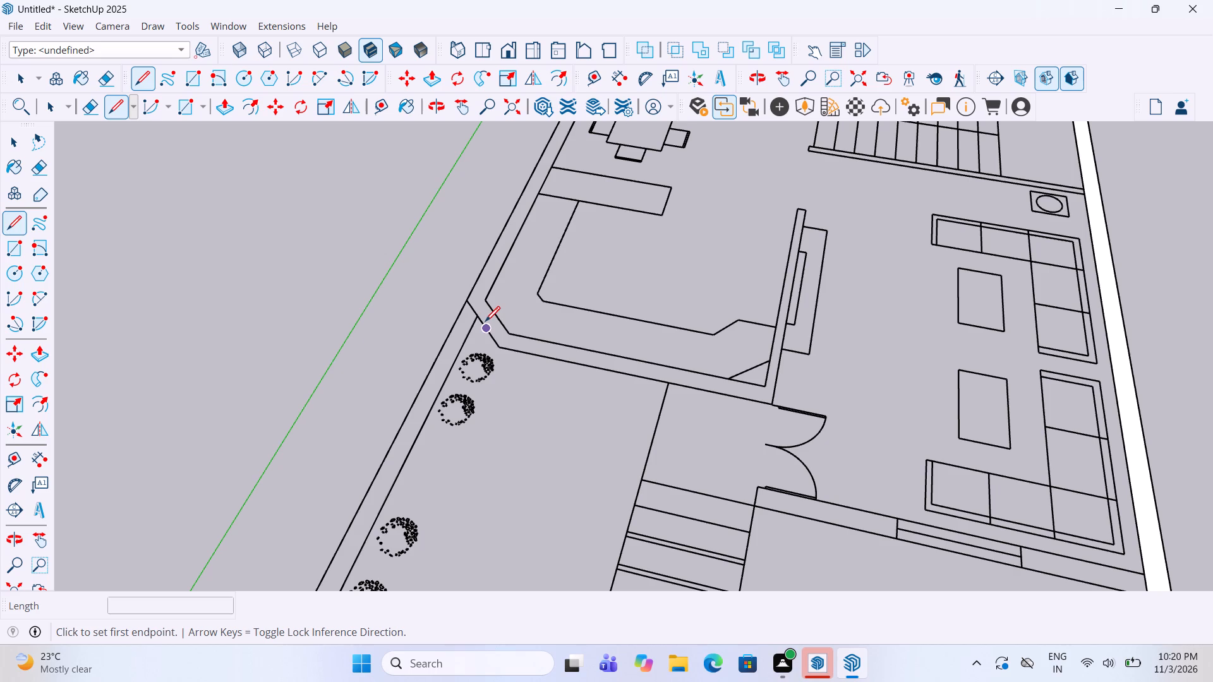
left_click(479, 319)
scroll(557, 253, "down", 6)
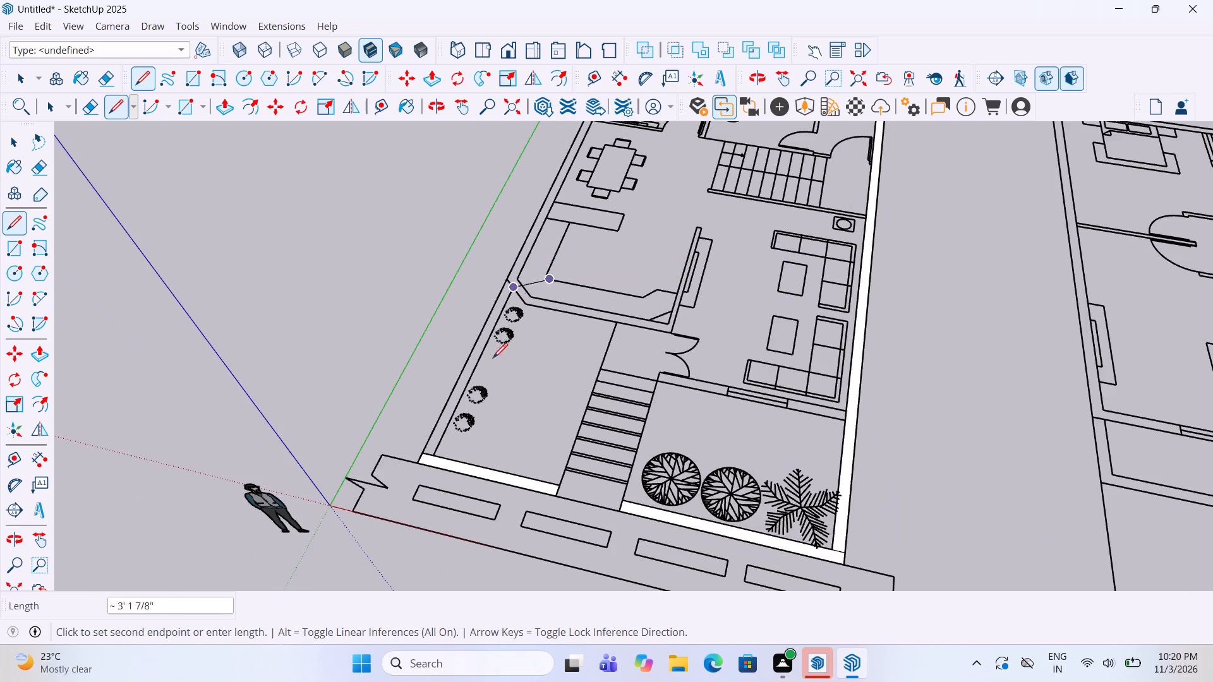
scroll(416, 432, "up", 7)
left_click(442, 458)
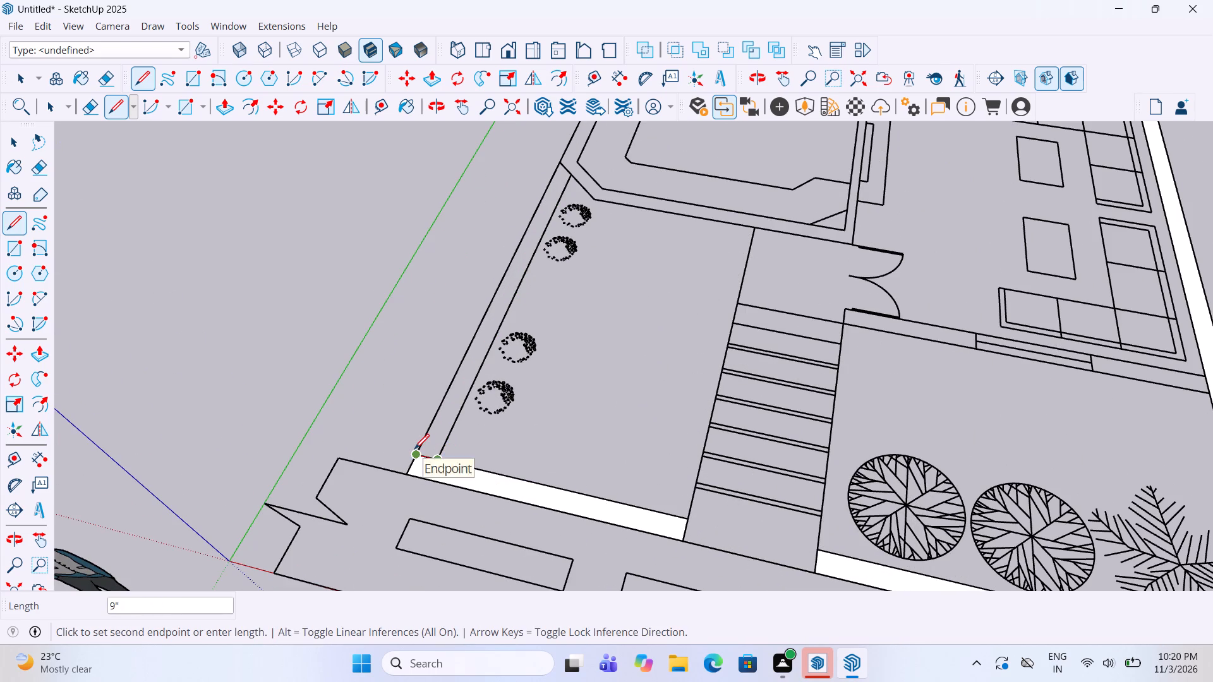
left_click(414, 450)
left_click(556, 164)
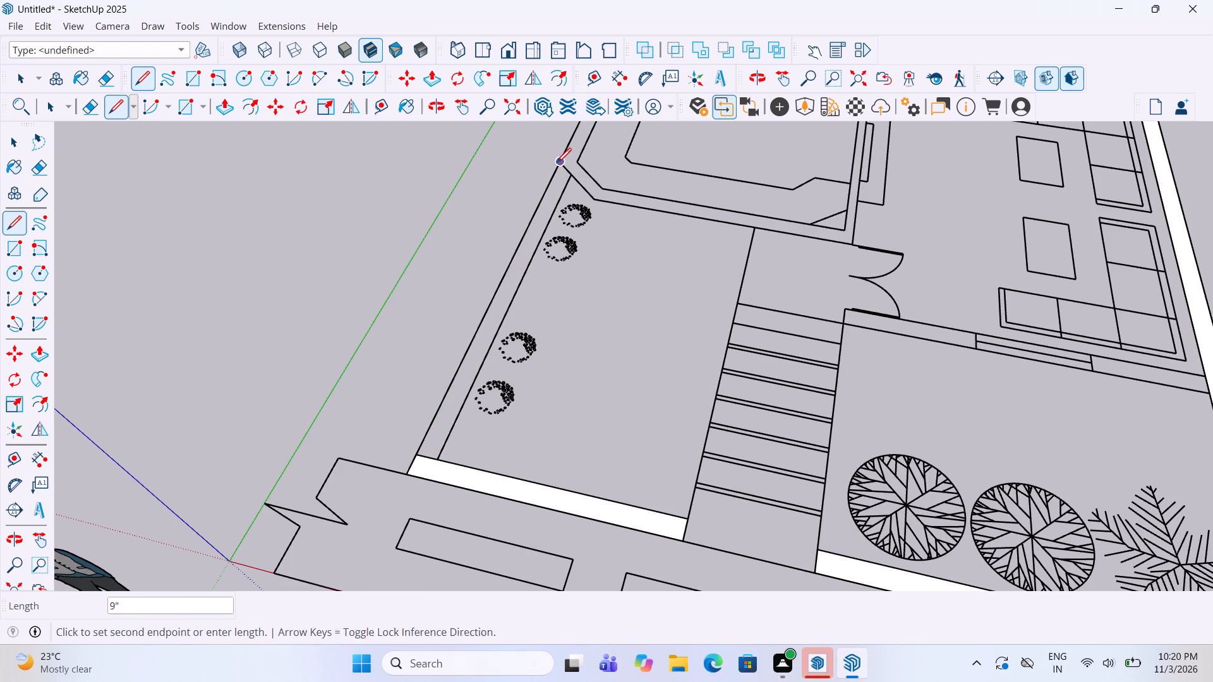
left_click(565, 174)
key("space")
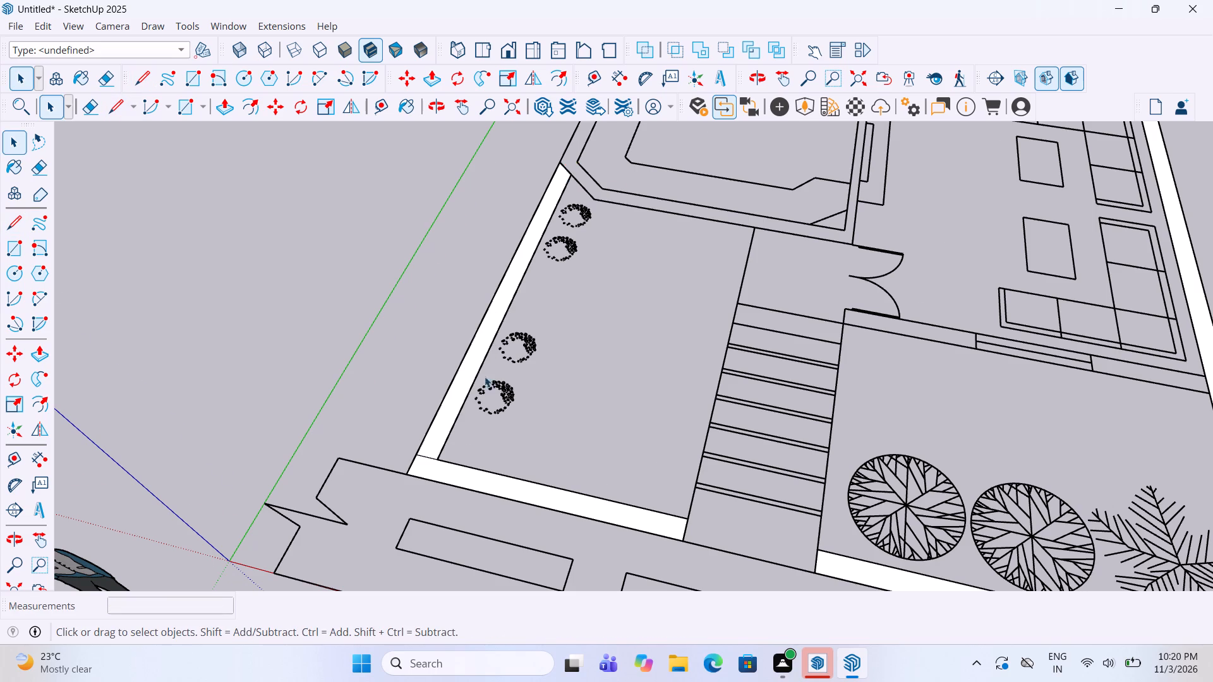
Draw a 4 1/2" by 11' 1" rectangle over the partition wall between the kitchen and the living room.
scroll(485, 401, "down", 4)
middle_click_drag(534, 260, 638, 332)
scroll(534, 435, "down", 5)
scroll(619, 263, "up", 3)
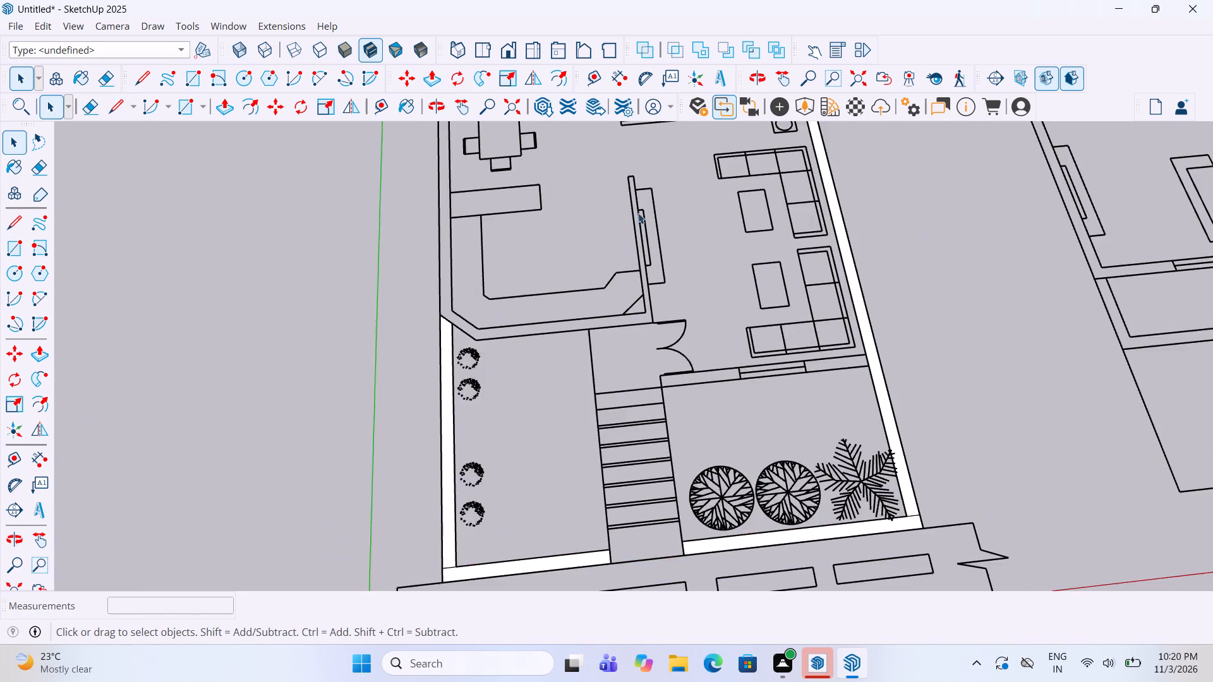
scroll(638, 213, "up", 3)
middle_click_drag(639, 204, 606, 198)
left_click(15, 241)
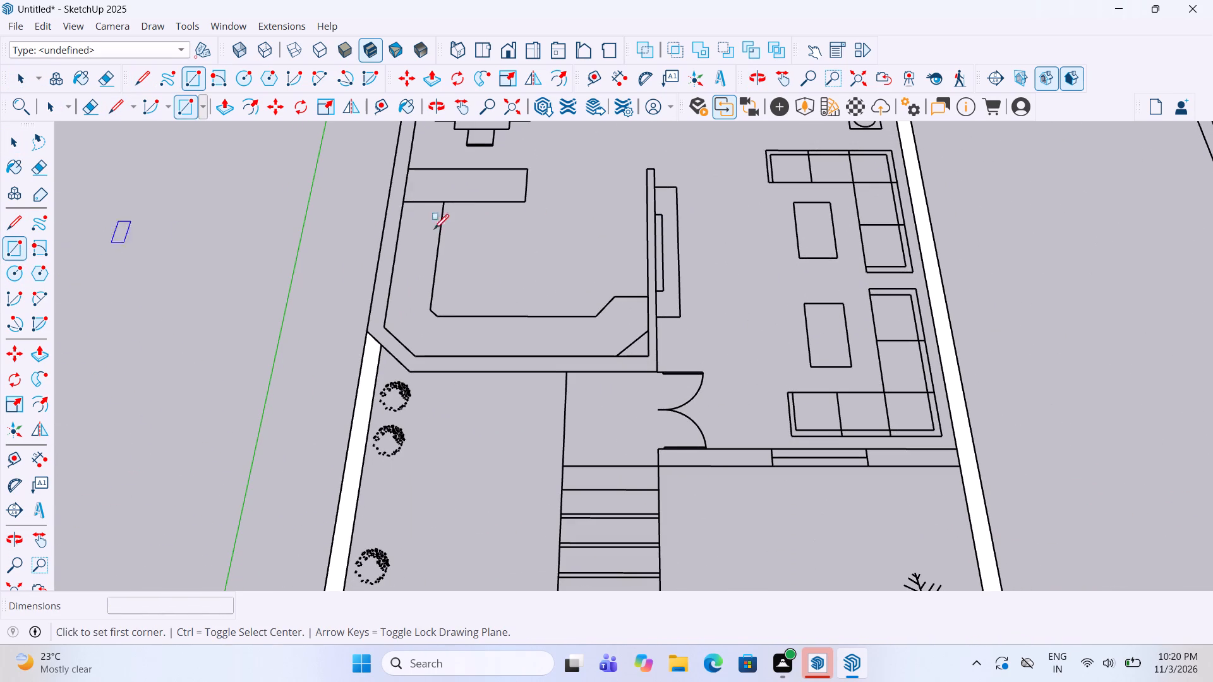
left_click(648, 171)
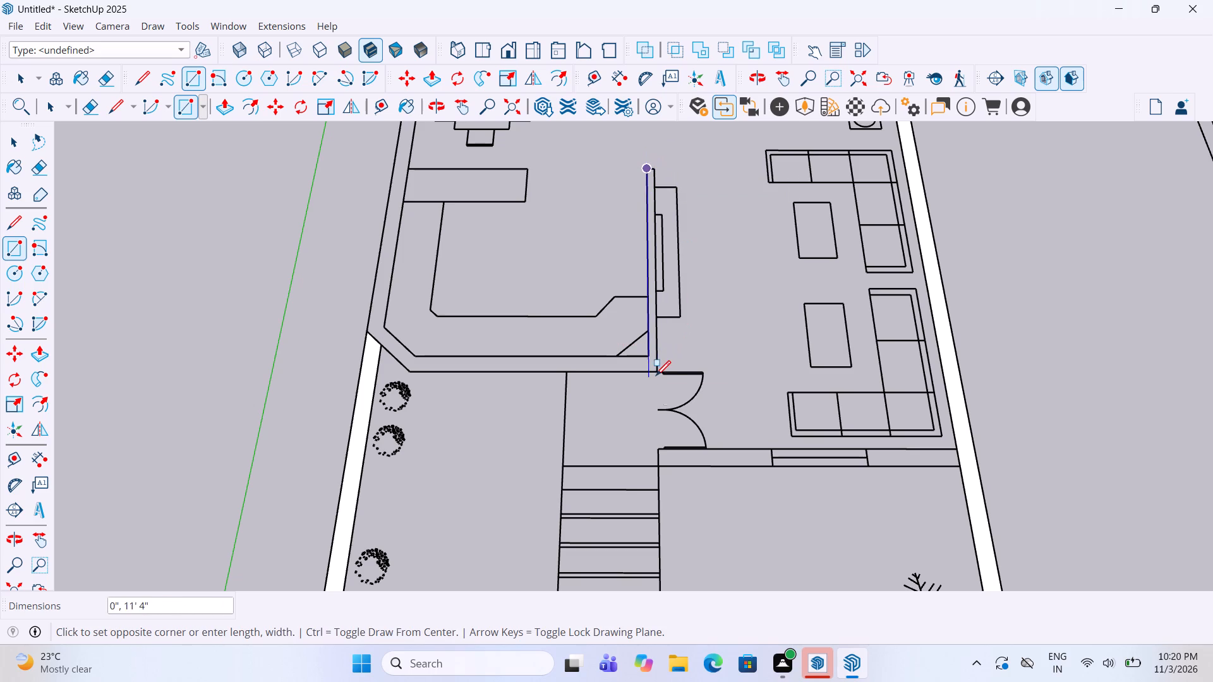
left_click(659, 371)
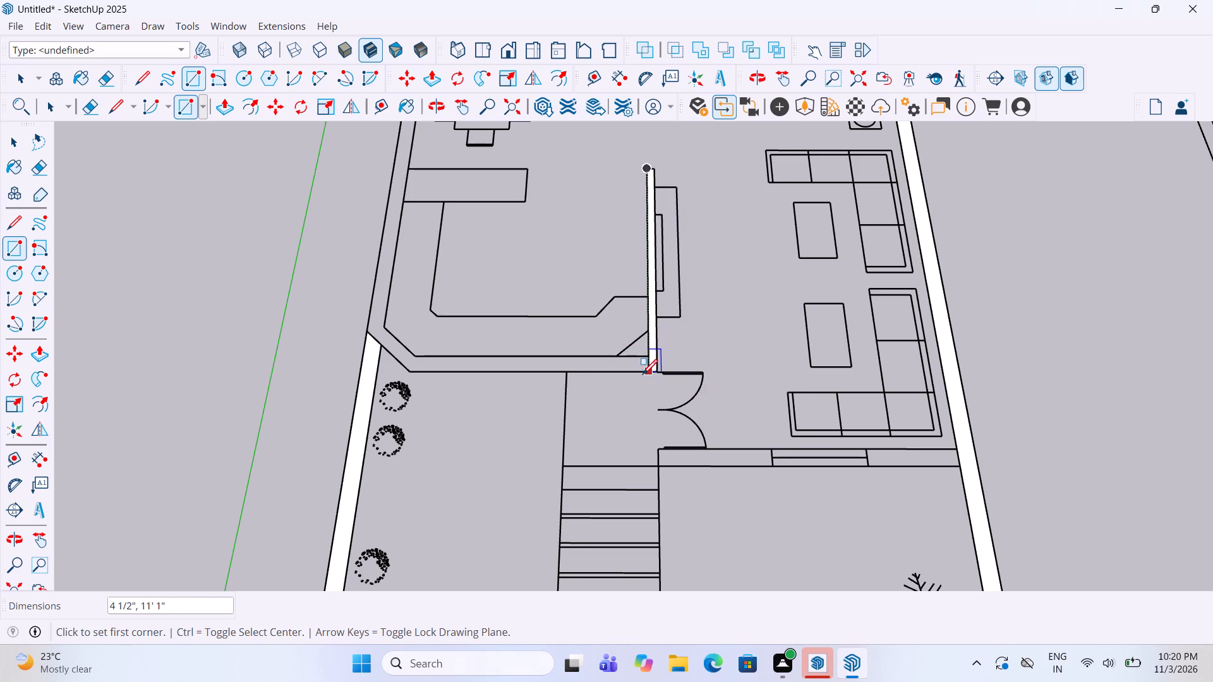
Draw a rectangle about 10' 4 15/16" by 9" over the kitchen's front wall, from the partition to the angled corner.
left_click(650, 373)
left_click(418, 357)
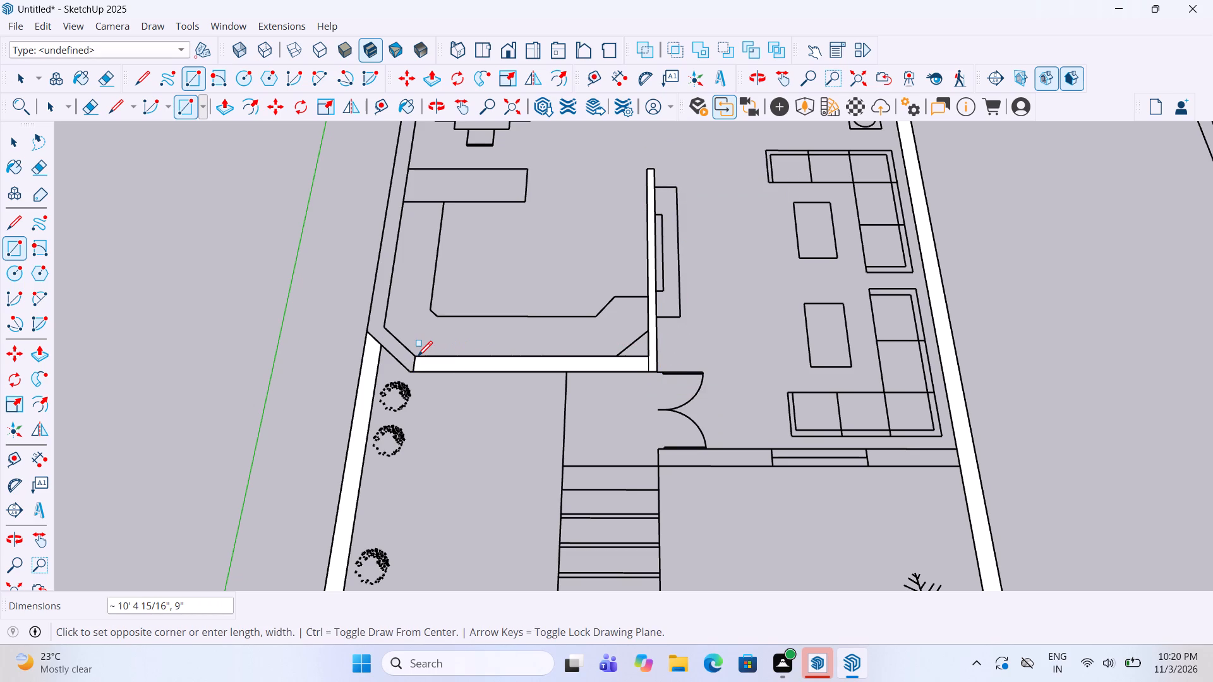
Trace the angled kitchen corner wall's outer and inner diagonals with lines about 2' 11 9/16" and 2' 1 3/4" long.
scroll(418, 357, "up", 3)
scroll(339, 340, "up", 2)
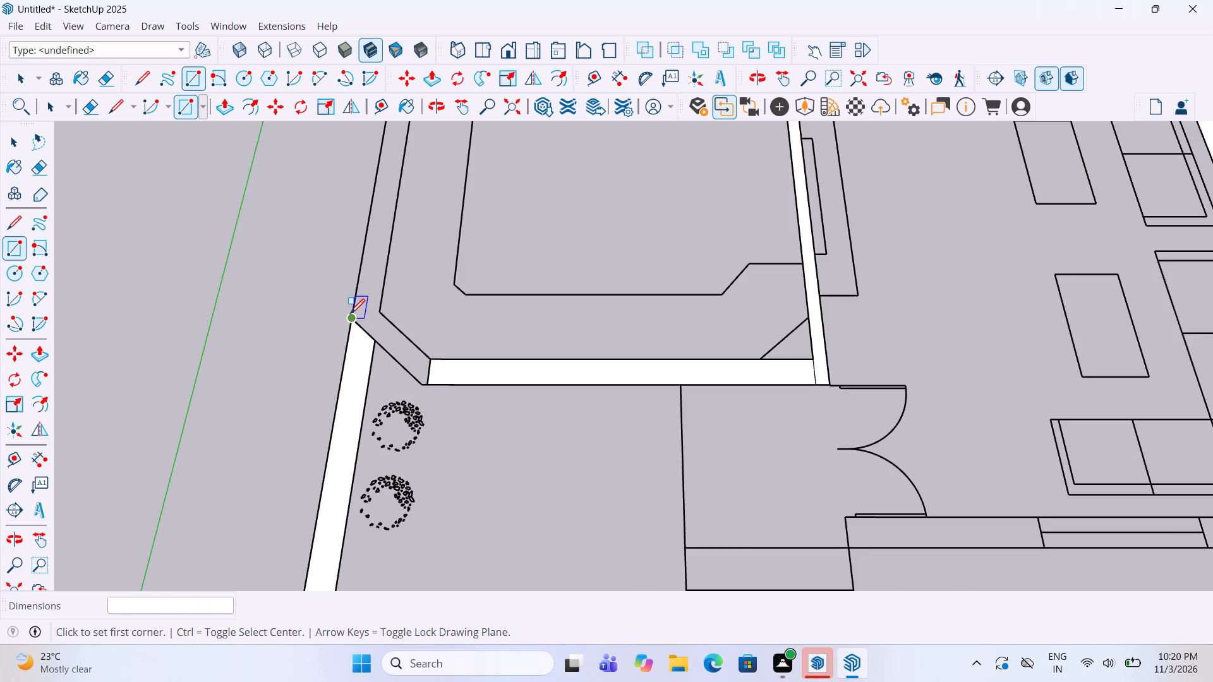
left_click(21, 219)
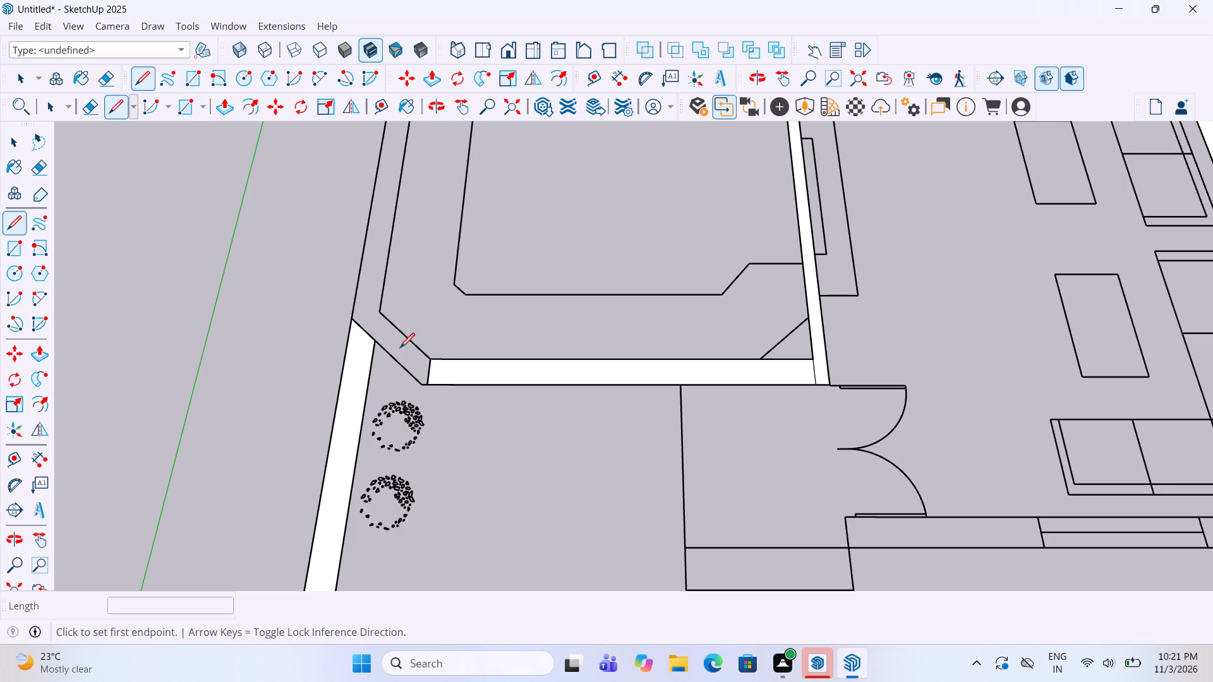
left_click(419, 387)
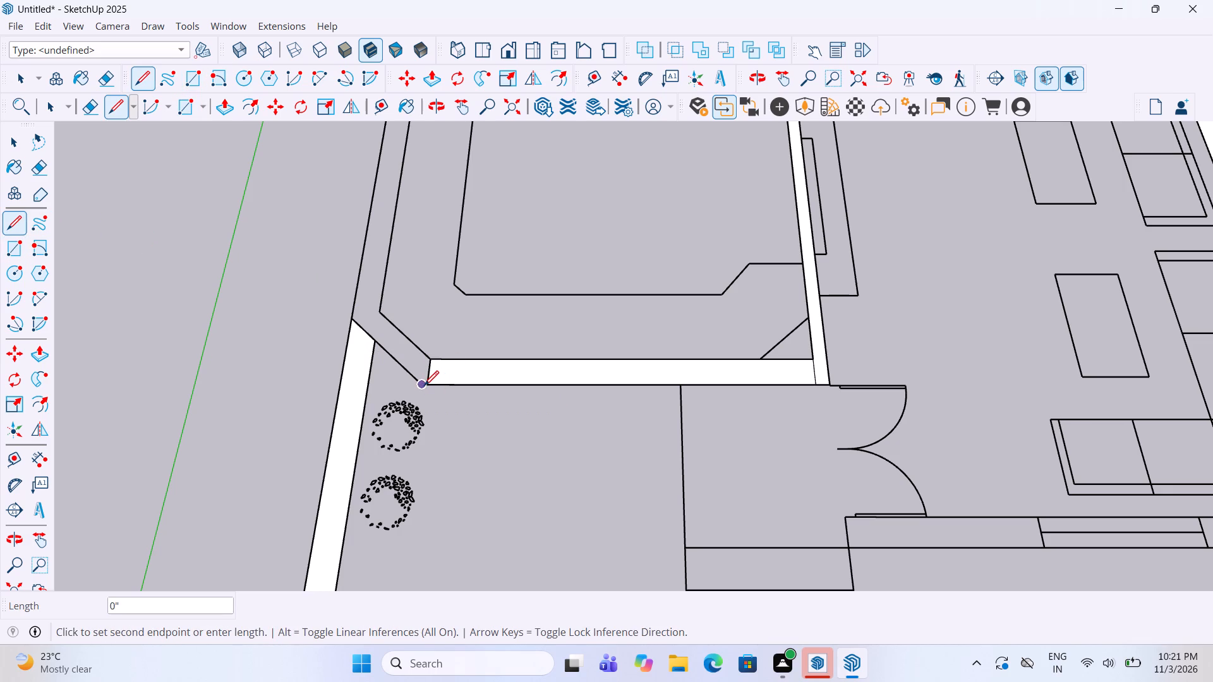
left_click(351, 318)
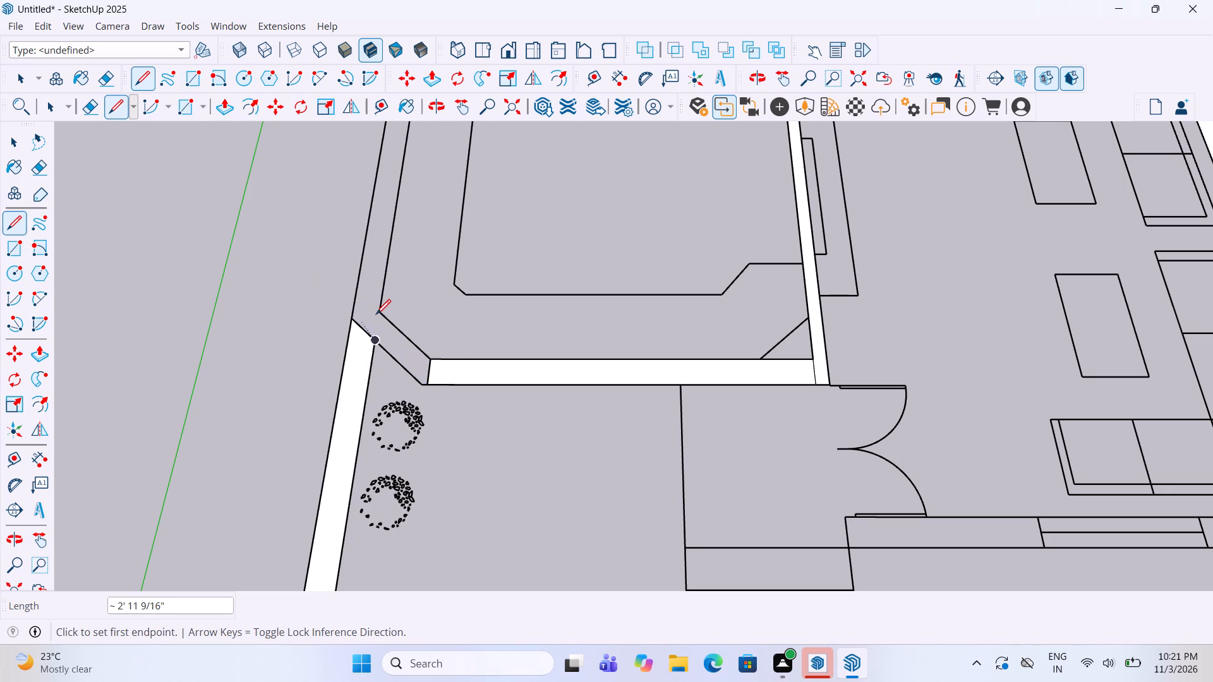
left_click(377, 316)
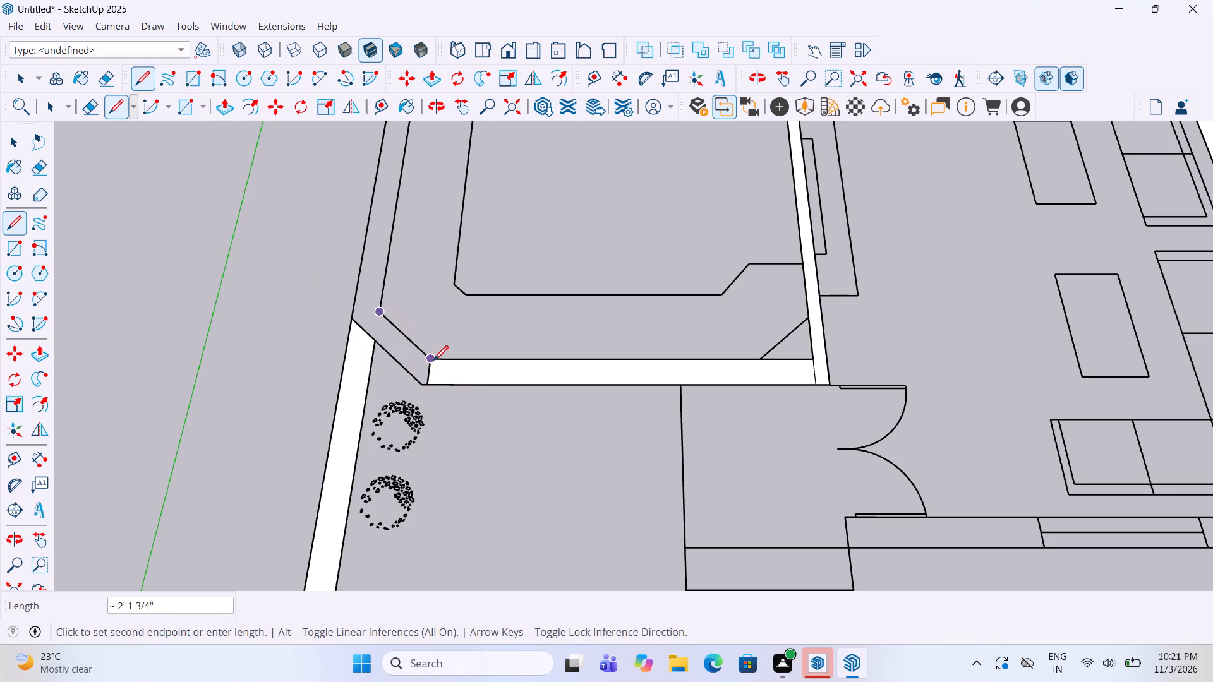
left_click(433, 362)
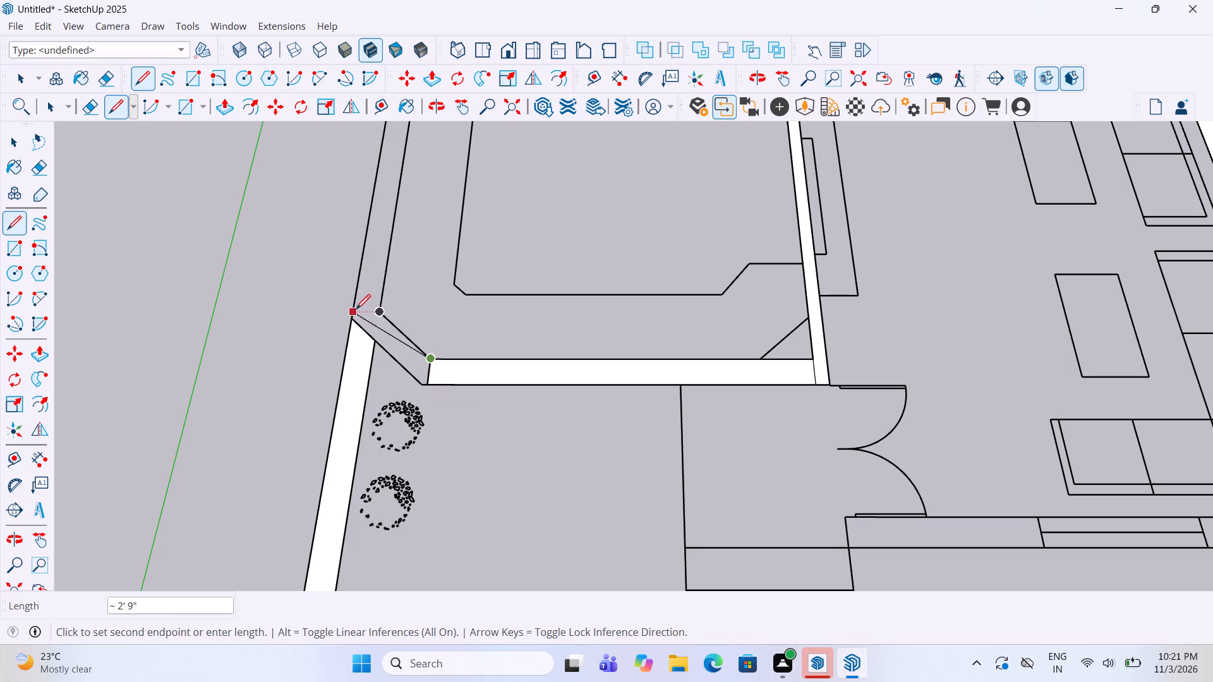
left_click(380, 315)
left_click(353, 321)
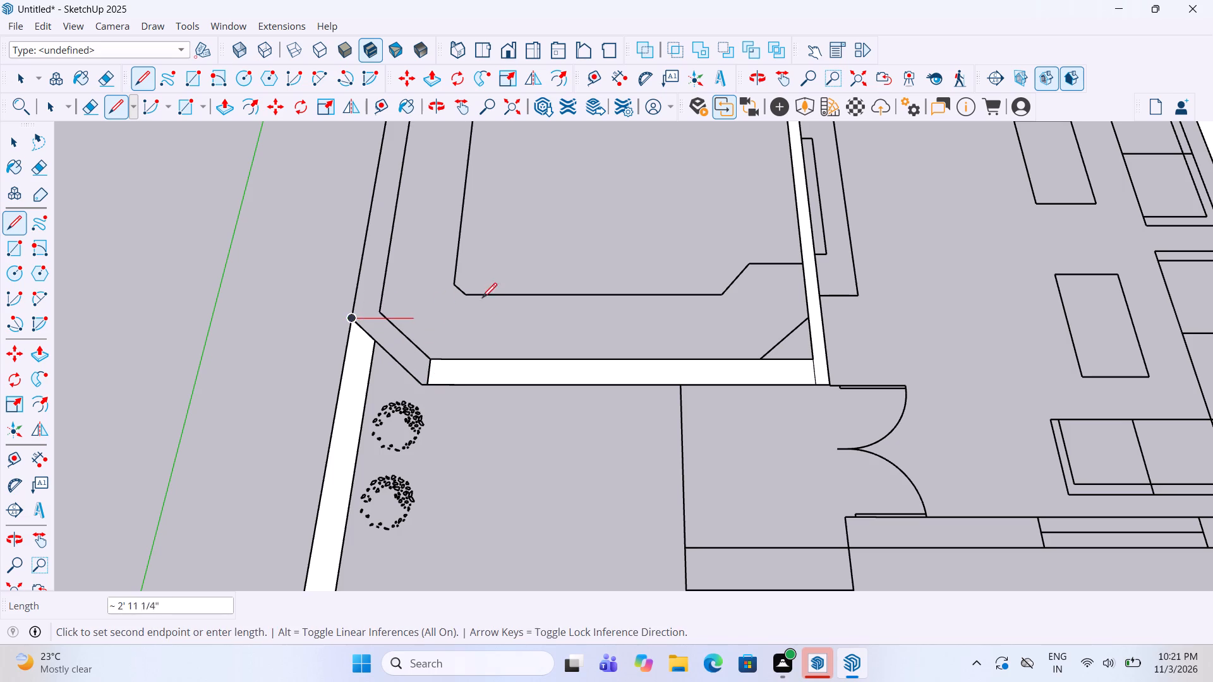
middle_click_drag(490, 292, 499, 357)
key("space")
scroll(376, 298, "up", 4)
middle_click(372, 295)
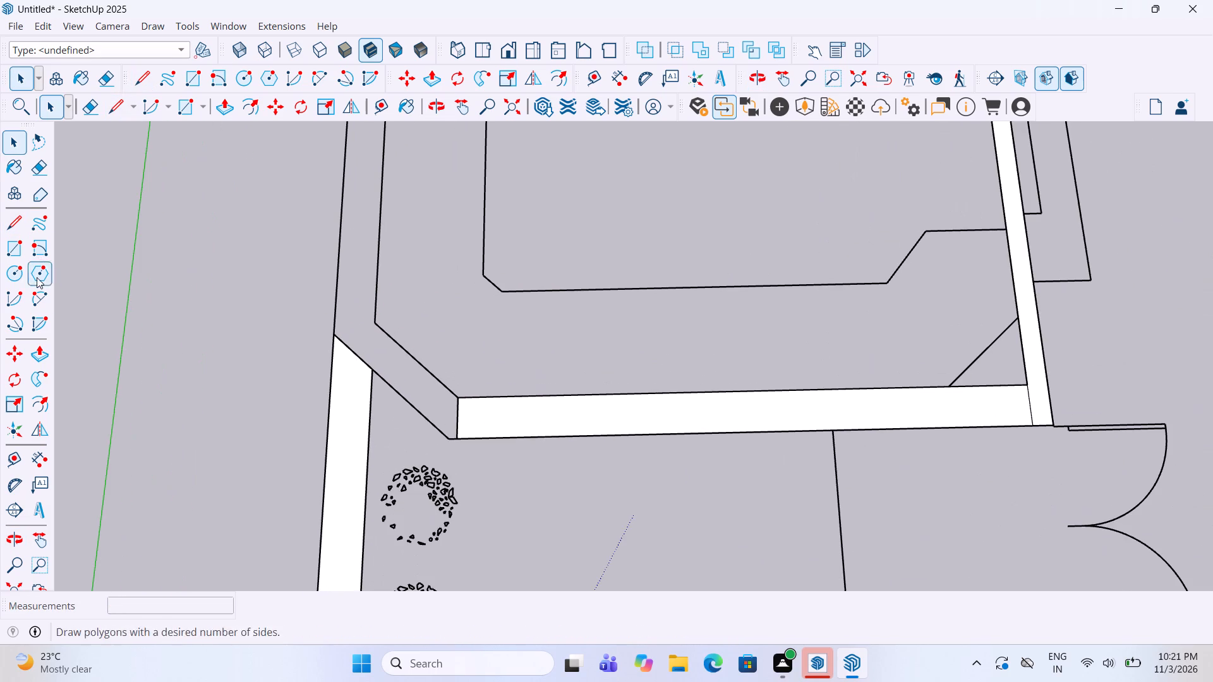
Draw the missing line segments at both ends of the angled kitchen corner wall to close its outline into a face.
left_click(11, 208)
double_click(16, 236)
left_click(13, 222)
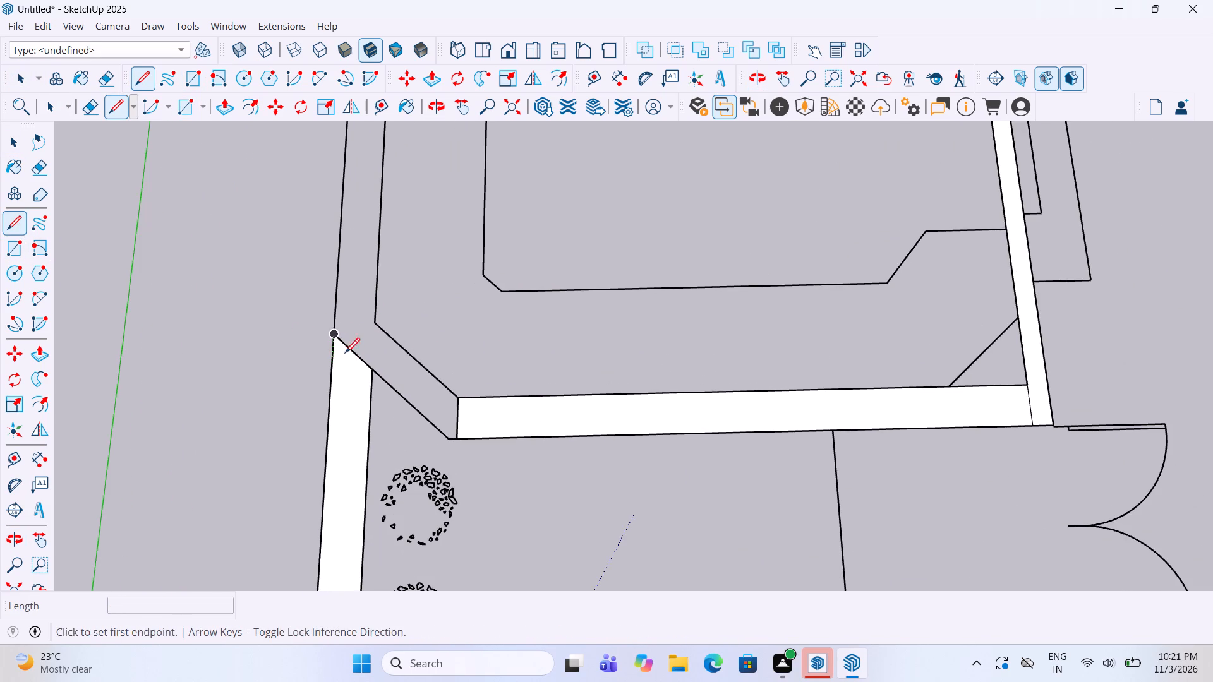
left_click(330, 338)
double_click(371, 325)
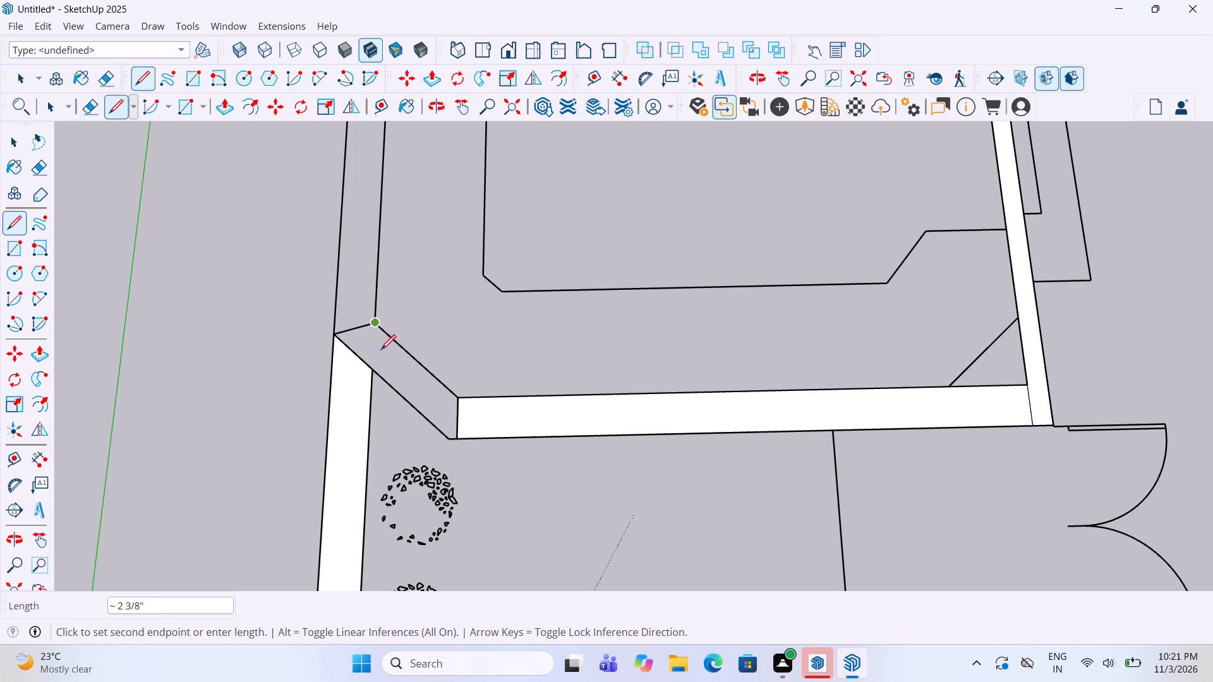
left_click(456, 400)
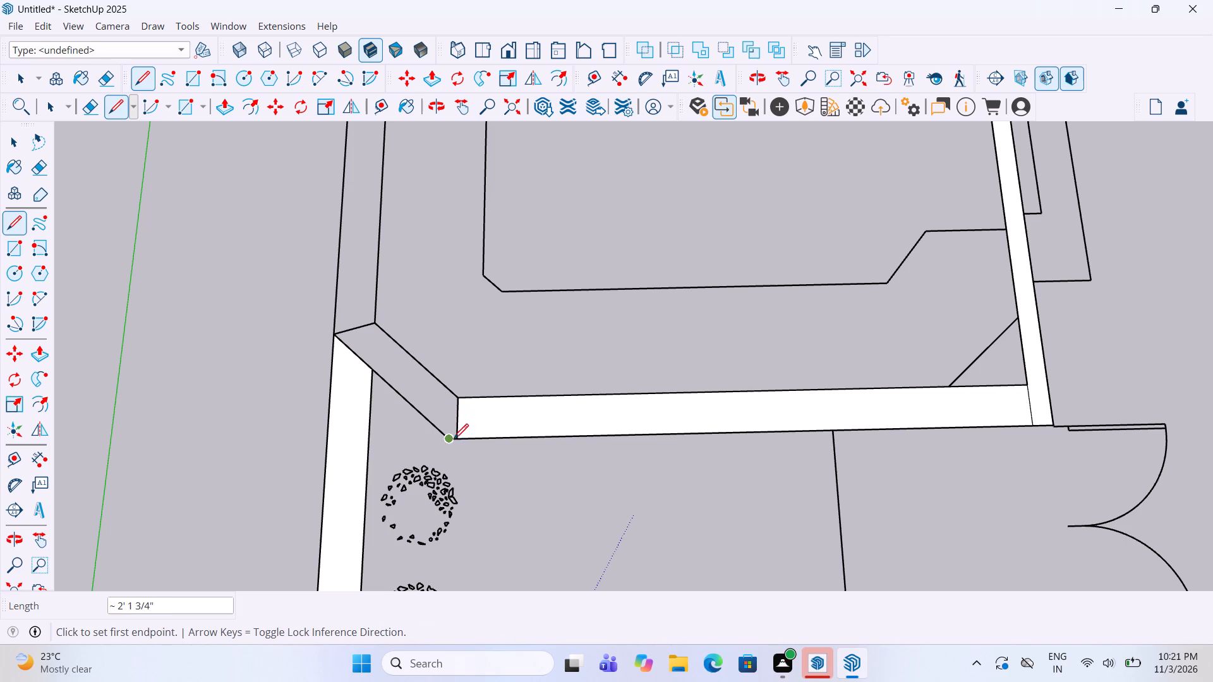
scroll(457, 447, "up", 4)
triple_click(458, 436)
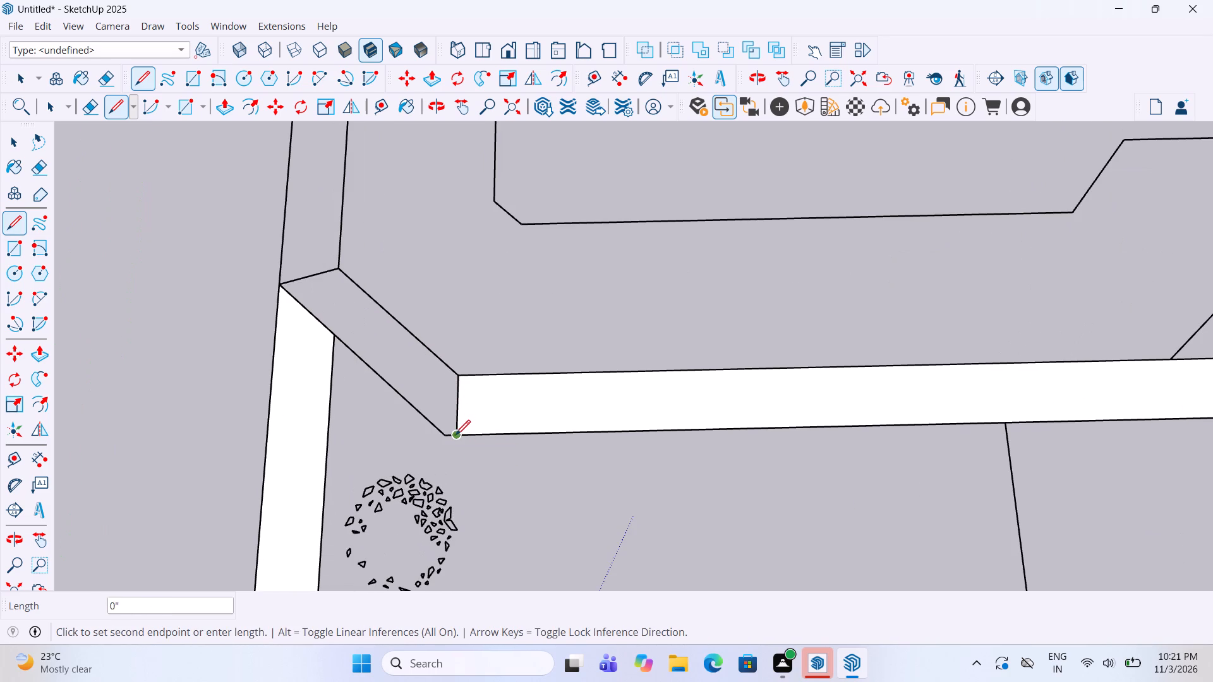
left_click(445, 438)
key("space")
Delete the dividing edge between the angled corner wall face and the kitchen's front wall face.
scroll(421, 412, "down", 4)
middle_click_drag(457, 392, 461, 377)
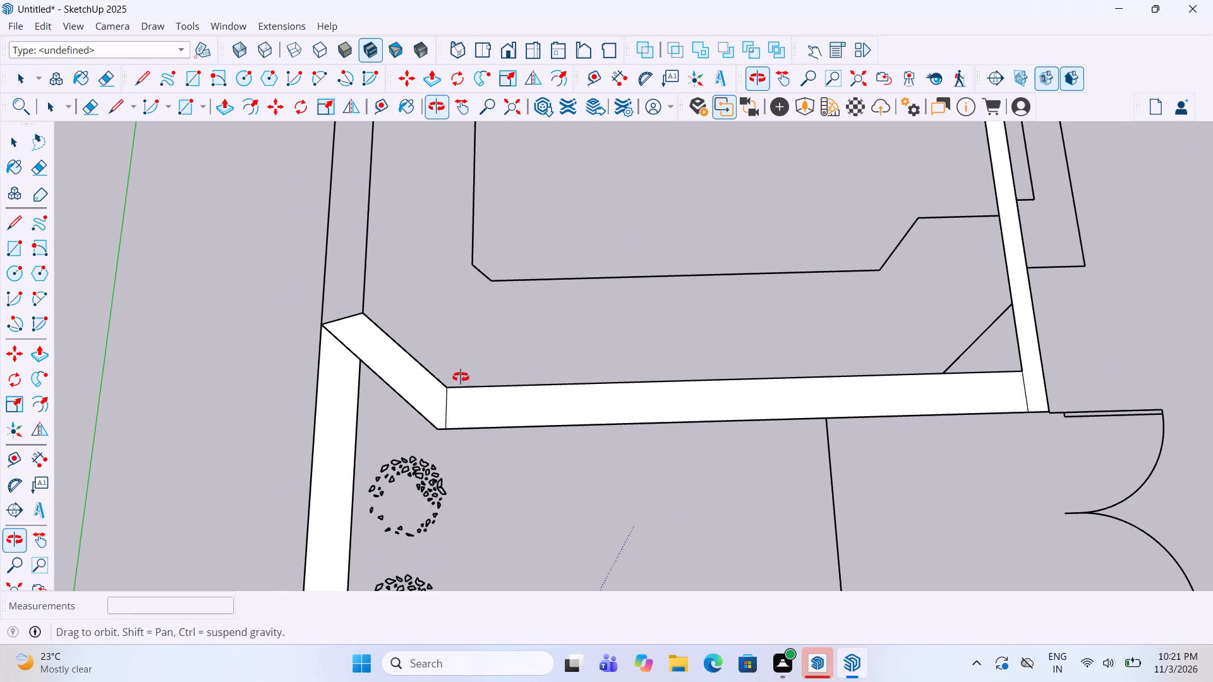
middle_click_drag(461, 377, 461, 375)
left_click(443, 412)
triple_click(445, 414)
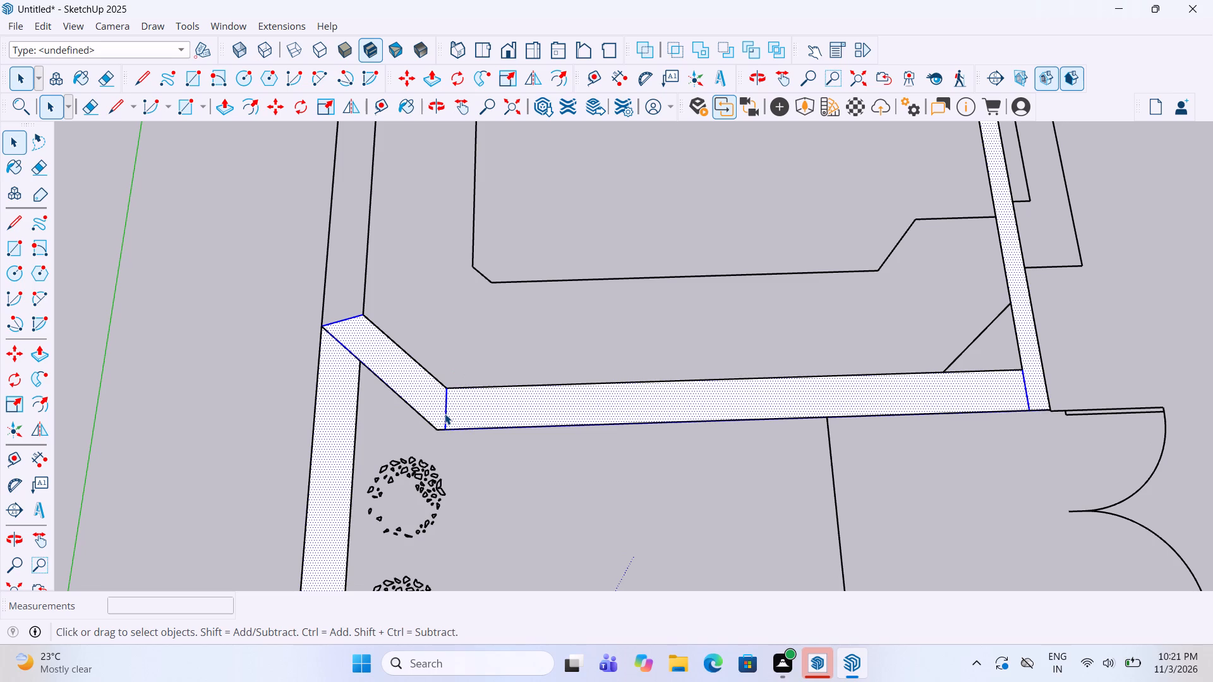
left_click(445, 414)
key("Delete")
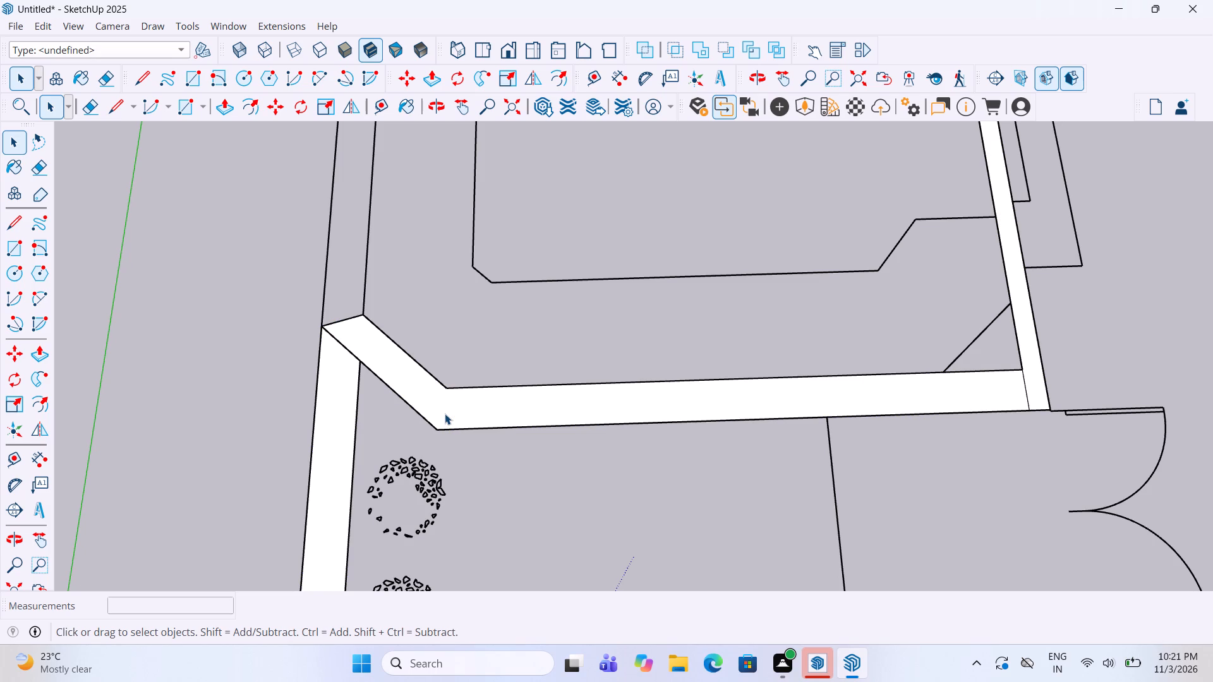
Draw a rectangle 9" by about 32' 3 9/16" over the side wall from the kitchen's angled corner to the bedroom's rear wall.
scroll(445, 414, "down", 6)
left_click(298, 421)
middle_click_drag(336, 362, 909, 339)
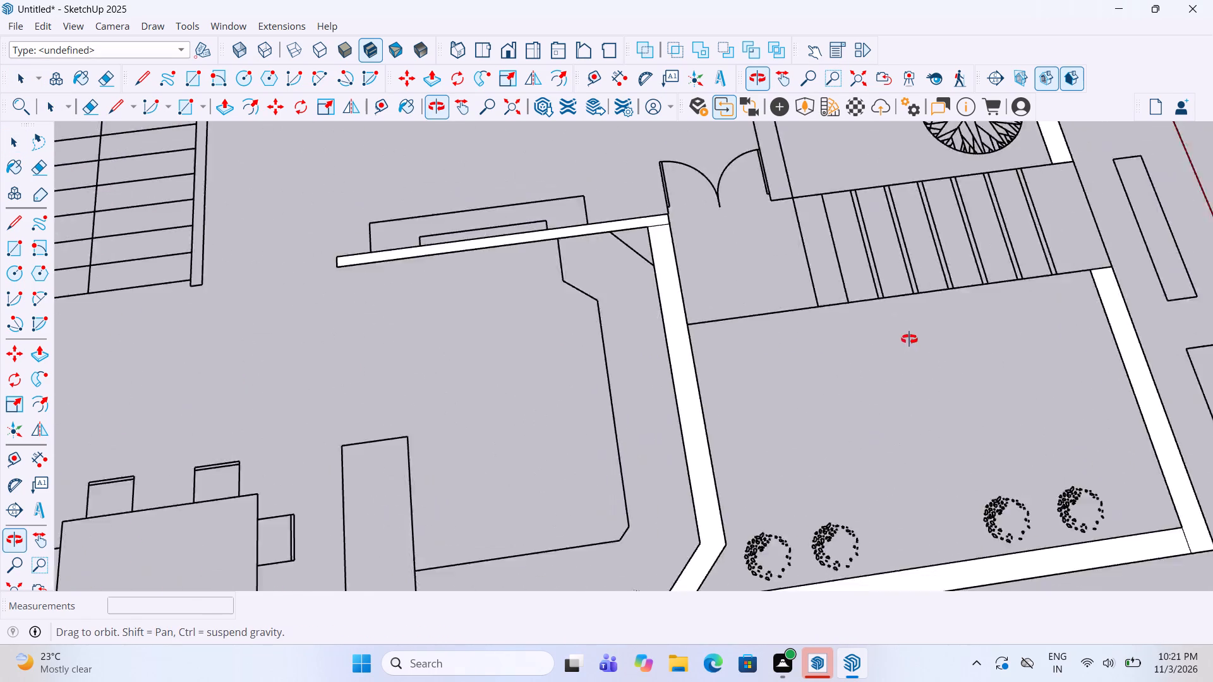
middle_click_drag(909, 339, 912, 336)
scroll(896, 345, "down", 5)
middle_click_drag(863, 455, 685, 342)
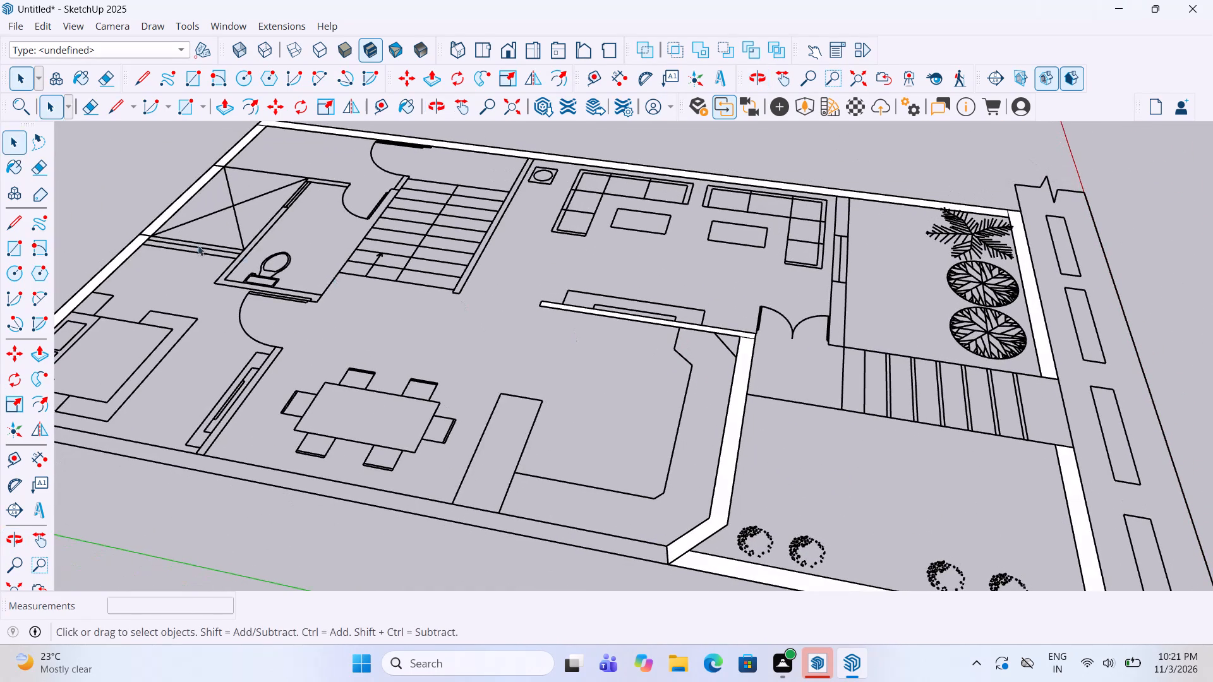
left_click(15, 246)
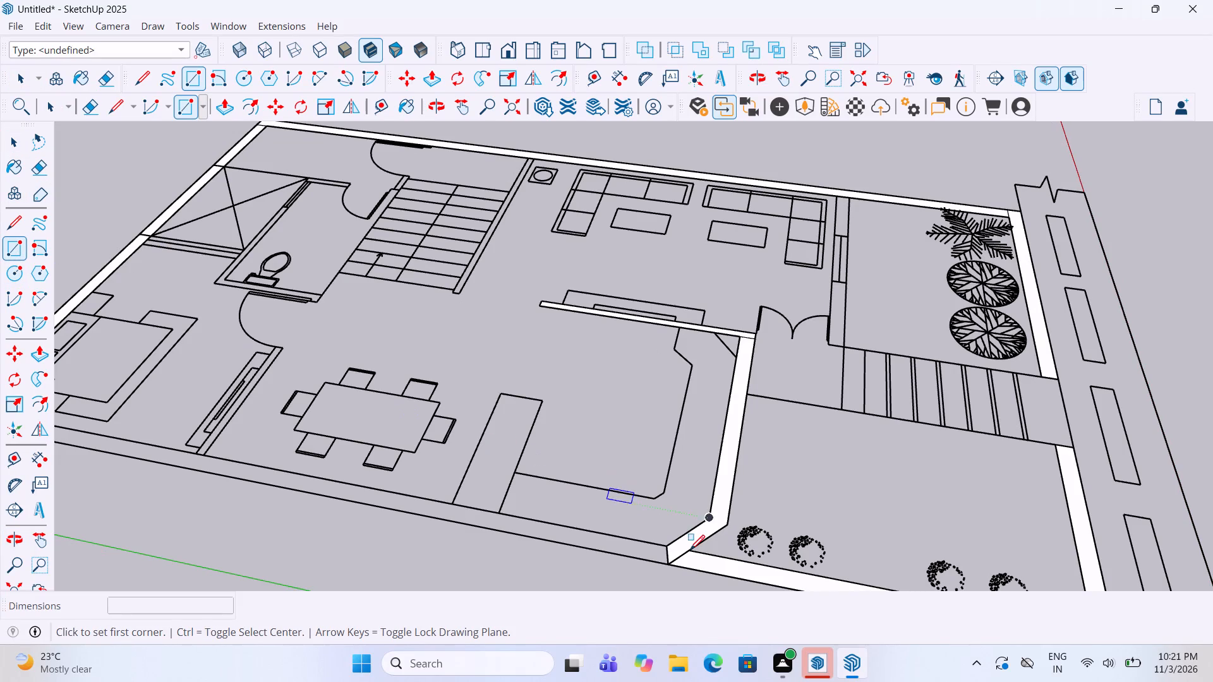
triple_click(672, 571)
scroll(594, 479, "down", 2)
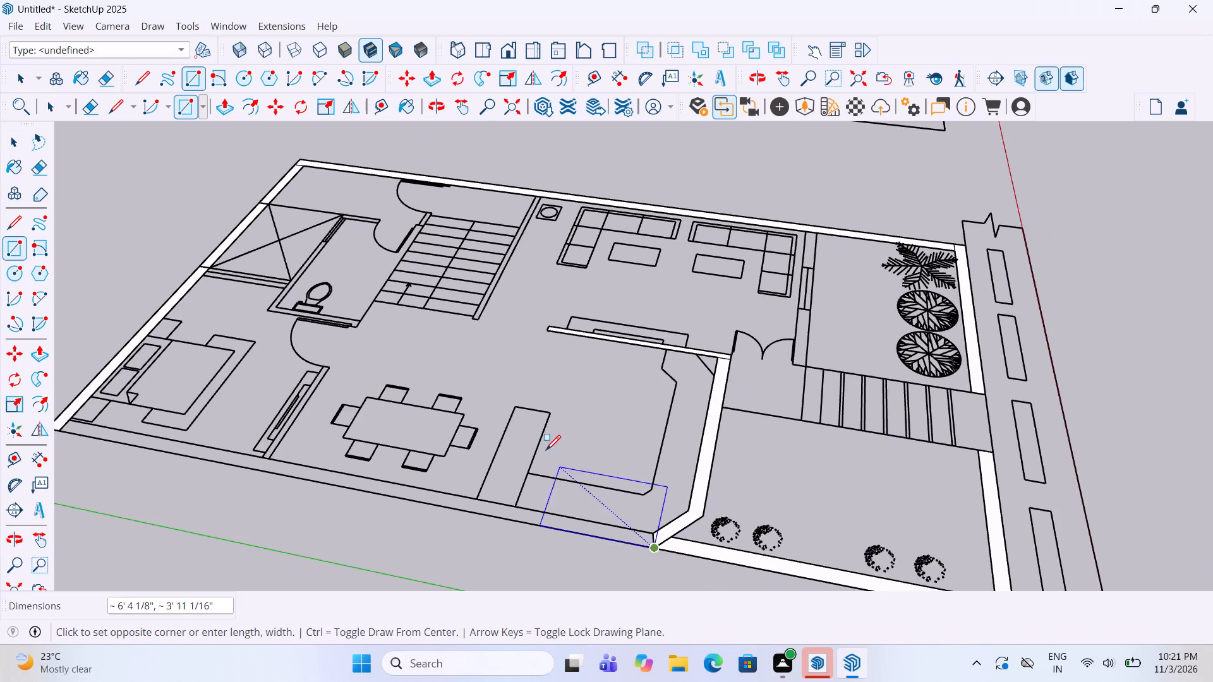
scroll(546, 452, "down", 3)
scroll(257, 438, "up", 2)
scroll(108, 430, "up", 10)
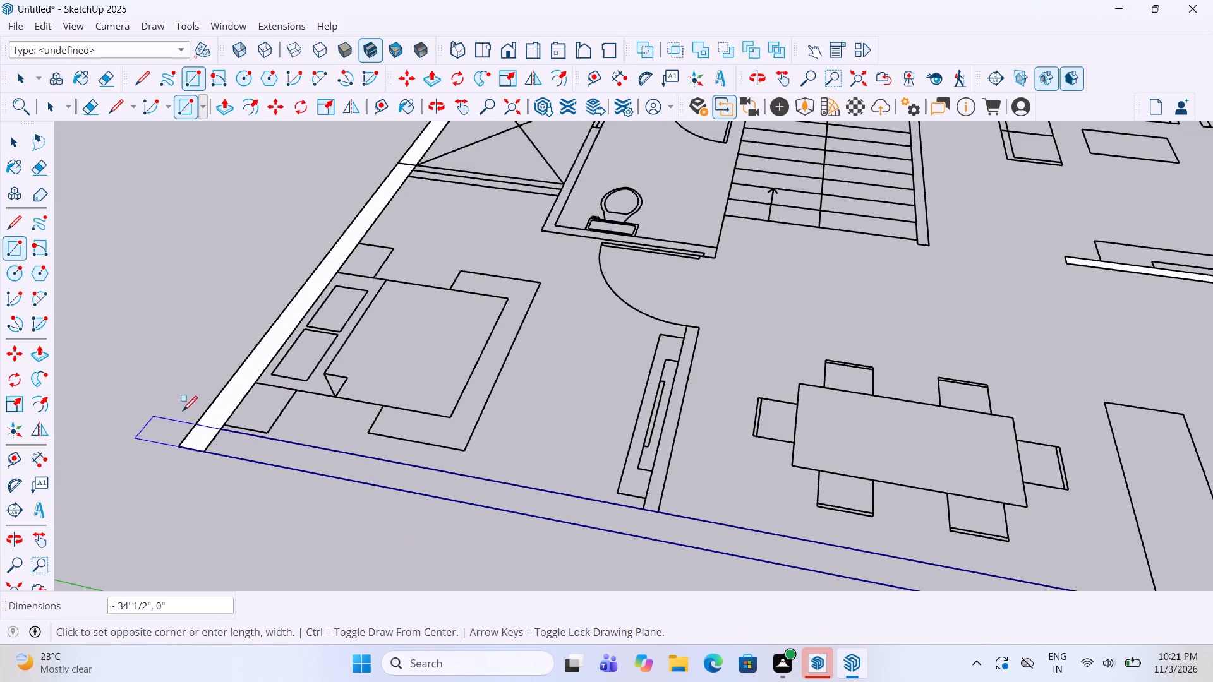
left_click(215, 436)
key("space")
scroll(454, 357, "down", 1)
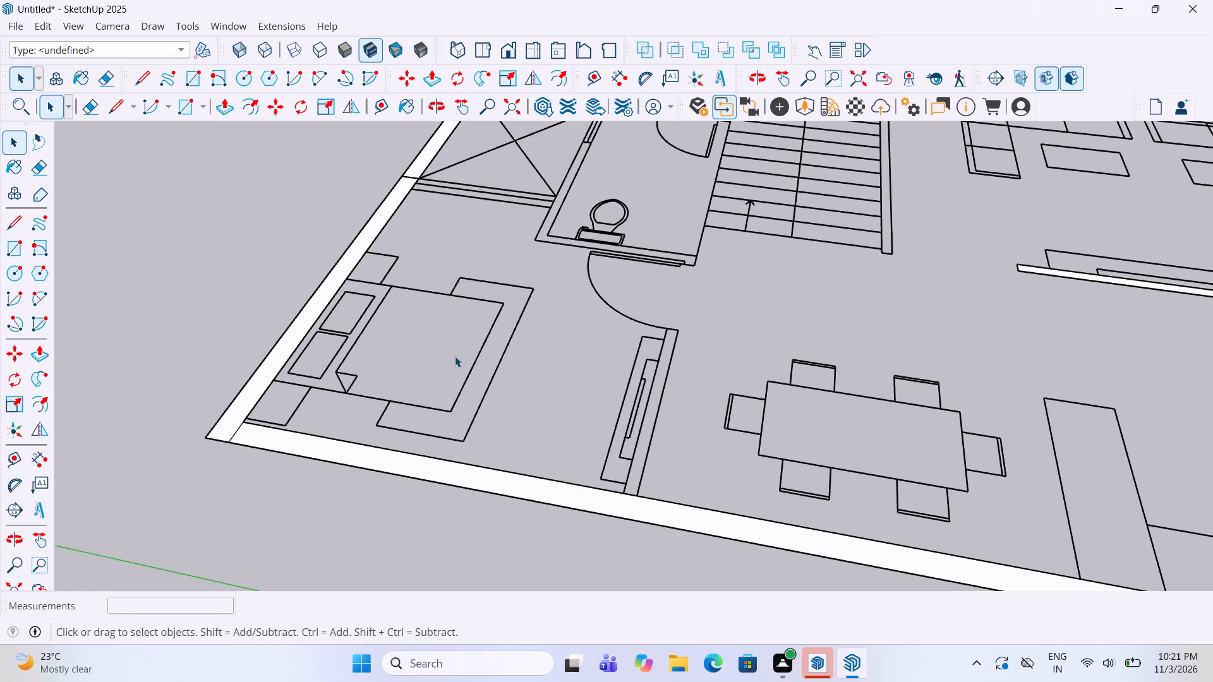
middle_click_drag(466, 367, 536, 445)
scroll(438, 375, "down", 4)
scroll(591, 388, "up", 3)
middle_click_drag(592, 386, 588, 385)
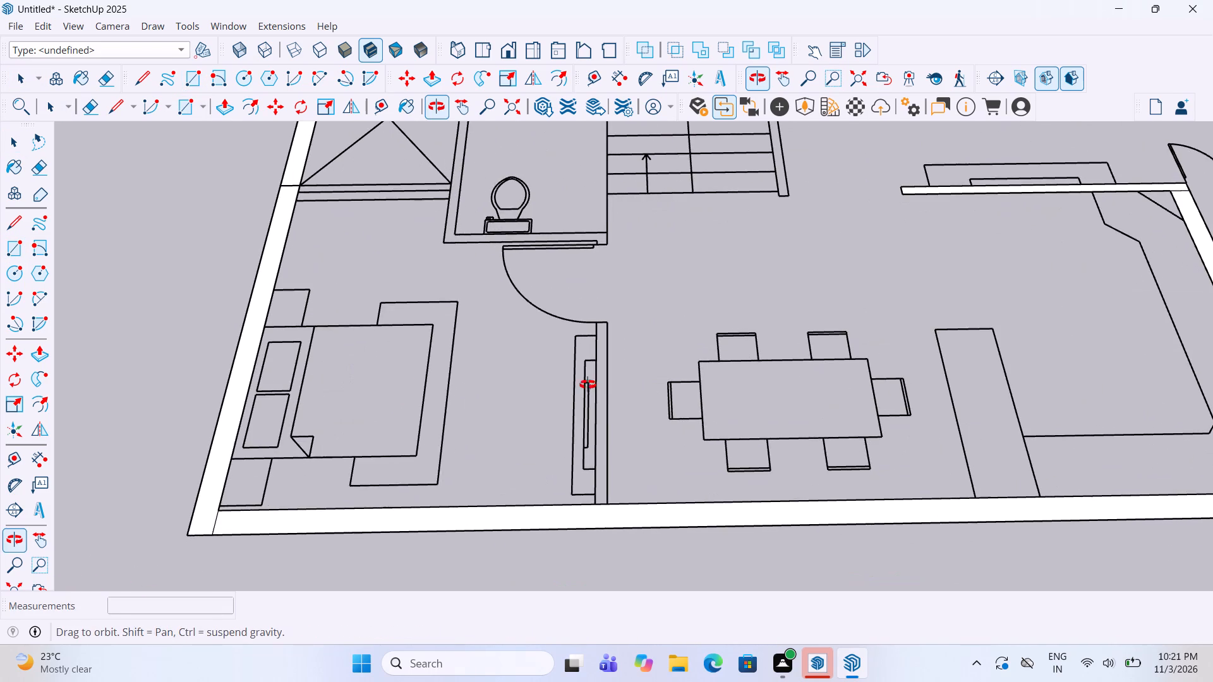
Draw a rectangle over the partition wall between the bedroom and the dining area, from the bedroom door to the side wall.
middle_click_drag(588, 385, 580, 385)
left_click(4, 249)
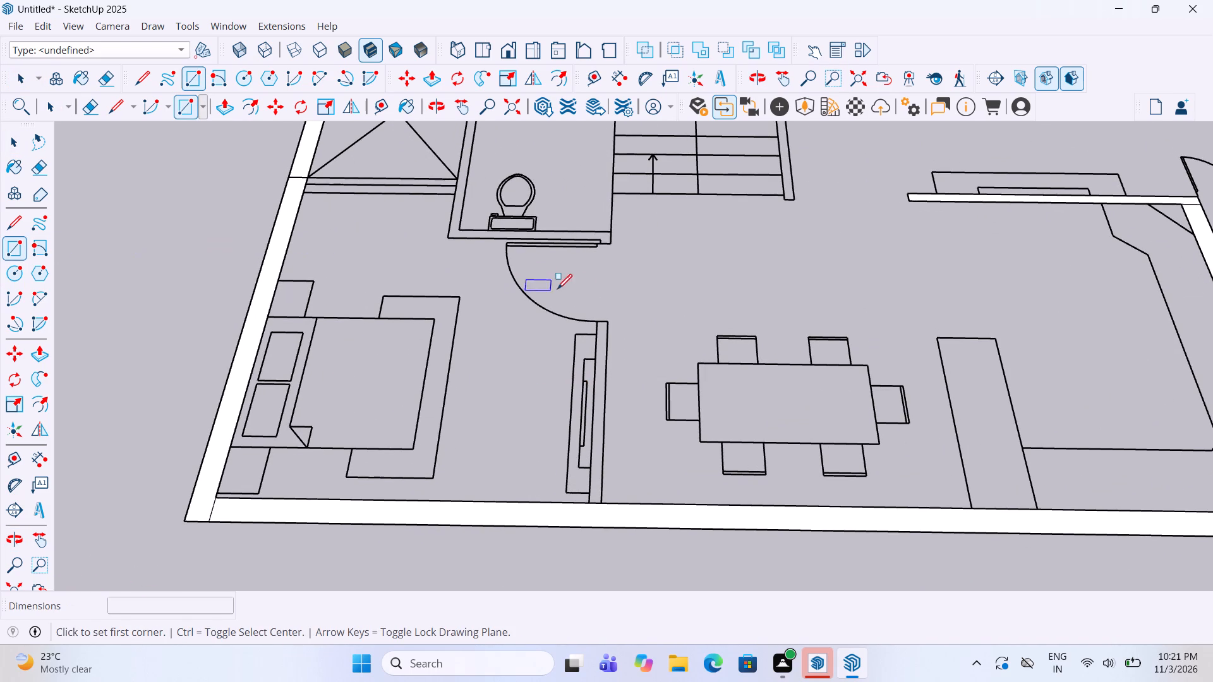
left_click(607, 318)
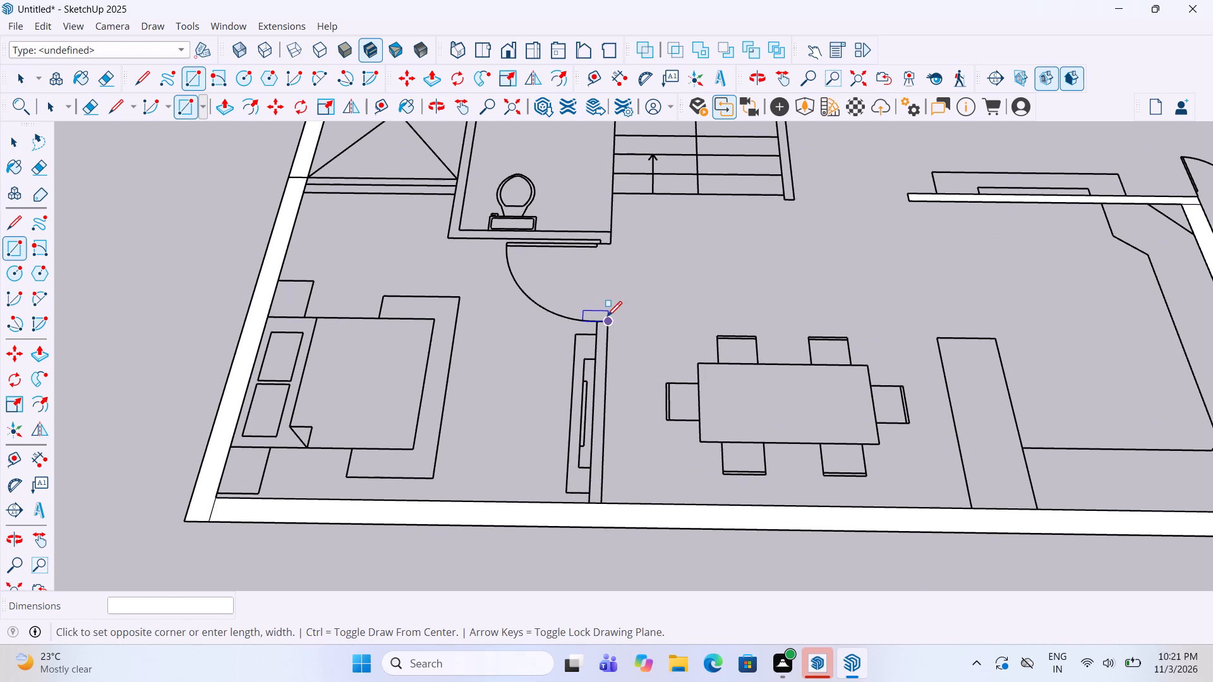
triple_click(588, 502)
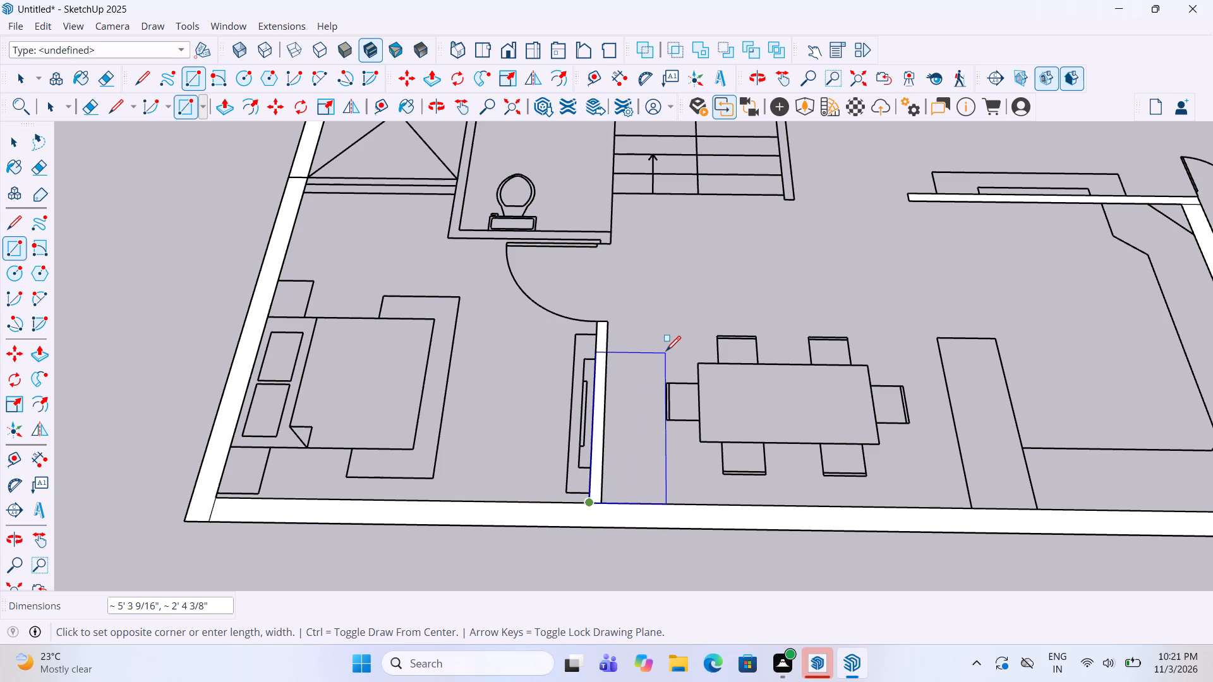
key("space")
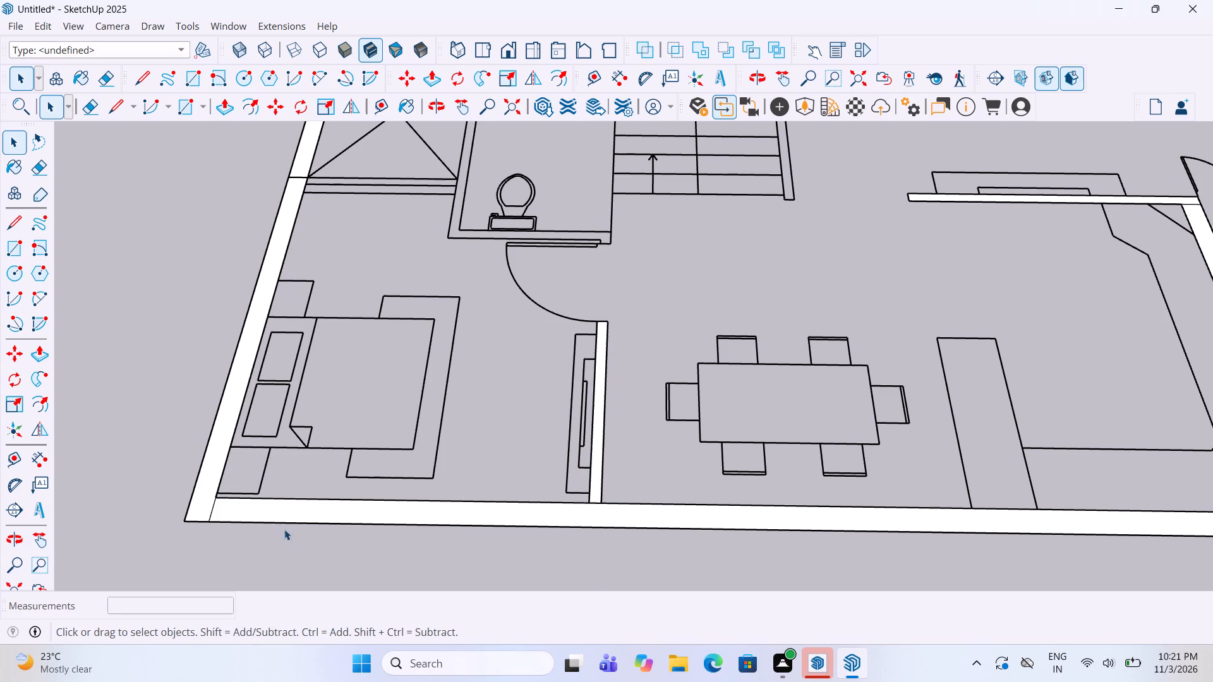
Draw a rectangle 9" by 5' 10" over the wall between the bedroom and the crossed-out shaft.
scroll(291, 541, "down", 4)
scroll(406, 141, "up", 1)
middle_click_drag(406, 141, 459, 123)
scroll(420, 186, "up", 2)
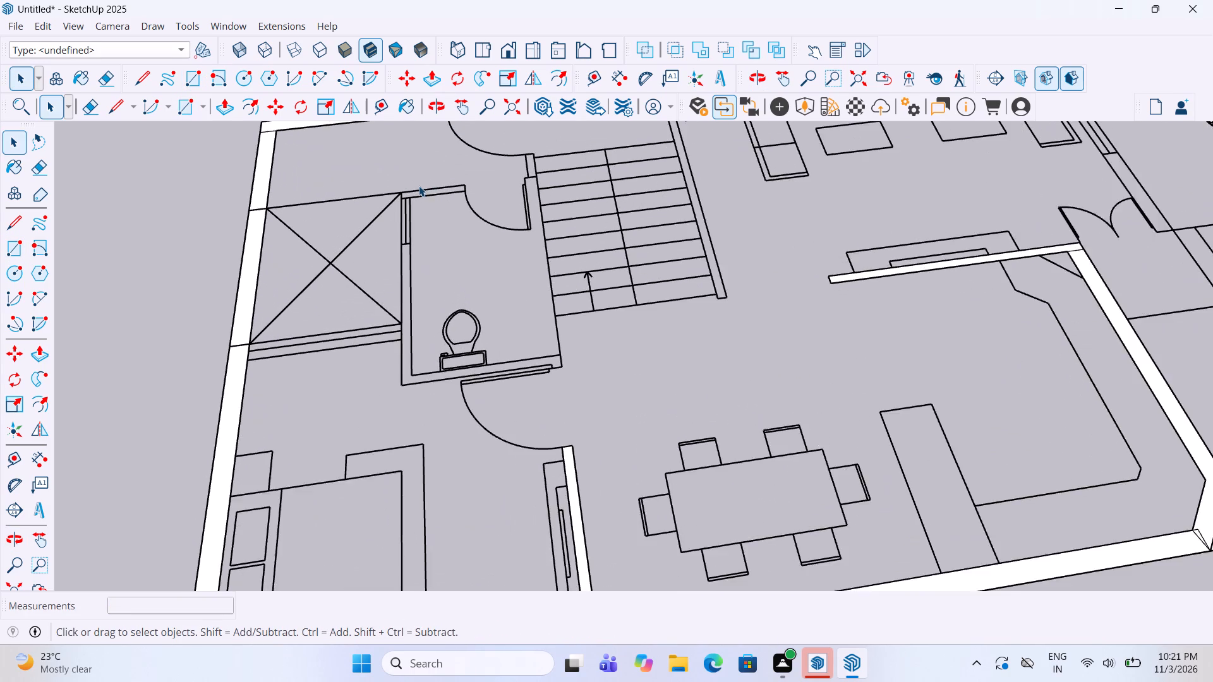
left_click(16, 243)
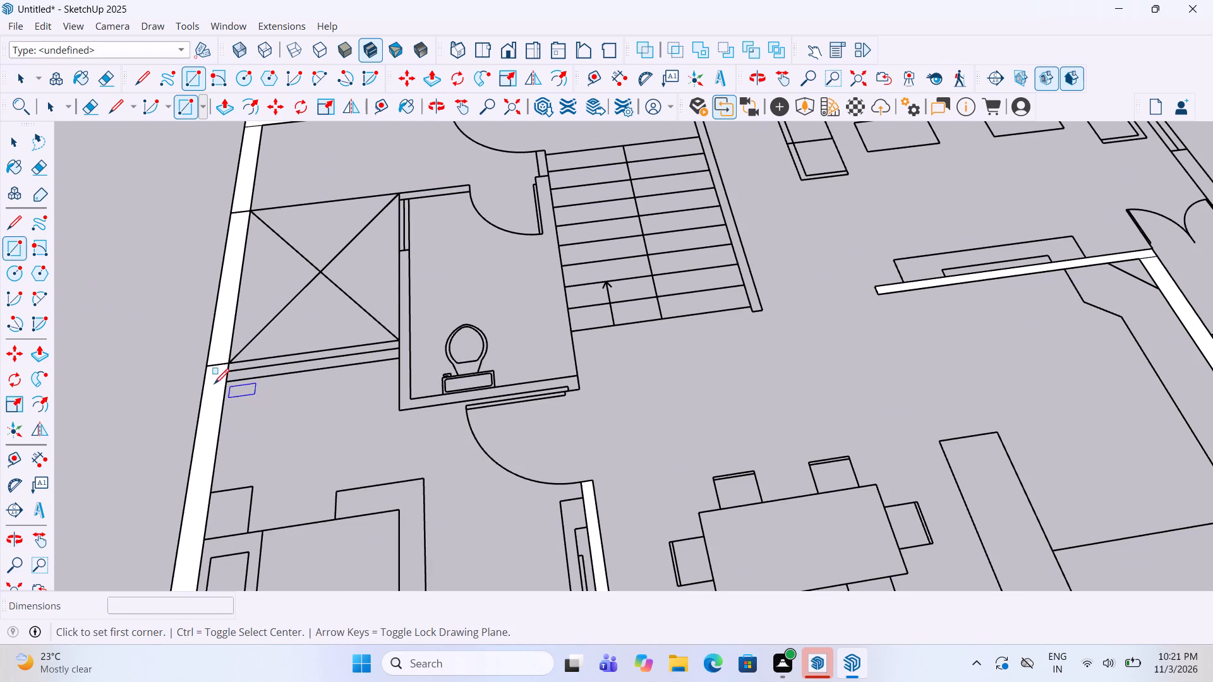
left_click(231, 382)
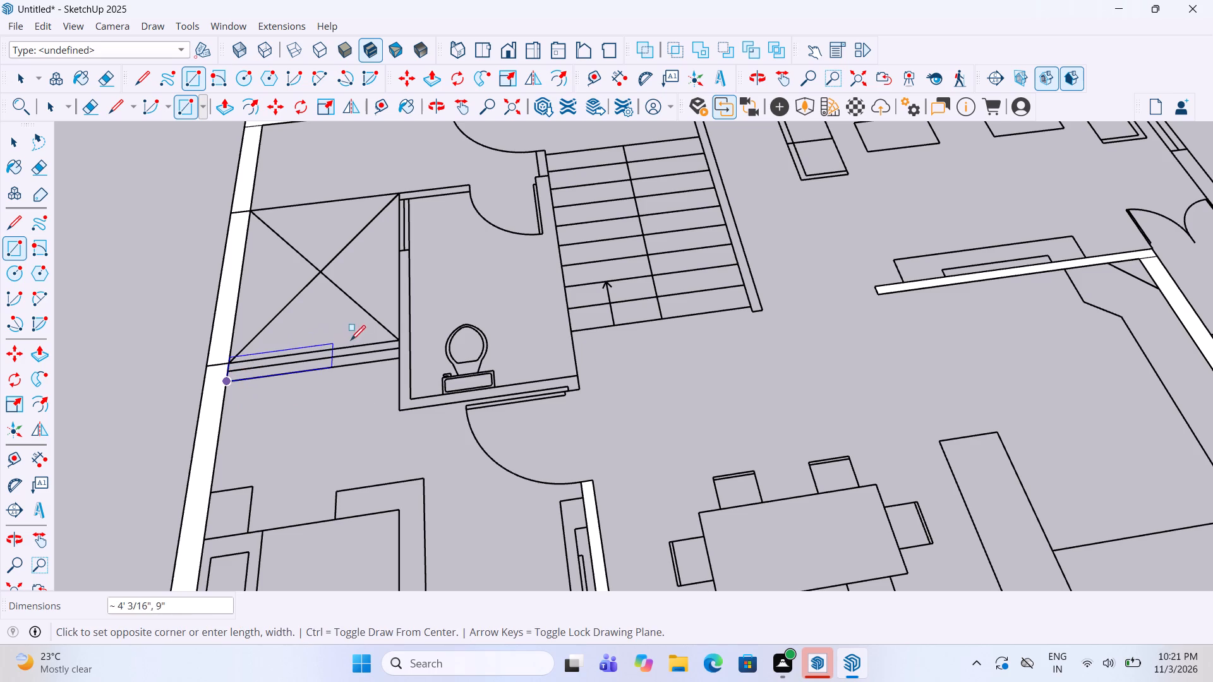
scroll(390, 332, "up", 6)
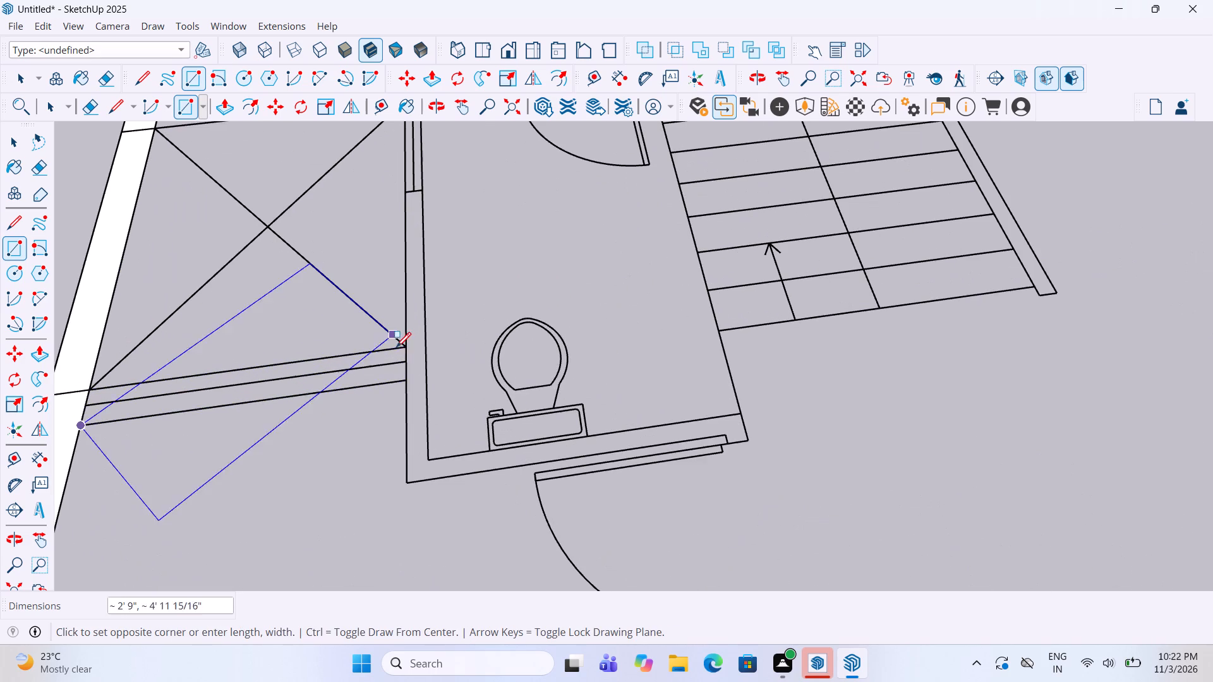
left_click(402, 352)
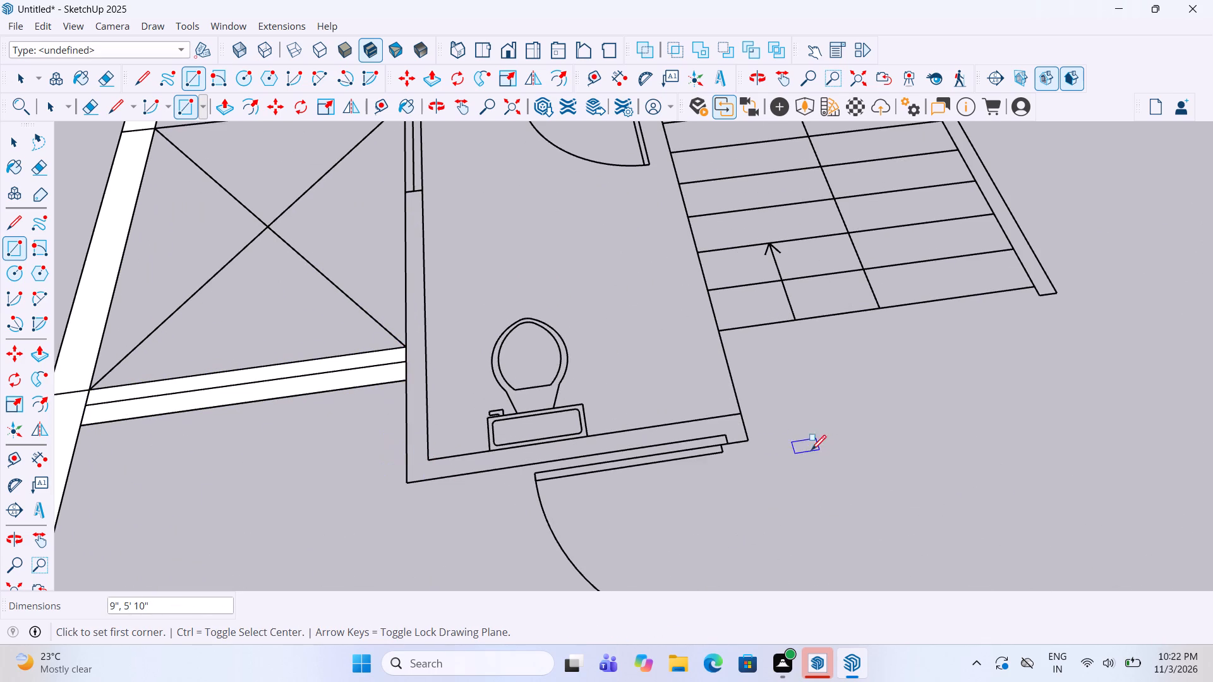
Trace the toilet's wall behind the WC with a rectangle 4 1/2" by about 5' 8", plus small rectangles at its end and corner.
left_click(729, 448)
double_click(747, 416)
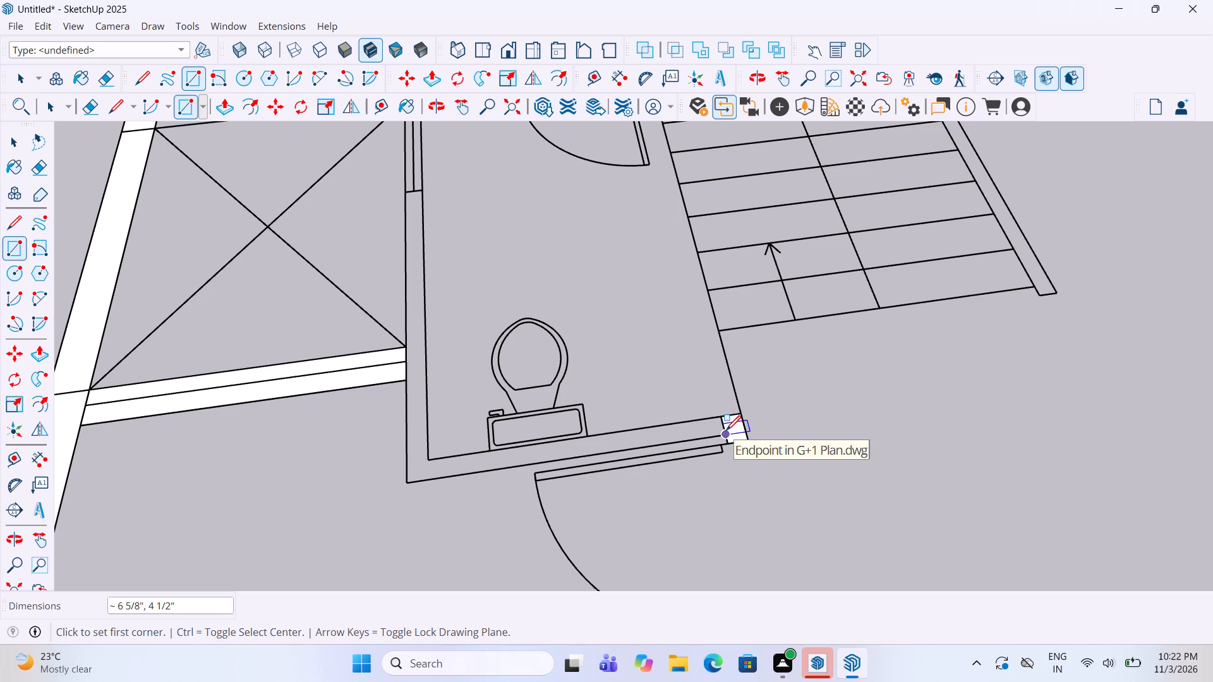
double_click(723, 416)
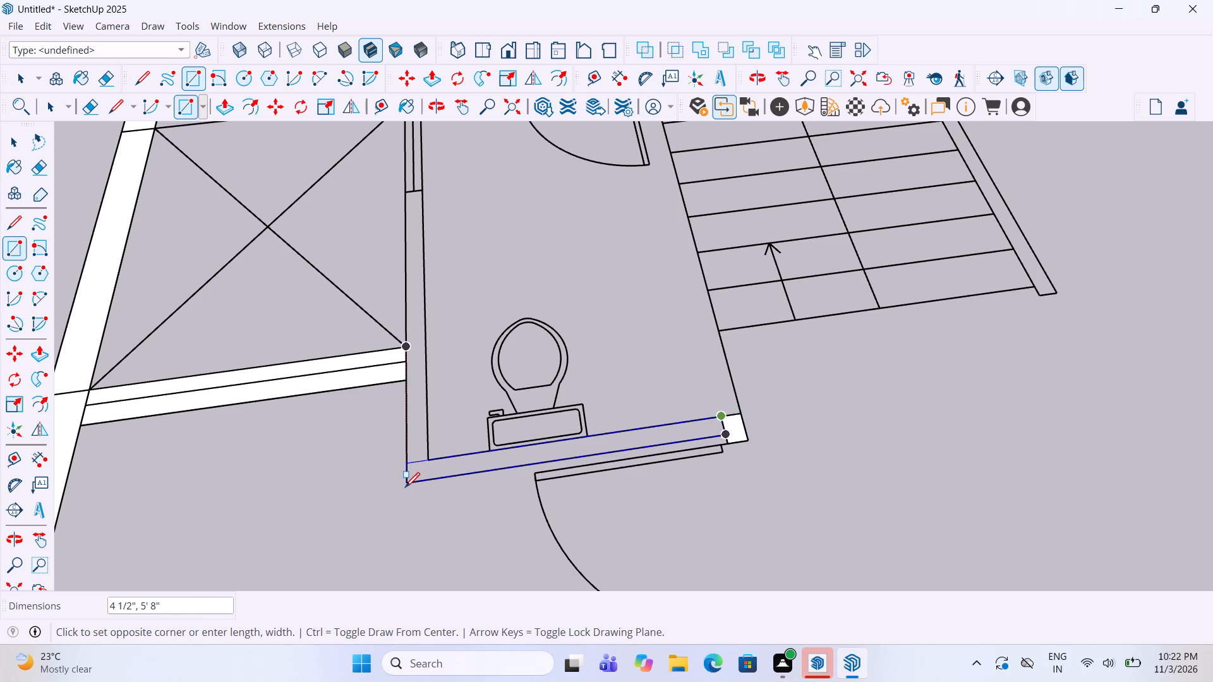
triple_click(405, 484)
double_click(427, 461)
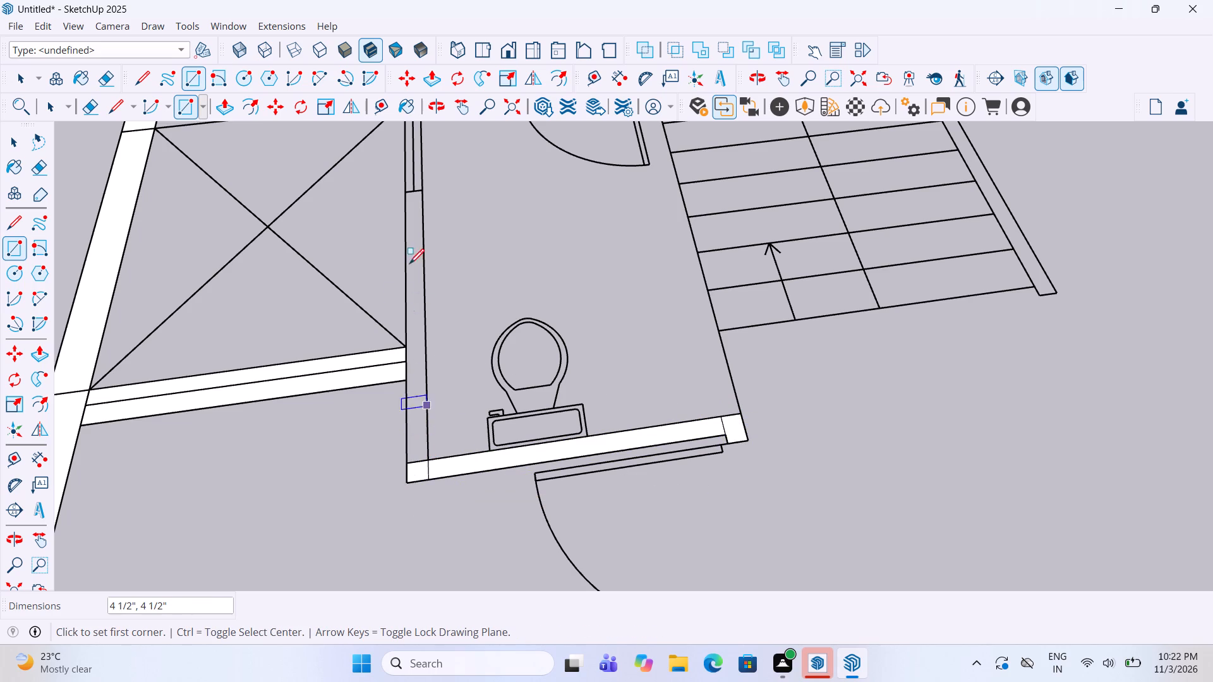
Draw rectangles over the 4 1/2" wall between toilet and shaft: the solid length and the 2' 8" window section.
left_click(404, 200)
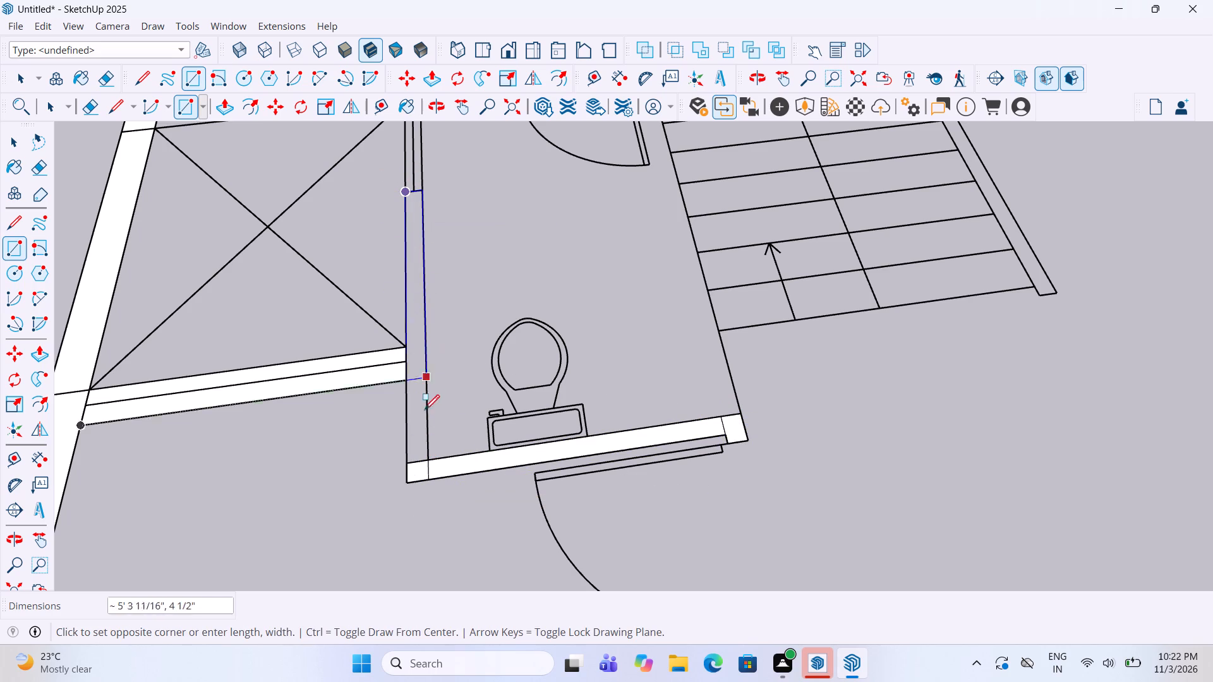
left_click(434, 463)
scroll(440, 531, "down", 4)
scroll(565, 460, "down", 1)
middle_click_drag(549, 452, 531, 439)
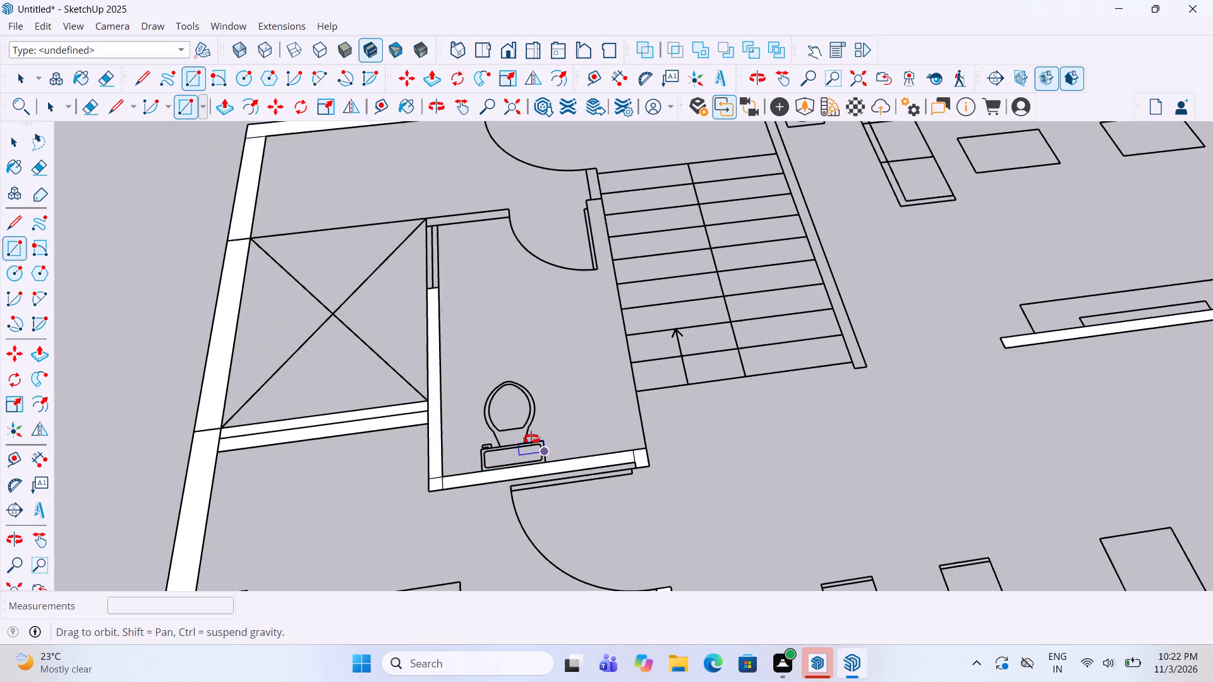
middle_click_drag(531, 439, 519, 431)
scroll(457, 206, "up", 4)
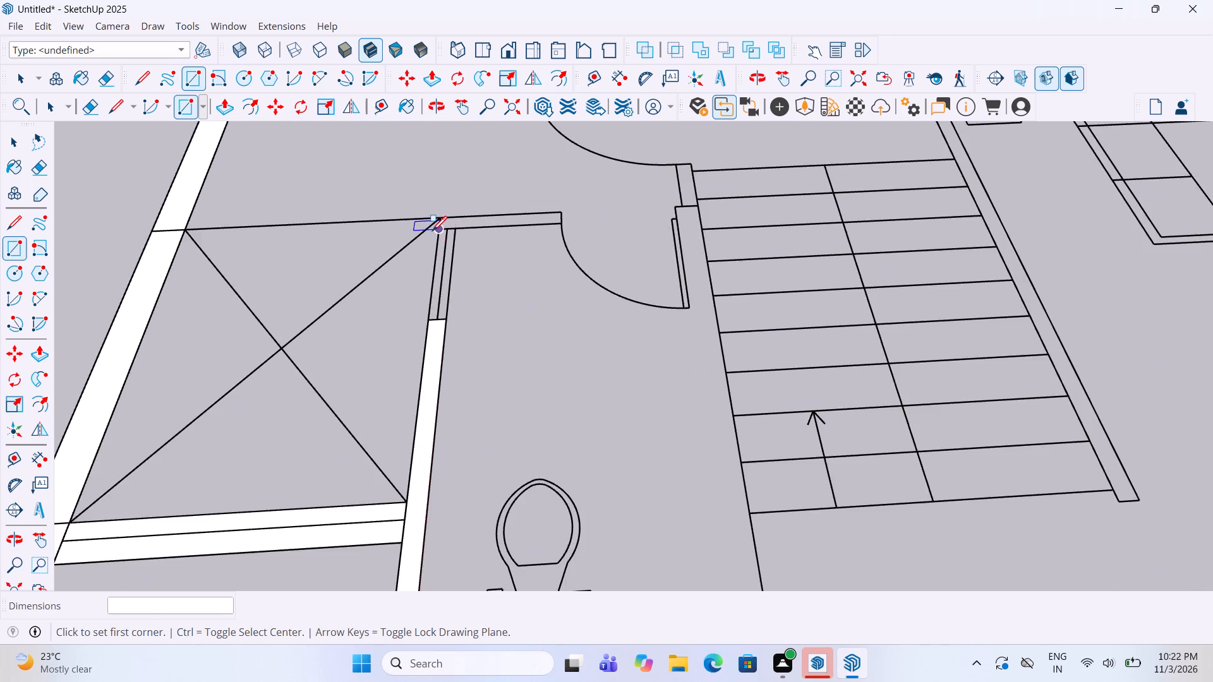
scroll(432, 232, "up", 3)
left_click(428, 352)
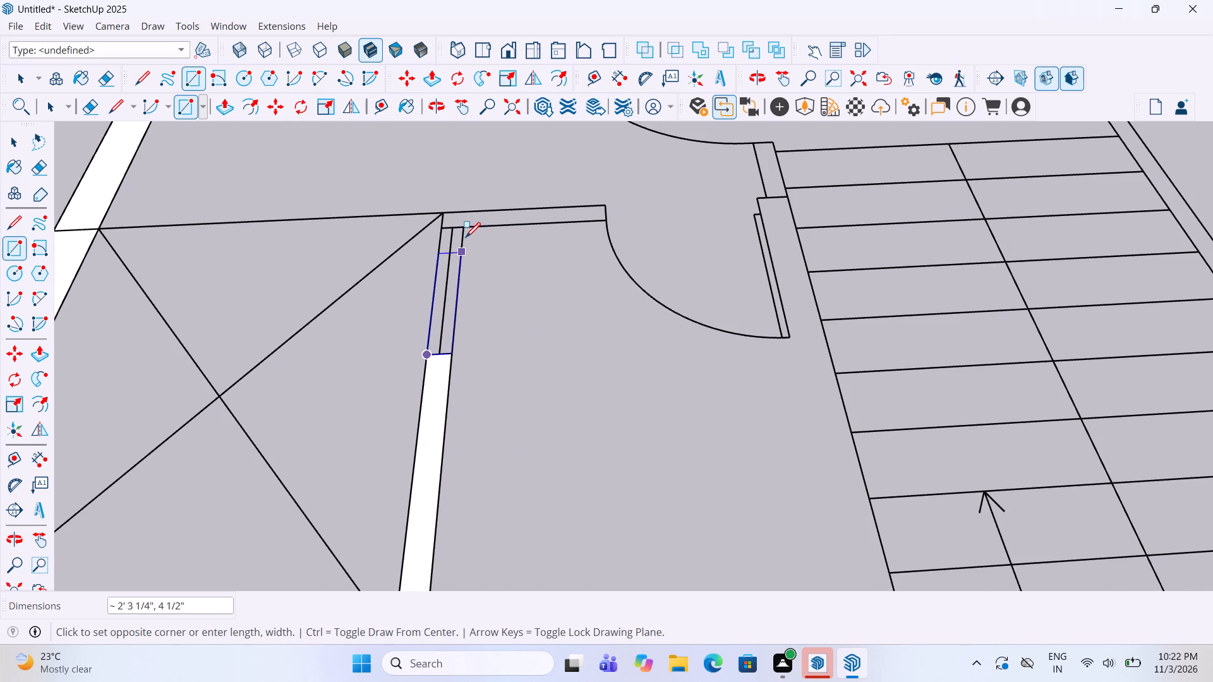
left_click(463, 232)
Draw rectangles over the two short wall sections on either side of the toilet door, up to the staircase.
left_click(440, 212)
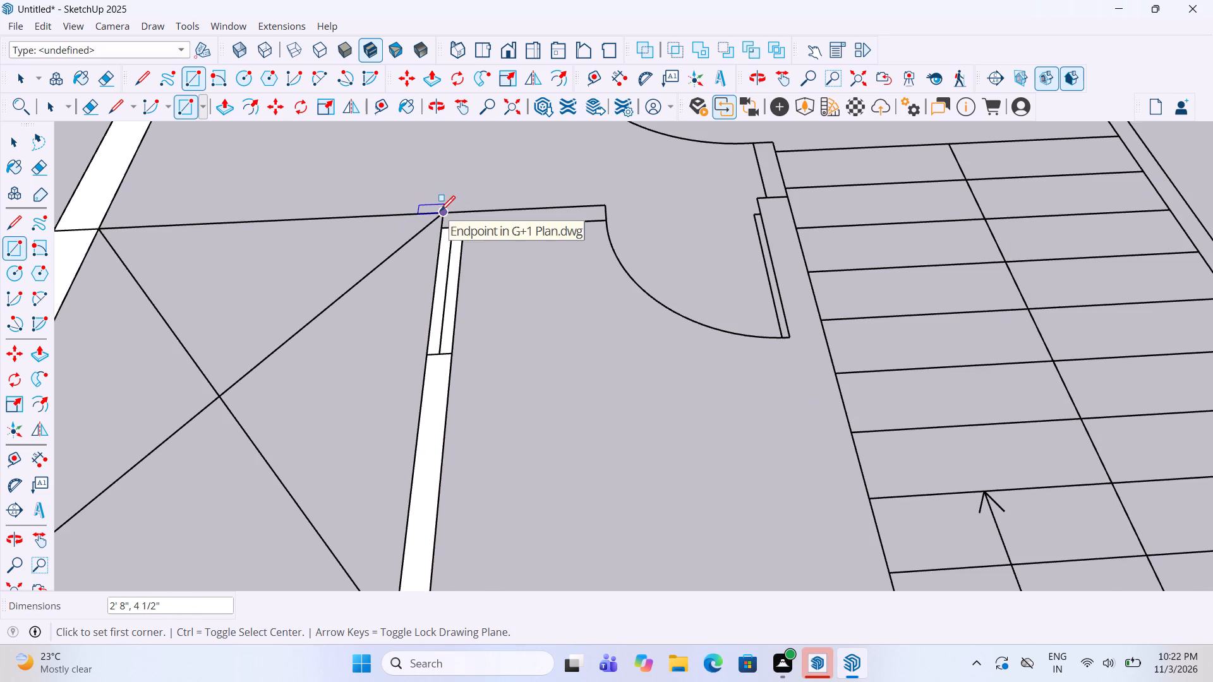
left_click(605, 221)
scroll(449, 293, "down", 4)
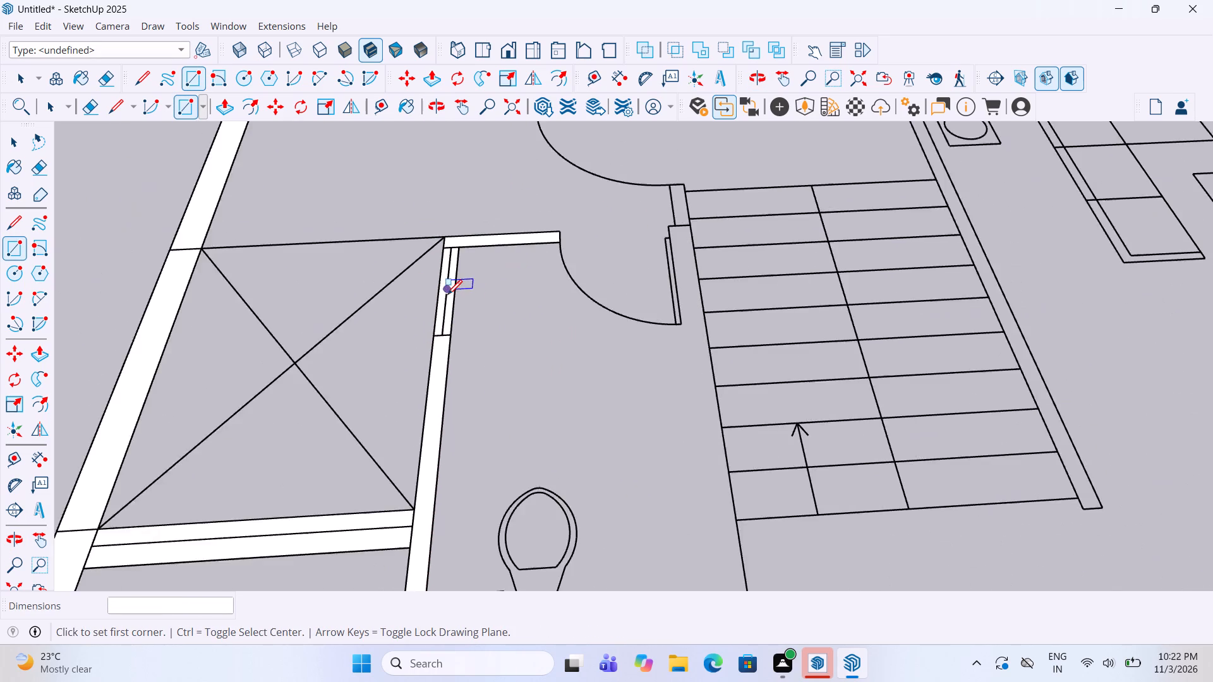
scroll(447, 296, "down", 5)
scroll(589, 217, "up", 4)
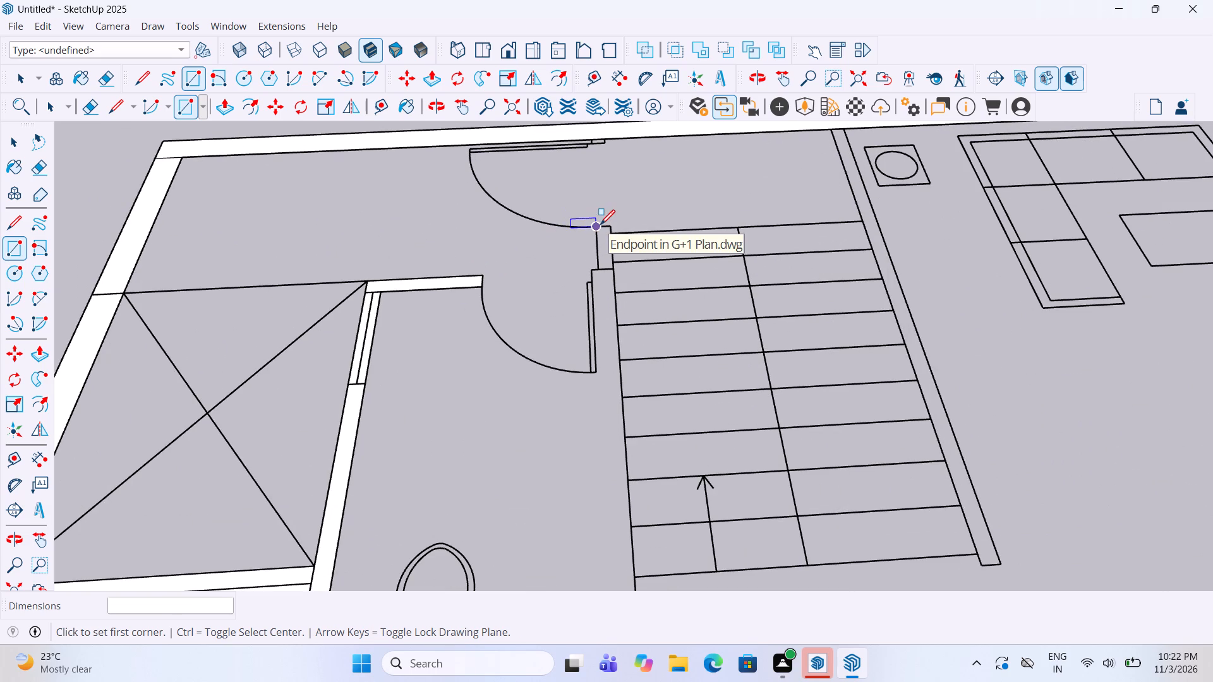
left_click(600, 226)
triple_click(613, 272)
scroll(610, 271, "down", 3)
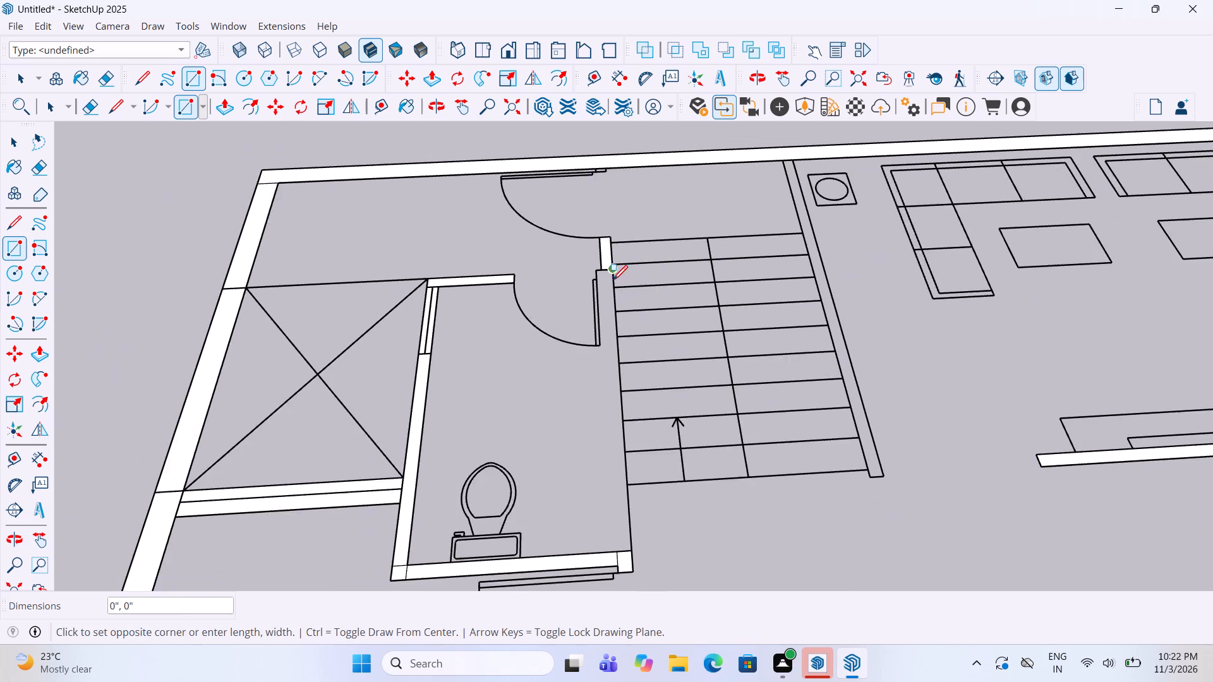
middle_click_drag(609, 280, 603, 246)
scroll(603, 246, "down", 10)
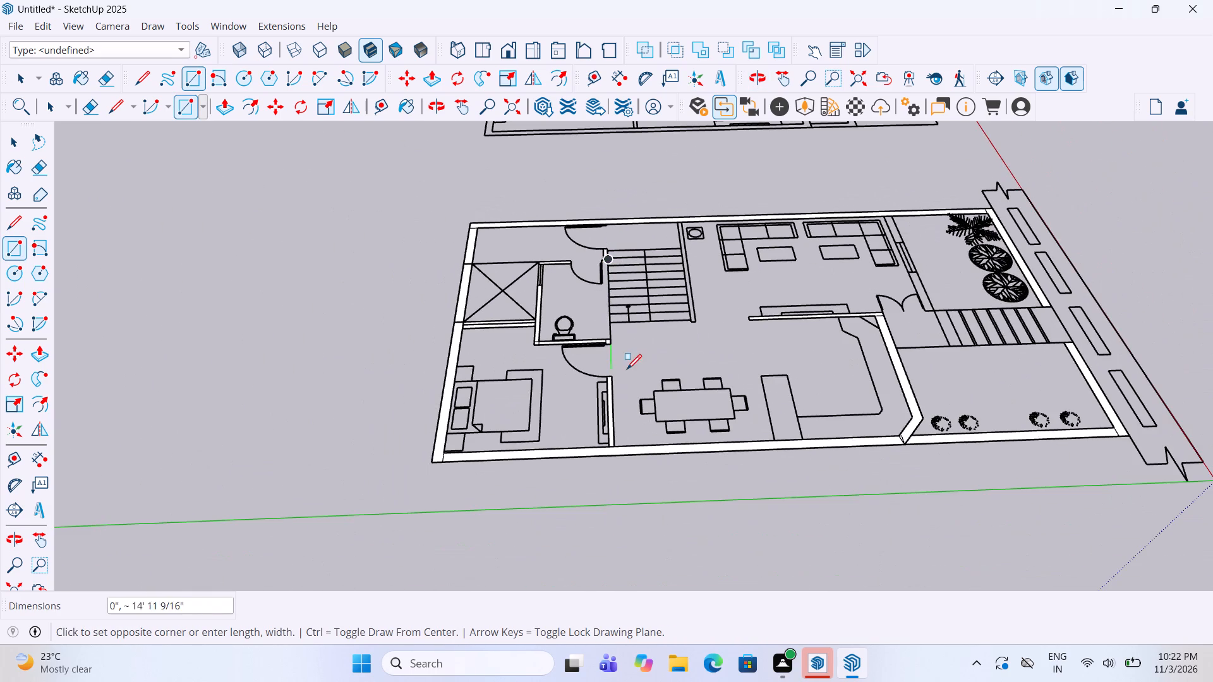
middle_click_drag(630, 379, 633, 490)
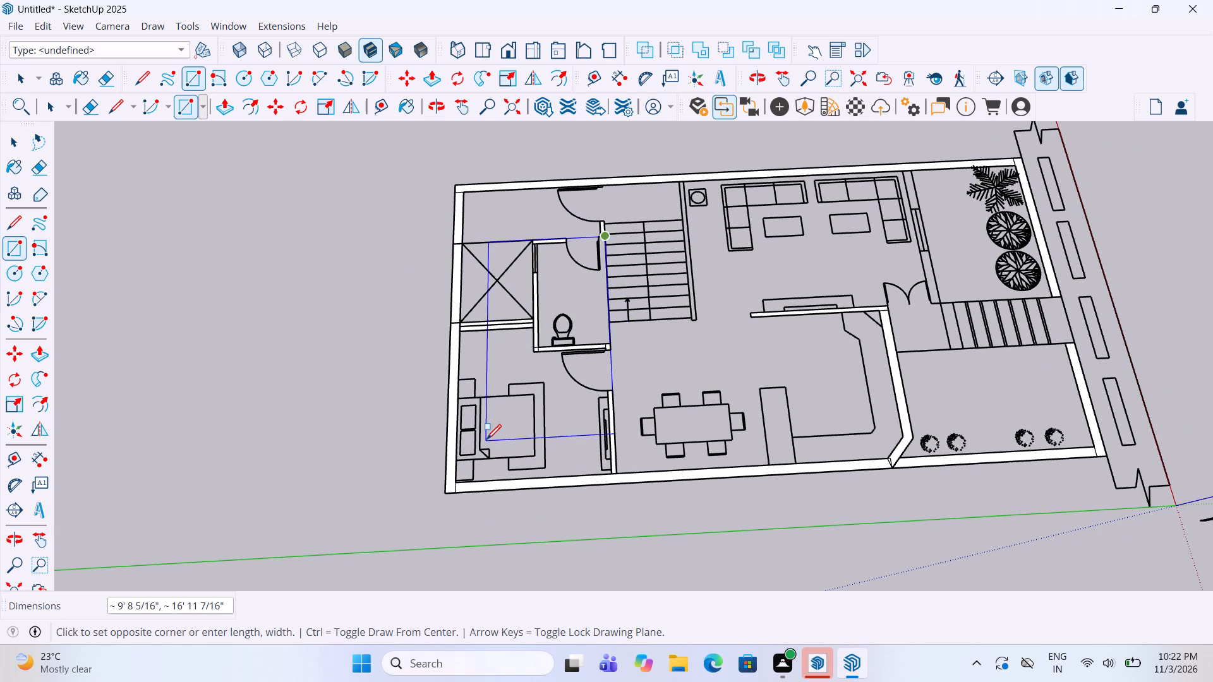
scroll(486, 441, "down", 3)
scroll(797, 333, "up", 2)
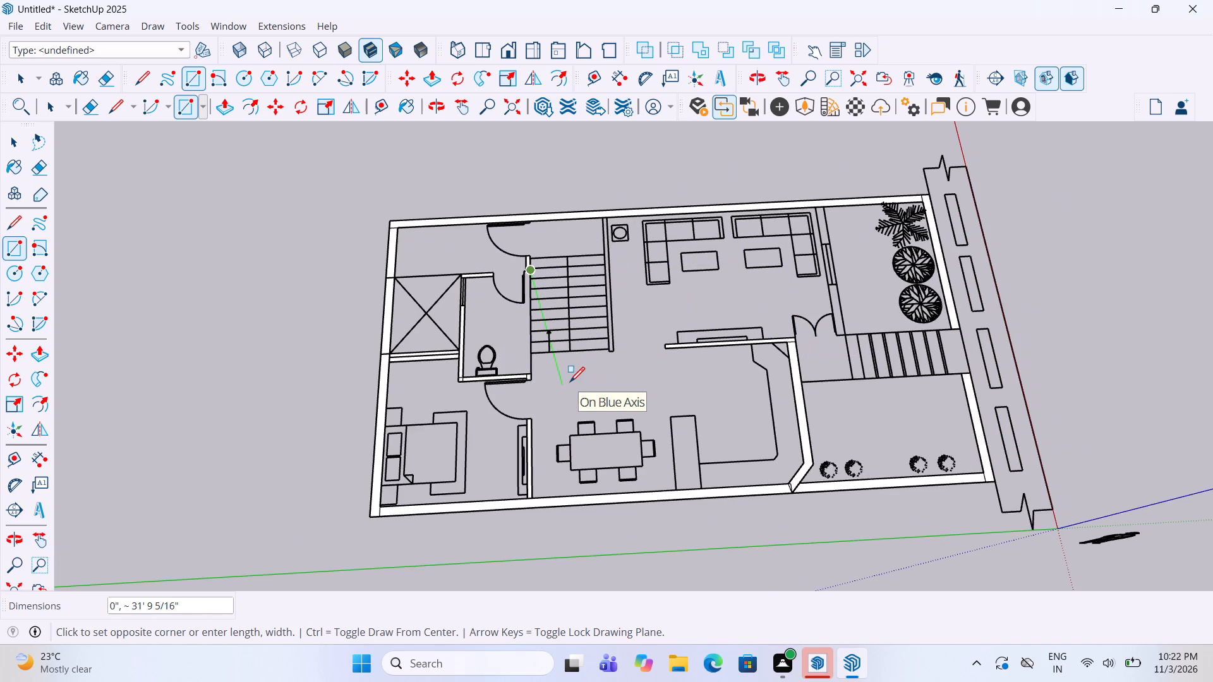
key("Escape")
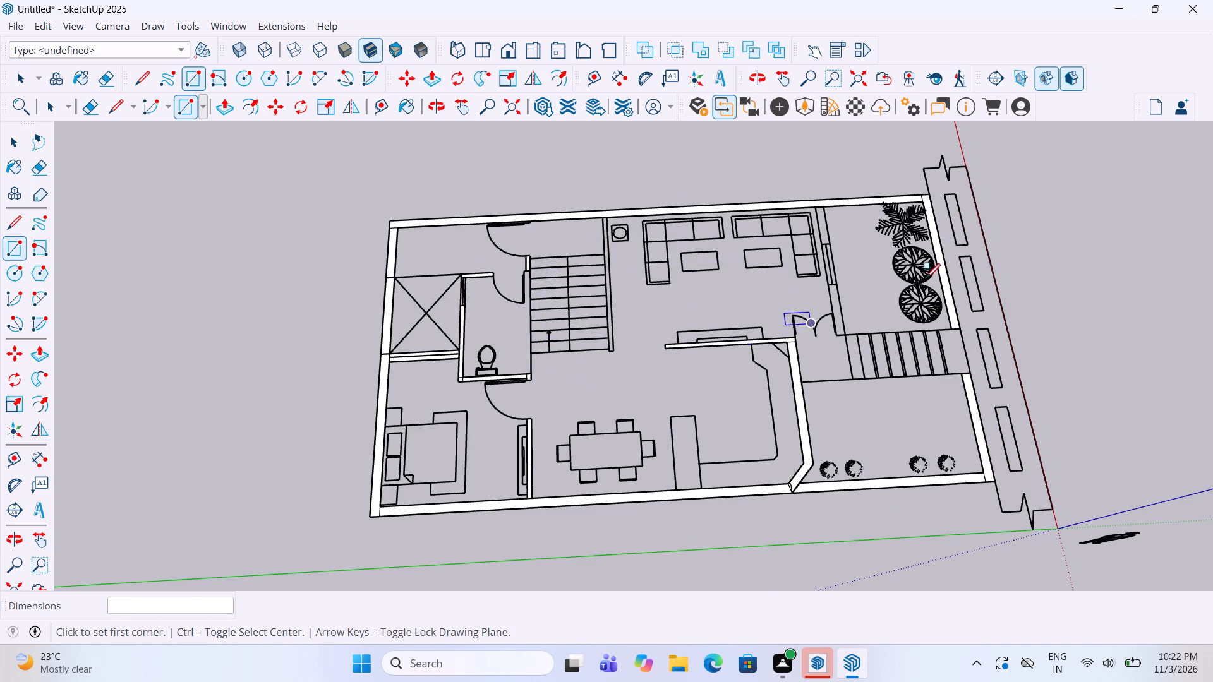
Draw a rectangle over the long wall between the staircase and the living room.
scroll(955, 220, "up", 2)
middle_click_drag(930, 212, 908, 212)
scroll(495, 227, "up", 1)
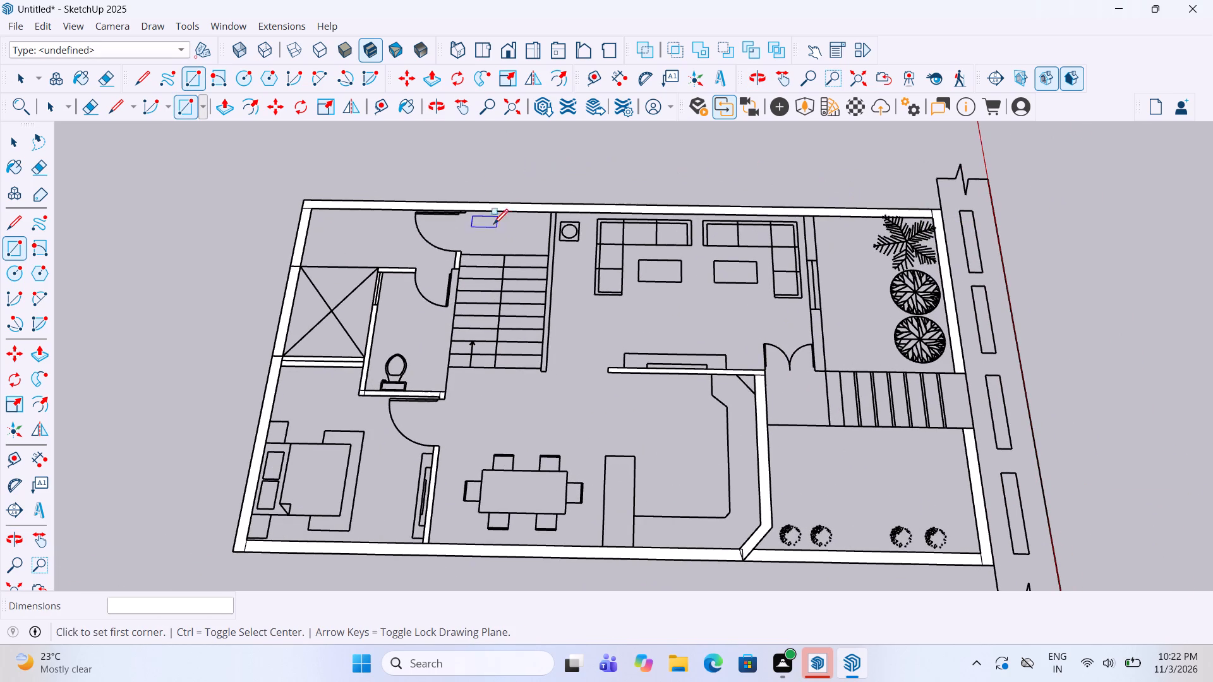
scroll(493, 225, "up", 3)
triple_click(577, 453)
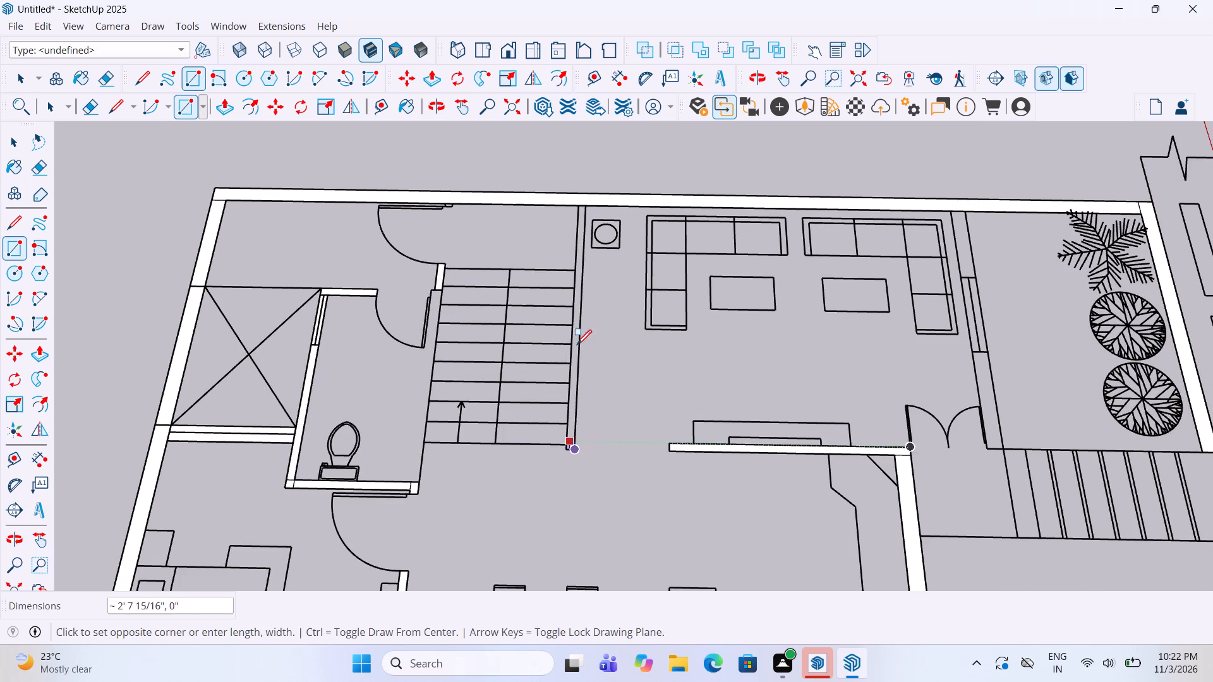
left_click(576, 205)
scroll(441, 360, "down", 4)
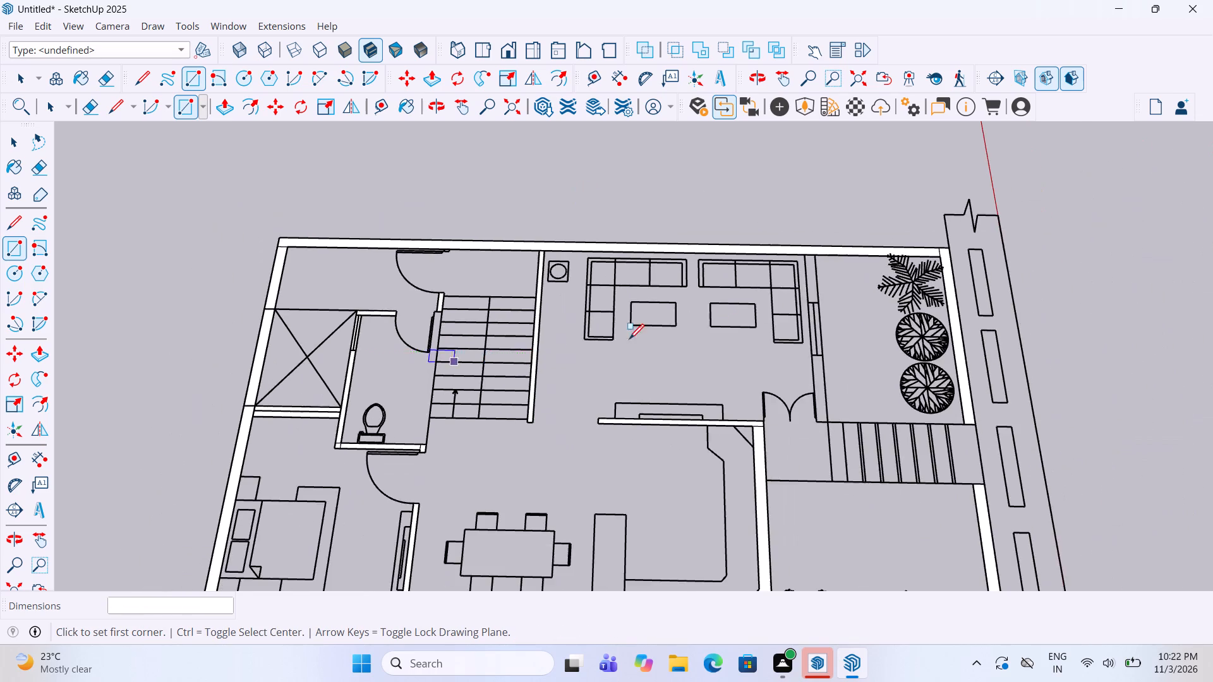
Trace the 9" wall between living room and garden with rectangles about 3' 10 1/16", 4' (window) and 4' 9 7/16" long.
scroll(896, 270, "up", 3)
left_click(773, 248)
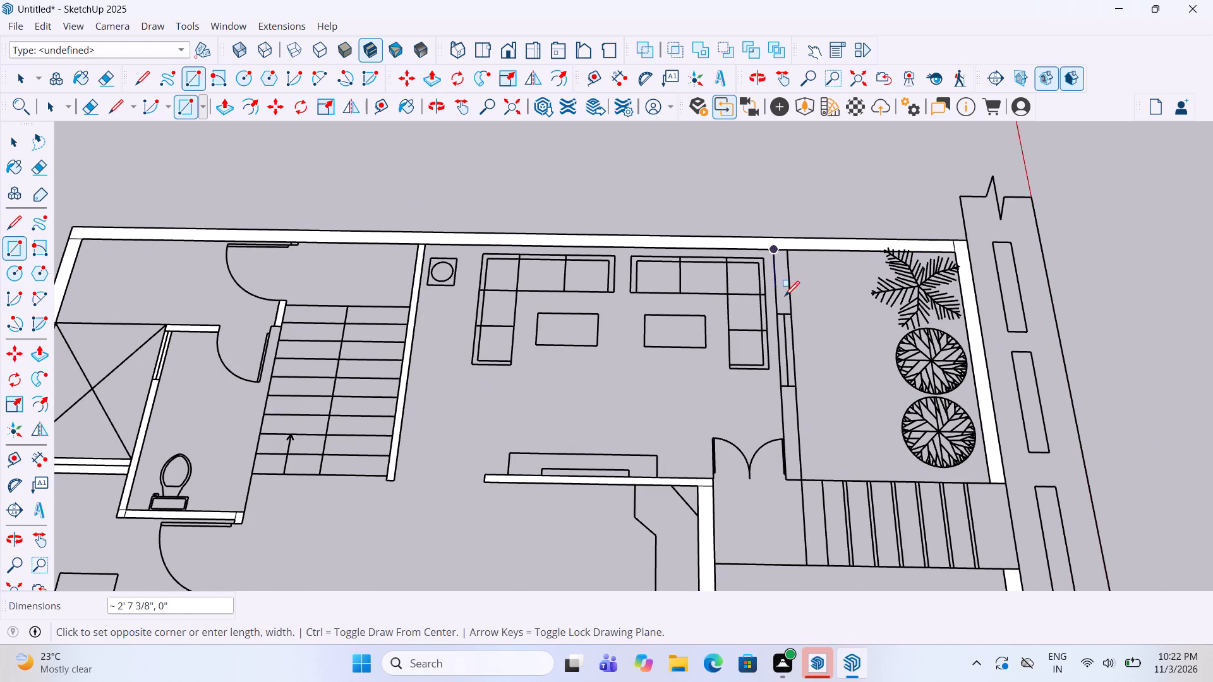
left_click(788, 313)
double_click(776, 316)
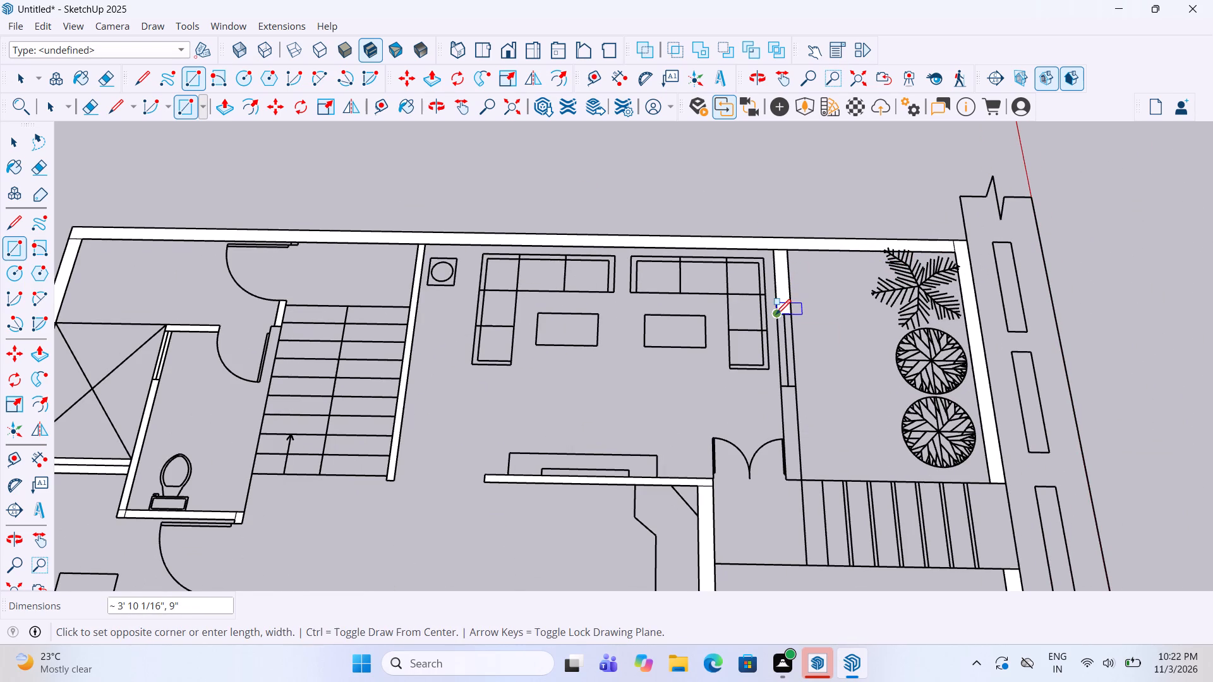
double_click(797, 391)
left_click(801, 482)
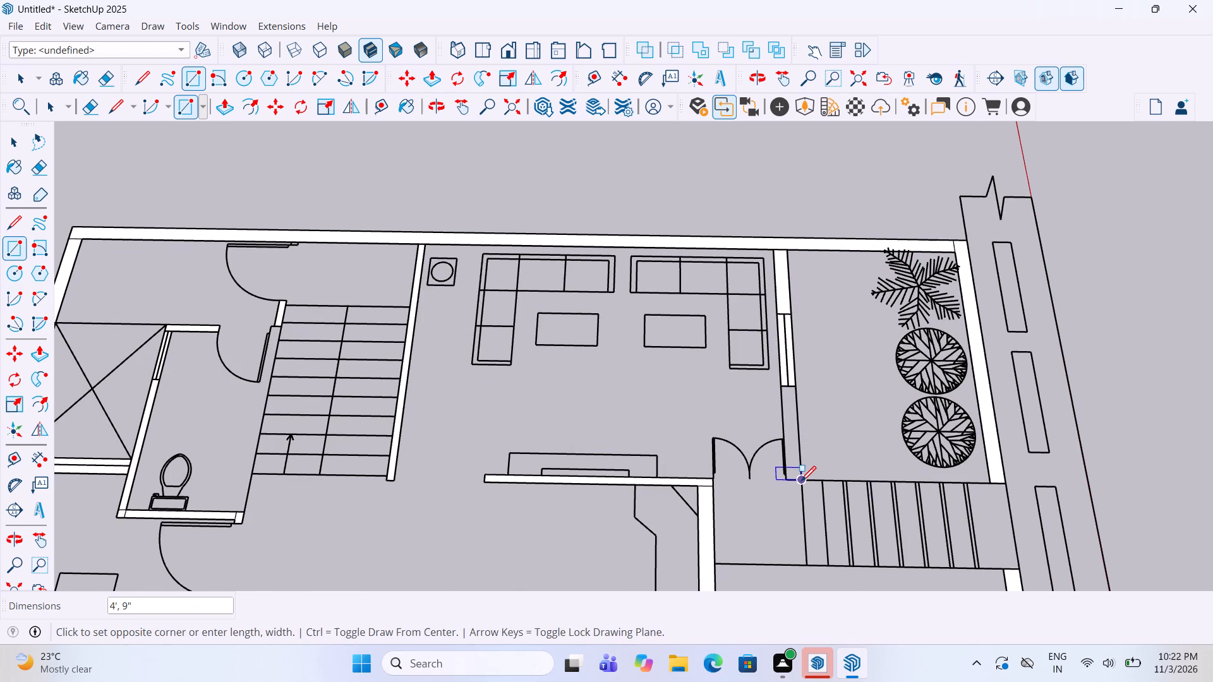
left_click(777, 390)
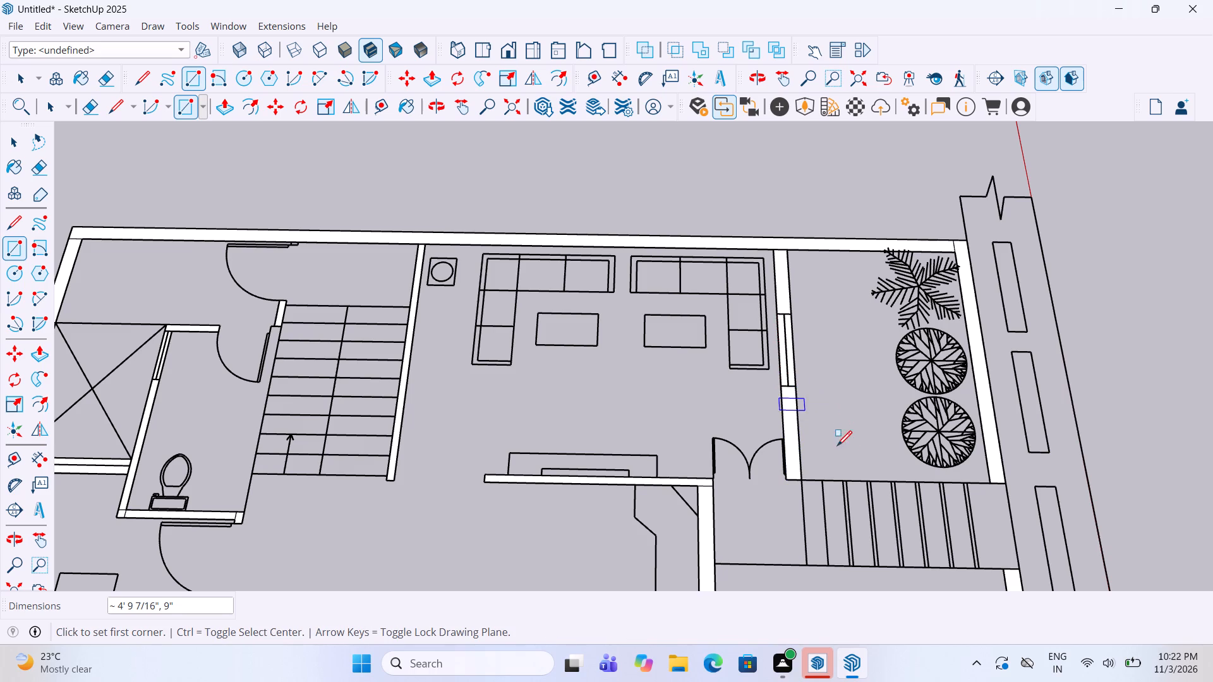
Draw a rectangle about 1' 1/16" by 3' 3 1/2" over the first tread of the staircase's arrow-marked flight.
scroll(843, 488, "up", 2)
scroll(610, 409, "down", 7)
middle_click_drag(711, 462, 722, 391)
scroll(715, 376, "down", 5)
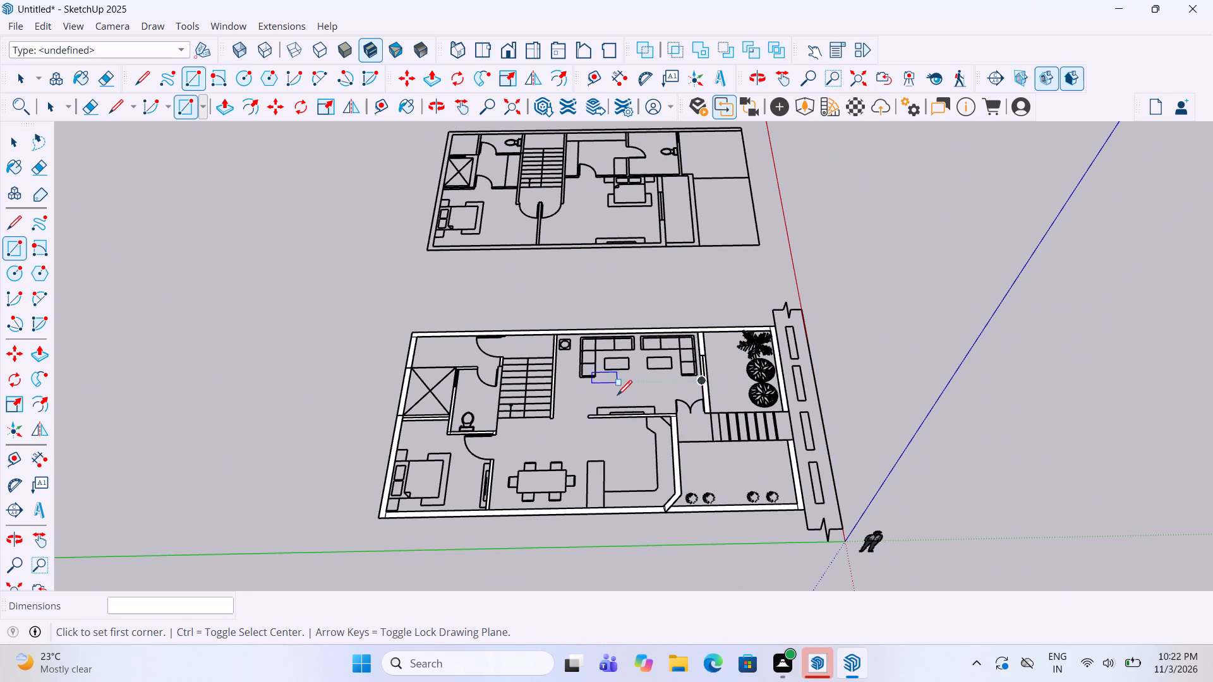
scroll(514, 356, "up", 4)
scroll(500, 476, "up", 12)
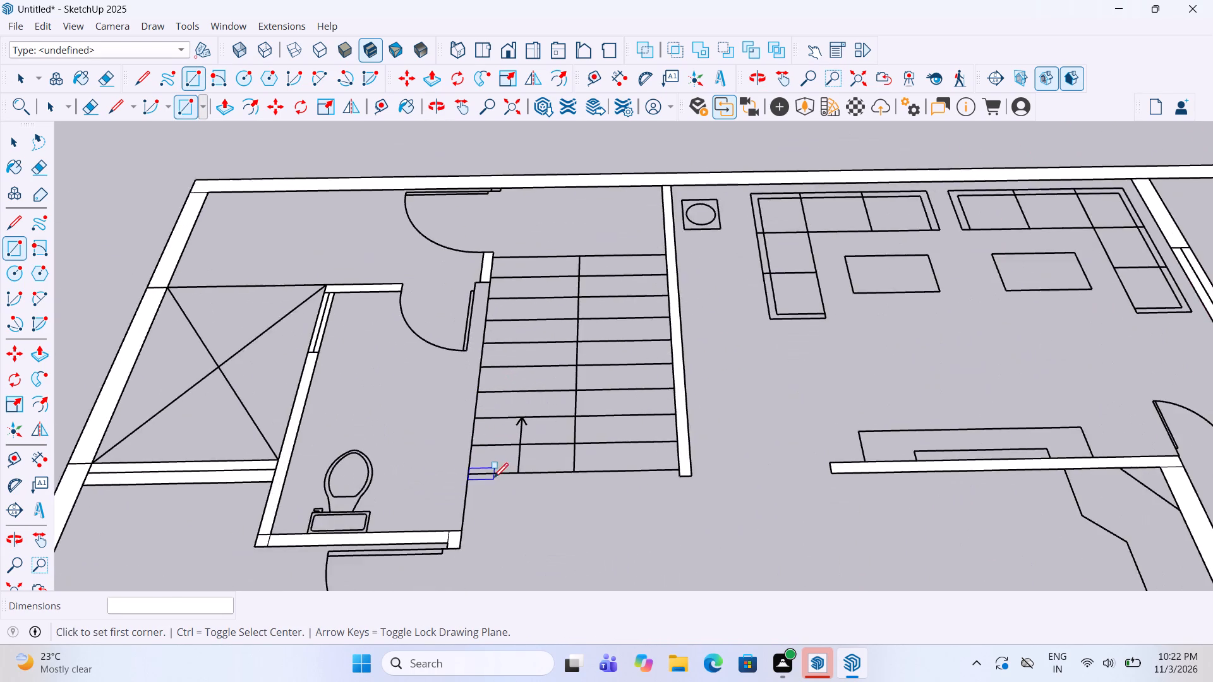
scroll(493, 479, "up", 1)
left_click(464, 468)
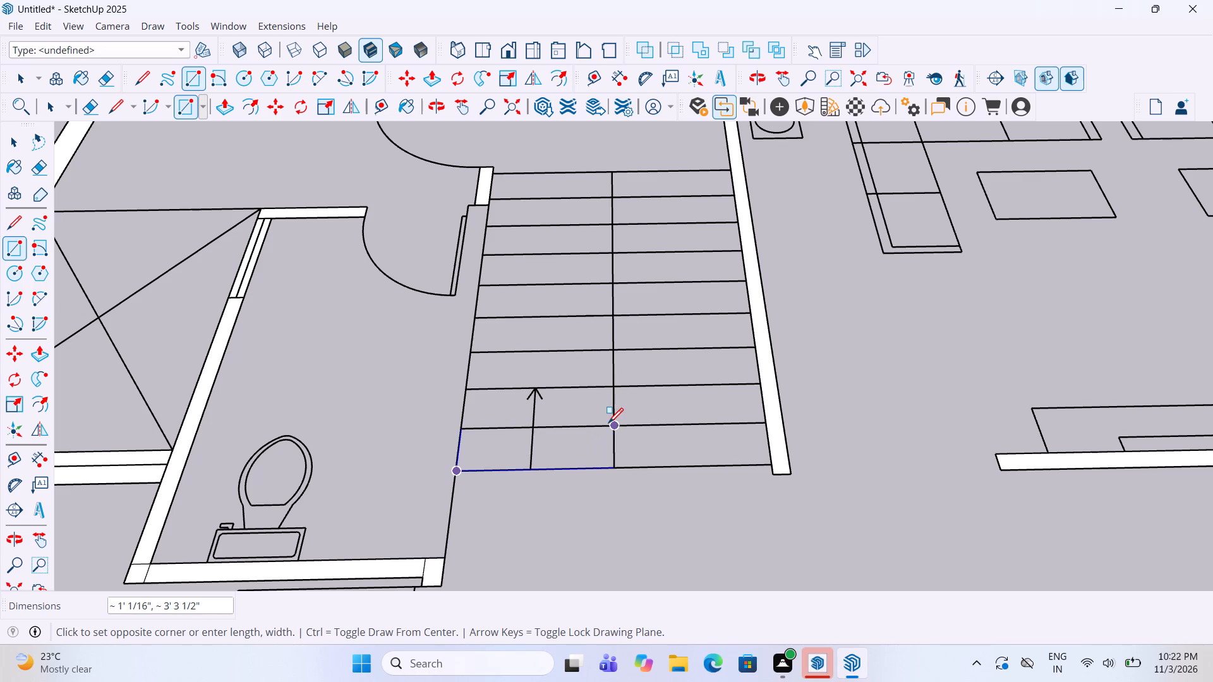
left_click(608, 424)
key("Escape")
middle_click_drag(615, 391, 605, 390)
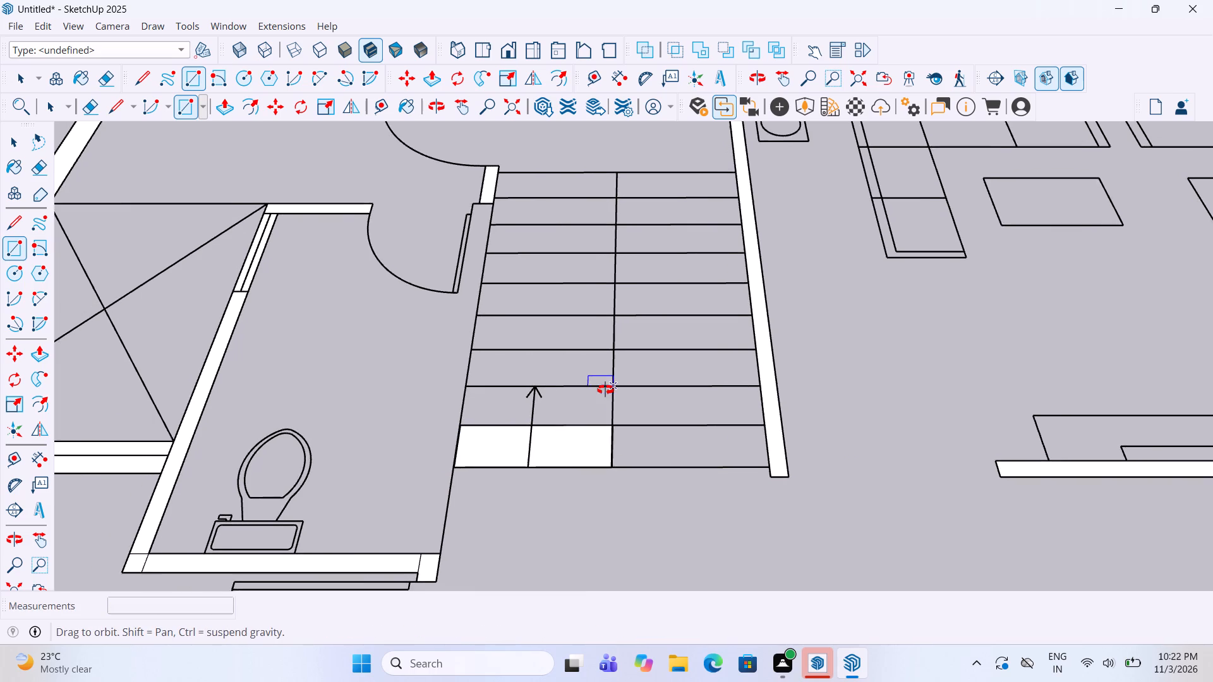
Draw a rectangle over the partition wall between the two bedrooms of the first-floor plan, up to its end between the two doors.
middle_click_drag(605, 390, 605, 429)
scroll(545, 477, "down", 10)
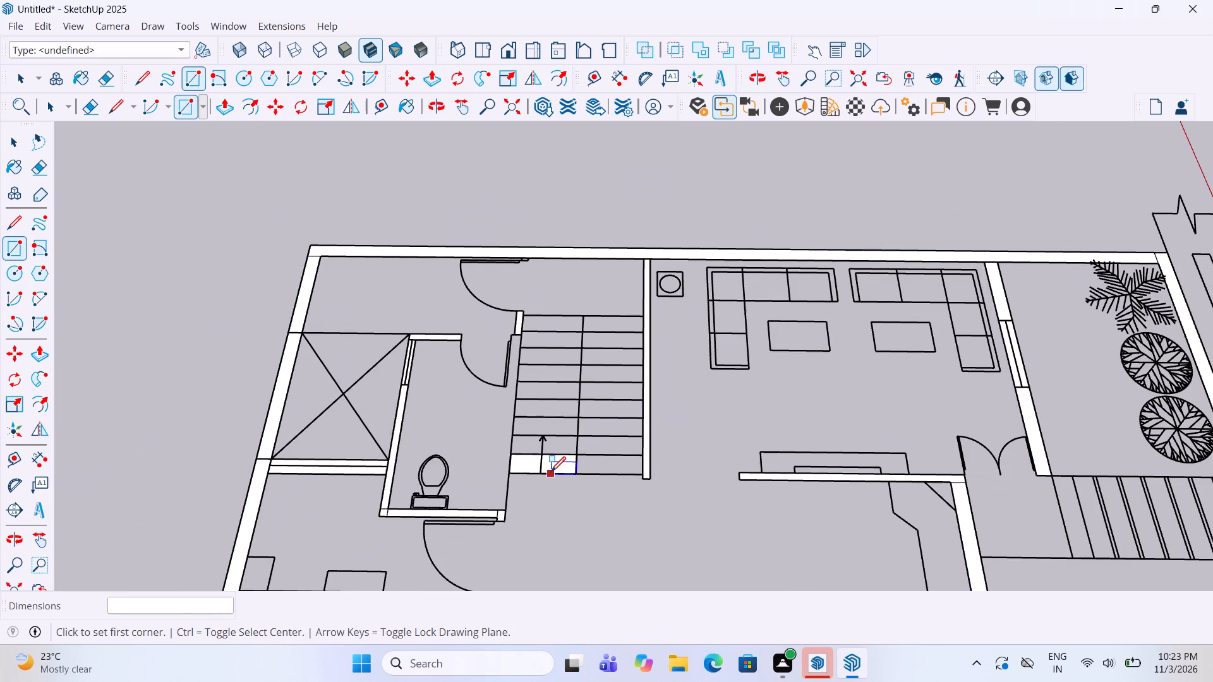
scroll(554, 473, "down", 10)
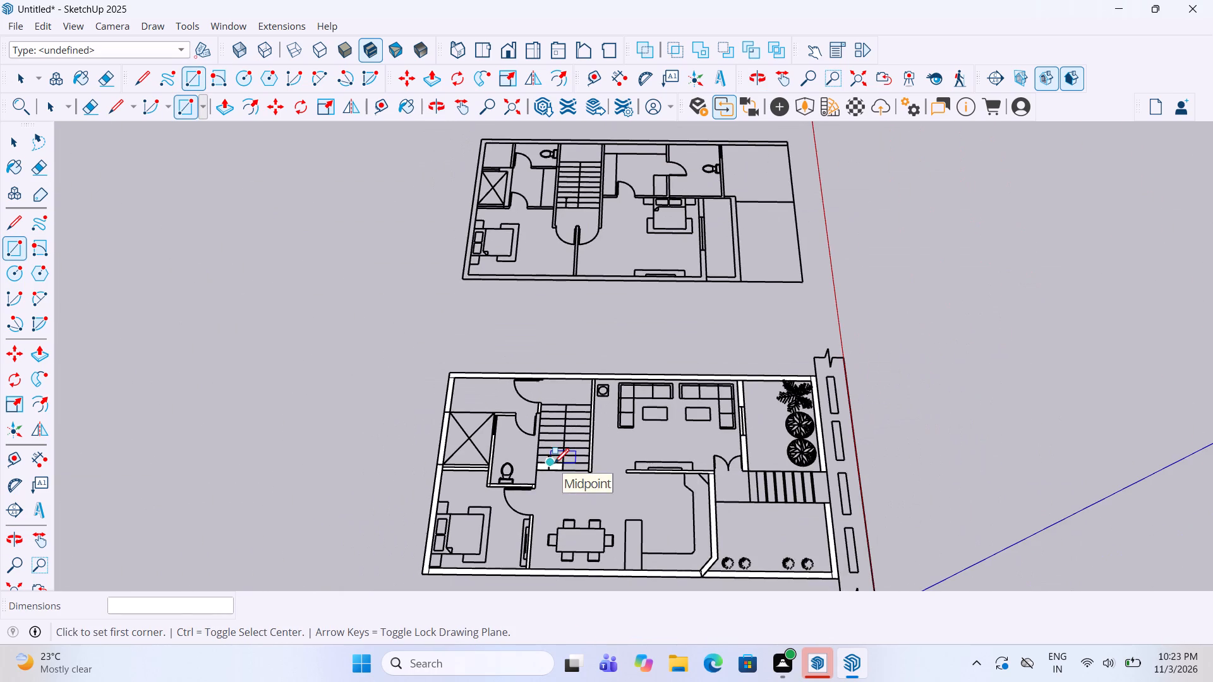
middle_click(550, 462)
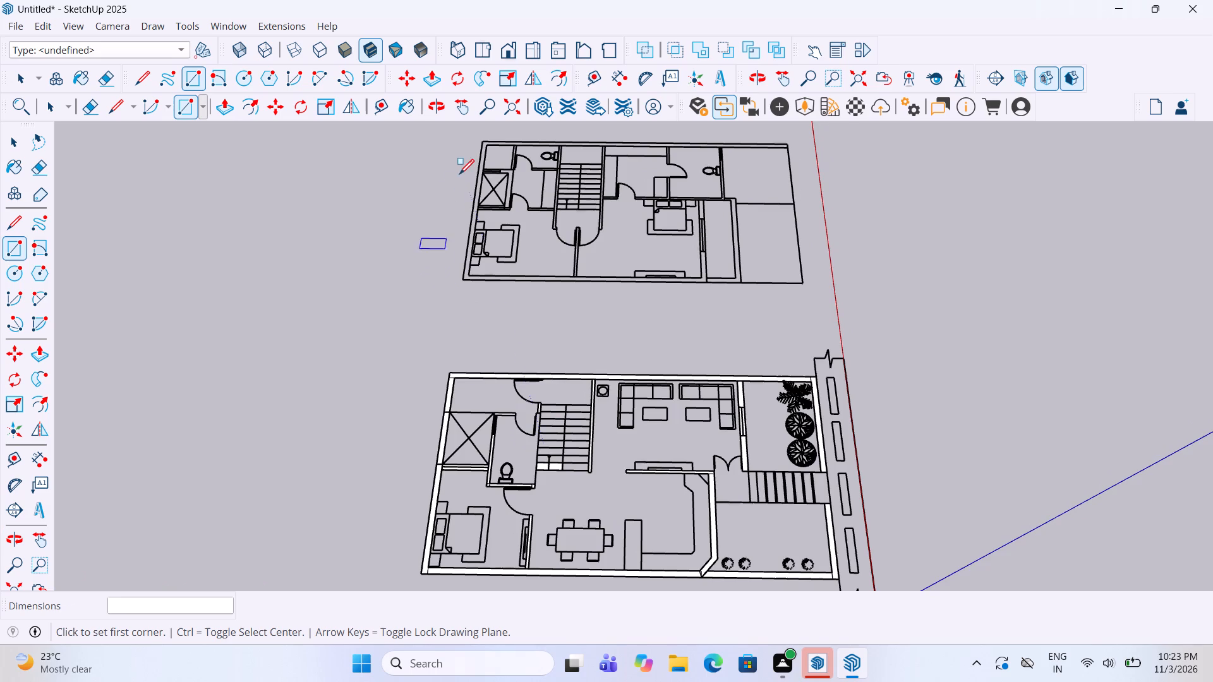
scroll(482, 167, "up", 6)
scroll(603, 264, "up", 8)
scroll(651, 341, "up", 4)
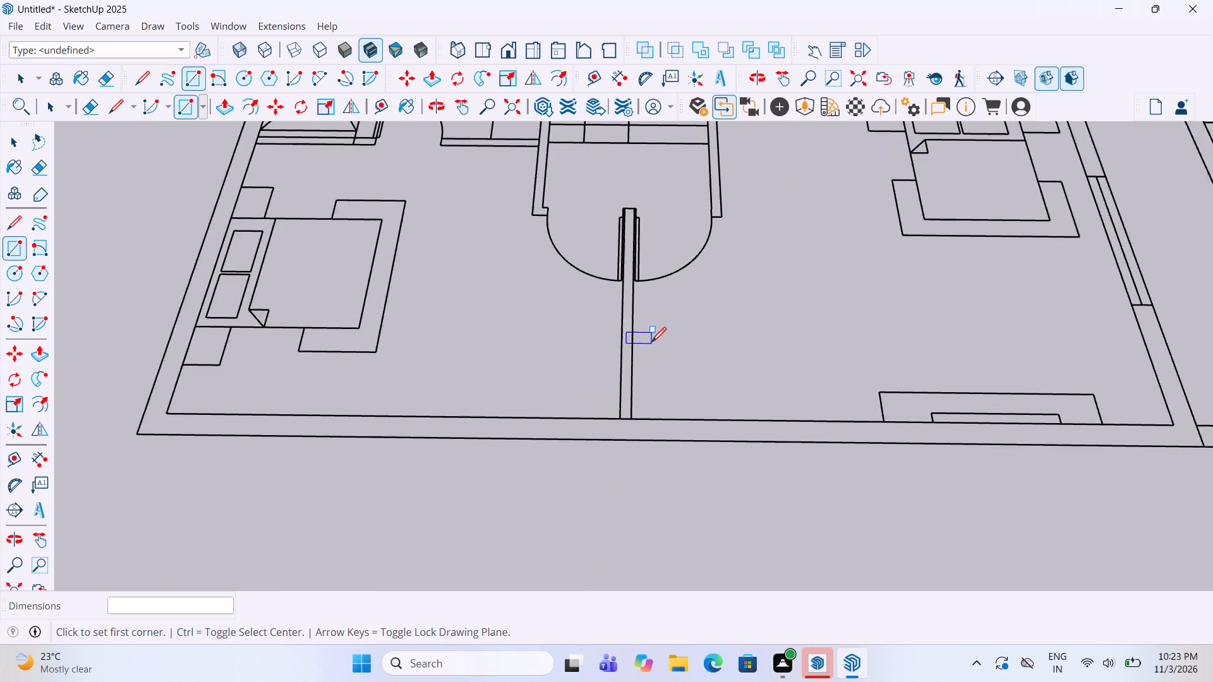
left_click(615, 422)
scroll(639, 191, "up", 3)
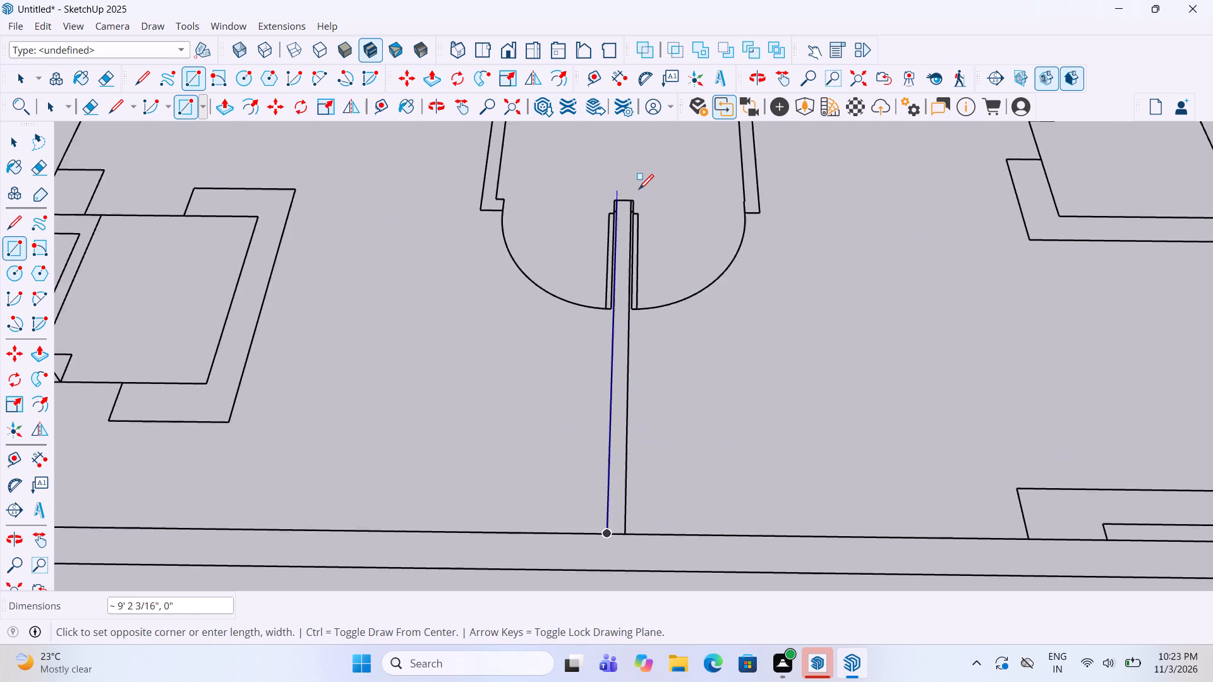
scroll(639, 191, "up", 8)
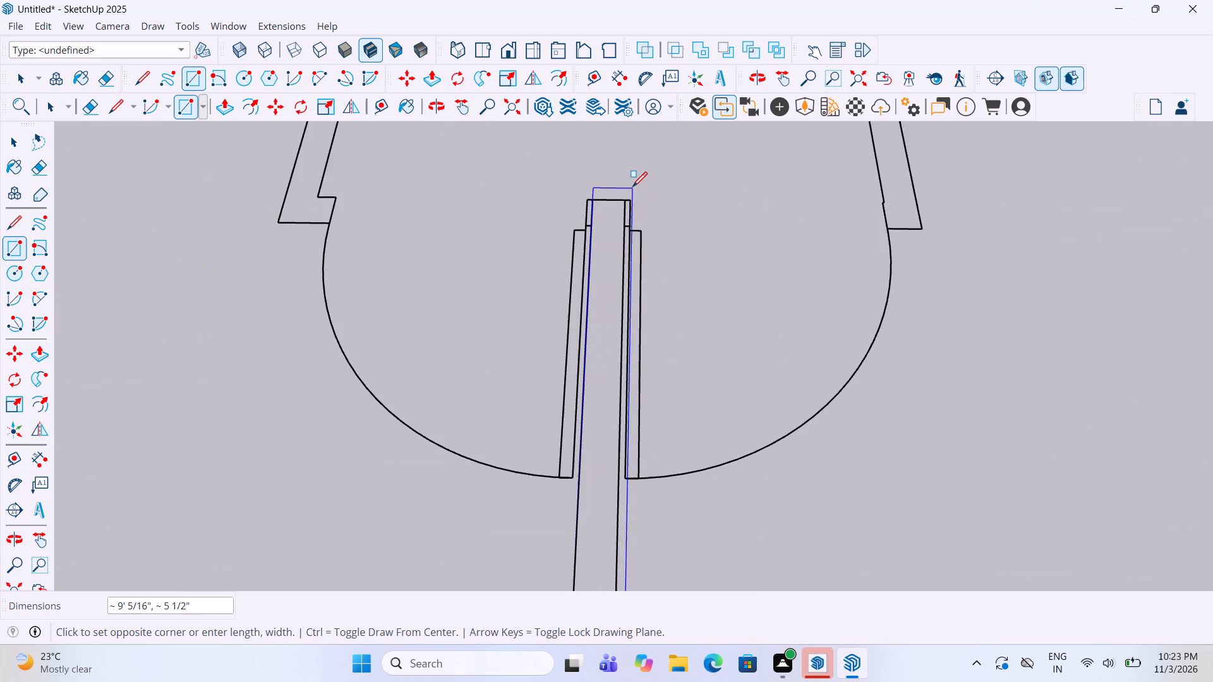
left_click(626, 198)
Draw a rectangle about 5' 5 3/16" by 9" over the bedroom-balcony wall section between the window and the outer wall.
scroll(626, 198, "down", 13)
scroll(541, 260, "down", 5)
middle_click_drag(906, 272, 911, 298)
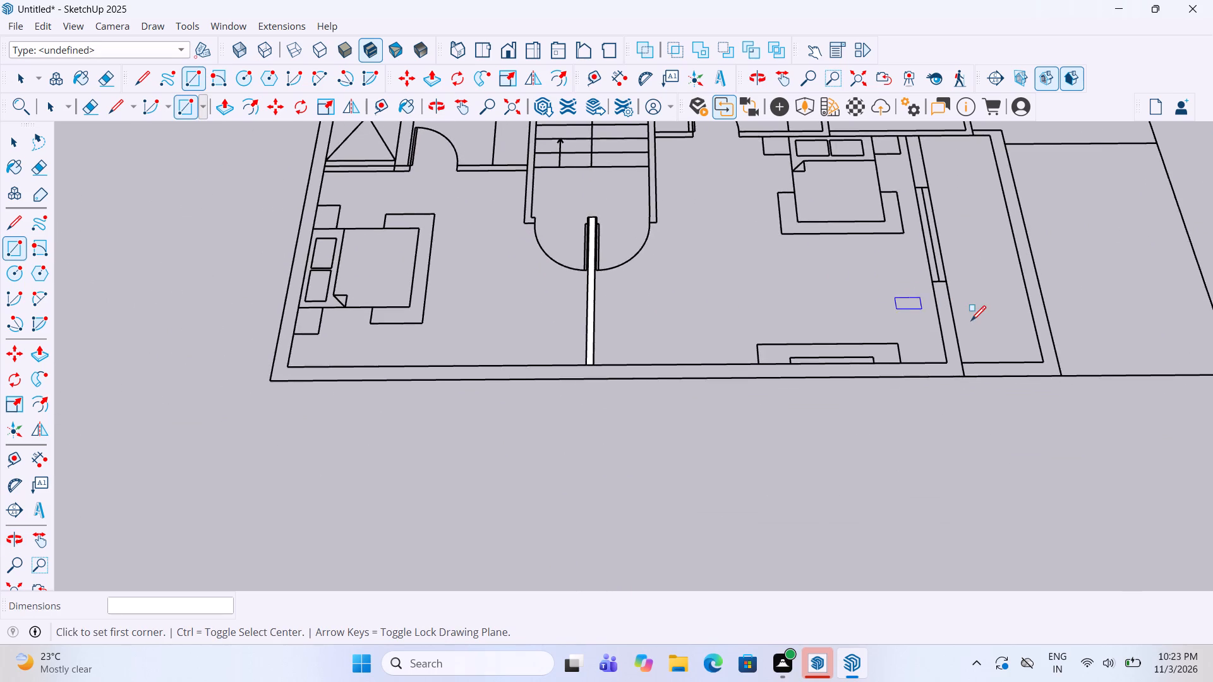
scroll(972, 322, "up", 3)
left_click(920, 269)
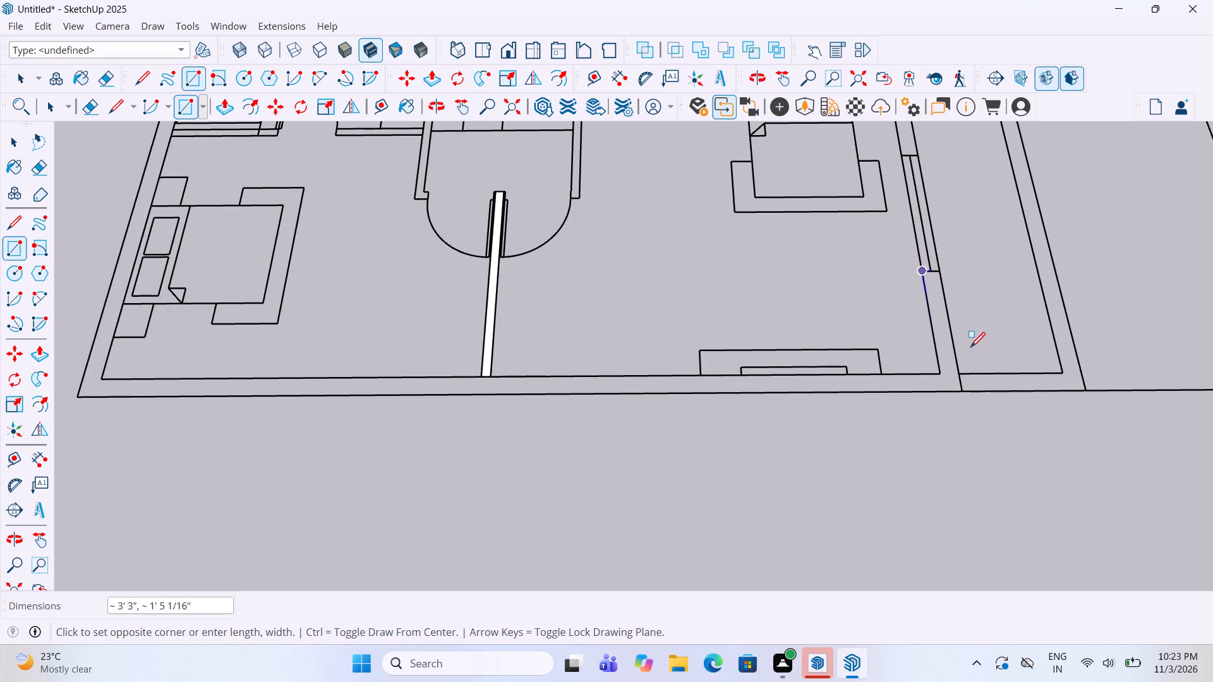
left_click(963, 394)
Trace the first floor's 9" outer walls with rectangles: the 34' 3 1/2" bedroom-side wall, the 25' side wall and the opposite long wall.
left_click(944, 374)
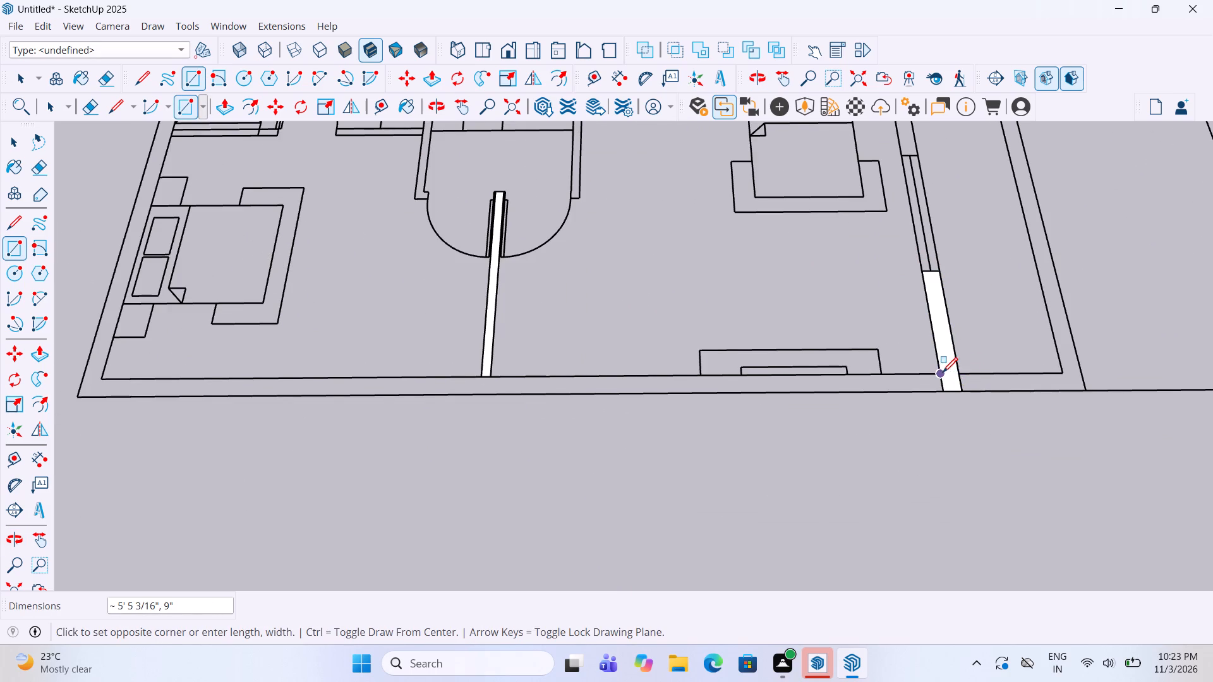
scroll(941, 374, "down", 1)
left_click(150, 397)
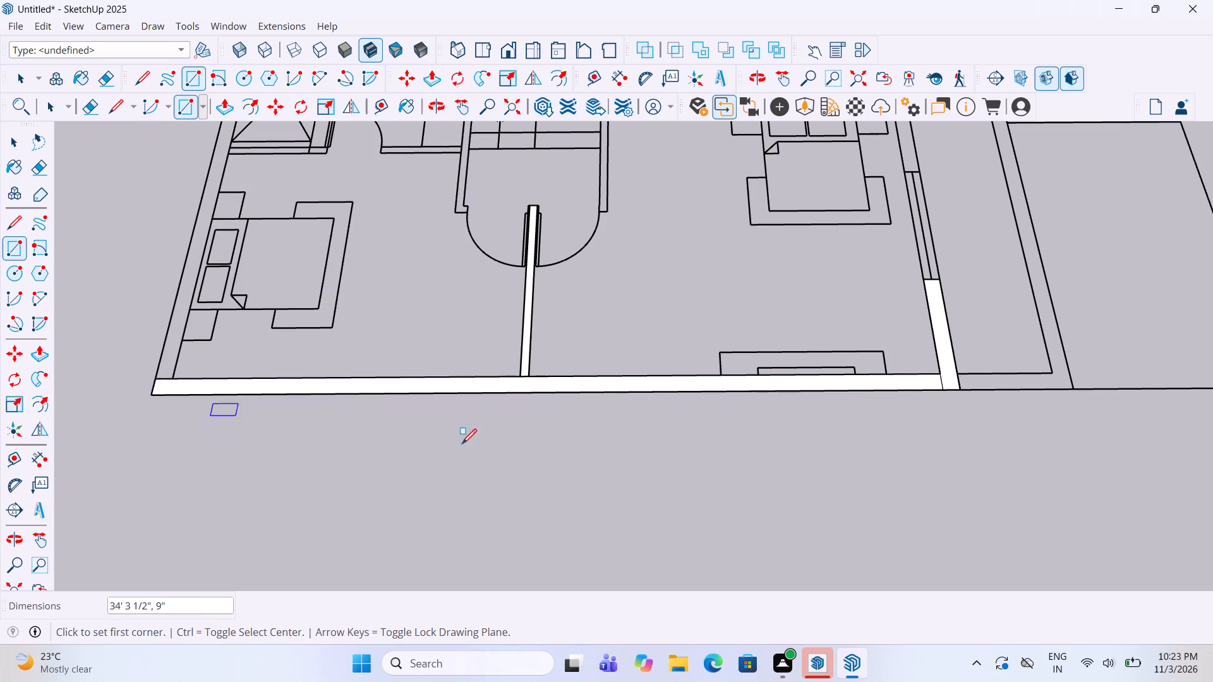
scroll(569, 530, "down", 4)
scroll(326, 378, "up", 4)
left_click(246, 437)
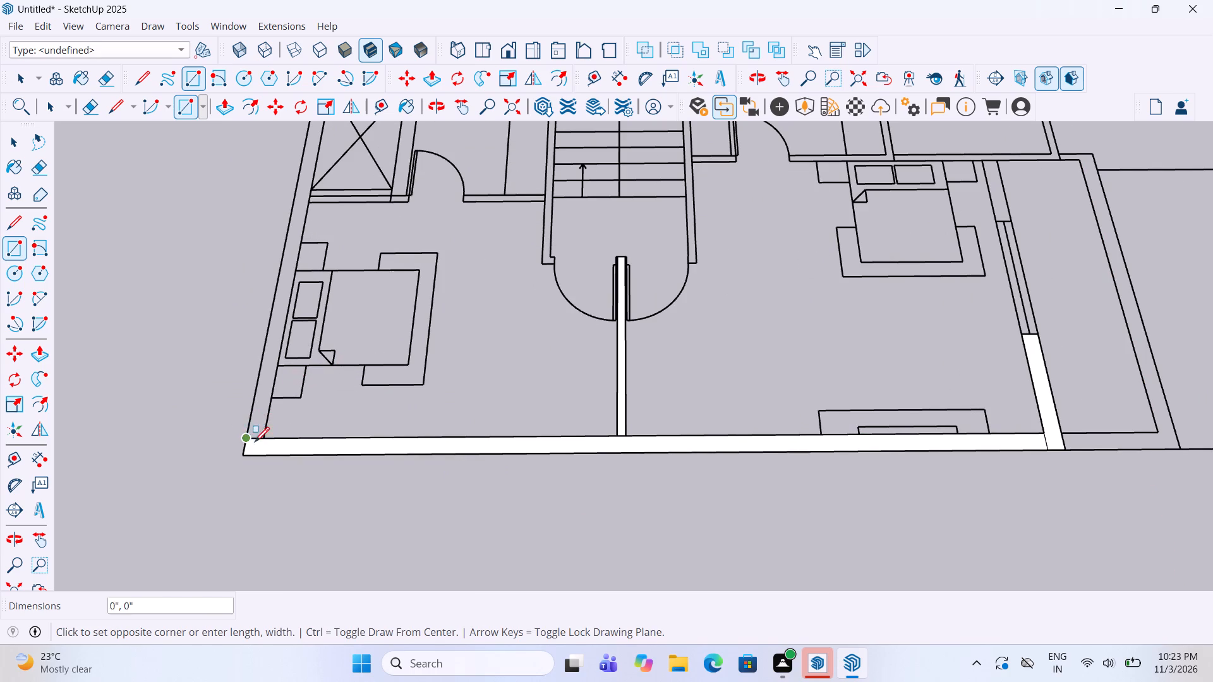
scroll(277, 488, "down", 9)
scroll(317, 214, "up", 10)
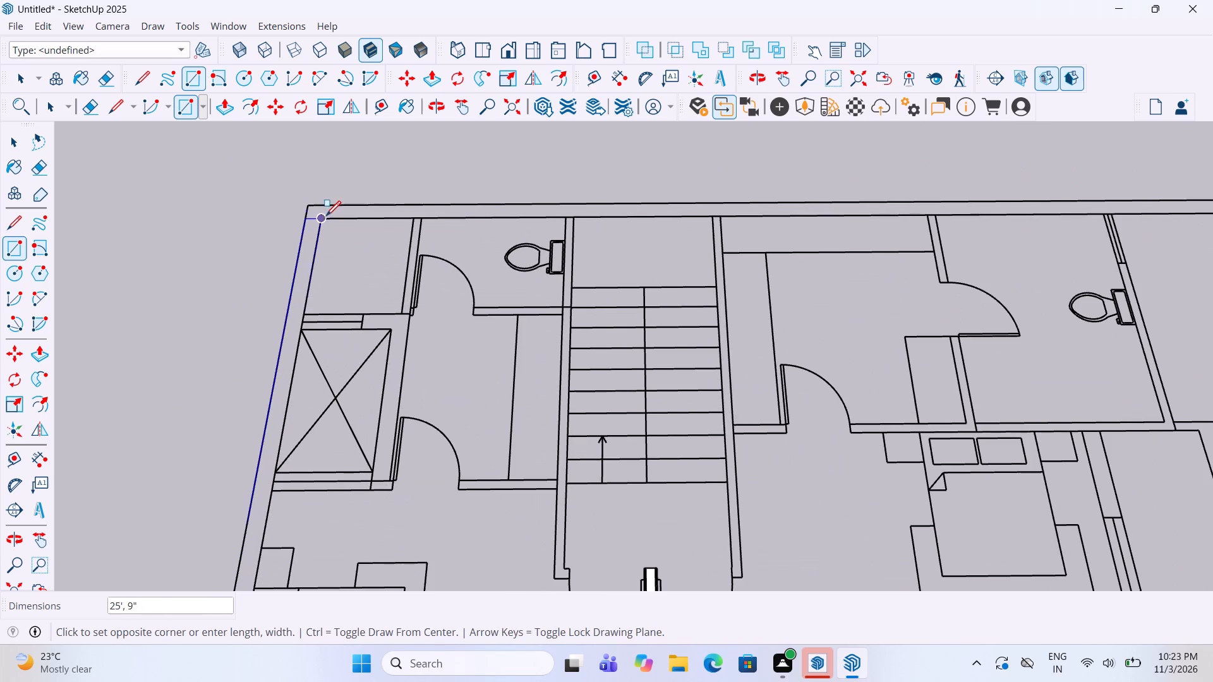
left_click(323, 222)
left_click(313, 201)
scroll(313, 201, "down", 4)
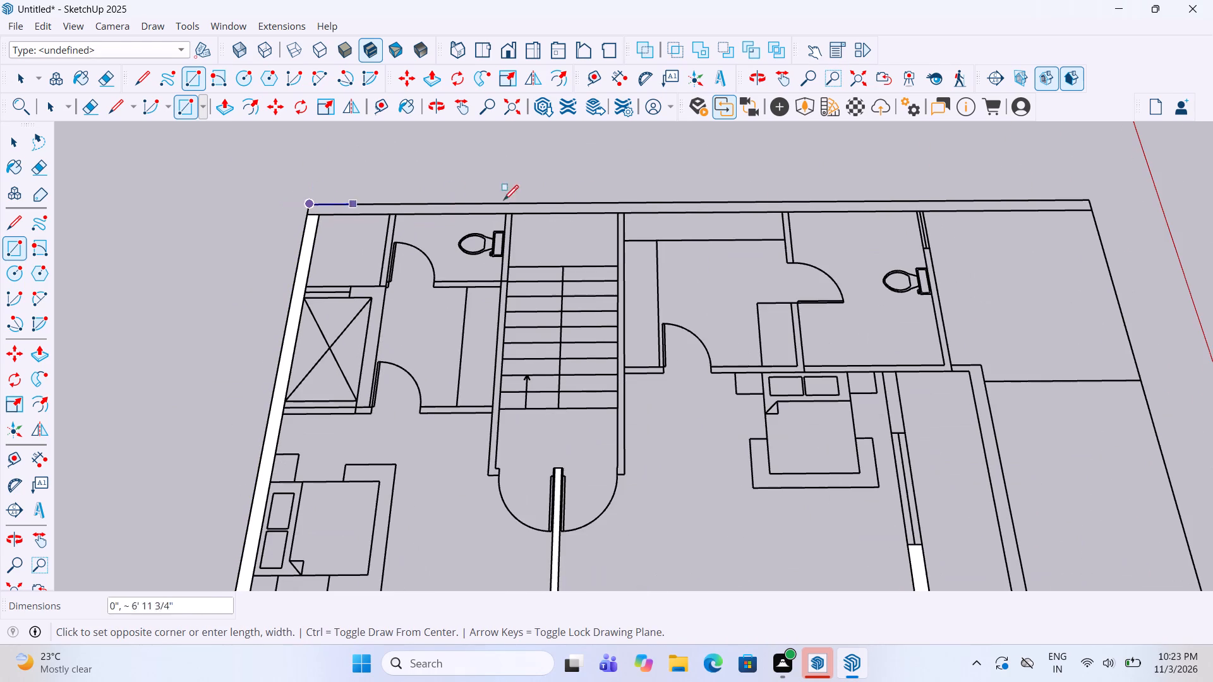
scroll(1107, 204, "up", 3)
left_click(1080, 212)
Trace the en-suite toilet's outer wall behind the WC with two rectangles: the window and the 8' 1/2" section down to the corner.
scroll(962, 277, "down", 3)
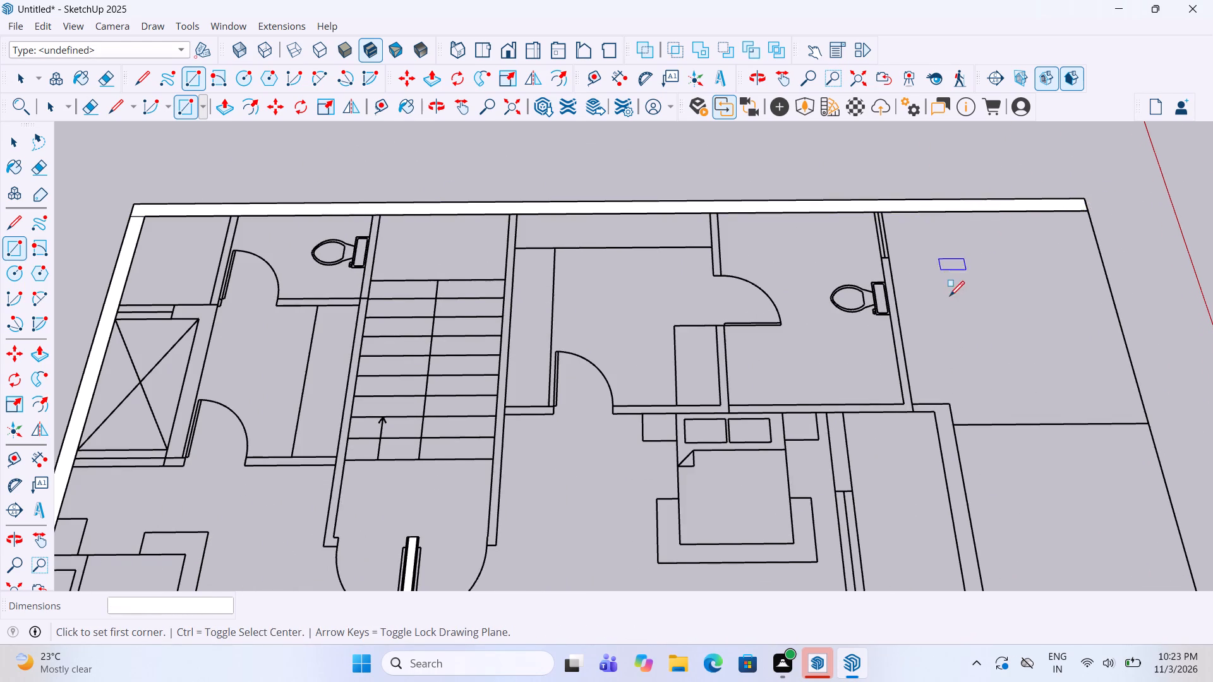
middle_click_drag(946, 296, 934, 286)
scroll(915, 263, "up", 3)
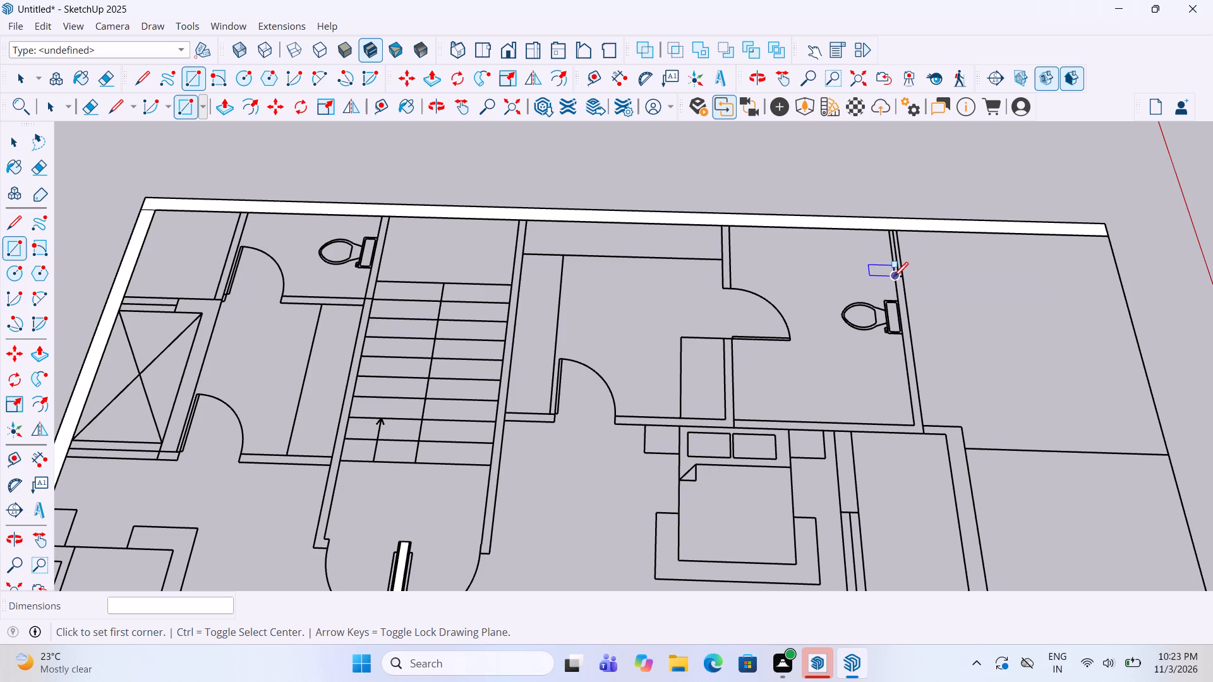
left_click(893, 278)
left_click(899, 227)
scroll(924, 293, "up", 3)
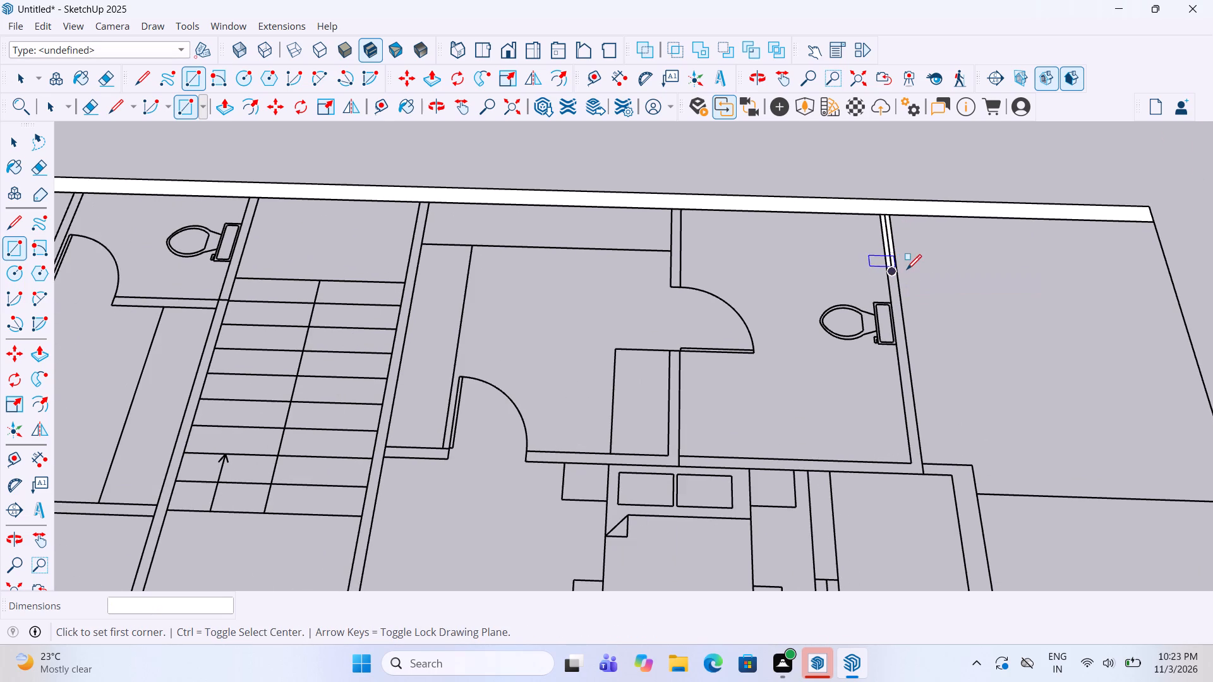
left_click(885, 276)
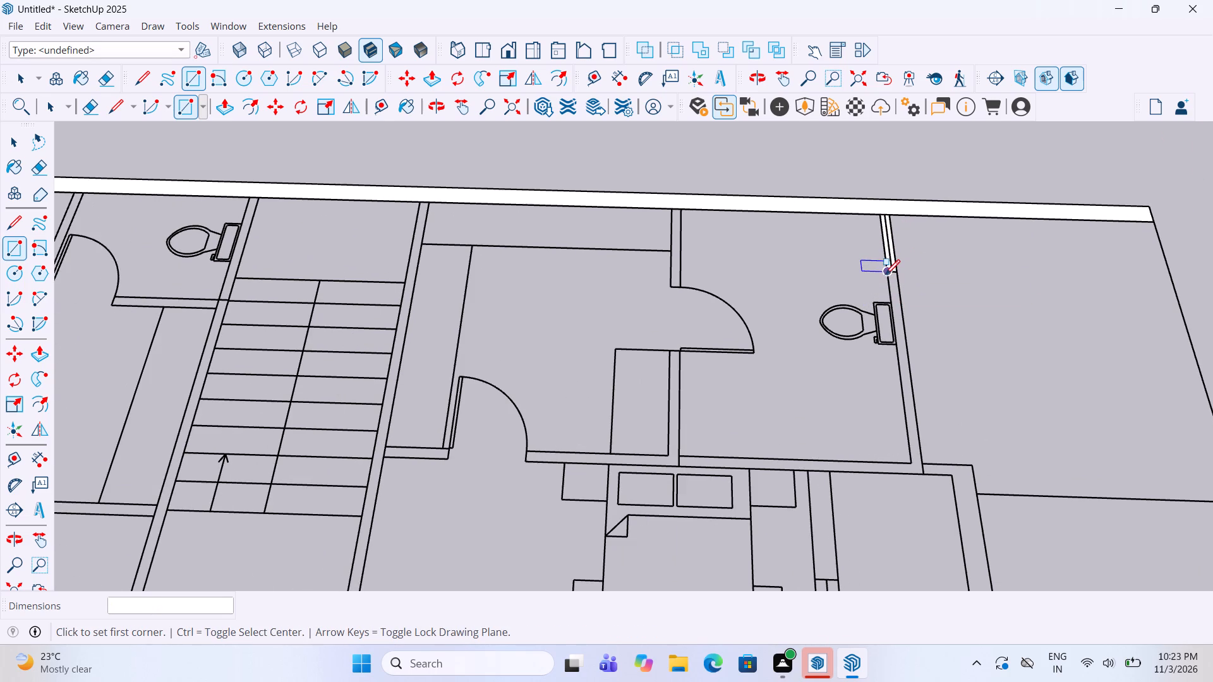
left_click(922, 471)
Draw rectangles over the toilet's 8' by 4 1/2" bedroom-side wall, the toilet-dressing wall below its door, and the dressing-bedroom wall section.
left_click(909, 478)
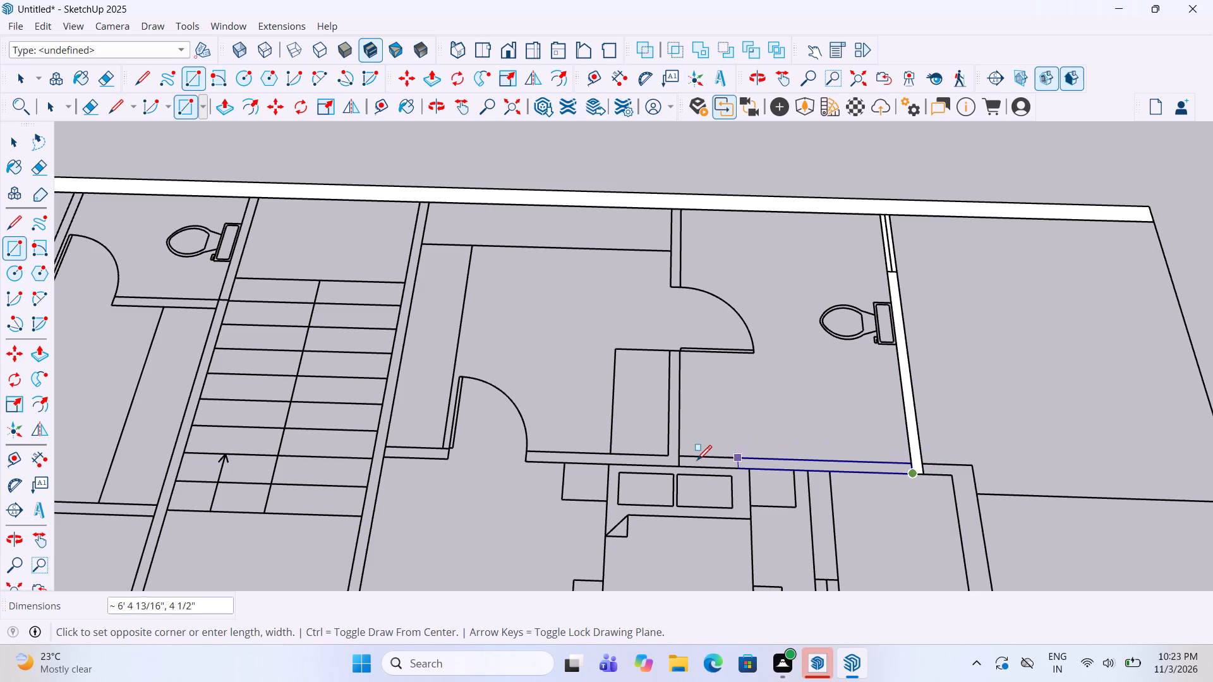
left_click(684, 457)
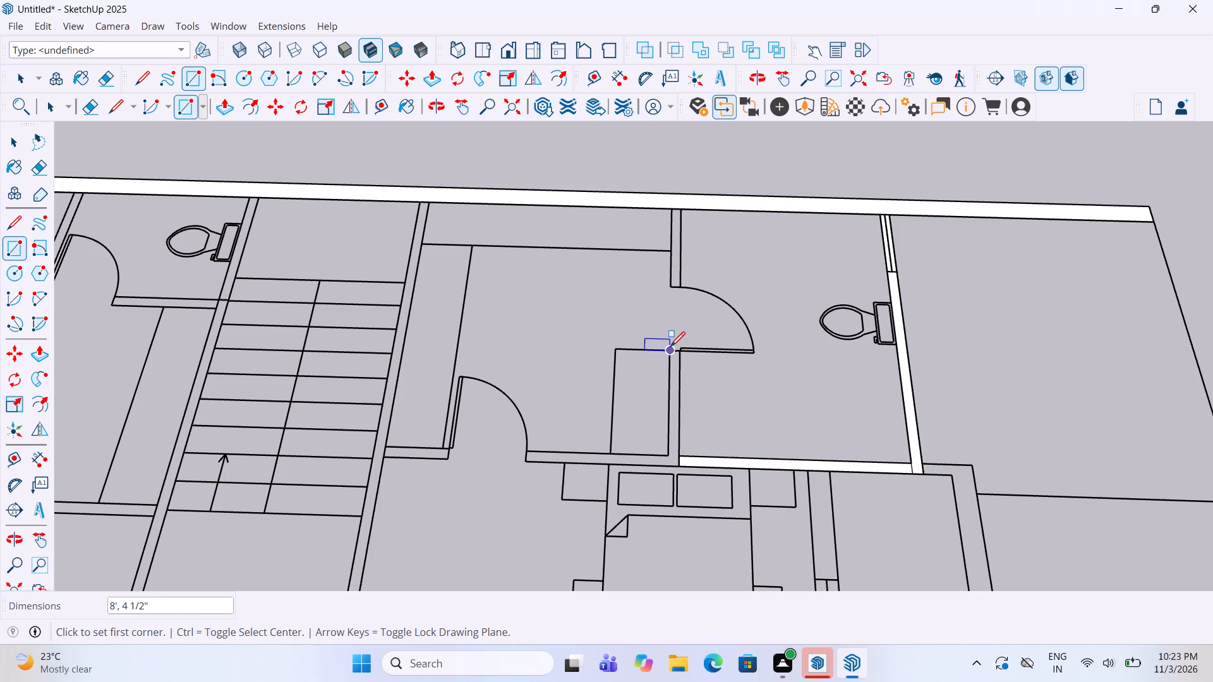
left_click(670, 349)
left_click(677, 470)
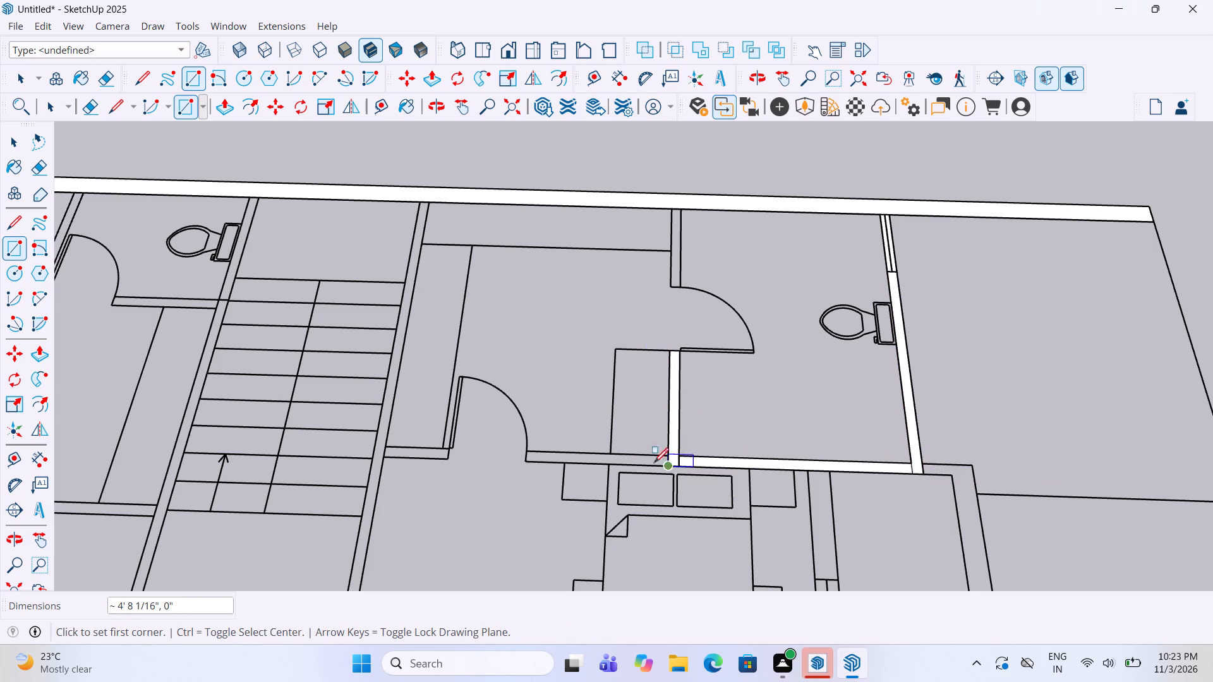
left_click(529, 460)
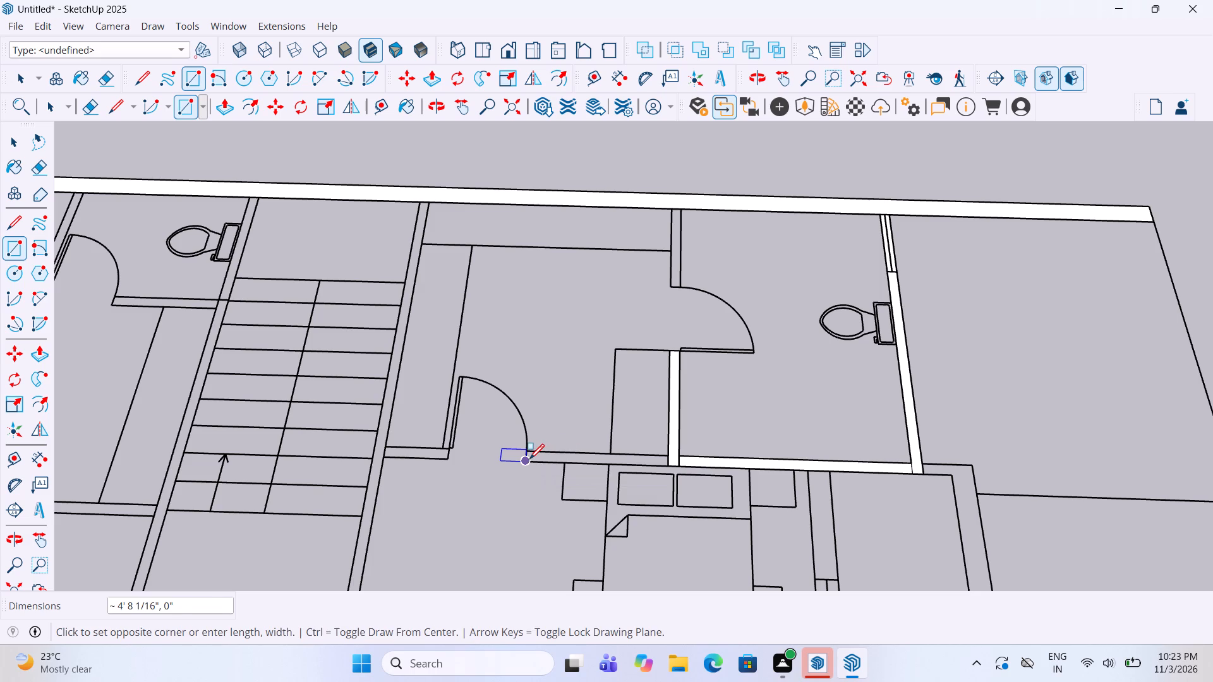
left_click(664, 456)
Draw a rectangle over the short toilet wall section between the toilet door and the long outer wall.
scroll(661, 472, "down", 2)
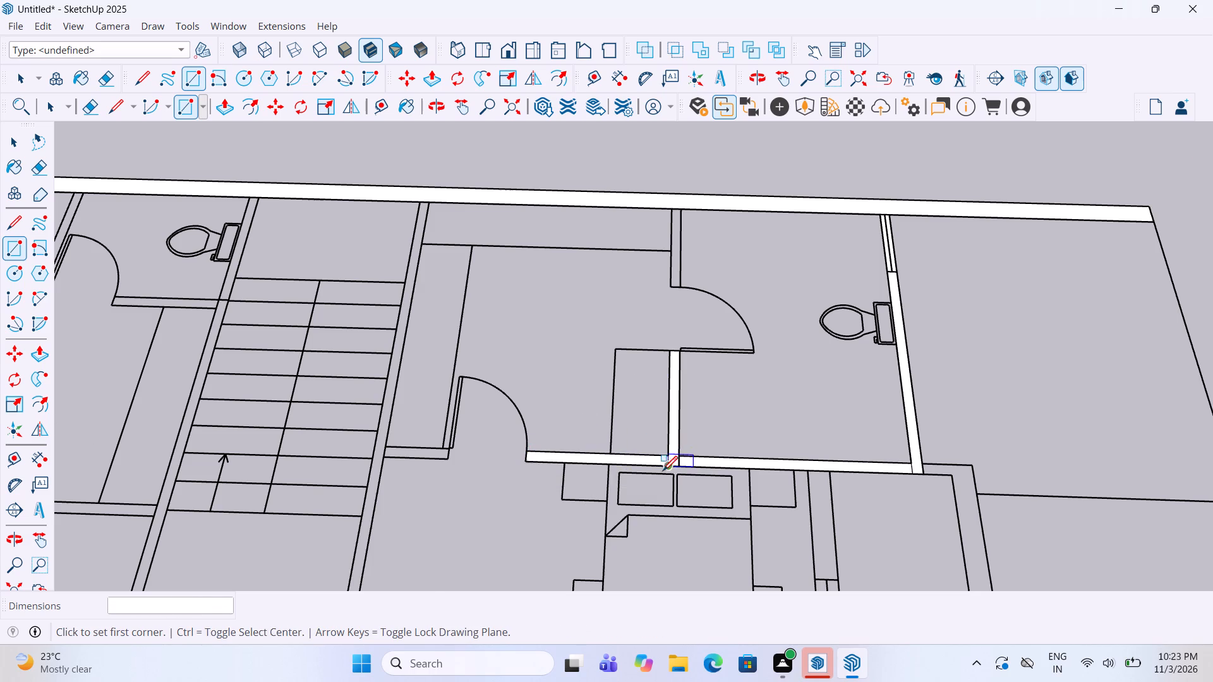
scroll(663, 472, "down", 1)
scroll(670, 304, "up", 3)
left_click(671, 251)
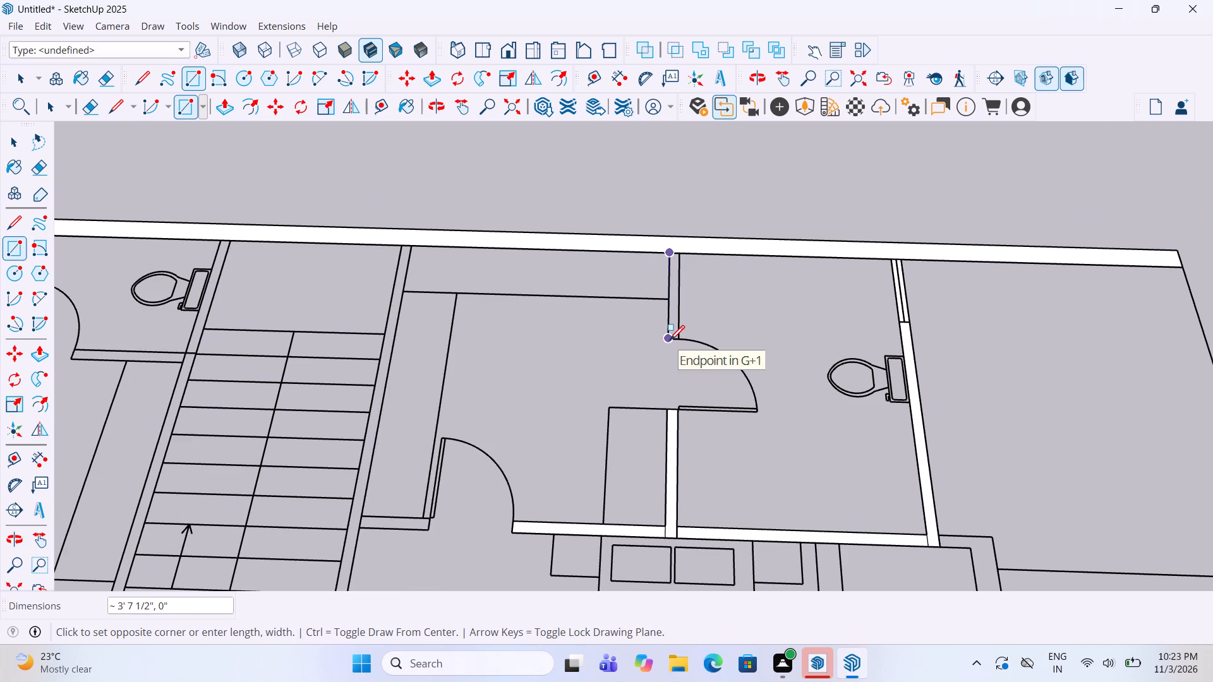
double_click(679, 340)
Trace the 9" wall between the cross-marked shaft and the small corner room with two rectangles: the window and the solid section.
scroll(711, 374, "down", 5)
scroll(754, 313, "down", 5)
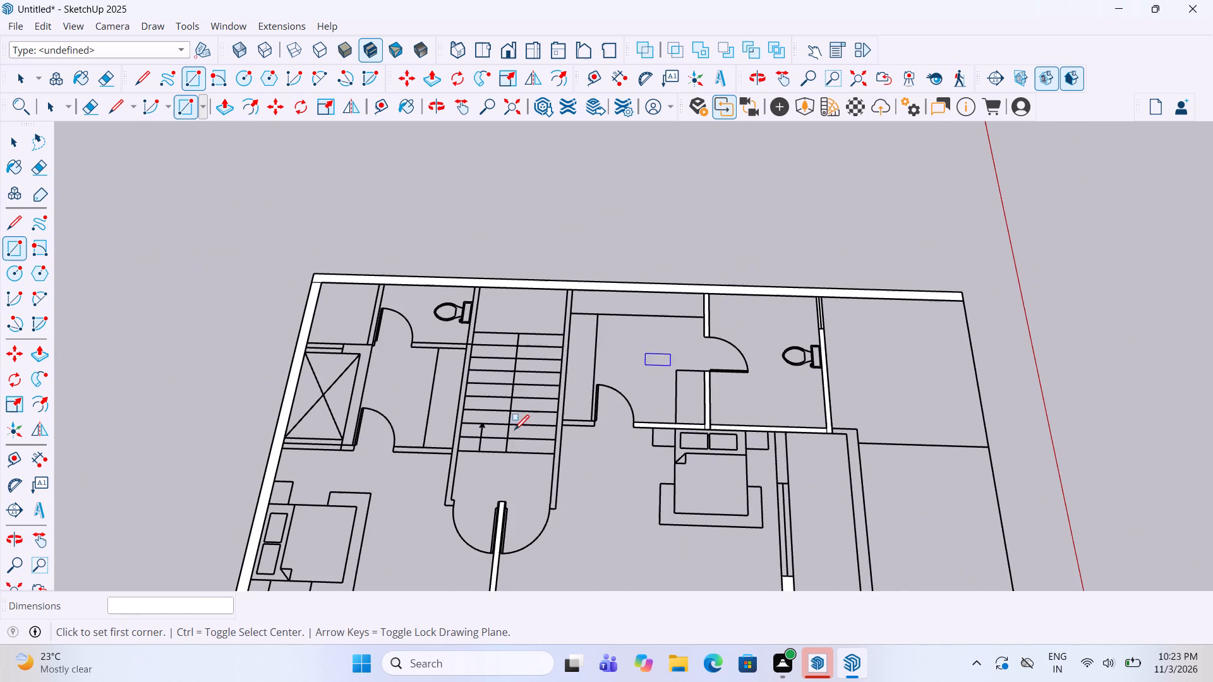
scroll(304, 458, "up", 4)
scroll(356, 181, "up", 2)
scroll(317, 340, "up", 5)
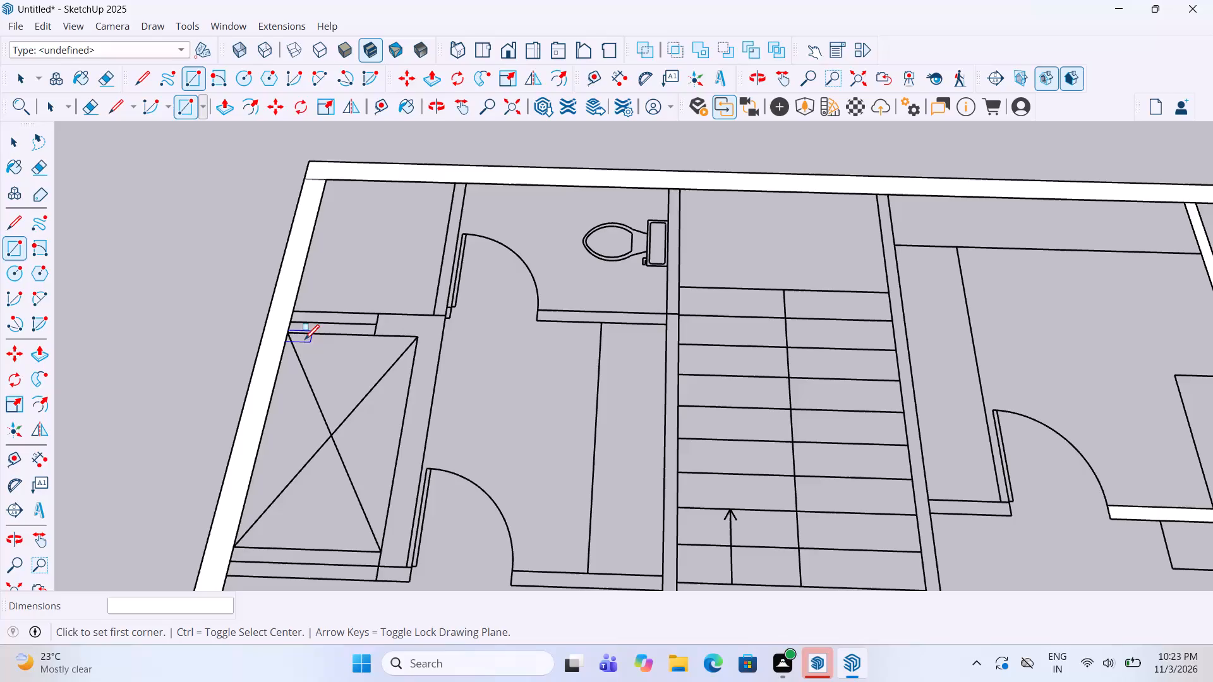
left_click(296, 332)
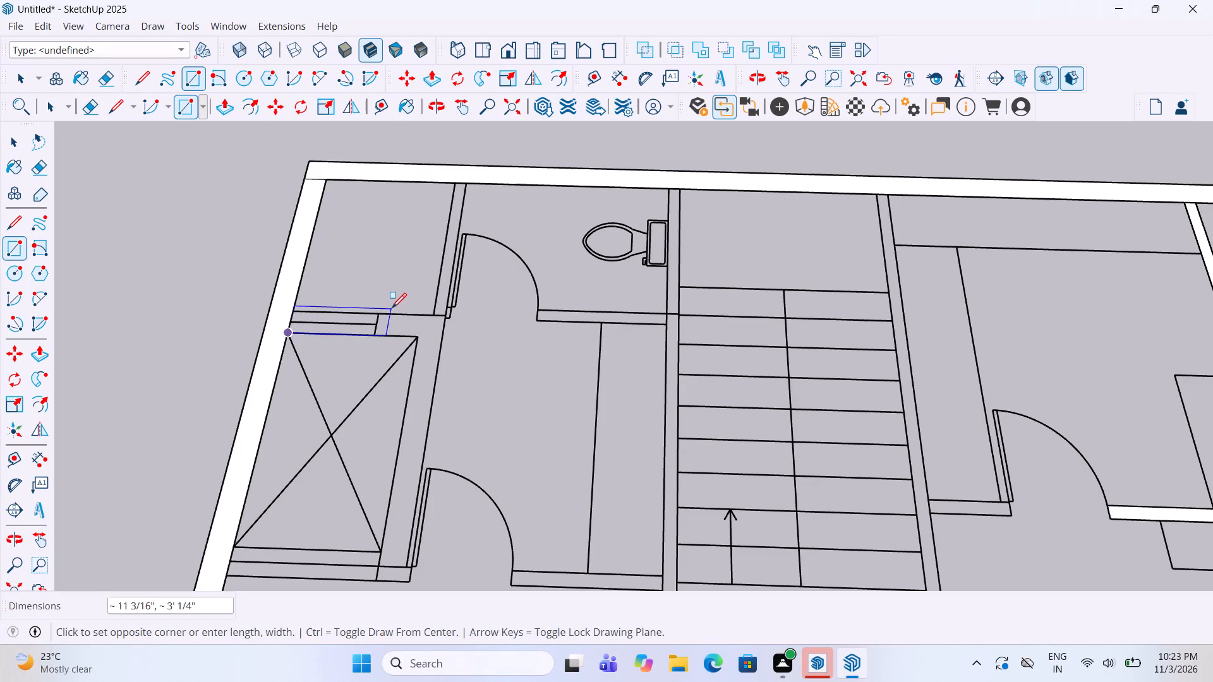
left_click(380, 314)
left_click(378, 340)
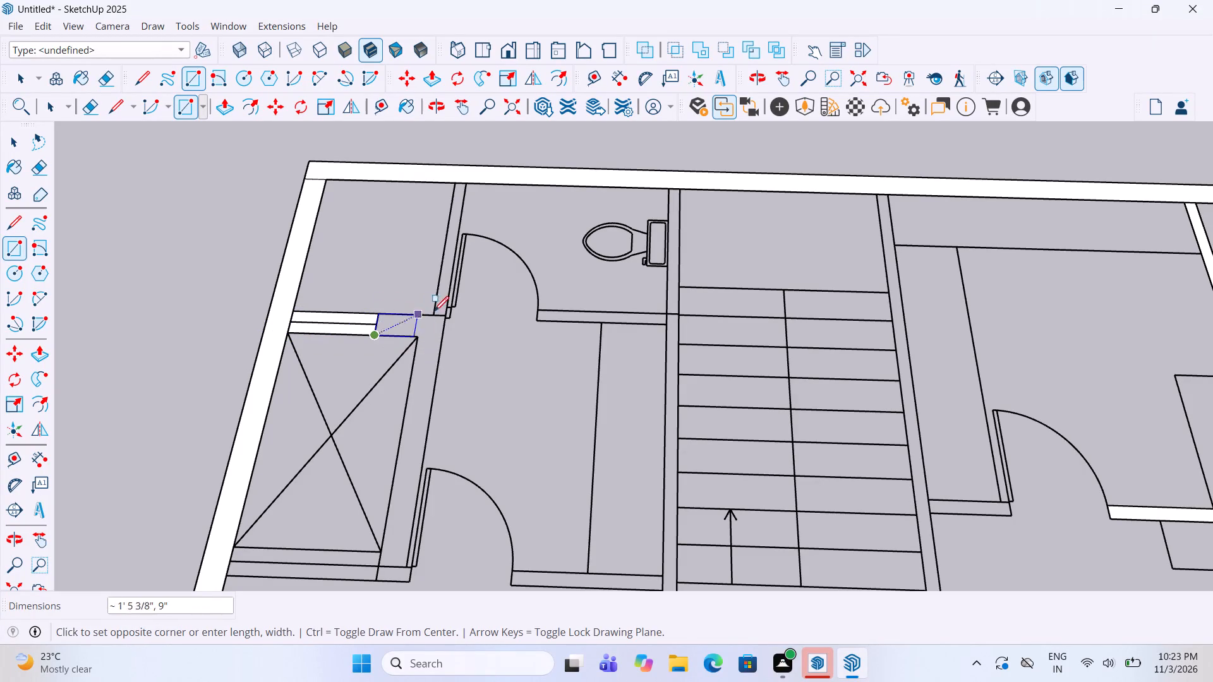
double_click(444, 311)
Draw rectangles over the shaft's bedroom-side wall and its door-side wall, the latter about 8 7/8" by 7' 2 1/2".
scroll(444, 316, "down", 2)
scroll(430, 504, "up", 2)
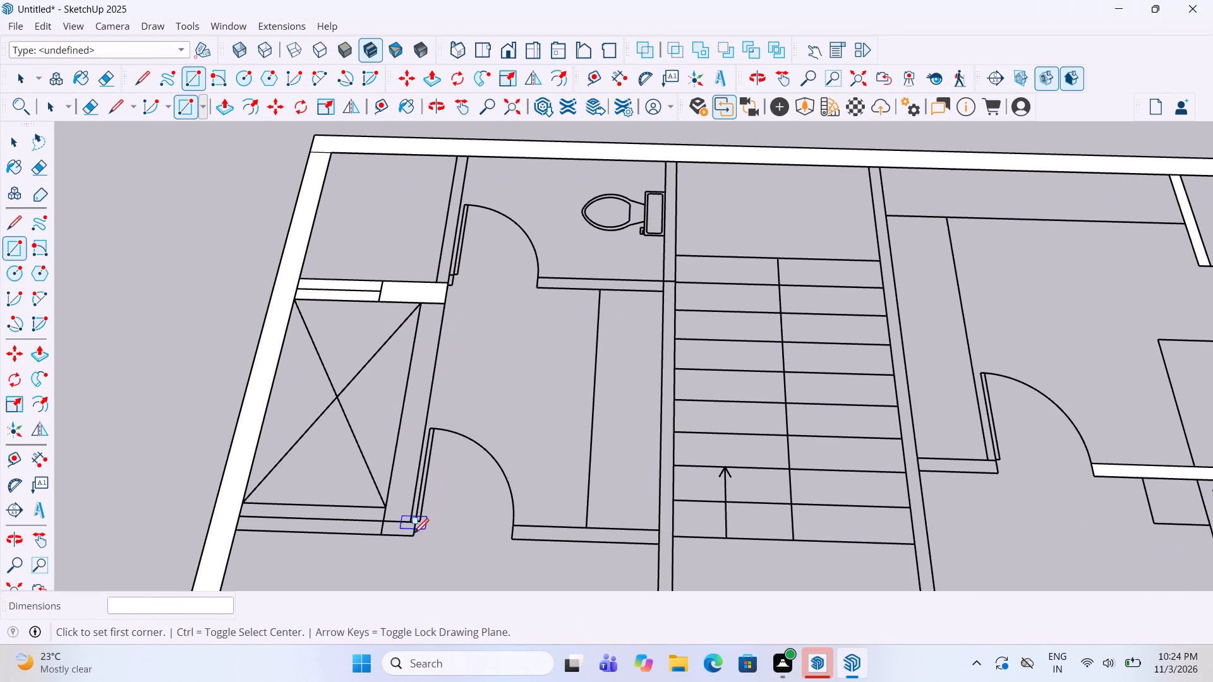
left_click(232, 530)
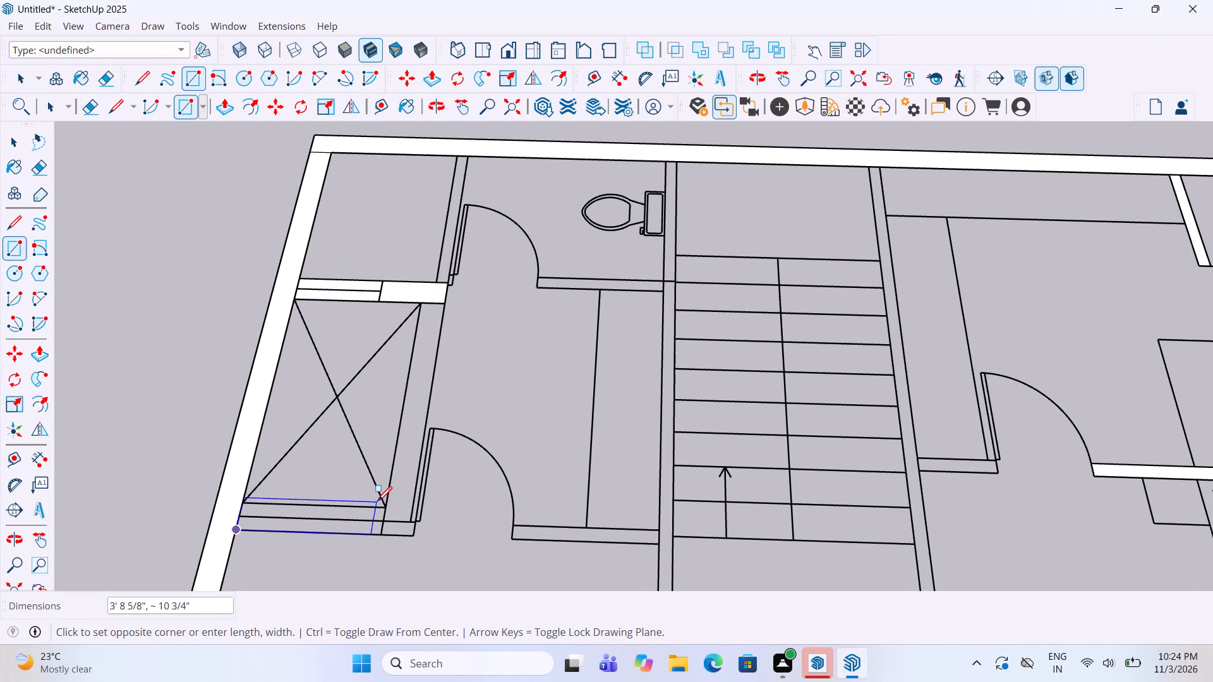
left_click(380, 505)
left_click(382, 539)
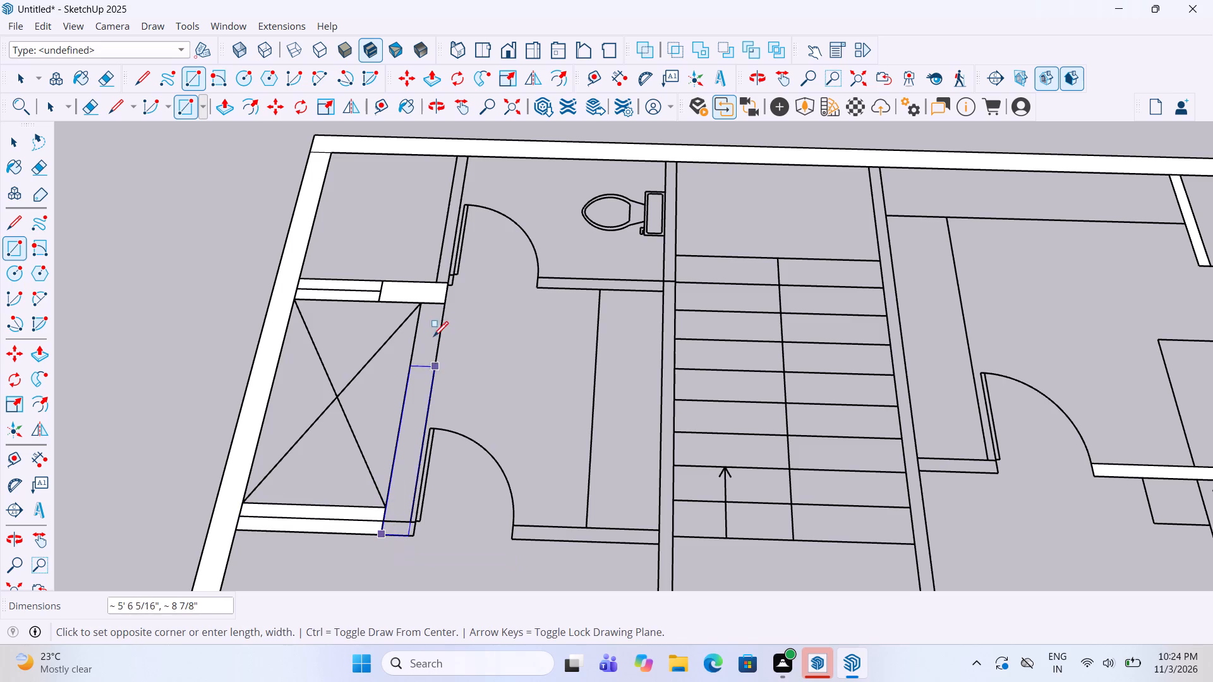
left_click(444, 304)
Draw a 5' 1/2" by 4 1/2" rectangle over the wall between the small corner room and the toilet.
left_click(435, 281)
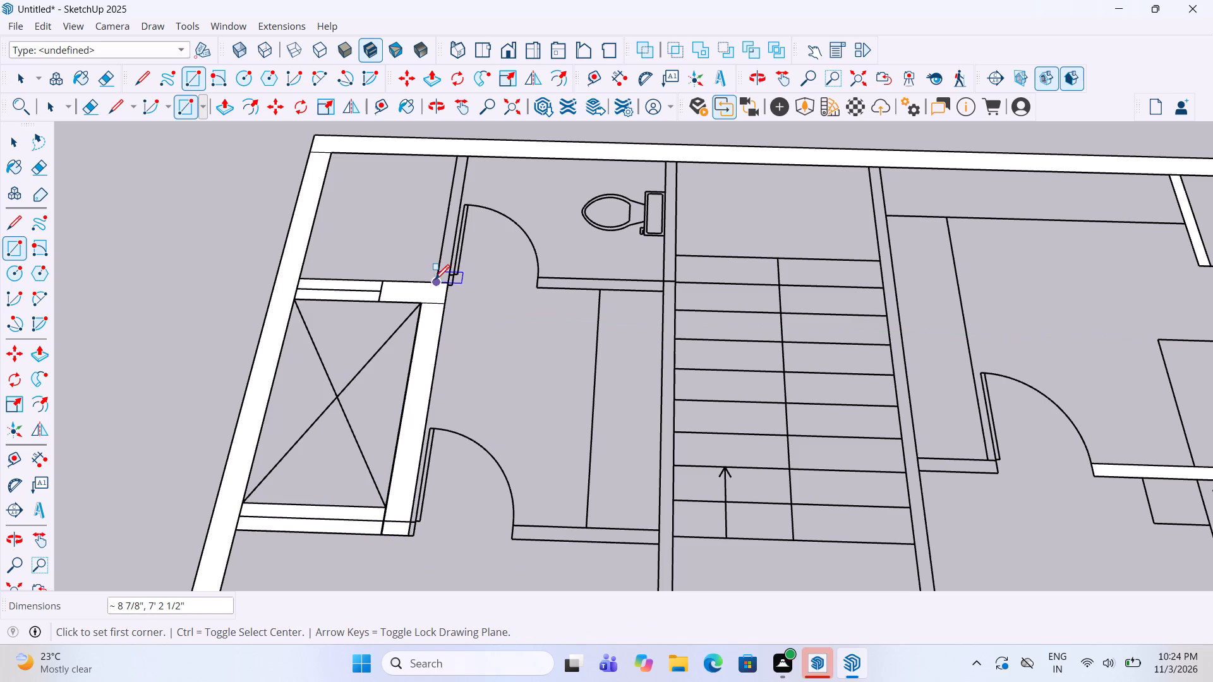
left_click(471, 152)
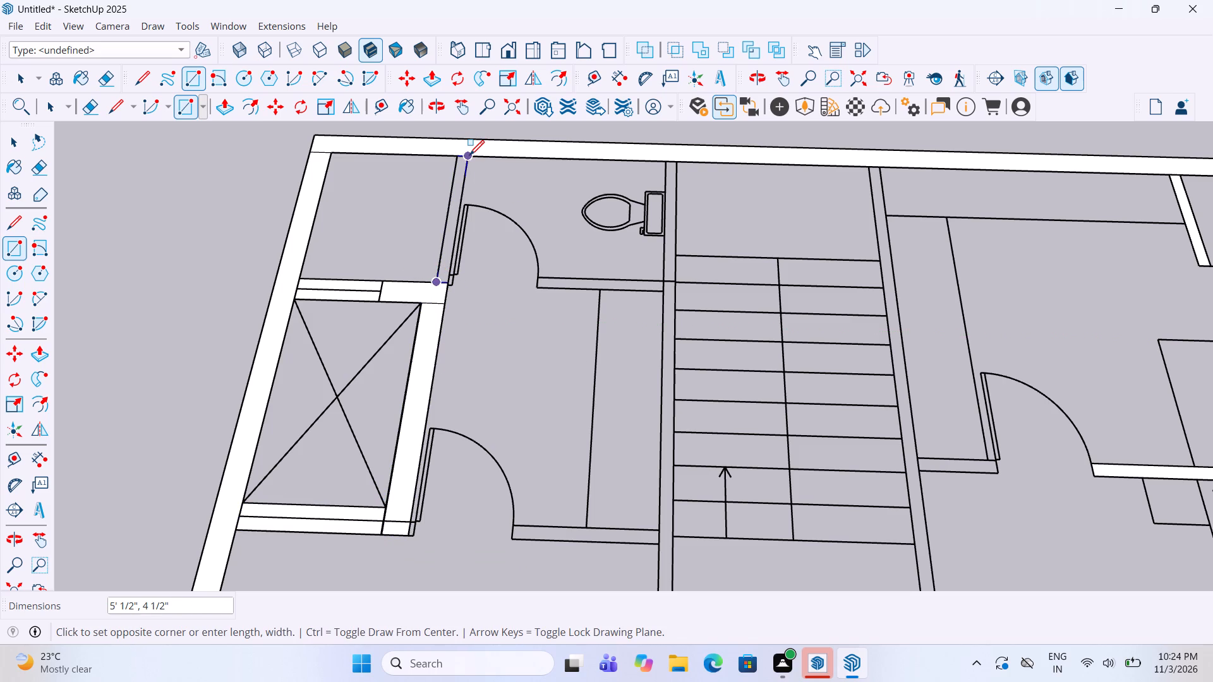
double_click(469, 157)
Delete the floor face filling the small corner room beside the toilet.
scroll(484, 241, "down", 3)
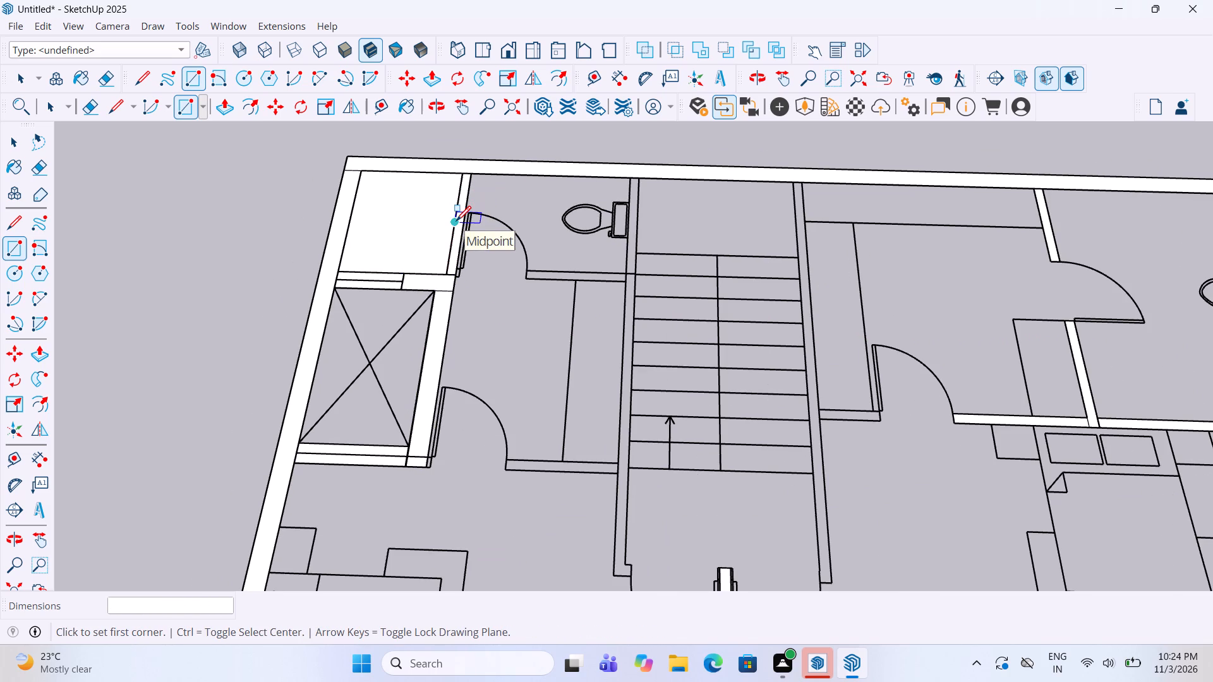
key("space")
left_click(418, 227)
key("Delete")
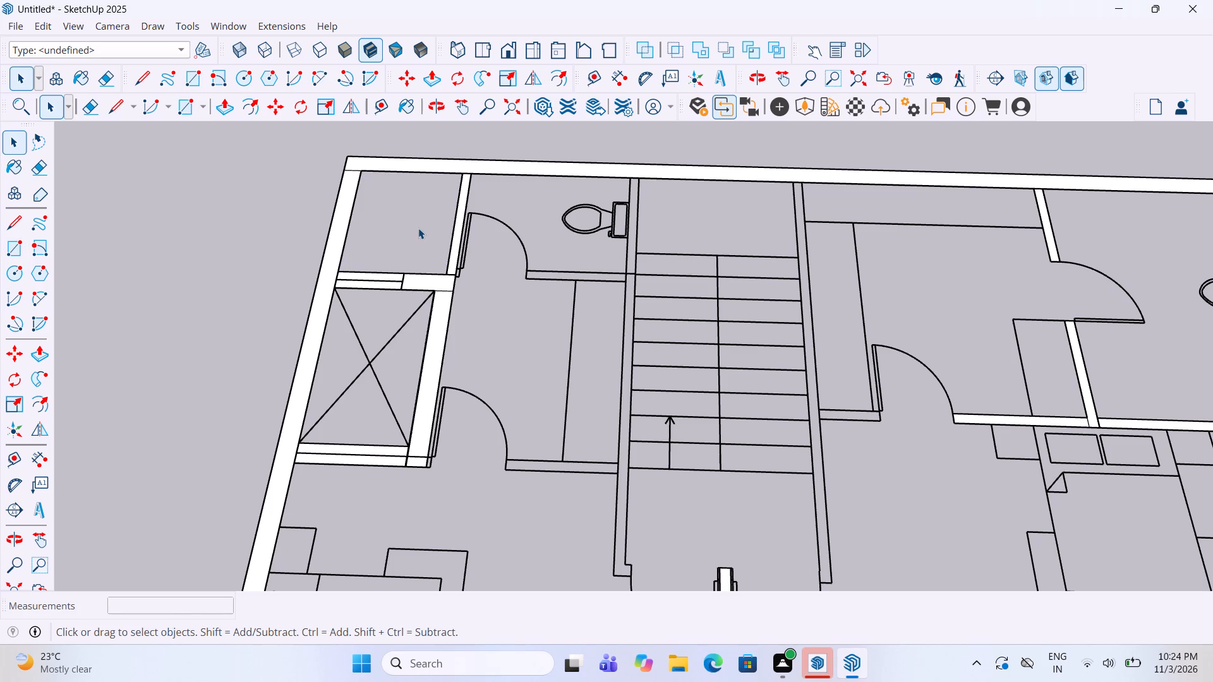
scroll(416, 231, "down", 3)
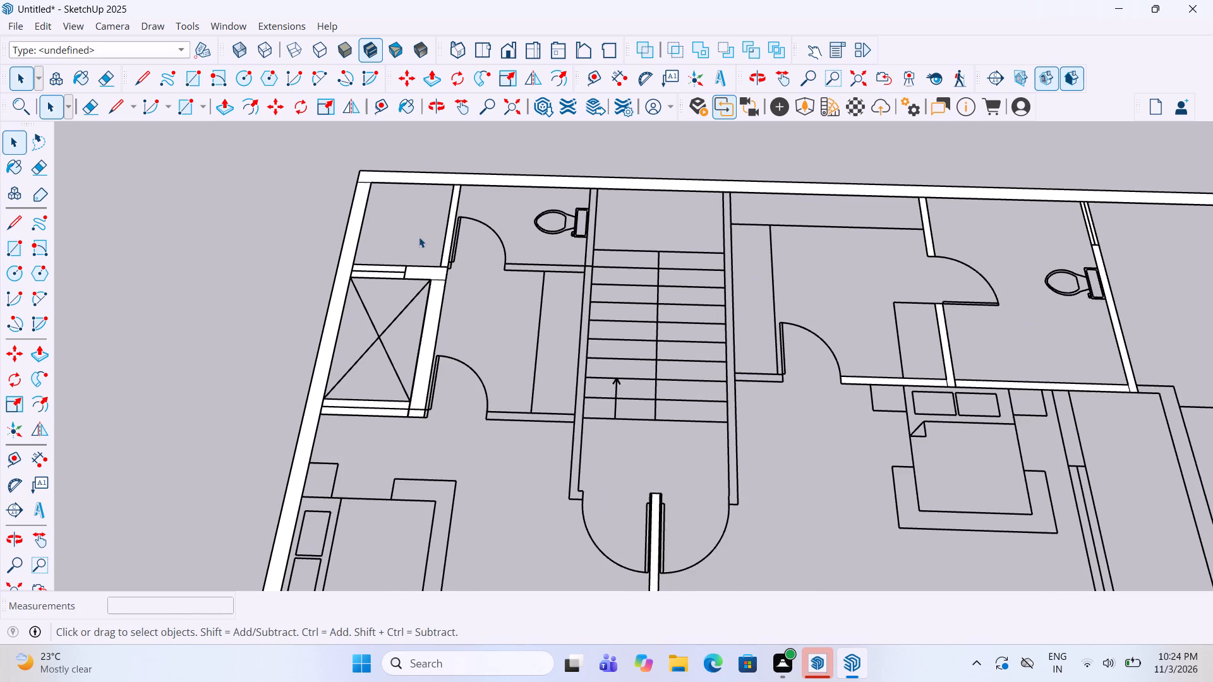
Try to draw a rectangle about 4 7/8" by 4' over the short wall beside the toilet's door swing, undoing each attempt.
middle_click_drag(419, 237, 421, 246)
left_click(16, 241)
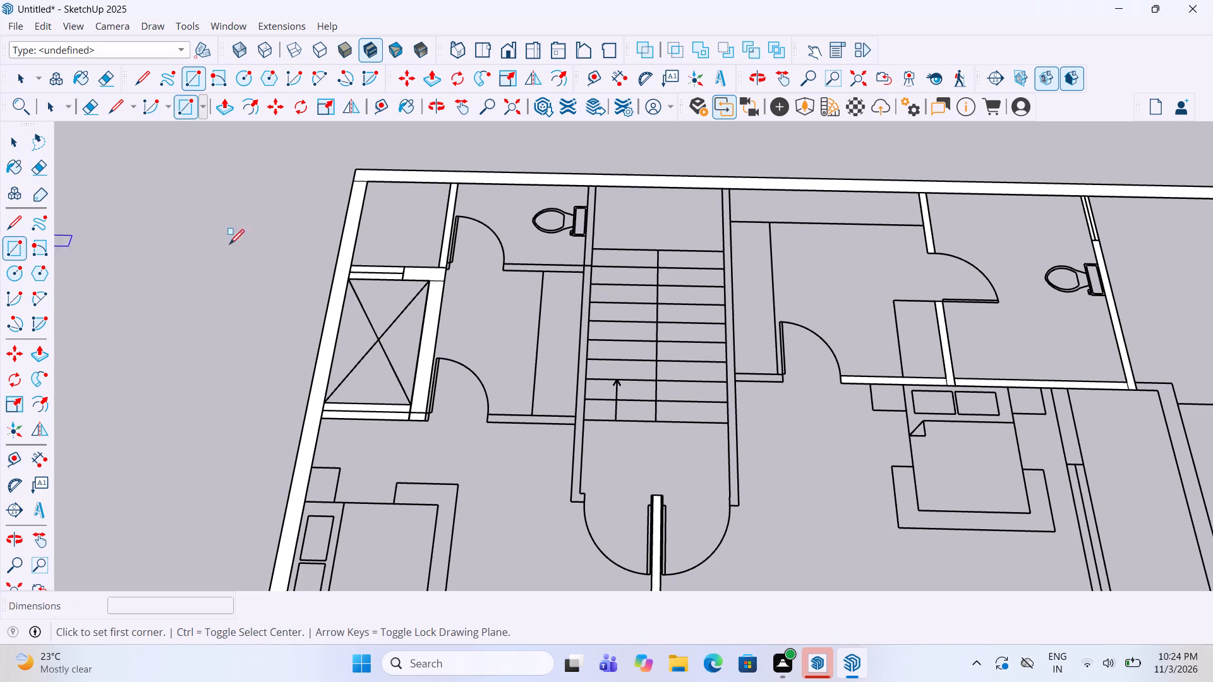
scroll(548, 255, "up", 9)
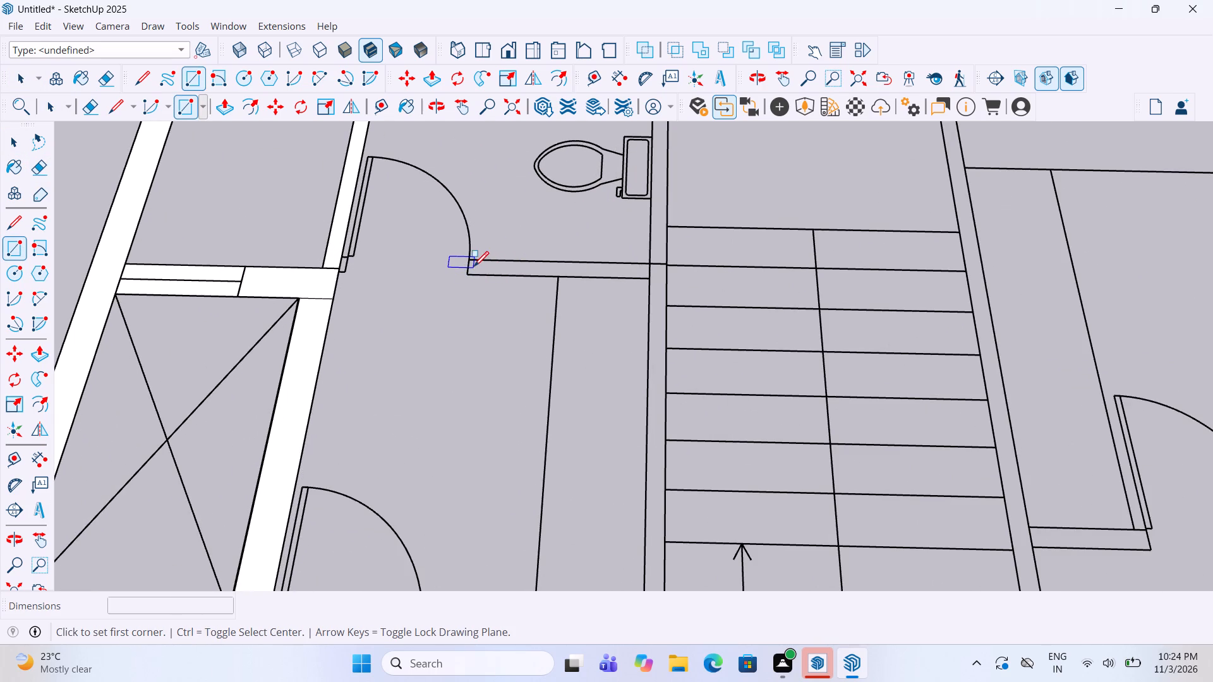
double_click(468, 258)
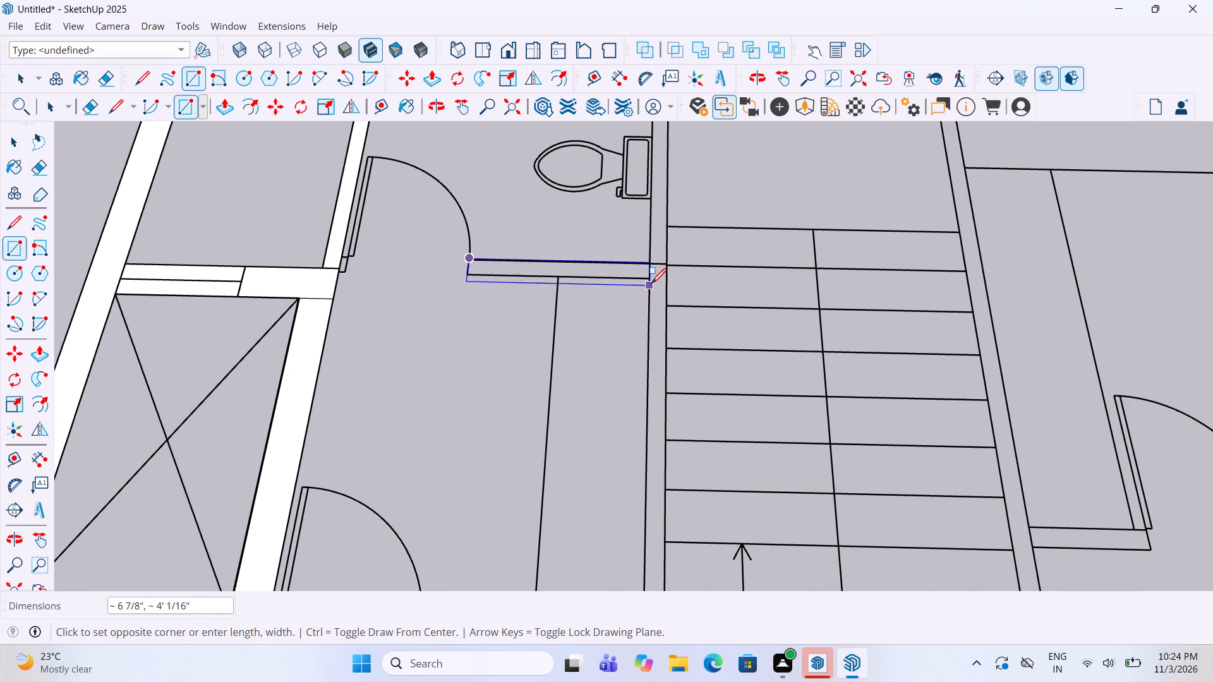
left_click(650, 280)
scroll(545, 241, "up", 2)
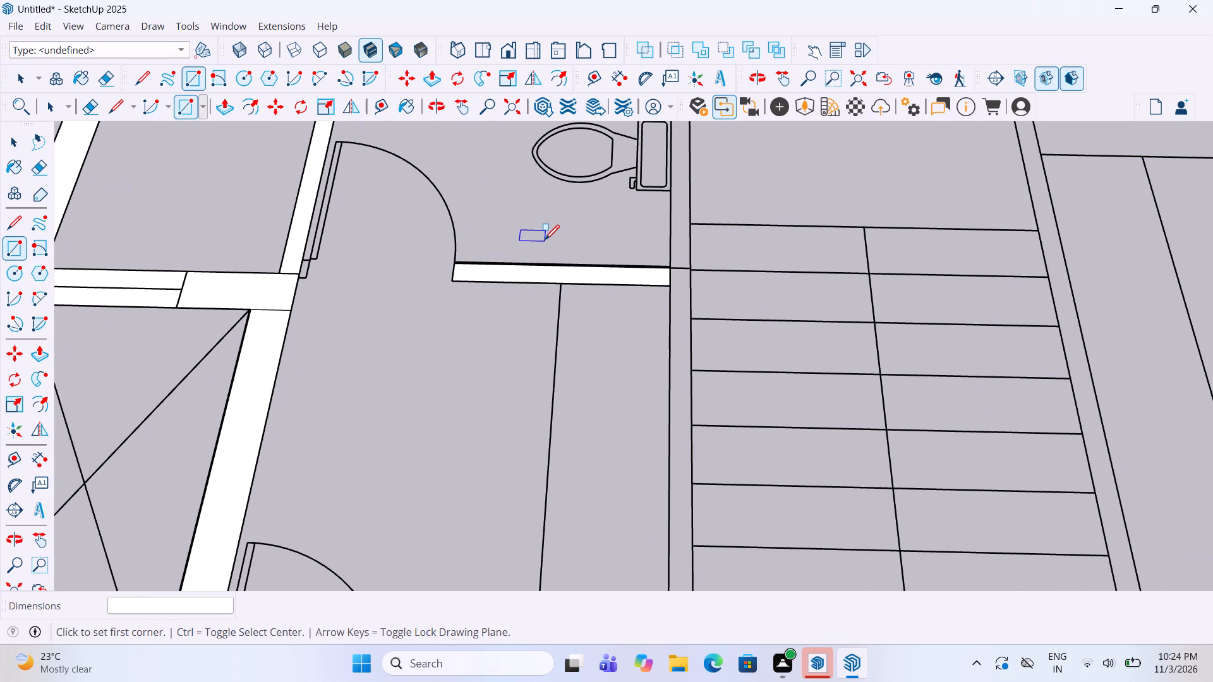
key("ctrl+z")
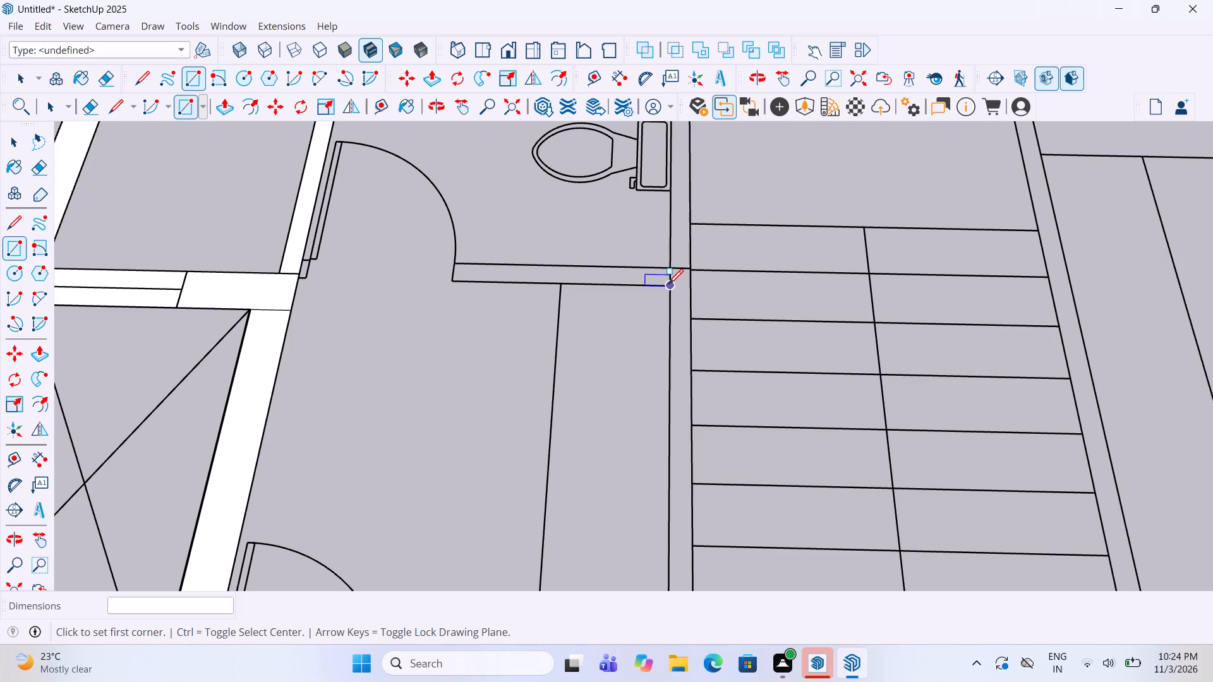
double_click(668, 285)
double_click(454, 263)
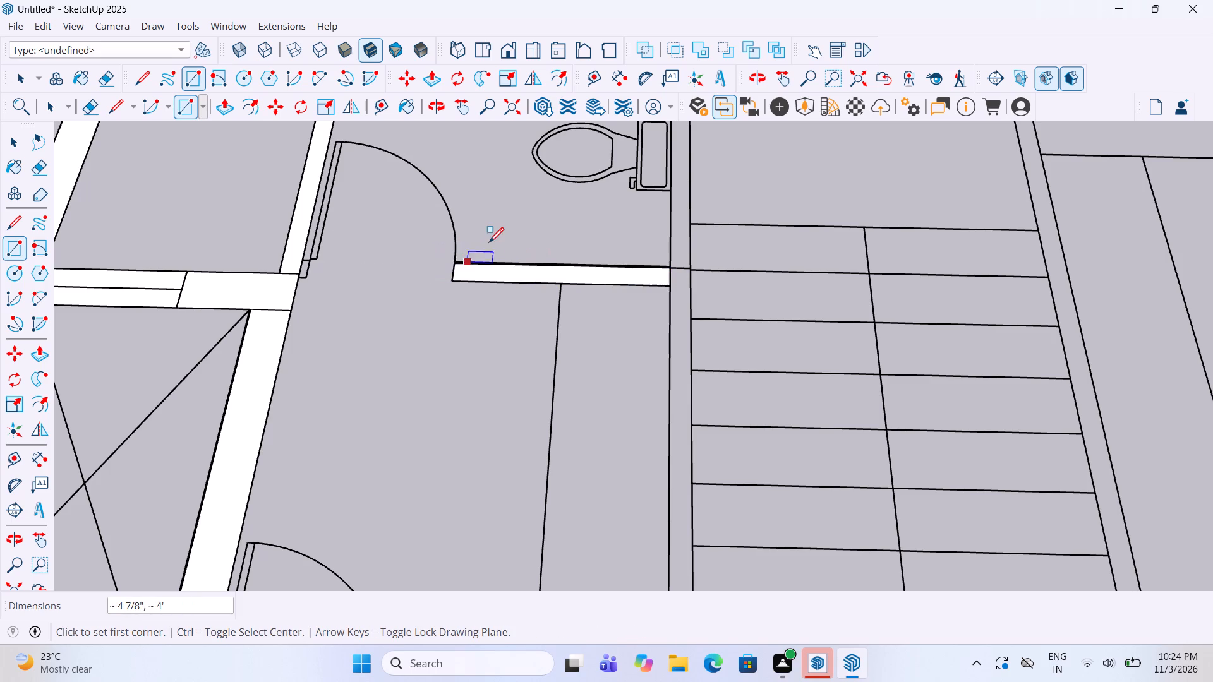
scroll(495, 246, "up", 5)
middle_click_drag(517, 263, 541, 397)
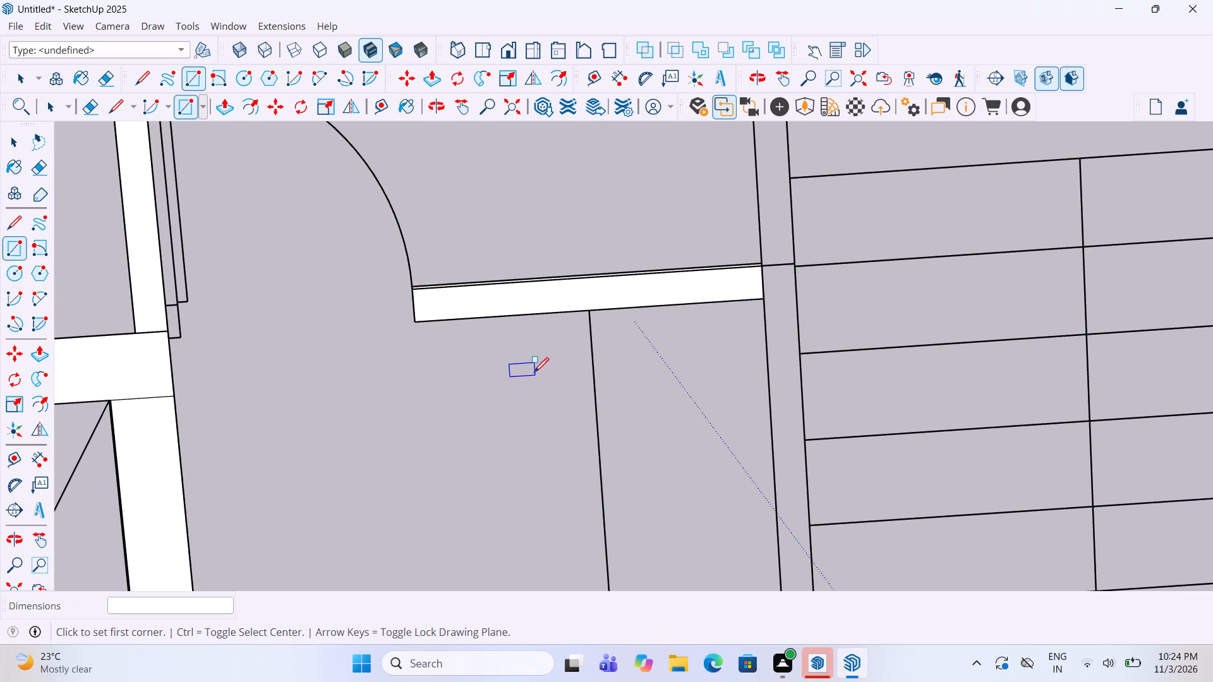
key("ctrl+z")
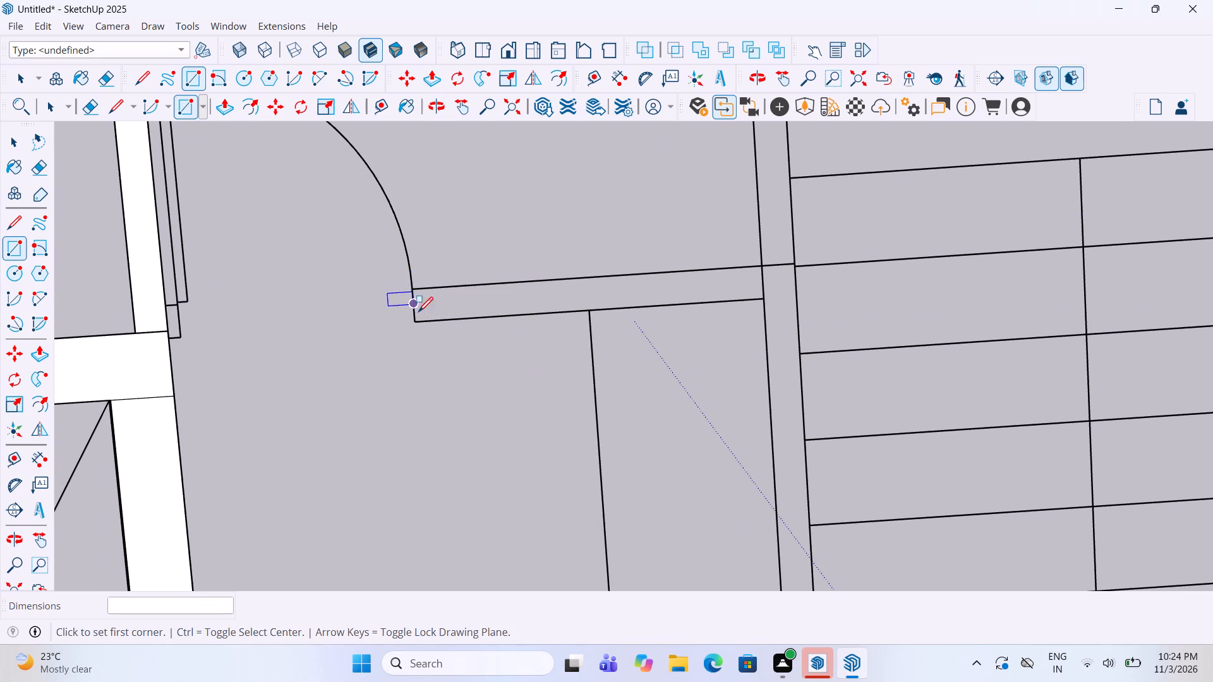
Draw a 4 1/2" by about 4' rectangle over the short wall between the toilet and the room with the lower door.
left_click(762, 270)
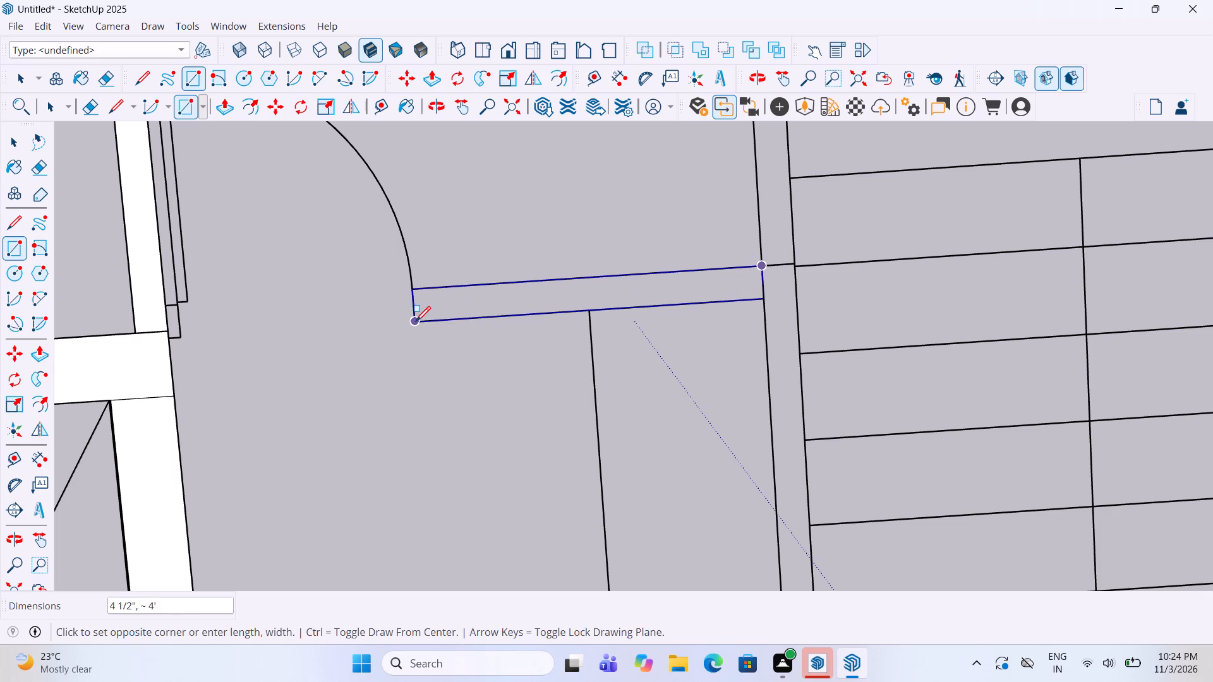
double_click(416, 323)
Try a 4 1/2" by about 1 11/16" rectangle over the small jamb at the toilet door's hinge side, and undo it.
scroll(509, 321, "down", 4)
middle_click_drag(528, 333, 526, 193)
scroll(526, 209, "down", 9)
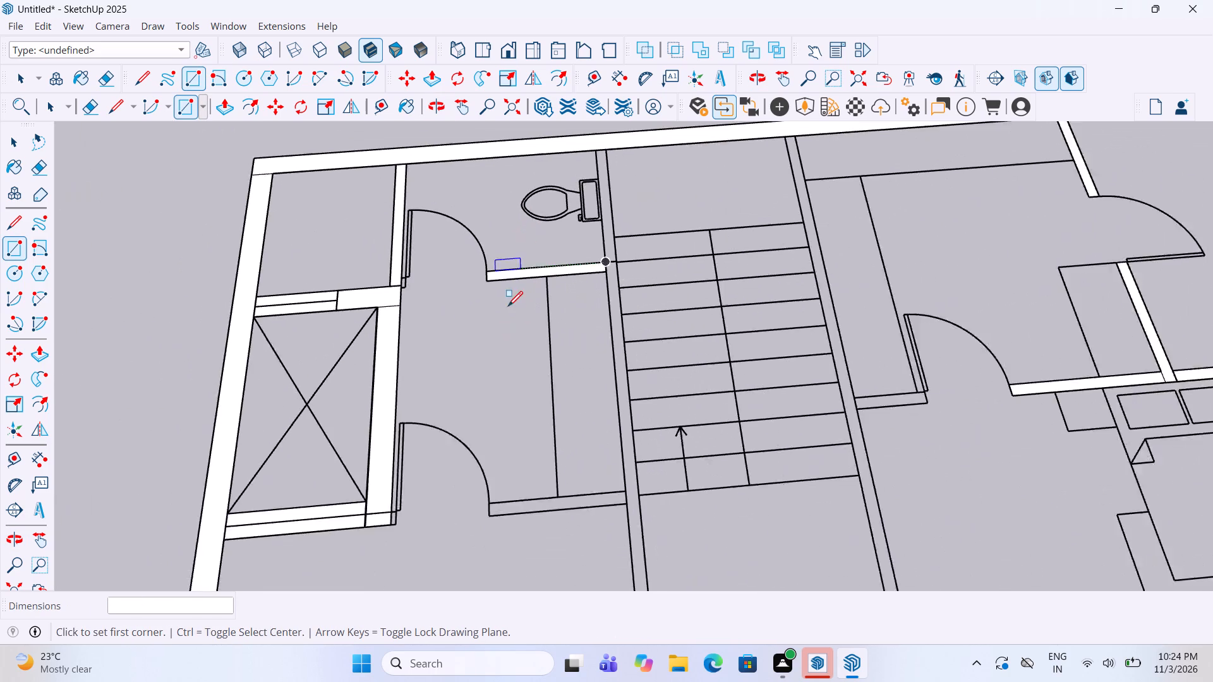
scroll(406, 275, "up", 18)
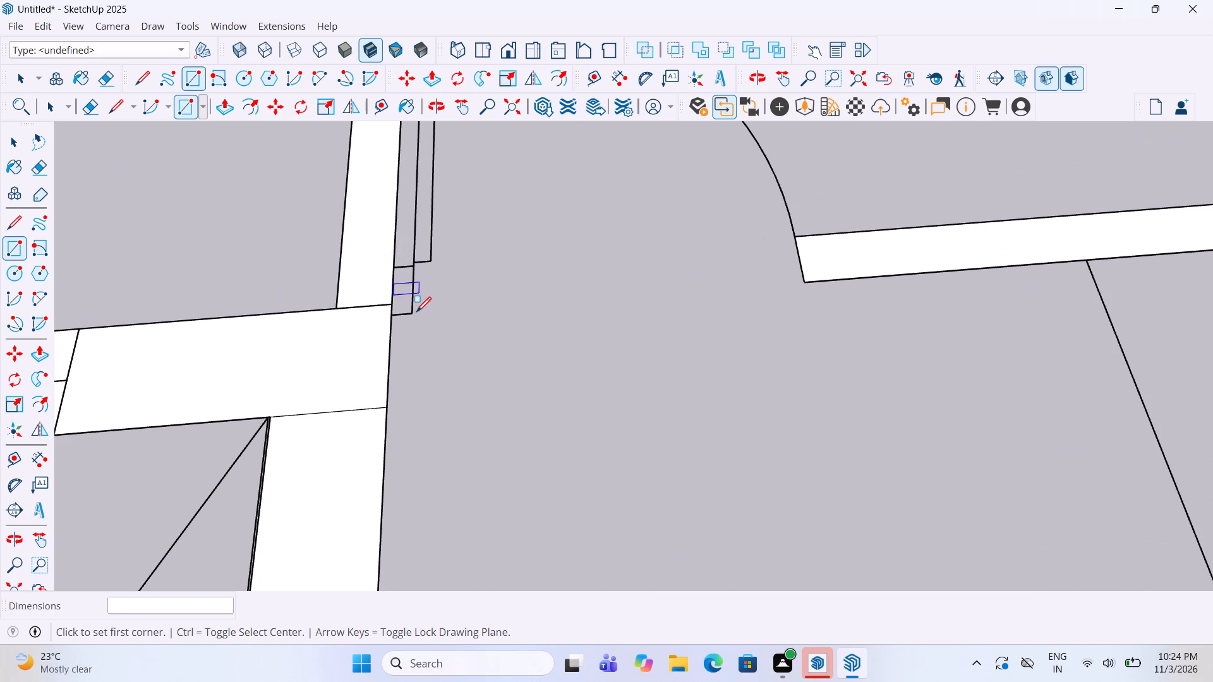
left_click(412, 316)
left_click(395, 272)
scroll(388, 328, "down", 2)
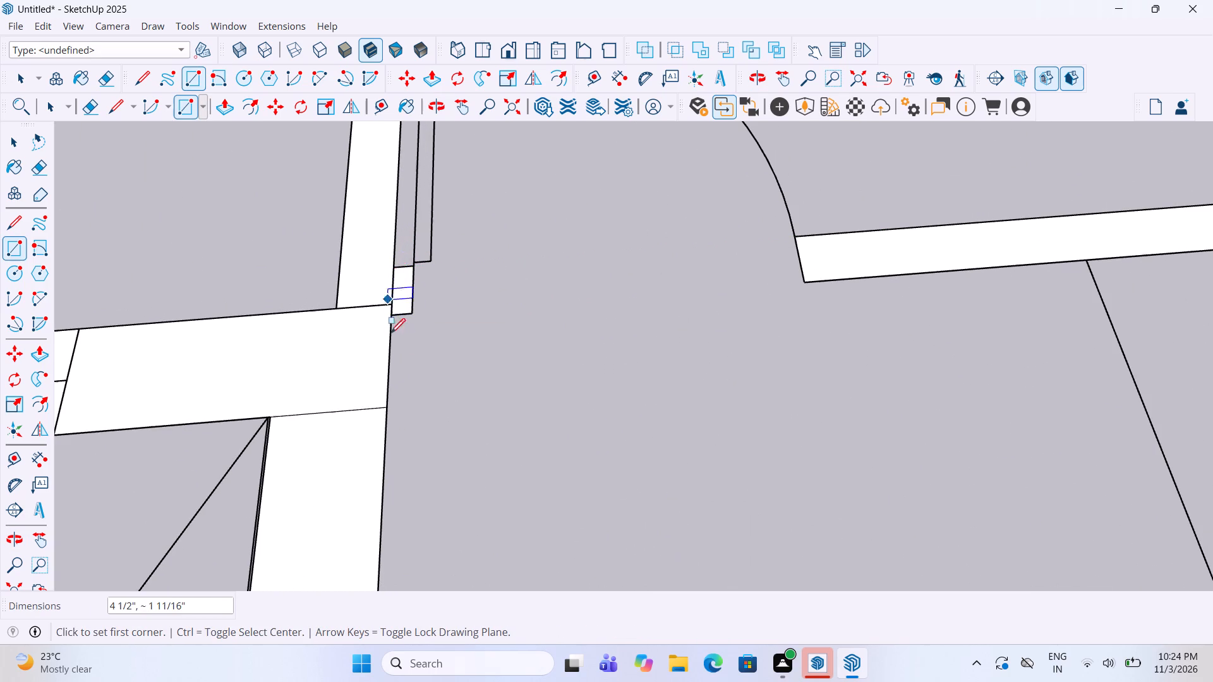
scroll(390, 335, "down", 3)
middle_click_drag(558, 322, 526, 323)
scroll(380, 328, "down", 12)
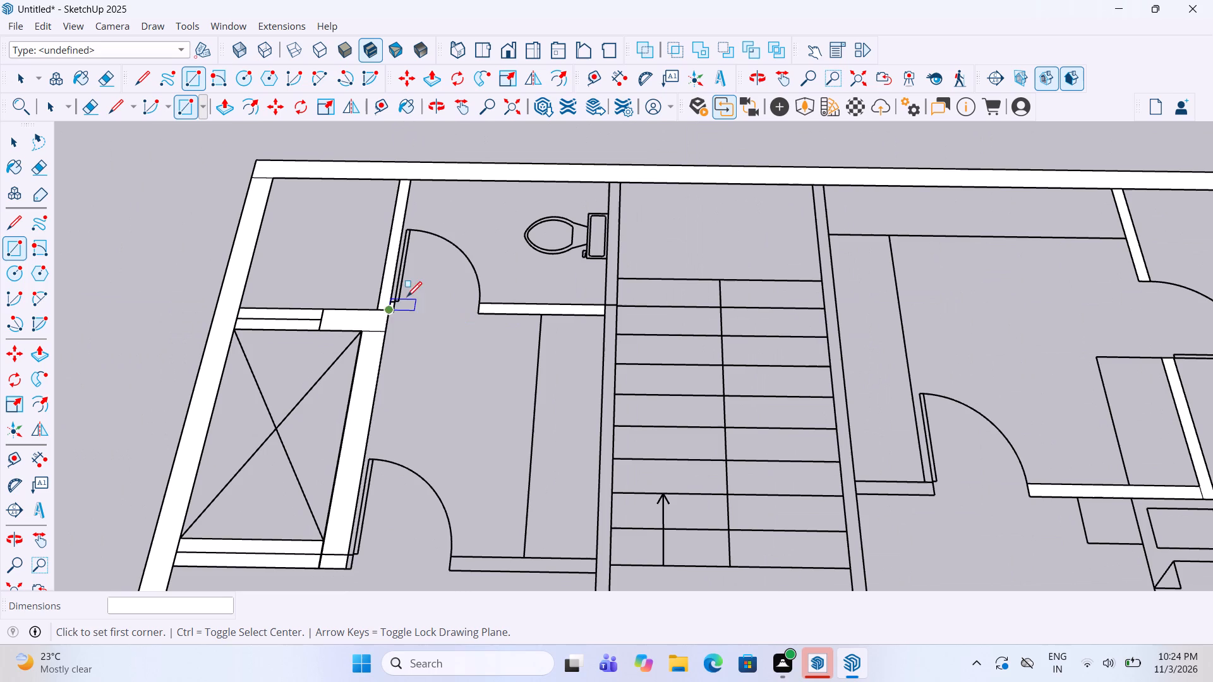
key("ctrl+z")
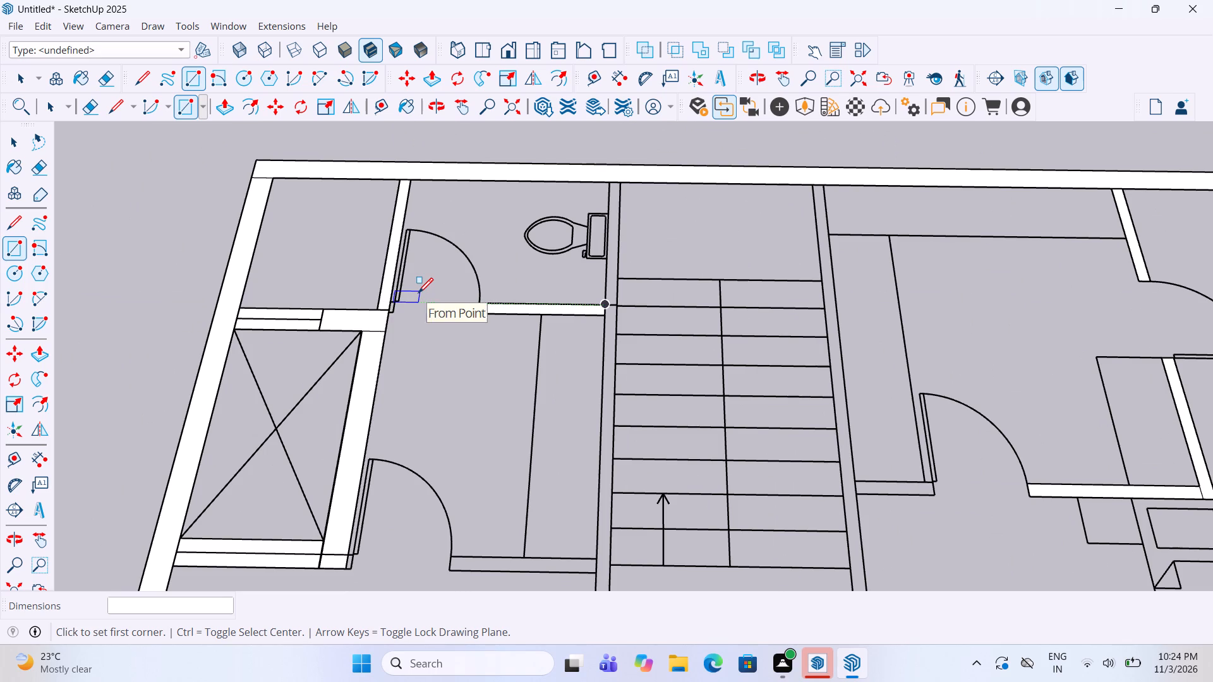
Draw a rectangle over the short wall running from the bedroom-side door swing to the staircase wall.
scroll(512, 362, "down", 3)
scroll(517, 554, "up", 6)
scroll(448, 519, "up", 2)
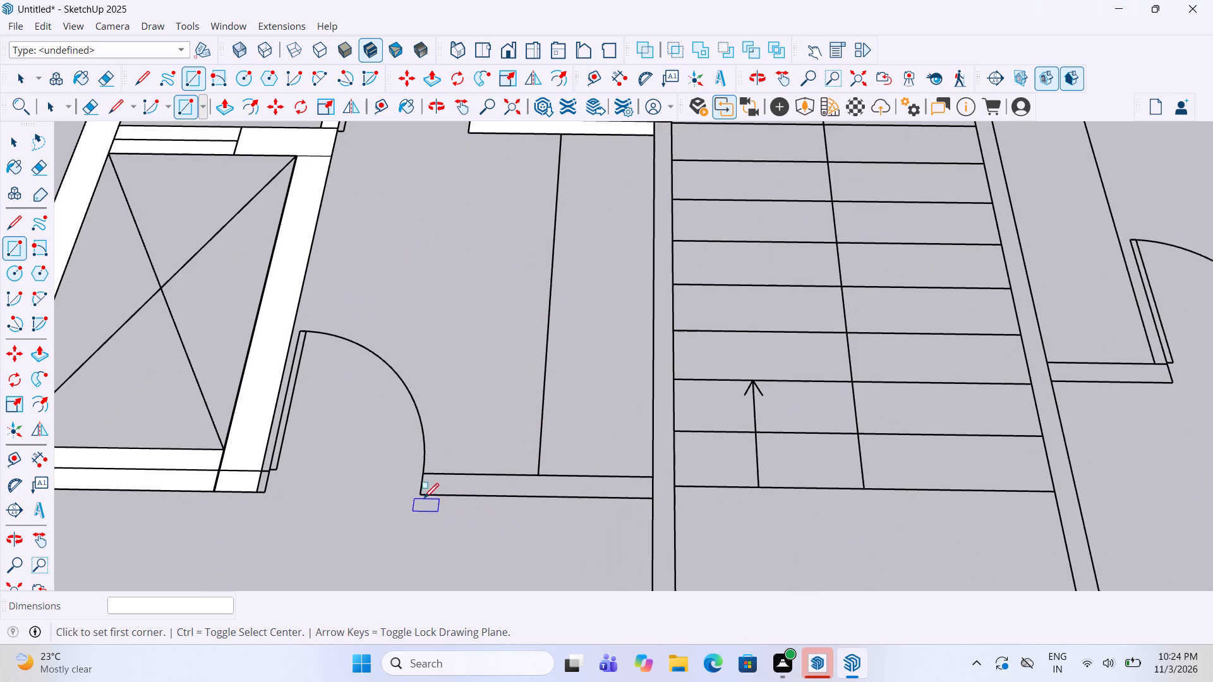
left_click(420, 496)
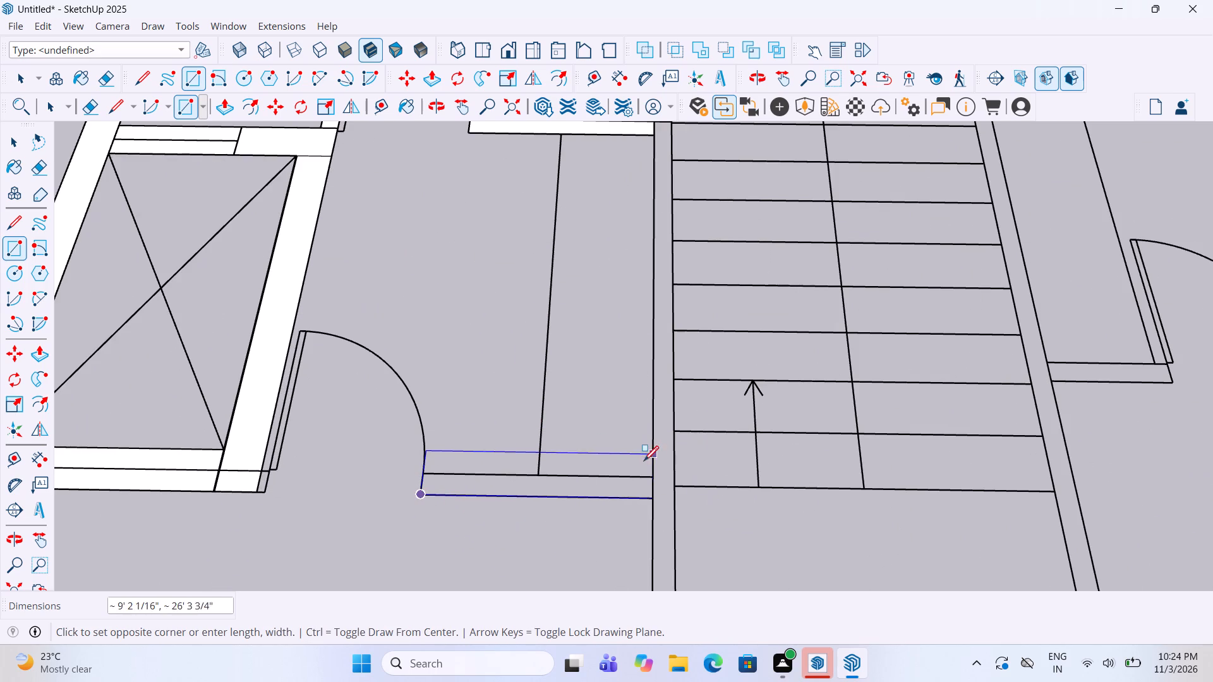
left_click(653, 476)
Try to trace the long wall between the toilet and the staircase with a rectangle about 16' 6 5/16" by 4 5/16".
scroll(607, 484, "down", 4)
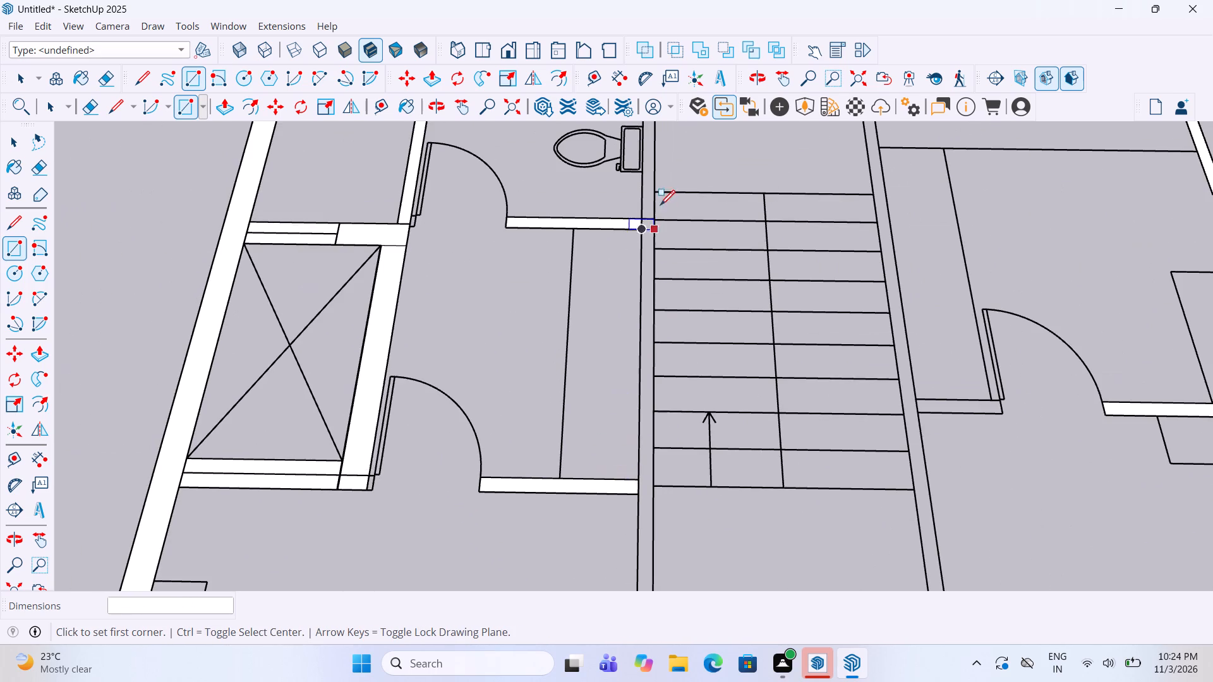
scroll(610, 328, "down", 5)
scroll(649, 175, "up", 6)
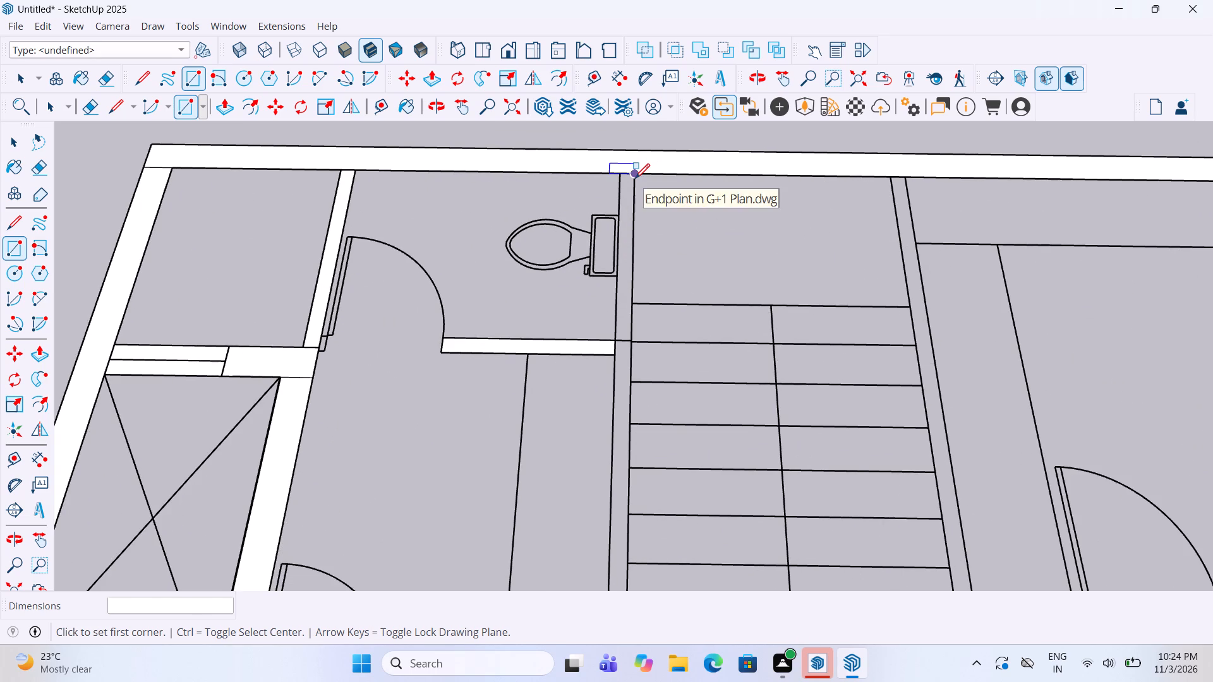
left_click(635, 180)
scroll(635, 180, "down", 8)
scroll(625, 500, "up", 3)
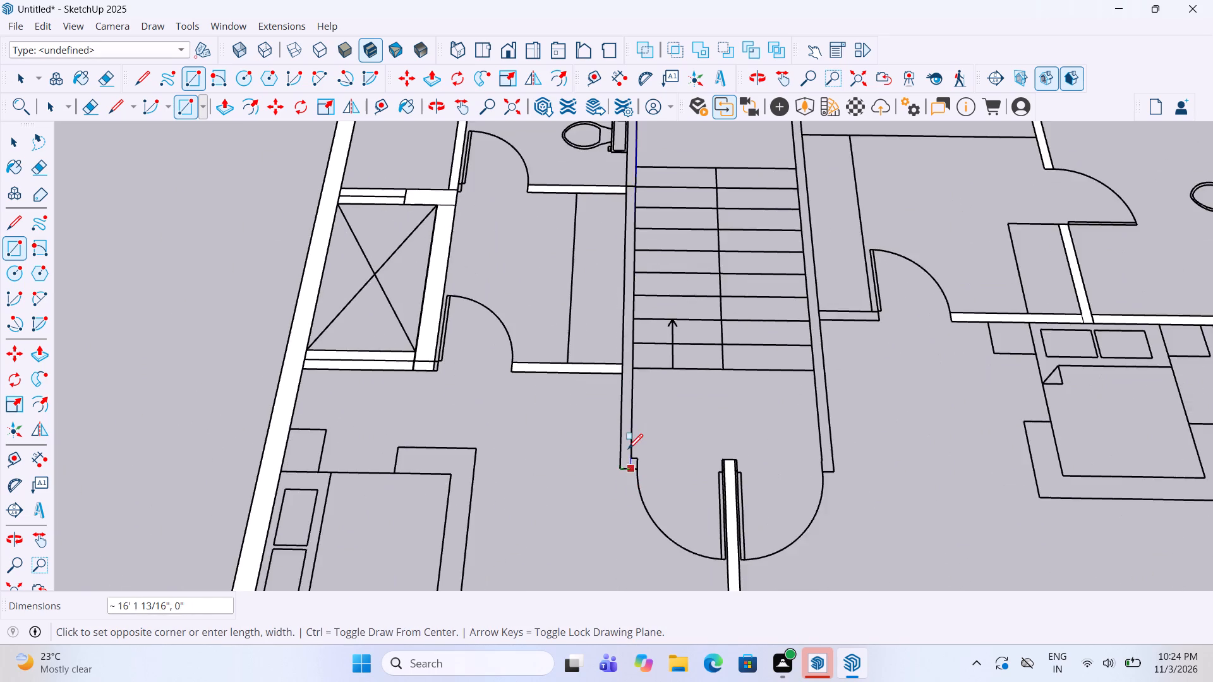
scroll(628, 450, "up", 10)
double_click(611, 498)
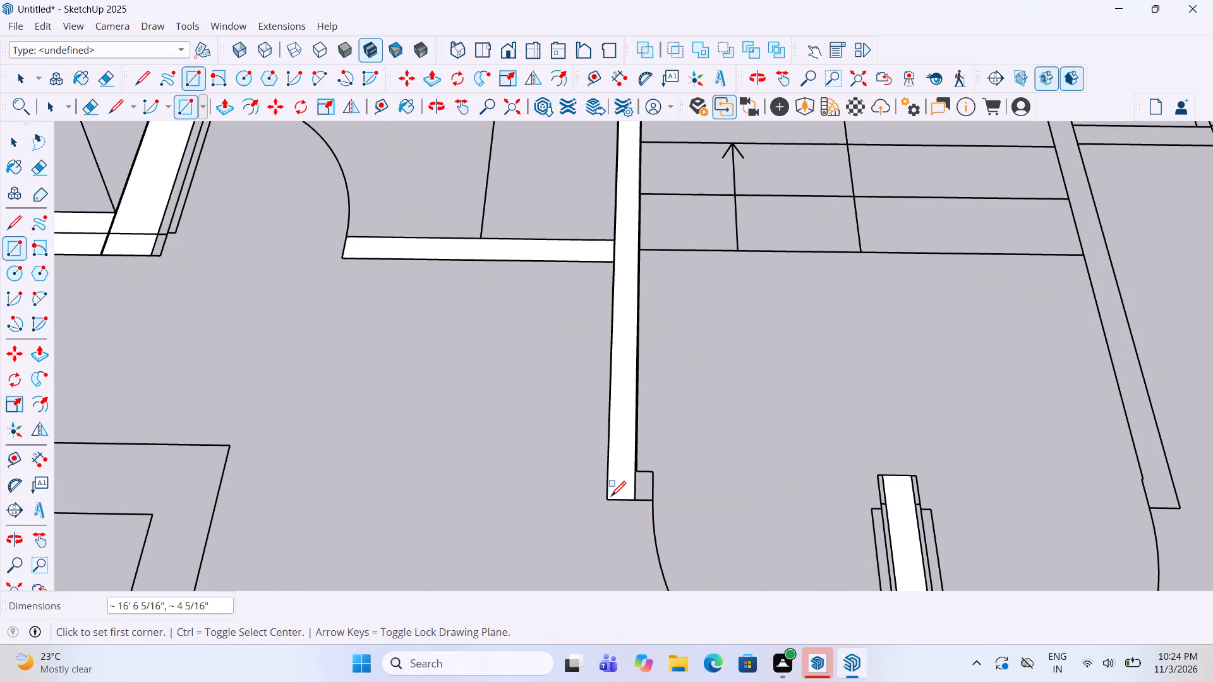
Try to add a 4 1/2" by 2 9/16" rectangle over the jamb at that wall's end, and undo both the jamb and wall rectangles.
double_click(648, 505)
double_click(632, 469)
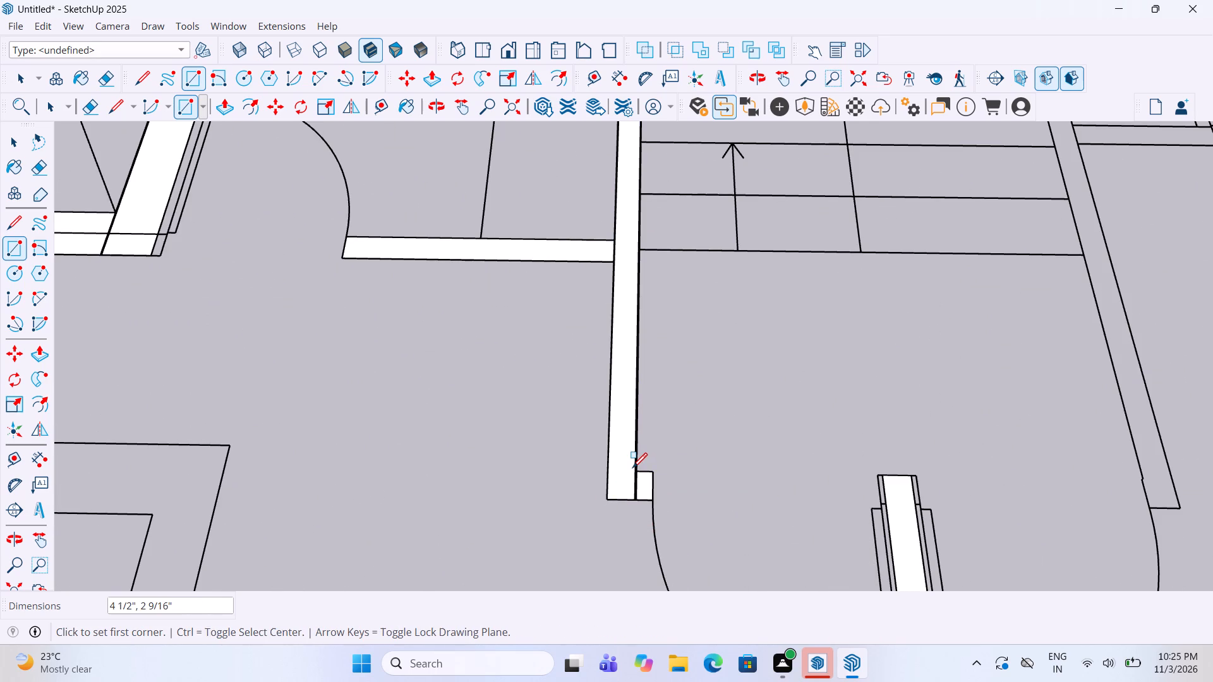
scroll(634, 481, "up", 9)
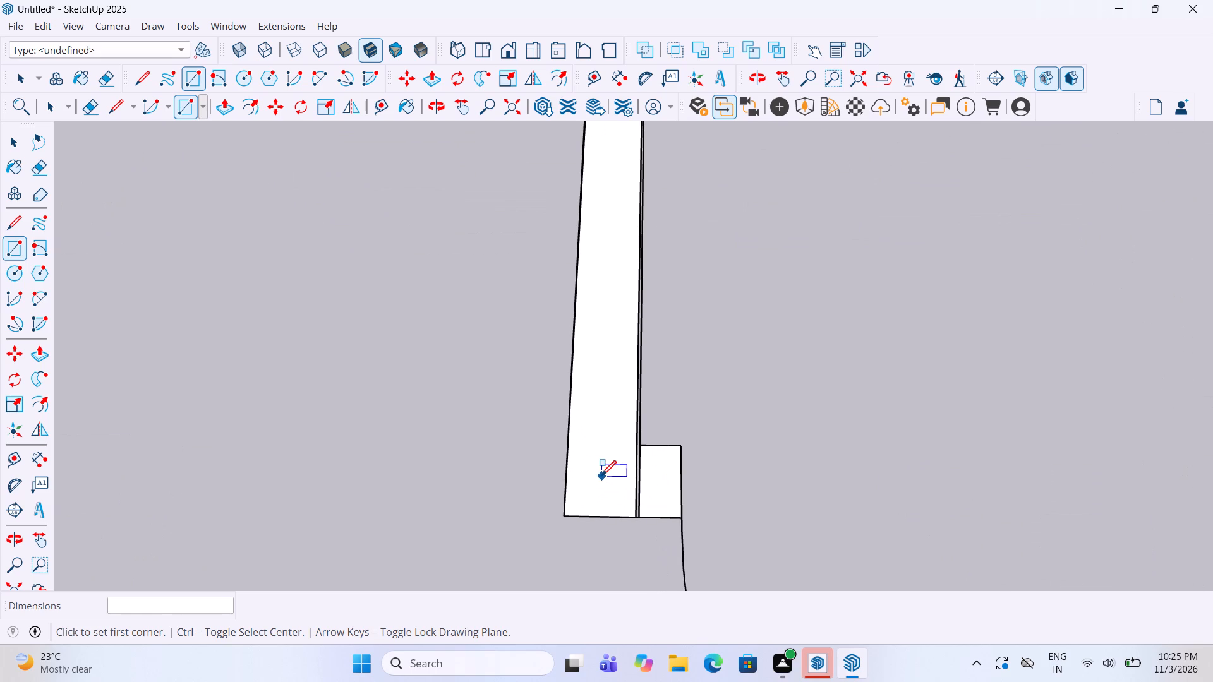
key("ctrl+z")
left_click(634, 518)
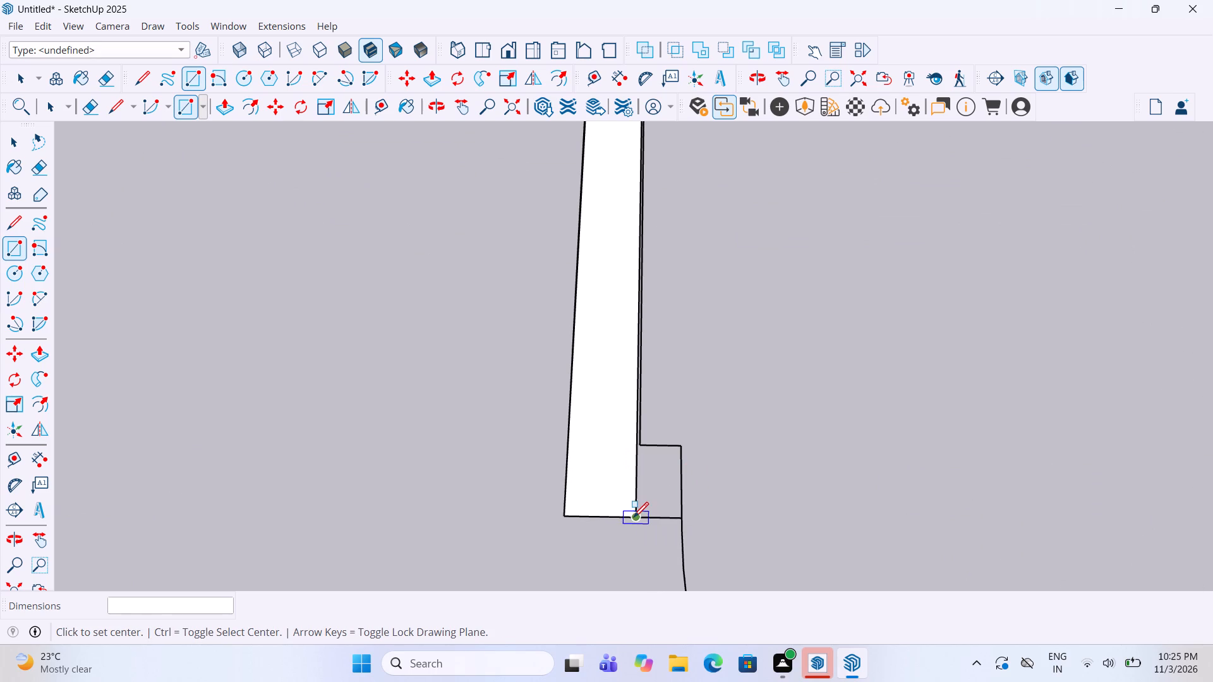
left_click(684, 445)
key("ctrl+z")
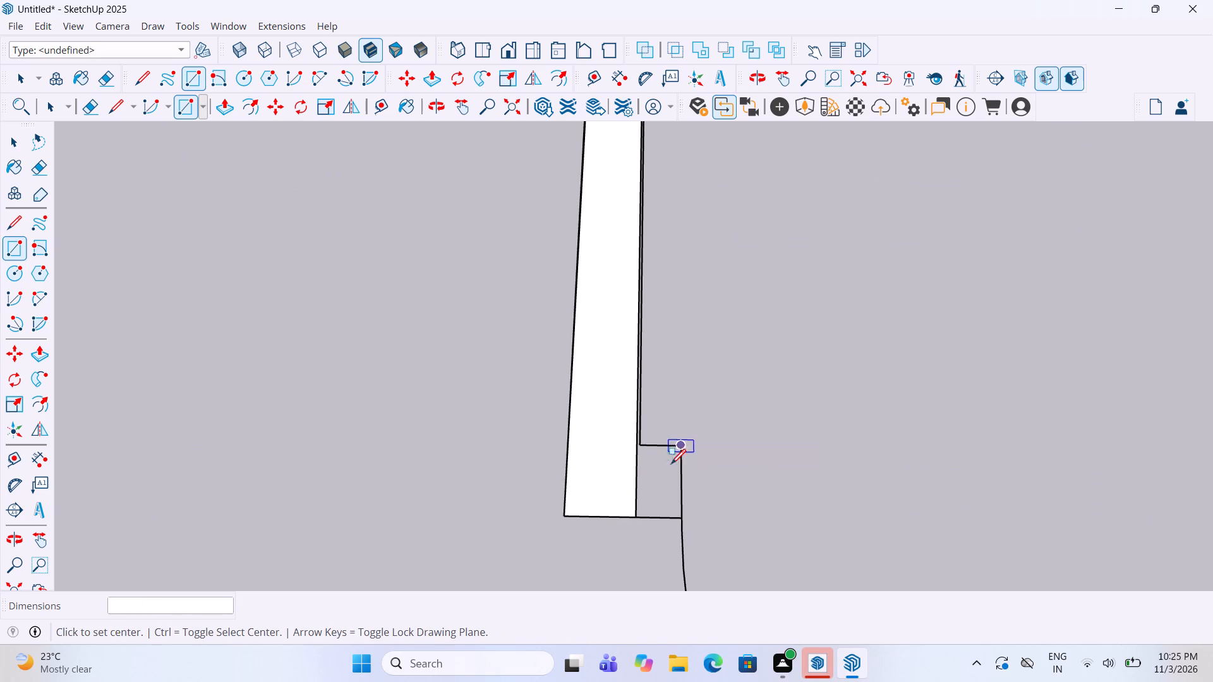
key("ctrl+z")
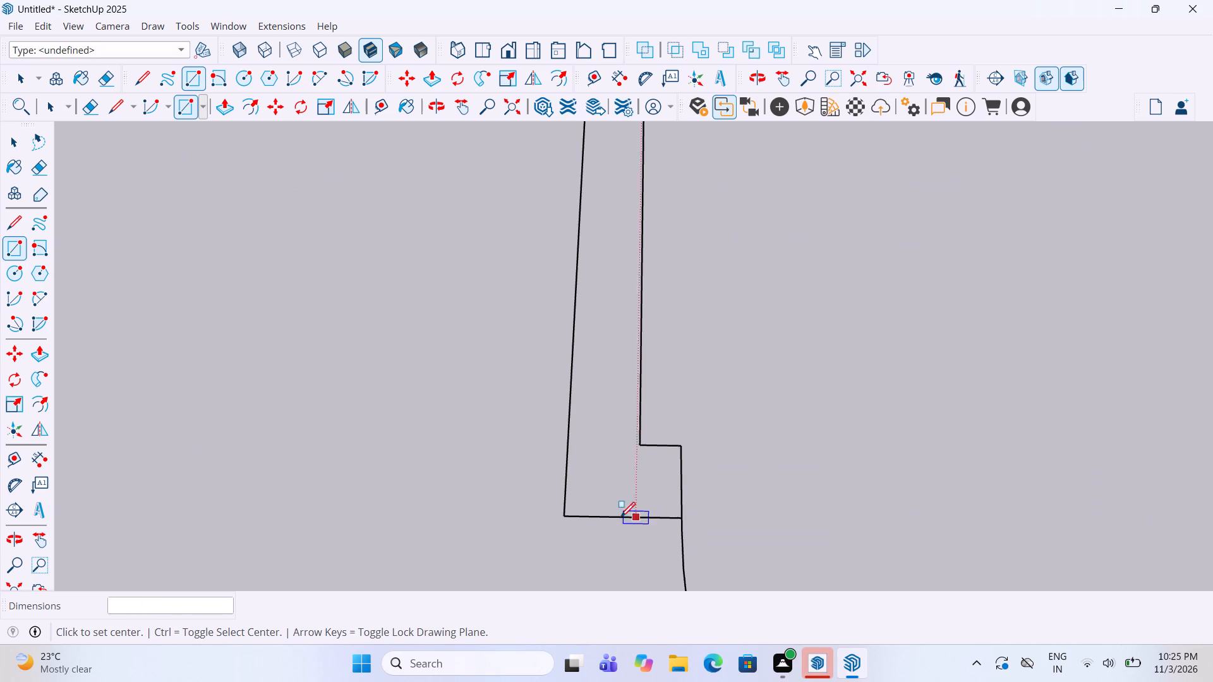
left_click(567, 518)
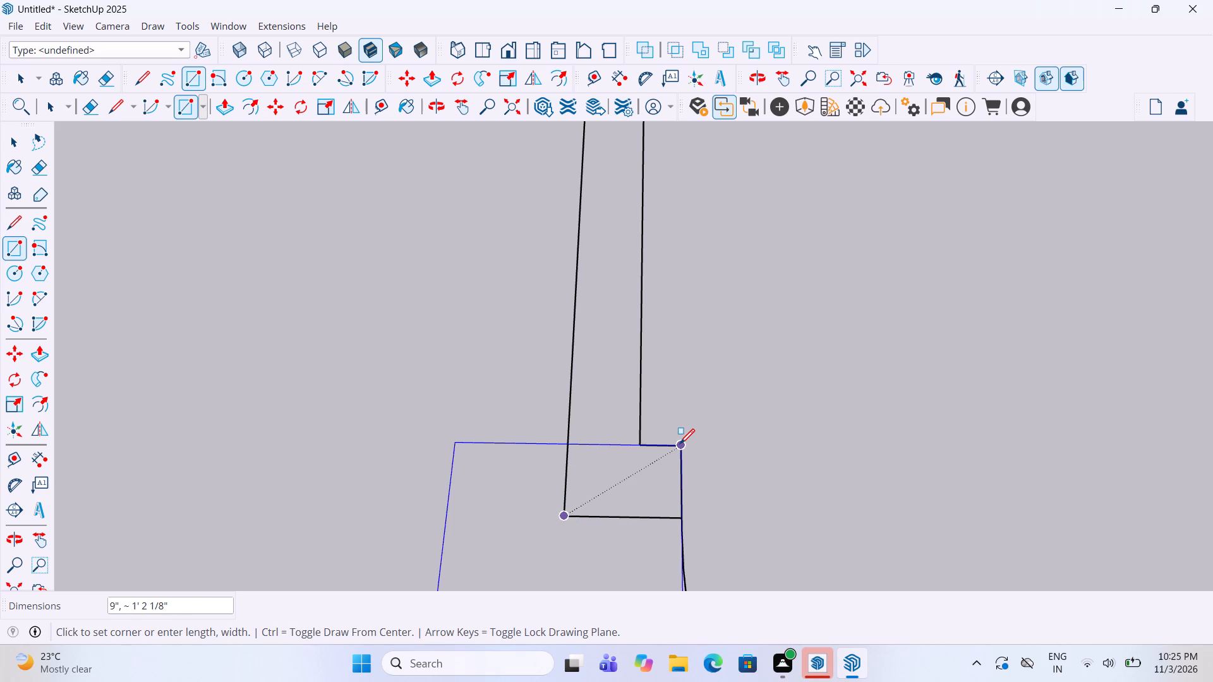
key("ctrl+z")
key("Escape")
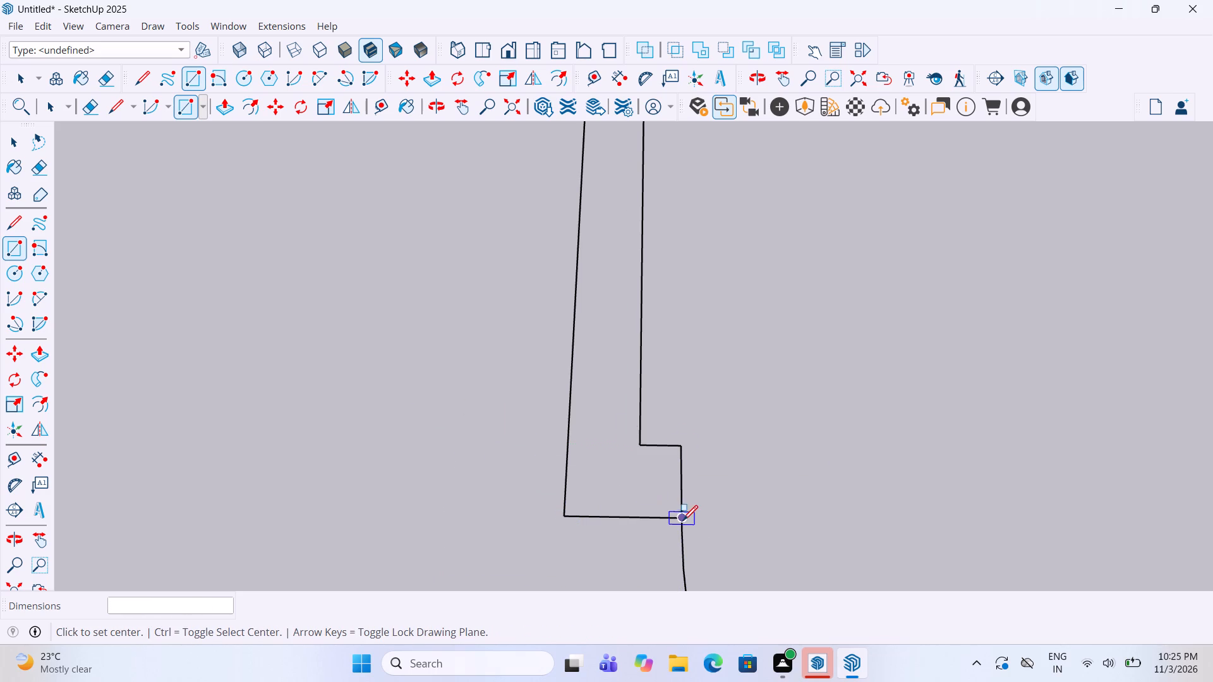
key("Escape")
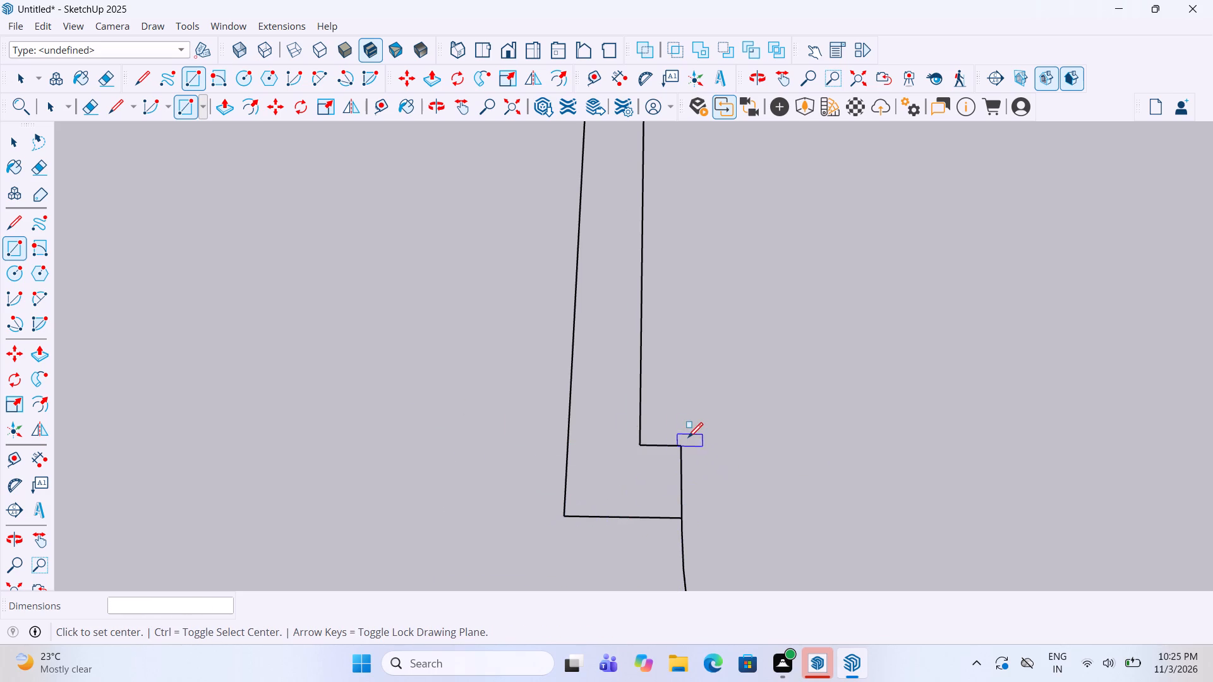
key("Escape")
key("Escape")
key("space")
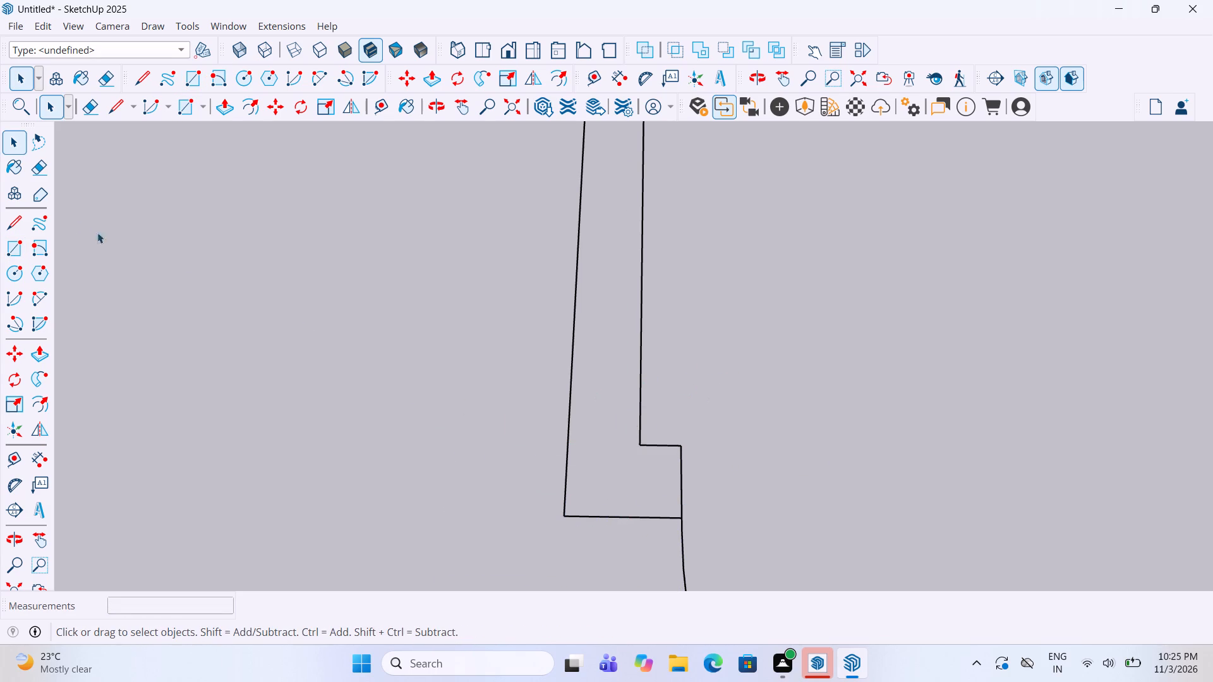
Draw a 4 1/2" by about 7 1/16" rectangle over the widened end of the toilet-side staircase wall, including its jamb.
left_click(13, 236)
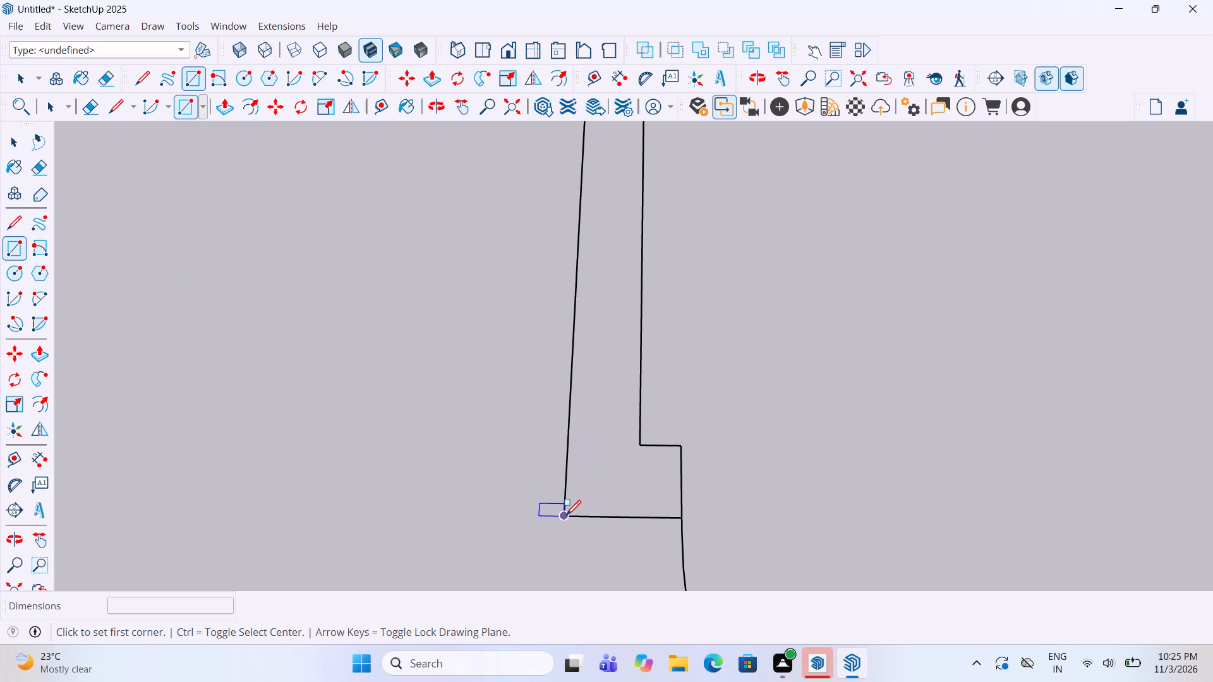
left_click(566, 517)
left_click(678, 453)
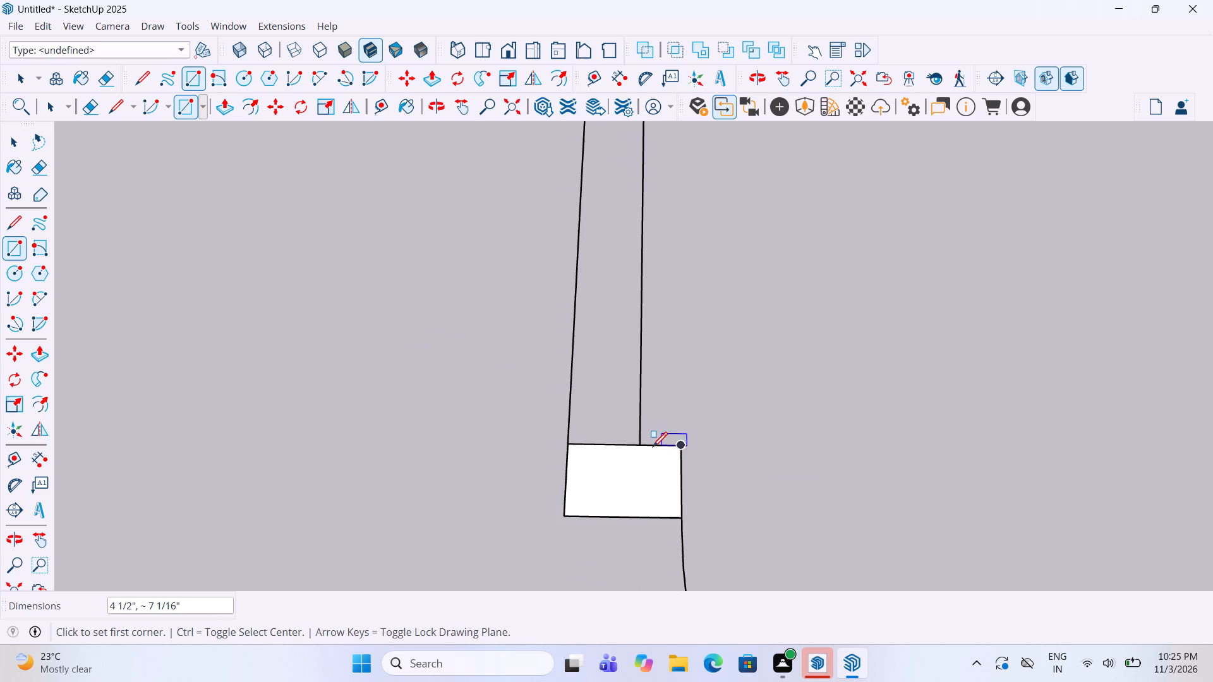
Draw a rectangle over the rest of the toilet-side staircase wall, from the widened end block up to the outer wall.
left_click(643, 443)
scroll(641, 460, "down", 16)
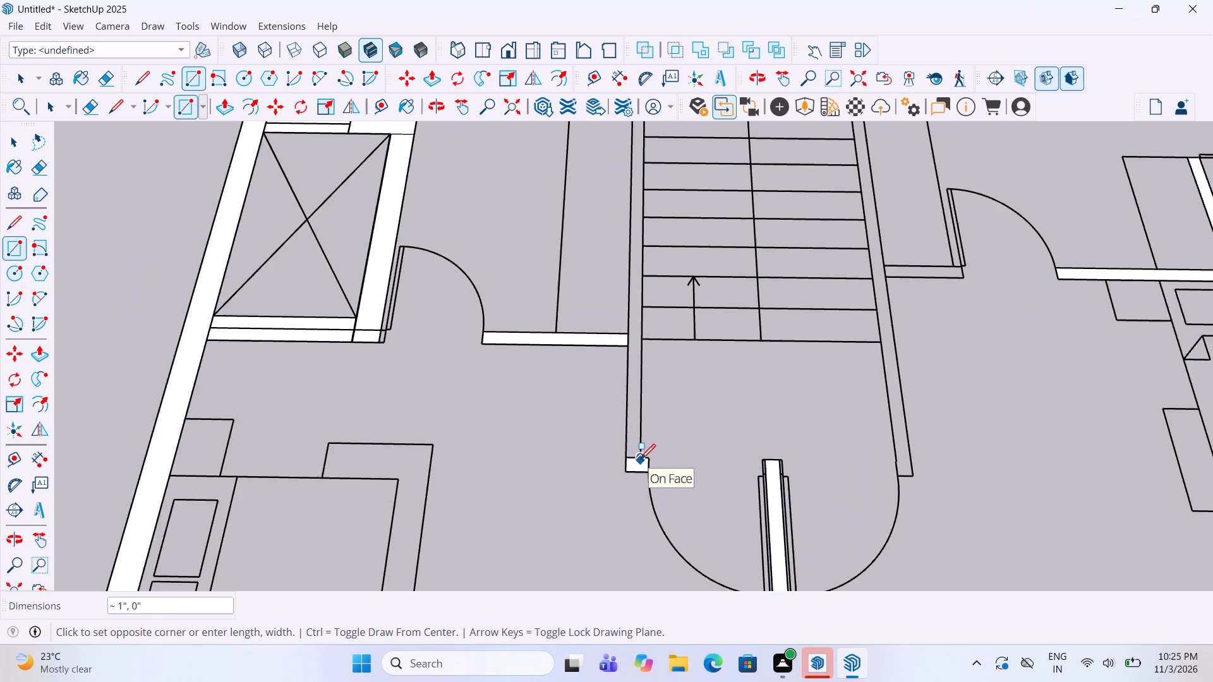
scroll(641, 460, "down", 11)
scroll(634, 231, "up", 13)
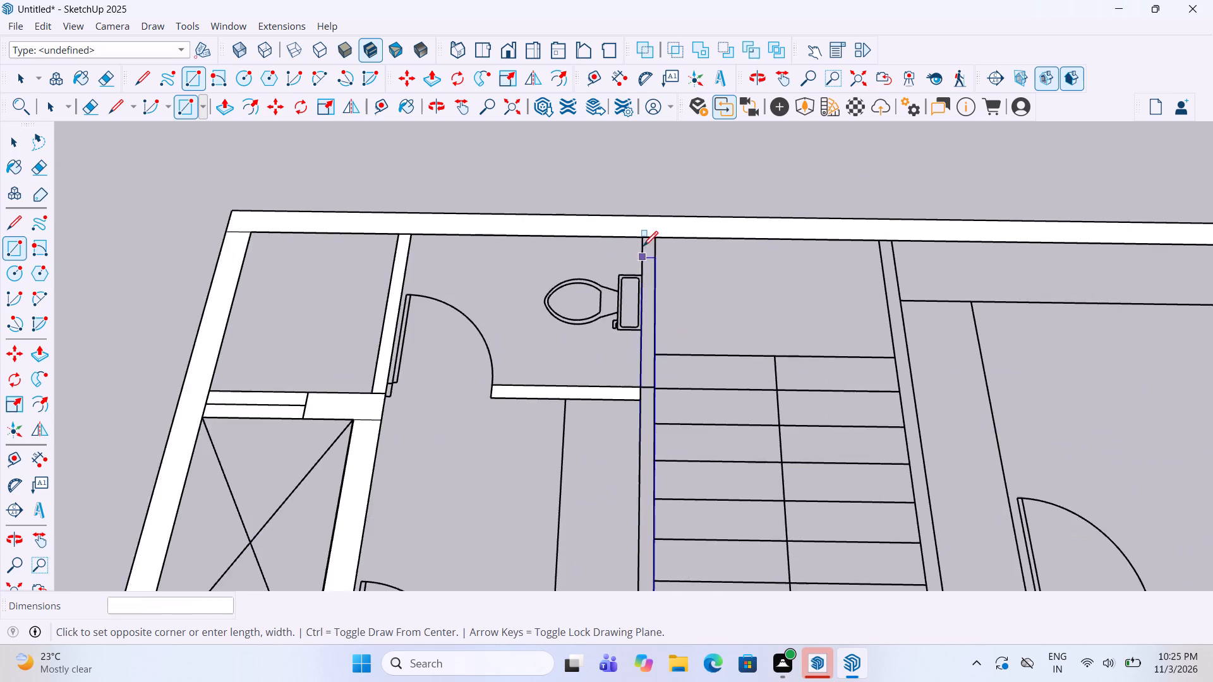
scroll(643, 248, "up", 11)
left_click(642, 222)
scroll(624, 236, "down", 2)
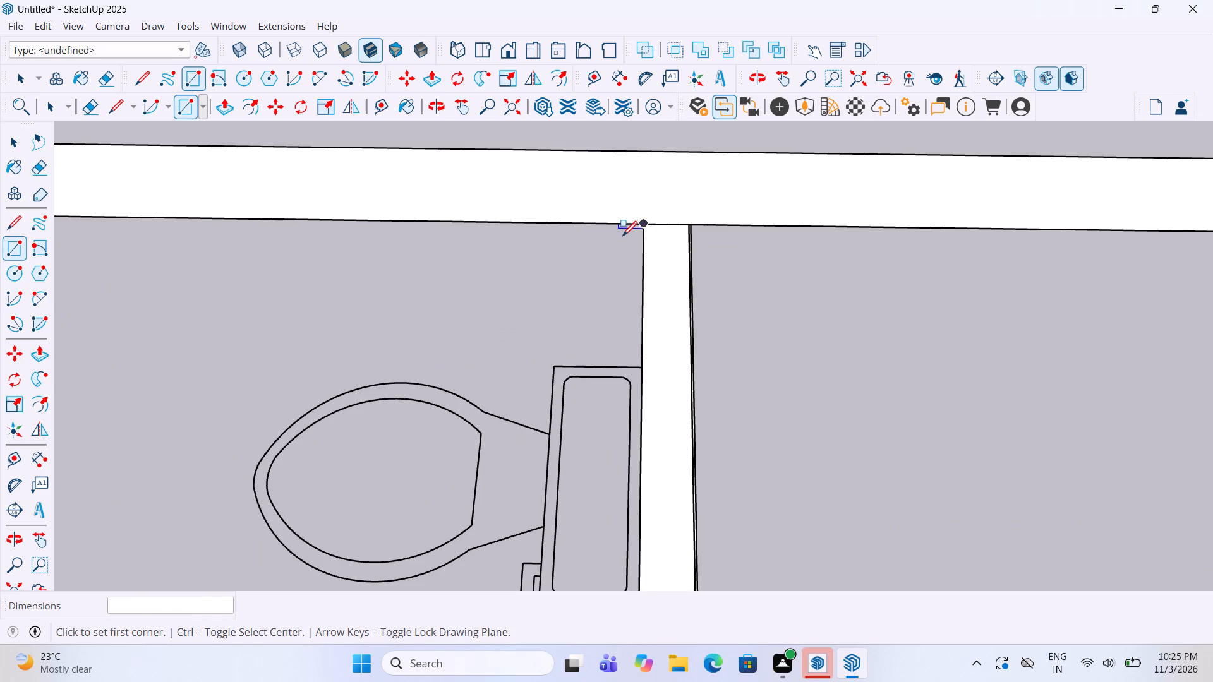
scroll(622, 237, "down", 14)
middle_click_drag(658, 571, 601, 469)
scroll(619, 351, "down", 5)
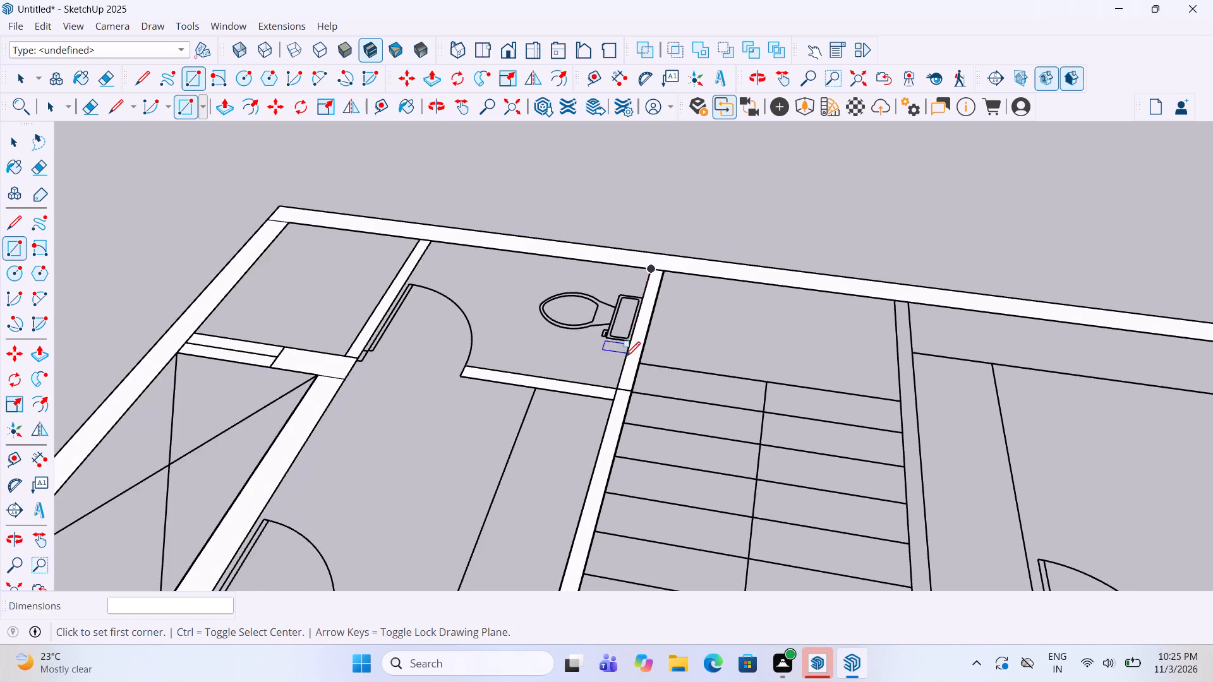
Draw a rectangle about 16' 6 5/16" by 4 7/16" over the first-floor staircase wall opposite the toilet, up to the outer wall.
scroll(622, 601, "up", 3)
scroll(641, 357, "down", 5)
scroll(589, 597, "up", 11)
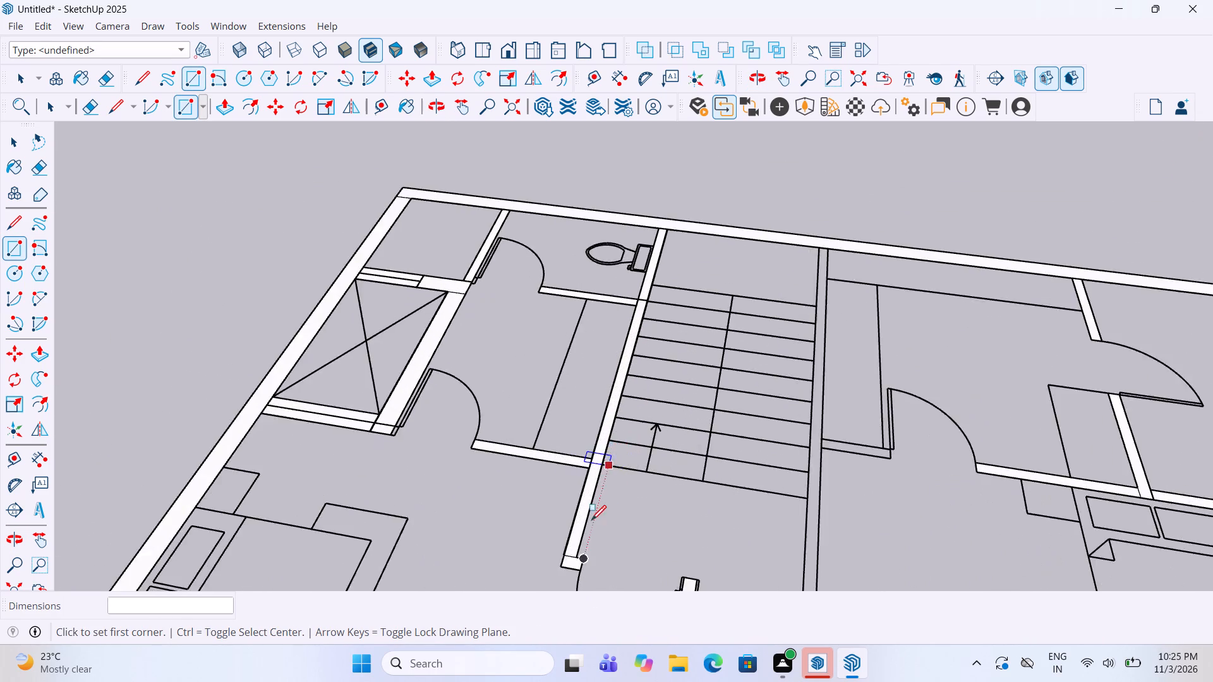
scroll(591, 522, "up", 9)
scroll(497, 492, "down", 12)
scroll(625, 391, "down", 2)
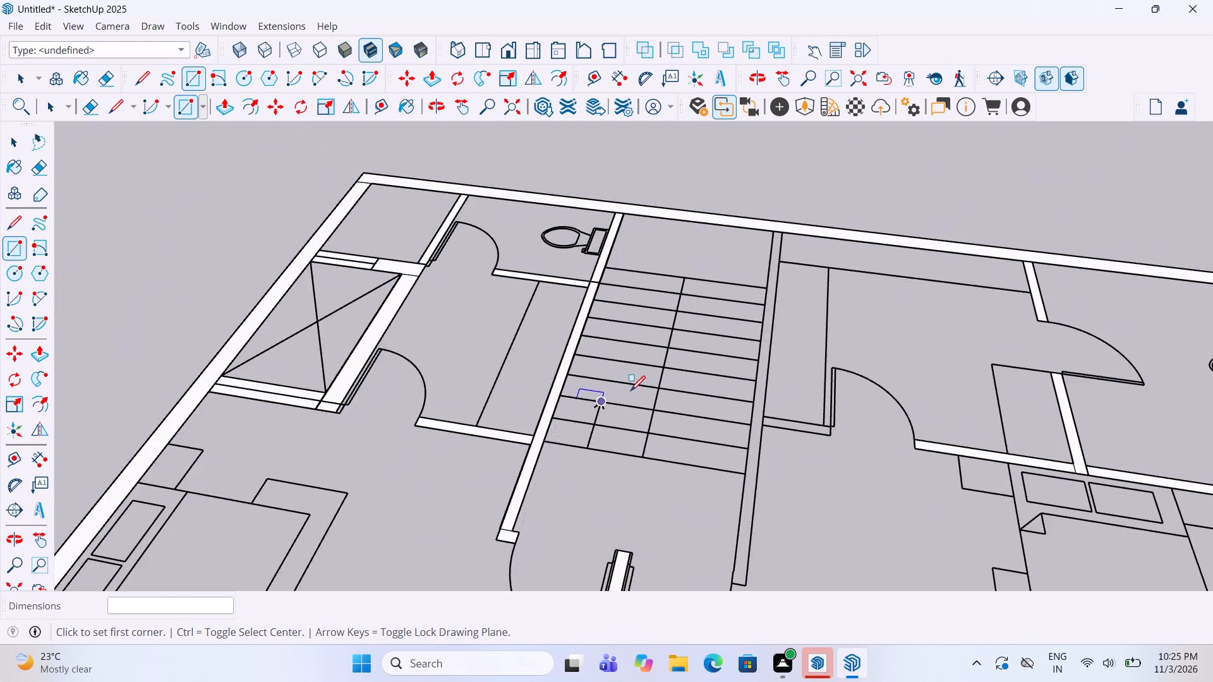
scroll(631, 392, "down", 4)
scroll(720, 526, "up", 10)
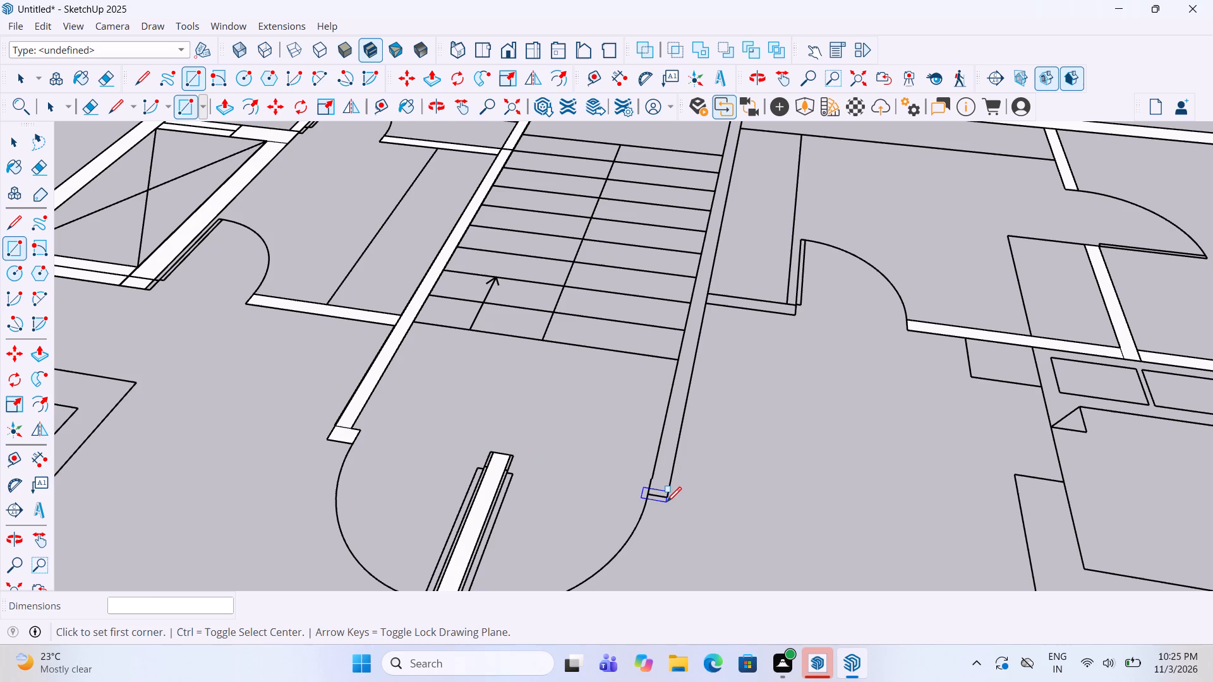
left_click(667, 503)
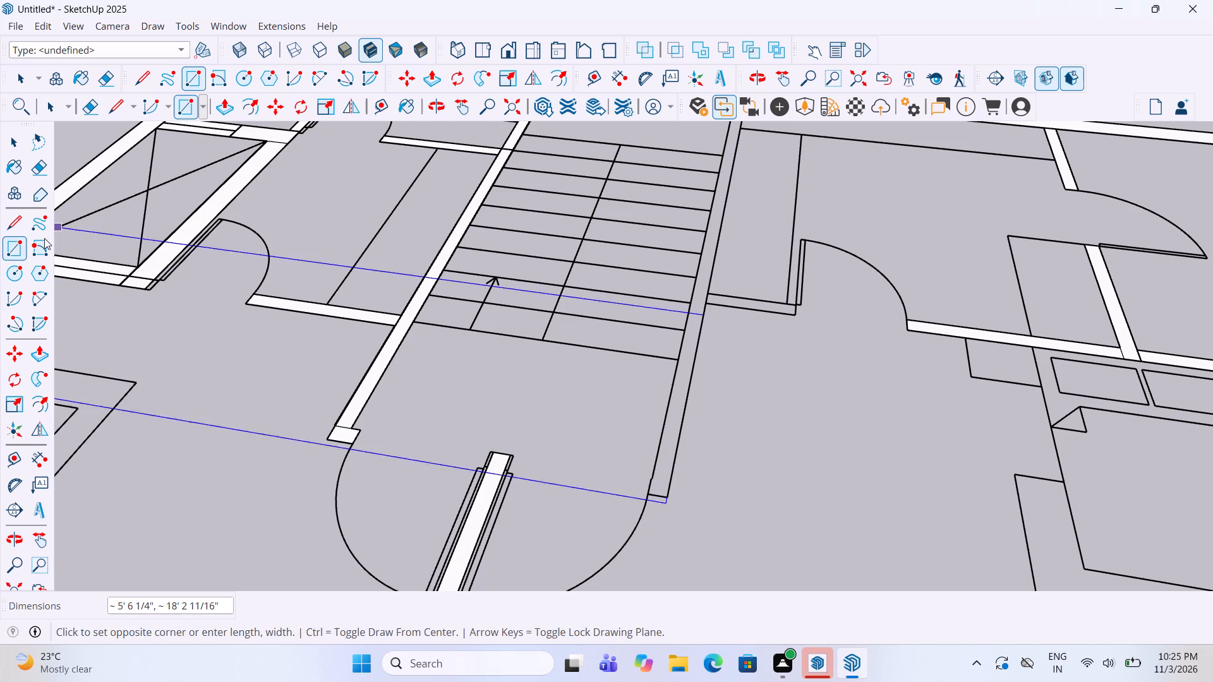
left_click(15, 242)
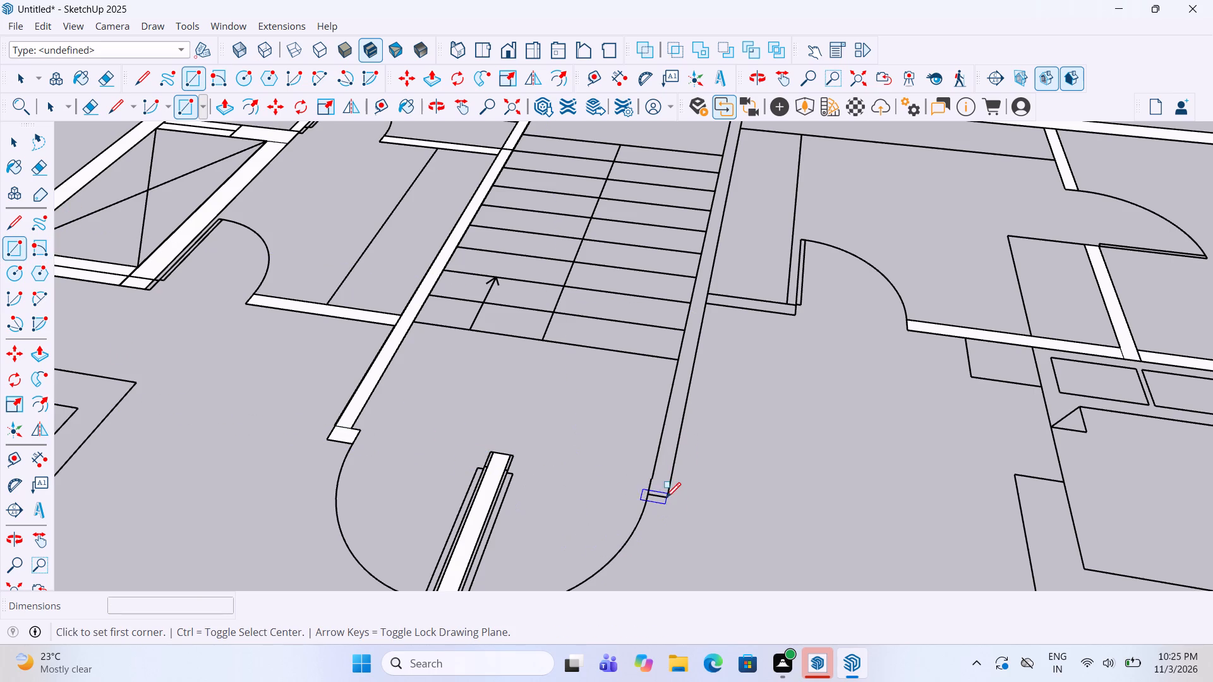
left_click(668, 496)
scroll(661, 521, "down", 10)
middle_click_drag(697, 290, 715, 424)
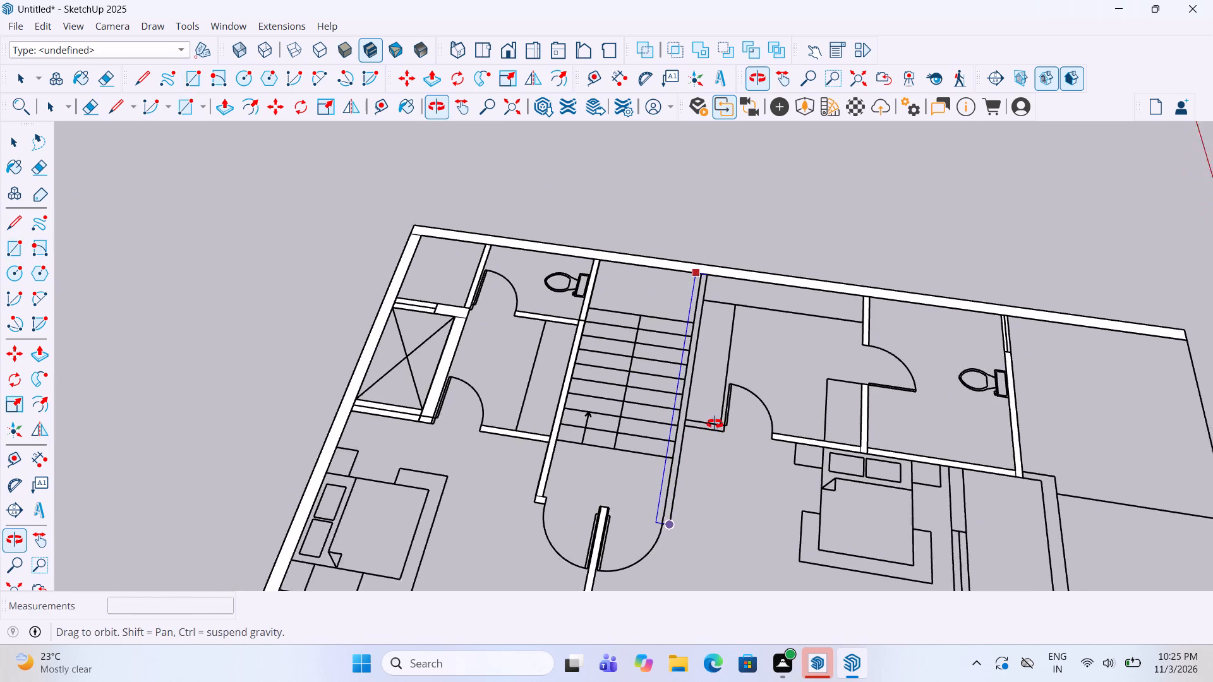
middle_click_drag(715, 424, 715, 424)
scroll(724, 229, "up", 9)
scroll(653, 287, "up", 5)
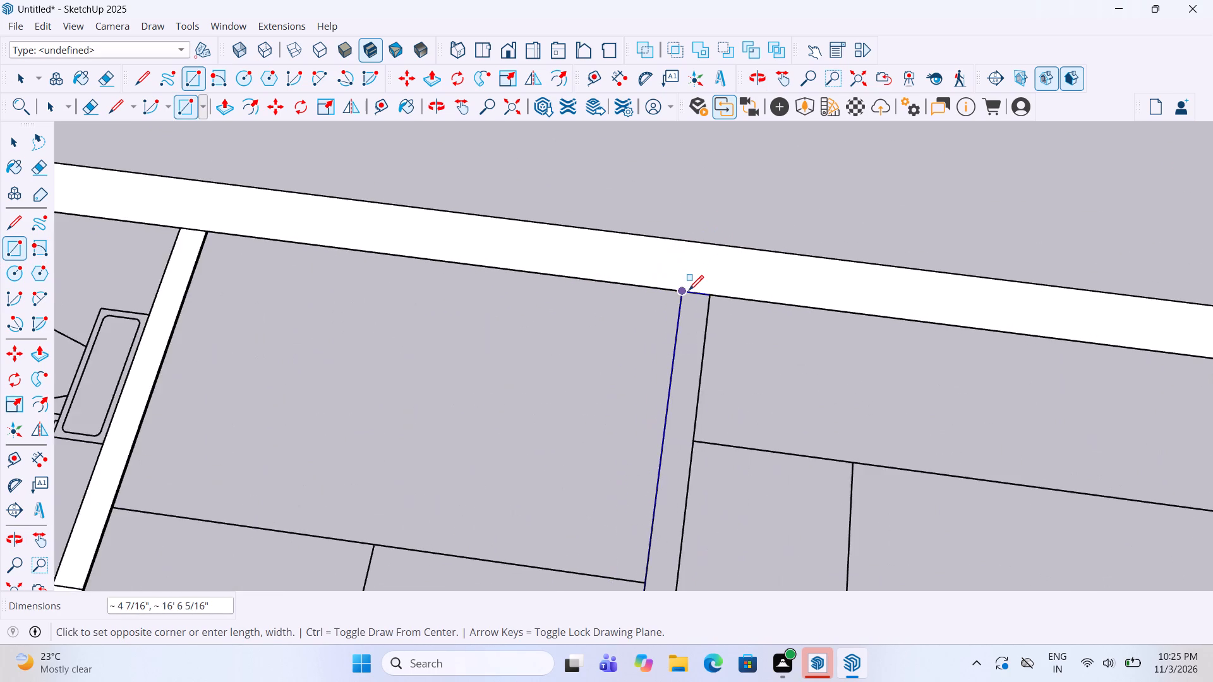
scroll(689, 292, "up", 6)
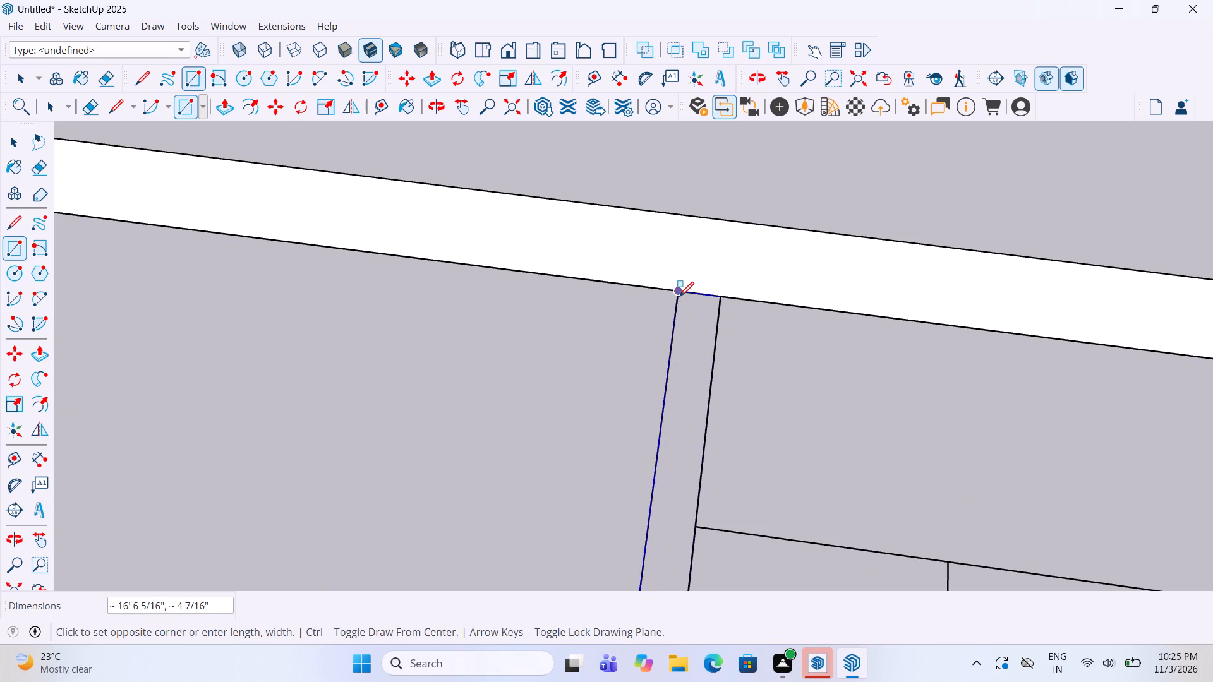
double_click(679, 294)
scroll(673, 239, "down", 13)
scroll(557, 256, "down", 5)
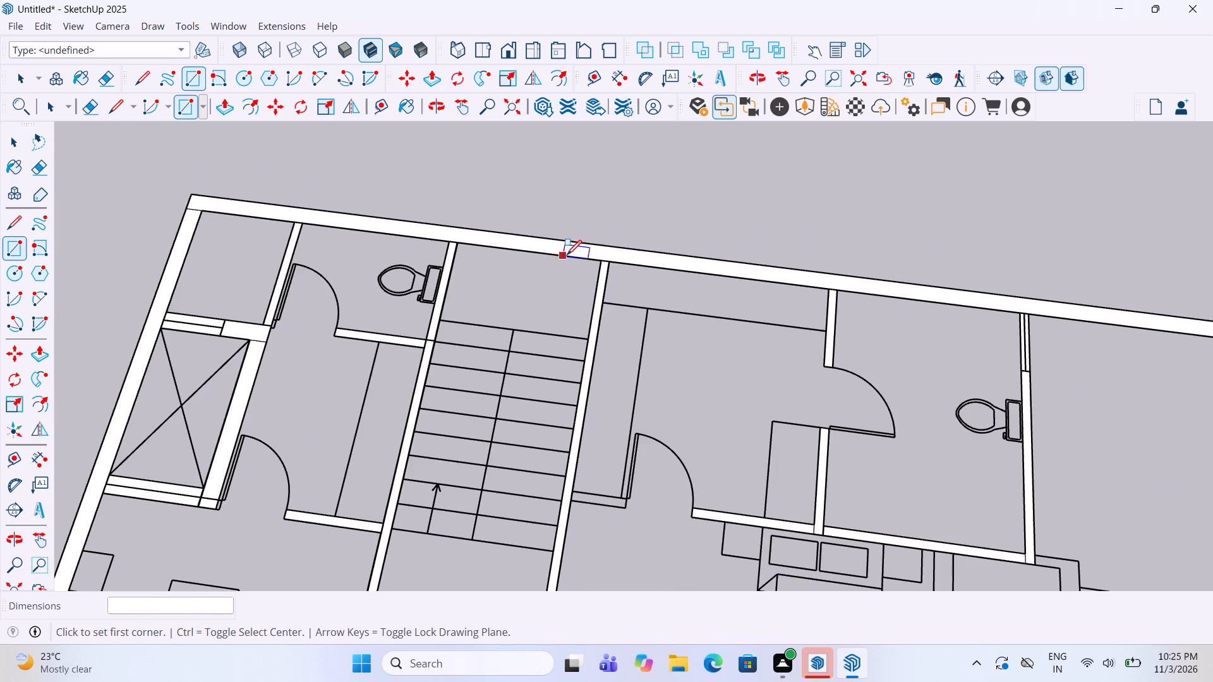
Draw an 11 3/4" by about 3' 7 5/16" rectangle over the bedroom-balcony wall piece between the bed-head wall and the window.
scroll(603, 245, "down", 5)
scroll(655, 288, "down", 2)
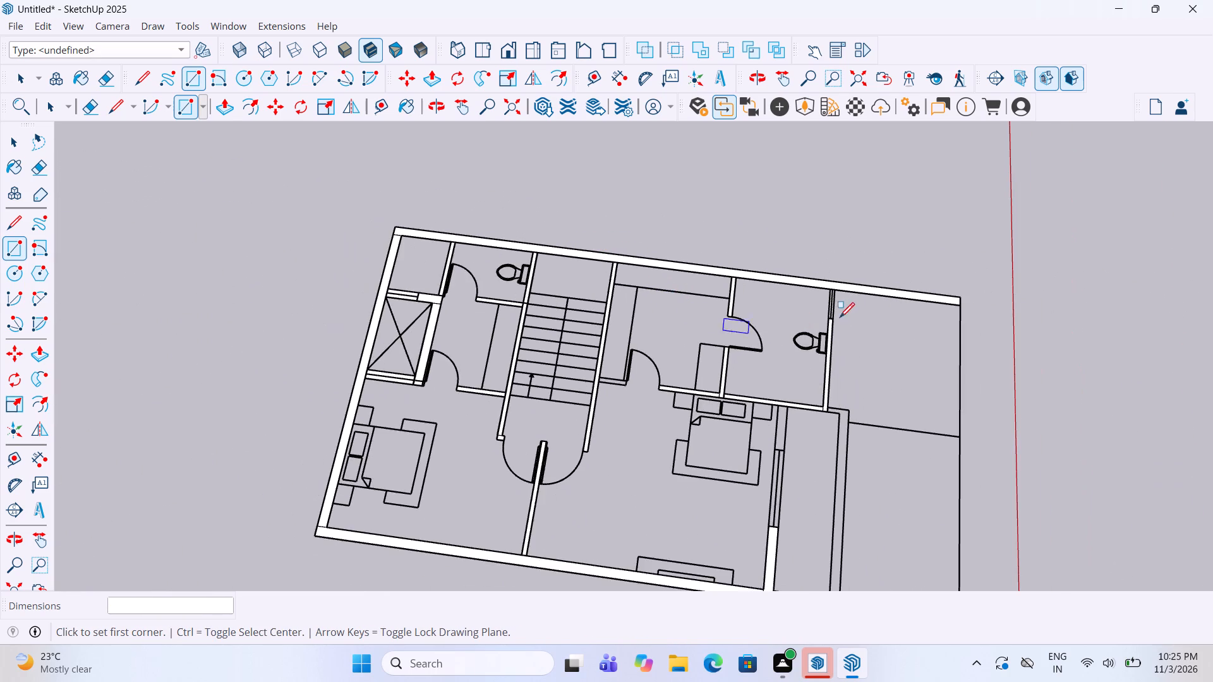
scroll(843, 310, "up", 6)
scroll(657, 311, "down", 5)
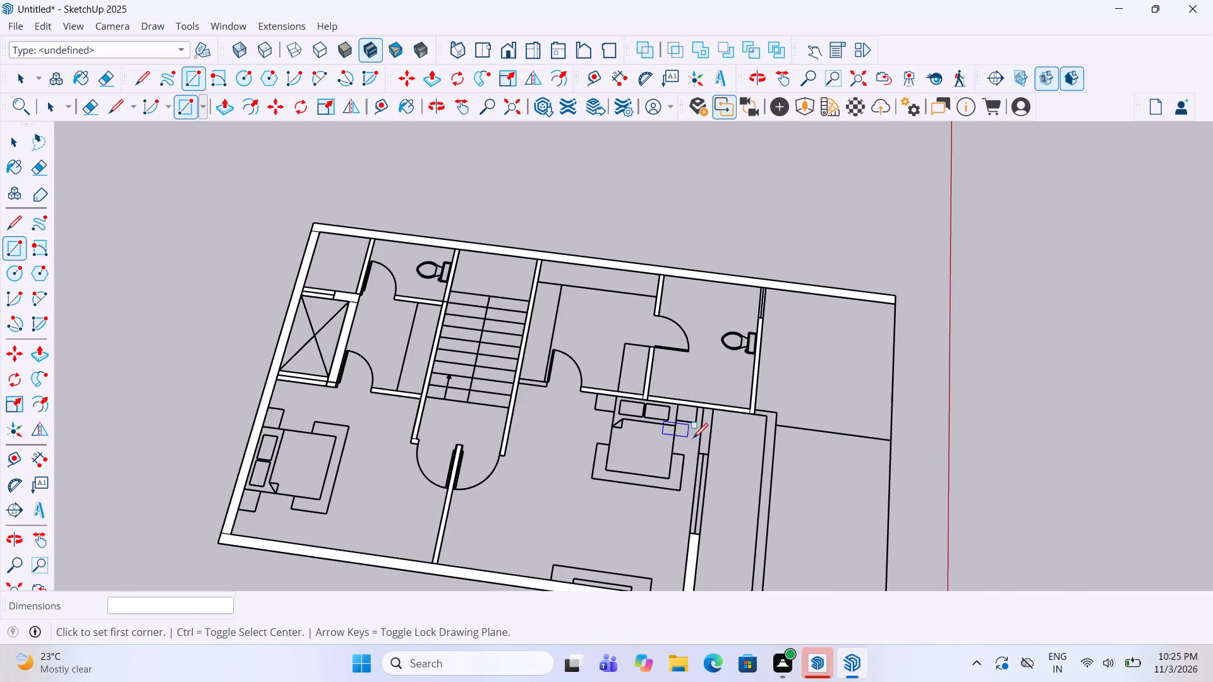
middle_click_drag(693, 440, 835, 416)
scroll(761, 436, "up", 12)
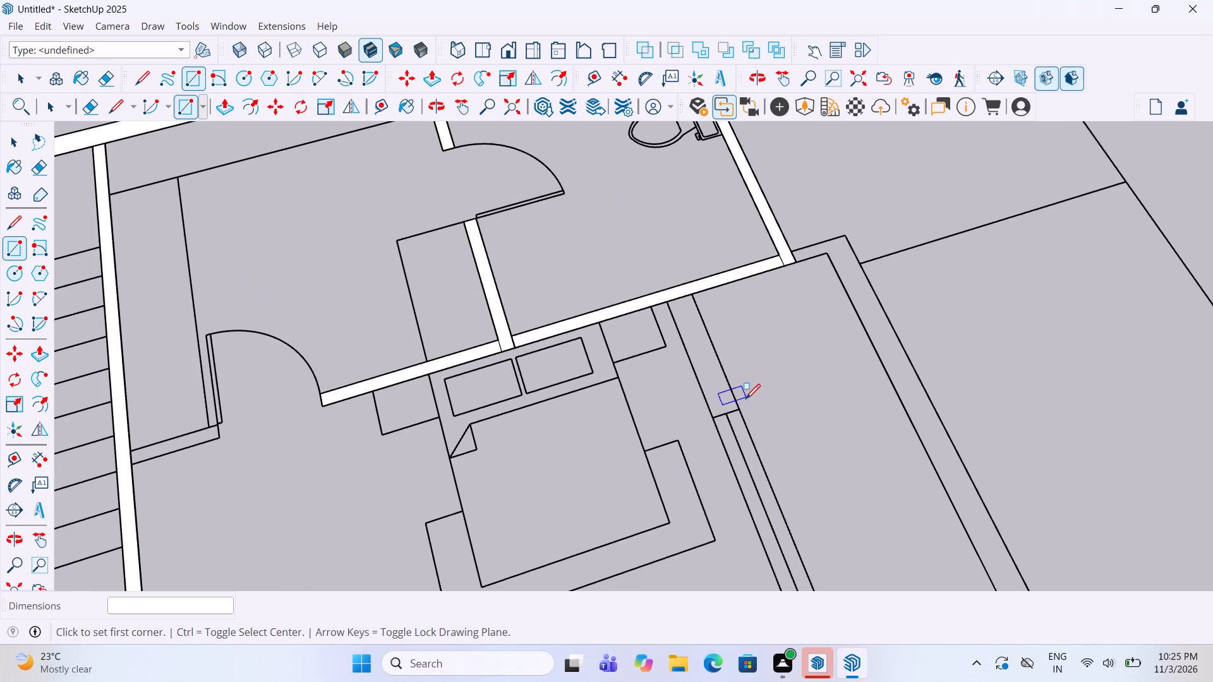
double_click(739, 409)
left_click(664, 301)
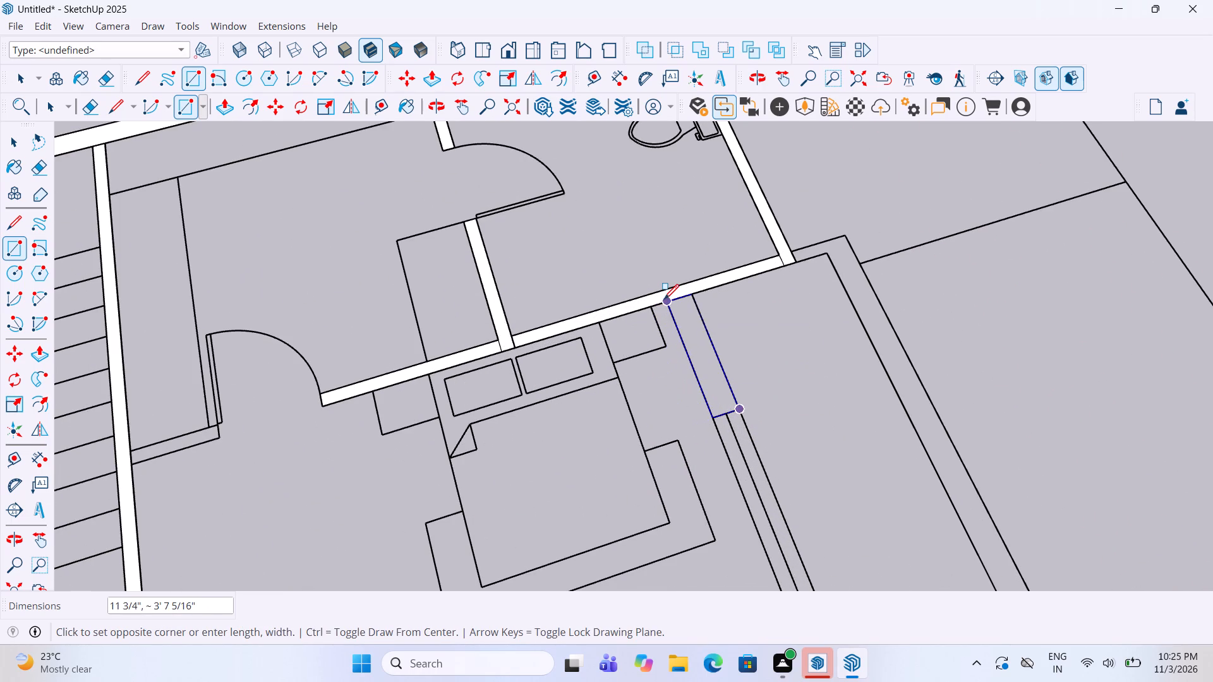
Draw a rectangle over the window opening in the wall between the first-floor bedroom and the balcony.
scroll(621, 282, "down", 11)
middle_click_drag(720, 410, 562, 383)
scroll(718, 409, "up", 1)
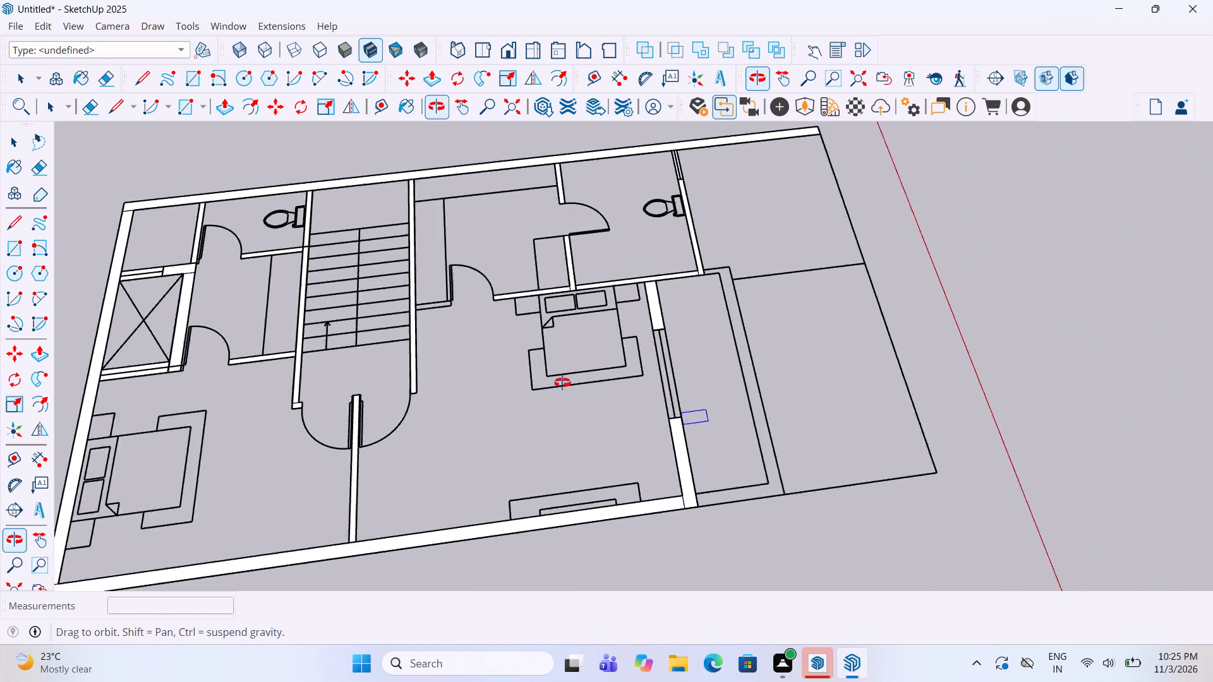
middle_click_drag(562, 383, 281, 381)
middle_click_drag(584, 371, 433, 376)
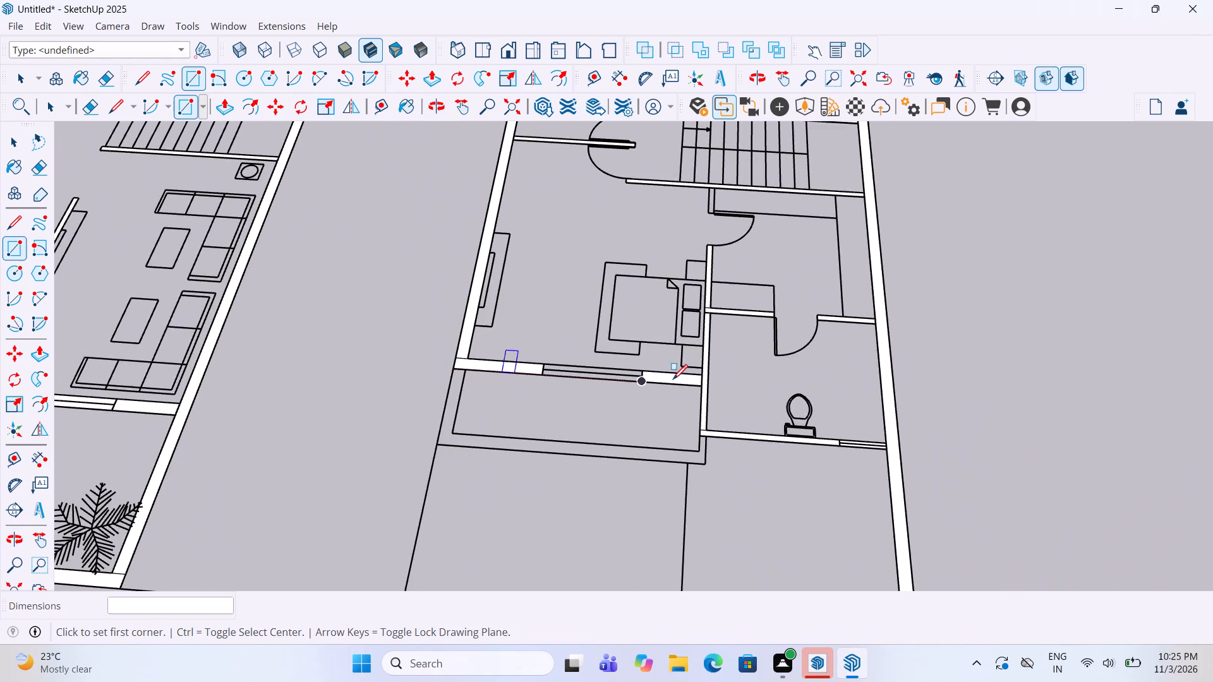
scroll(677, 386, "down", 4)
middle_click_drag(694, 297, 718, 319)
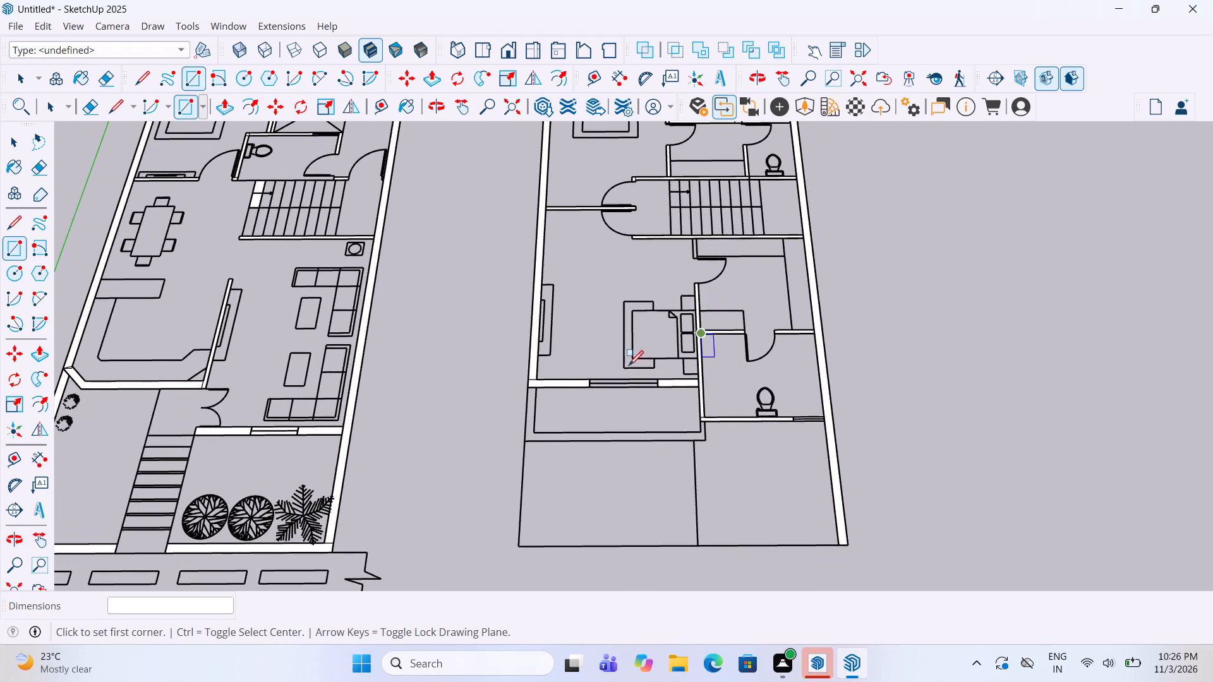
scroll(616, 368, "up", 11)
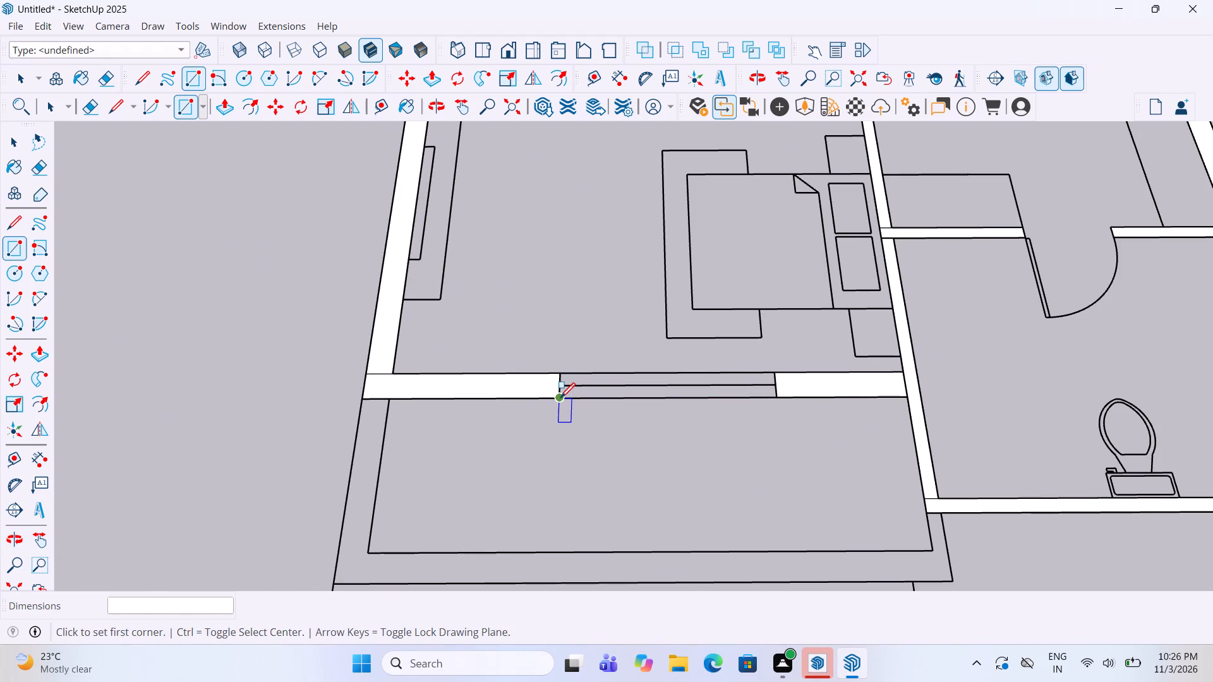
left_click(560, 399)
left_click(776, 374)
scroll(501, 402, "down", 6)
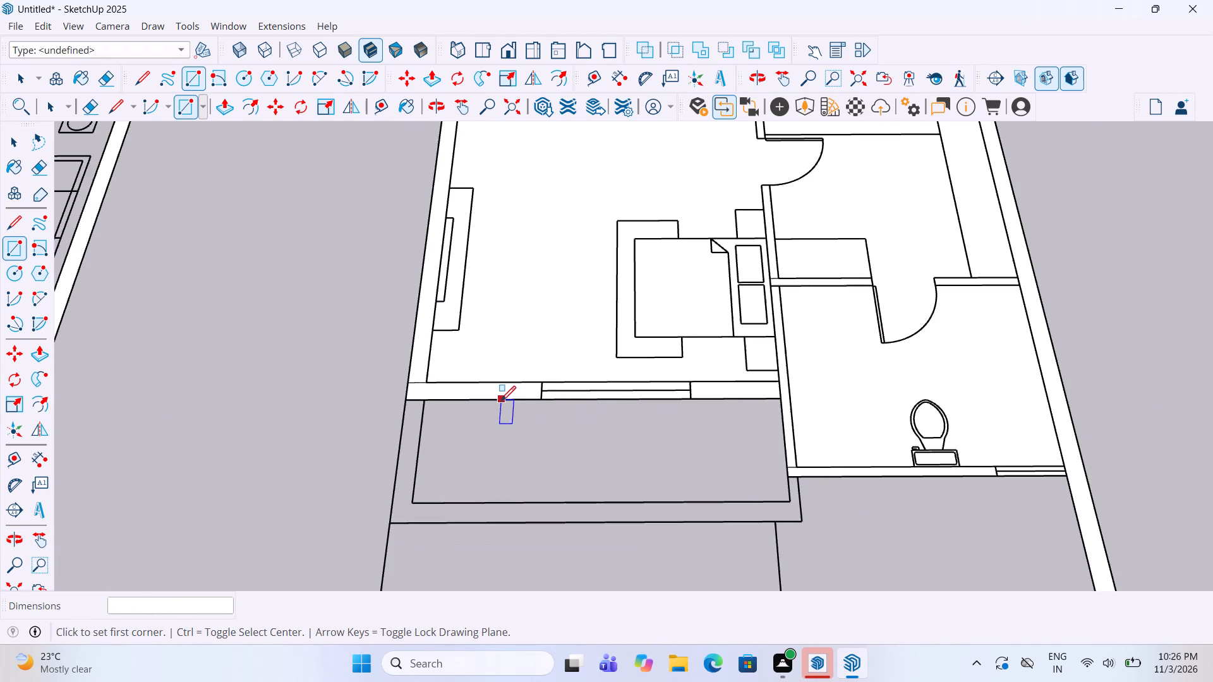
Delete the unwanted face filling the first-floor bedroom and adjoining rooms.
key("space")
left_click(533, 306)
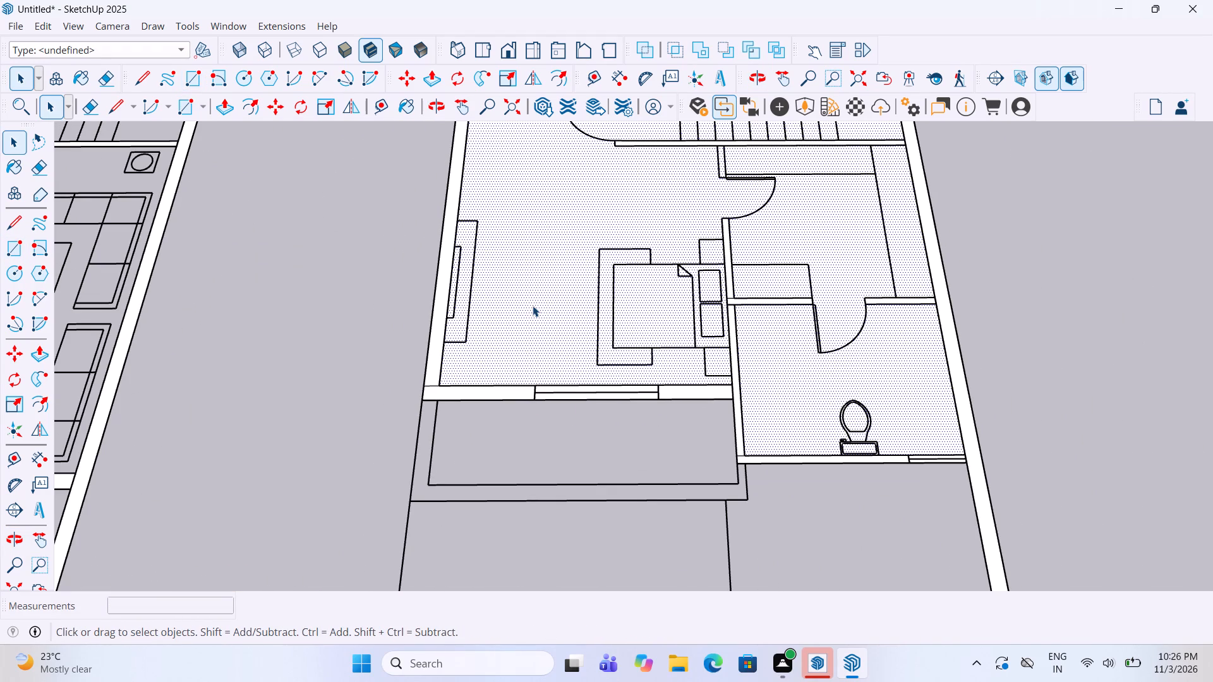
key("Delete")
Trace the balcony's side and front walls with rectangles of 4' 11" by 9" and 14' 3 1/2" by 9".
scroll(533, 306, "down", 3)
scroll(709, 381, "up", 4)
middle_click_drag(903, 410, 918, 479)
scroll(918, 479, "down", 5)
middle_click_drag(535, 362, 536, 257)
scroll(512, 422, "up", 4)
left_click(16, 242)
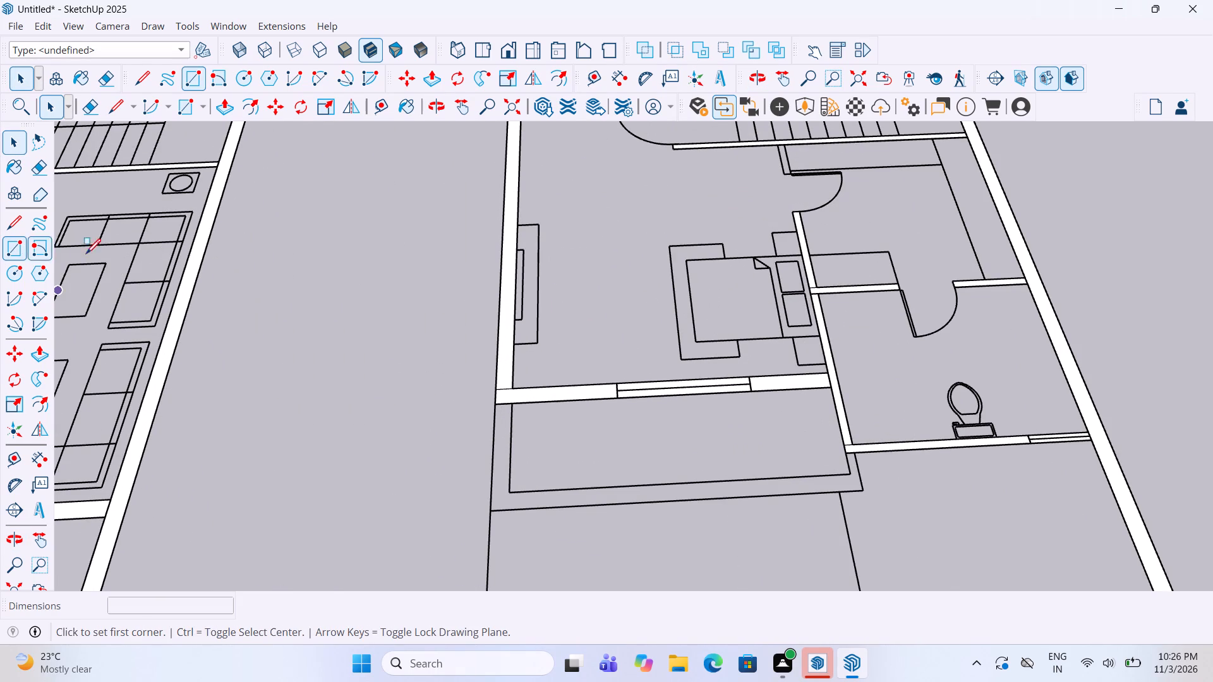
left_click(515, 402)
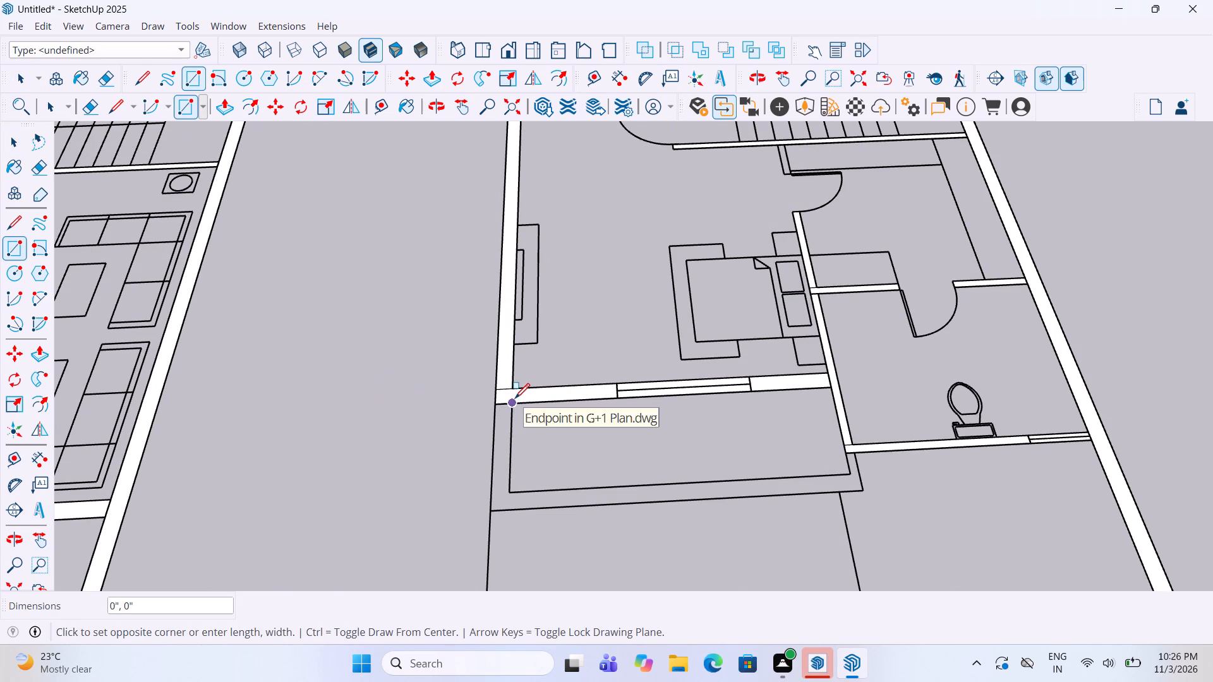
left_click(491, 510)
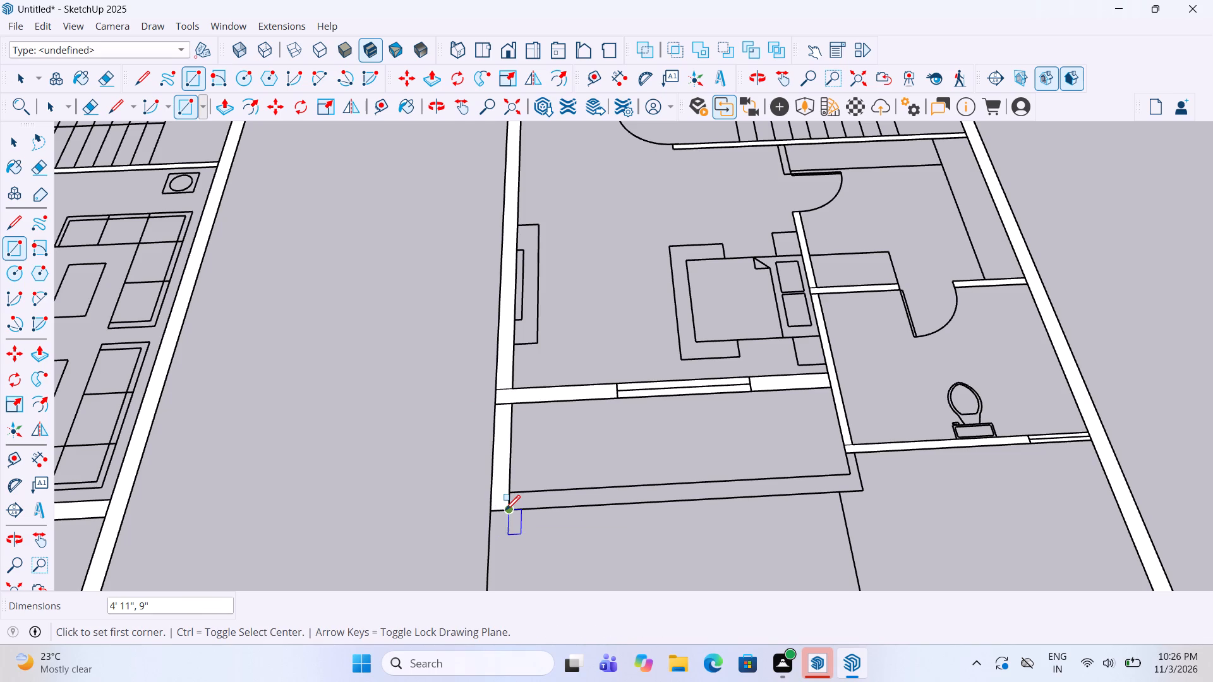
left_click(505, 512)
left_click(848, 477)
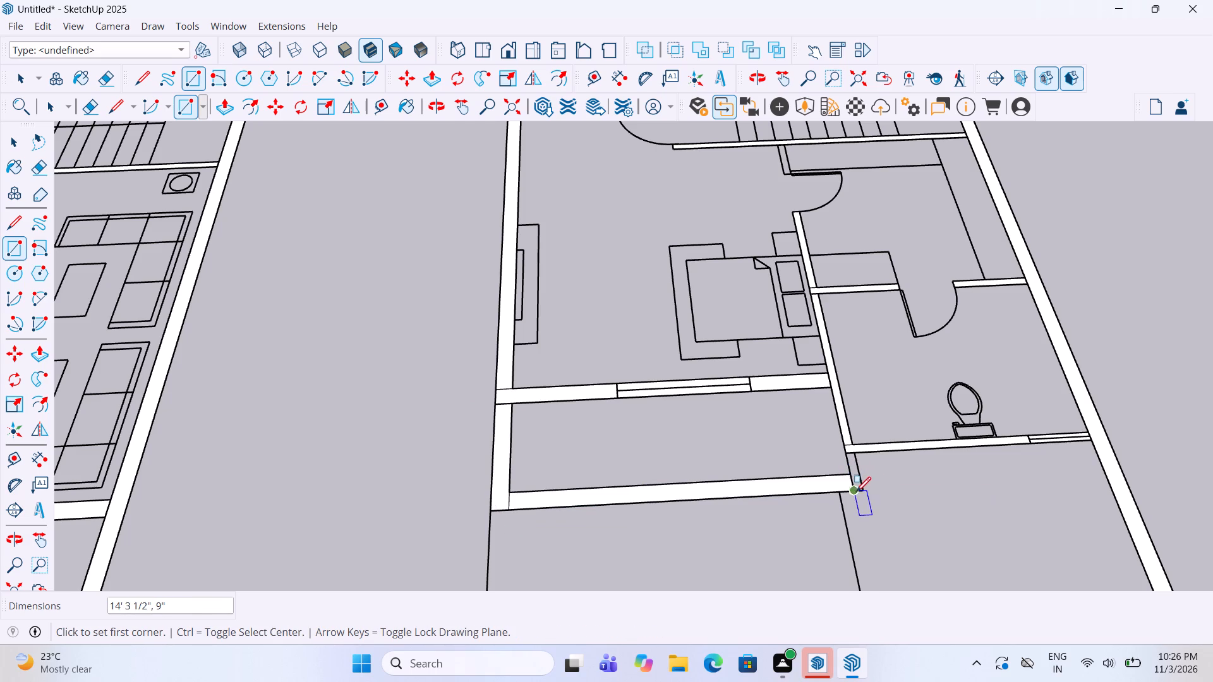
Draw a 4 1/2" by 1' 8 1/2" rectangle over the balcony's short end wall, from its front corner to the toilet wall.
left_click(861, 494)
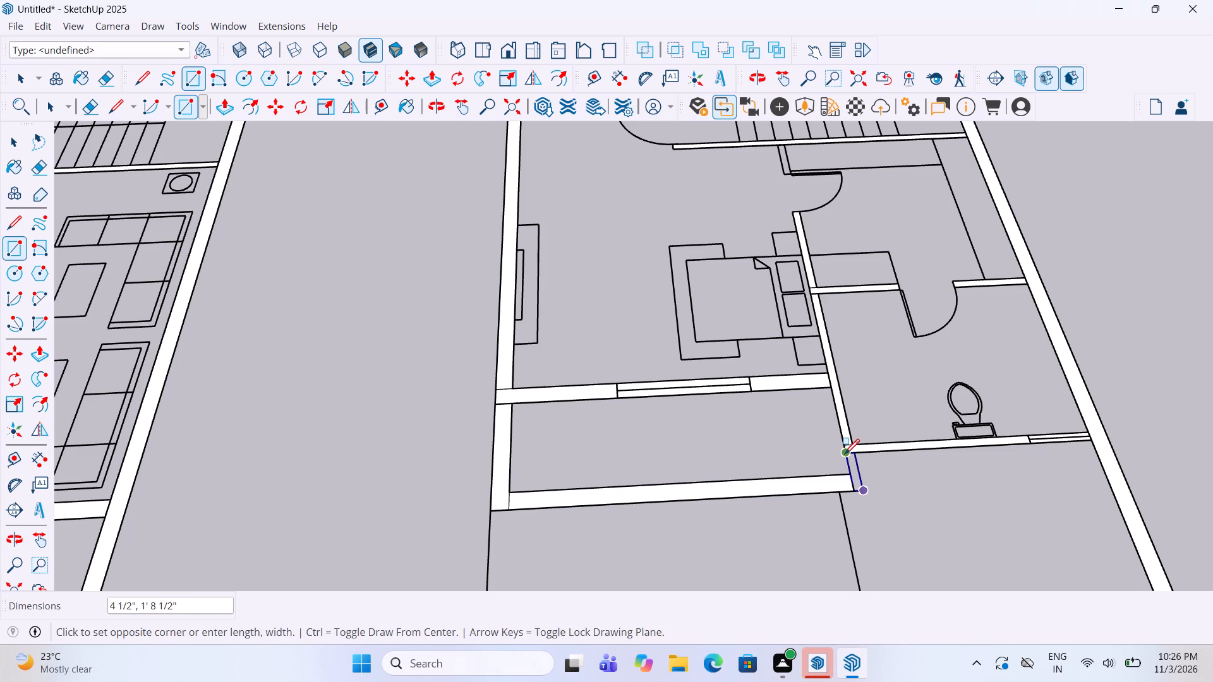
left_click(845, 455)
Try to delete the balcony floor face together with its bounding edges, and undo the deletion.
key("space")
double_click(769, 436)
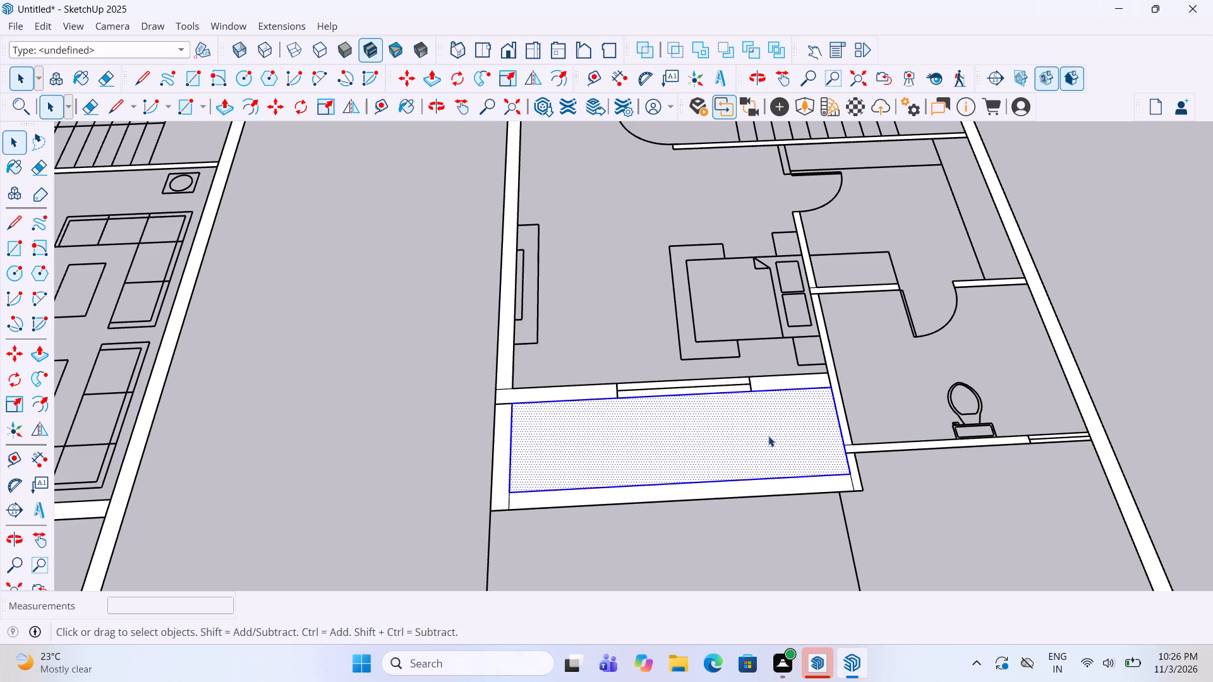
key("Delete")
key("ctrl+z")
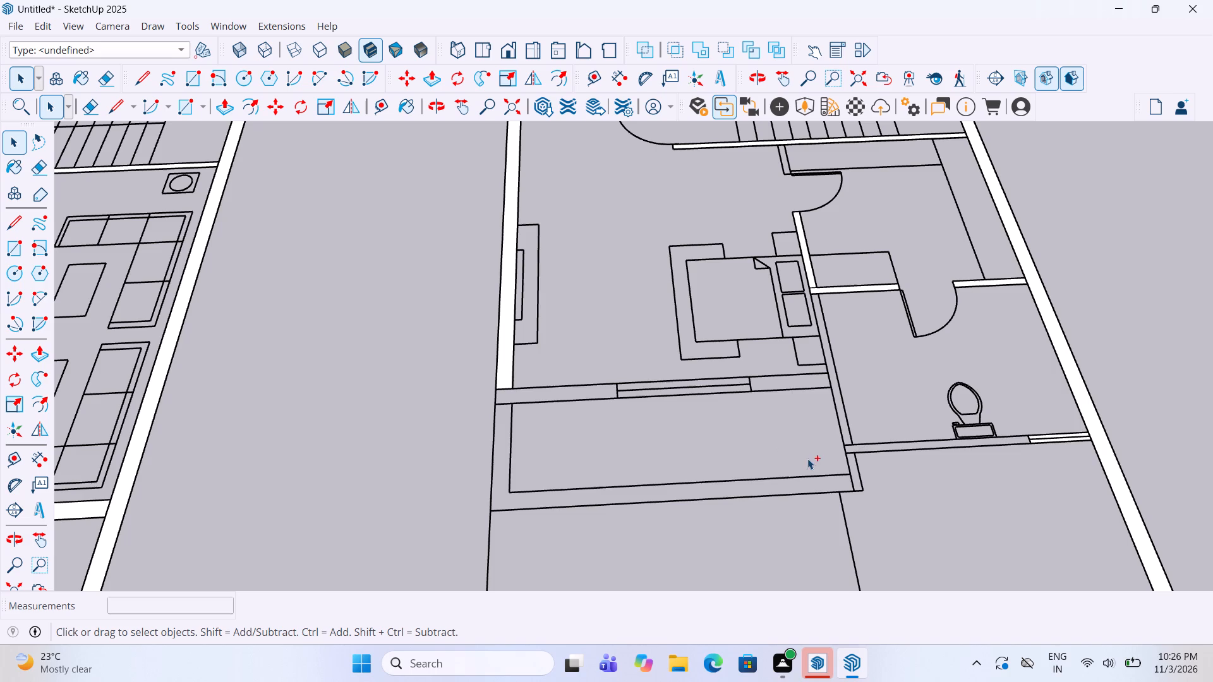
Delete only the face filling the balcony floor, keeping the surrounding wall faces.
left_click(785, 453)
key("Delete")
Delete the dividing edges at both front corners of the balcony so its wall faces merge.
scroll(864, 473, "up", 2)
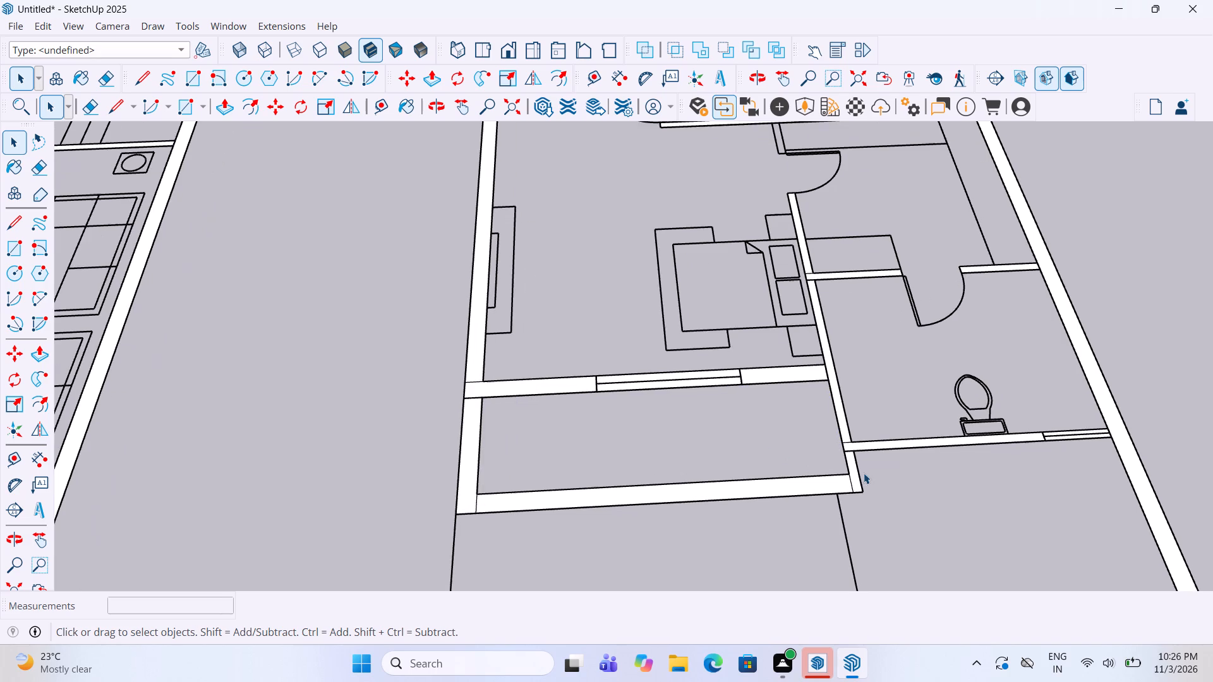
left_click(850, 484)
key("Delete")
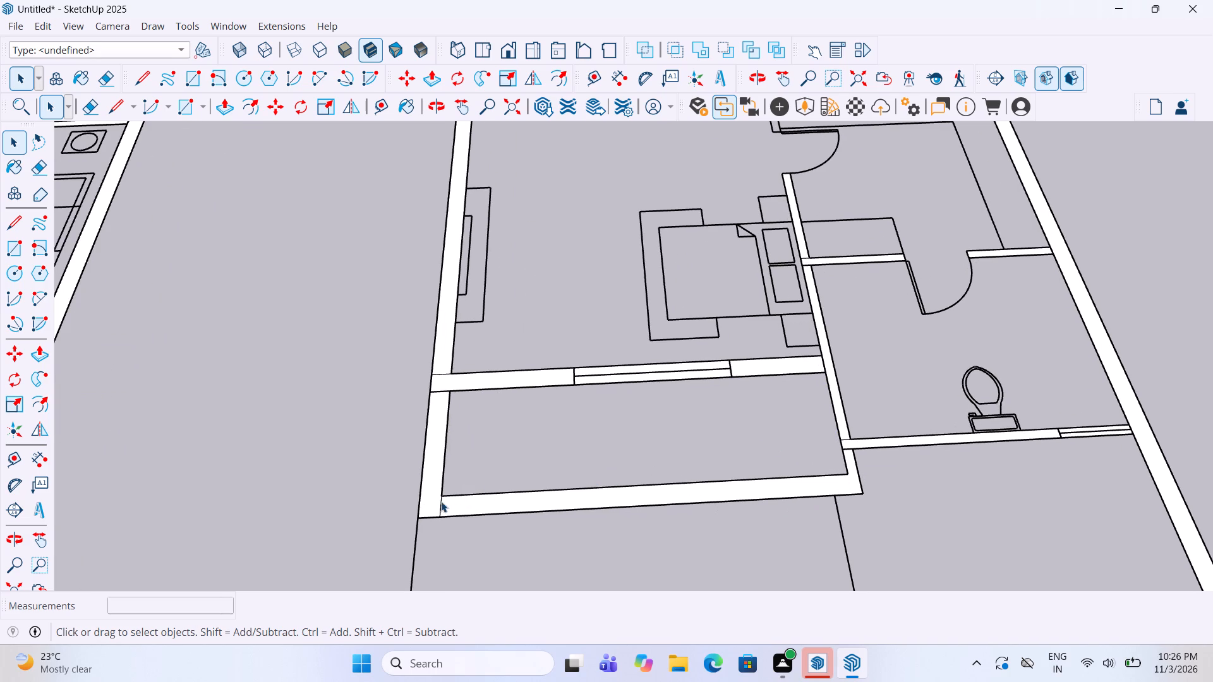
left_click(441, 503)
key("Delete")
Draw a 4 1/2" by about 2' 2 3/4" rectangle over the short wall between the staircase wall and the dressing-area door.
scroll(672, 460, "down", 4)
middle_click_drag(714, 335, 636, 434)
scroll(598, 446, "down", 4)
middle_click_drag(607, 412, 828, 320)
scroll(583, 138, "up", 4)
scroll(683, 275, "up", 3)
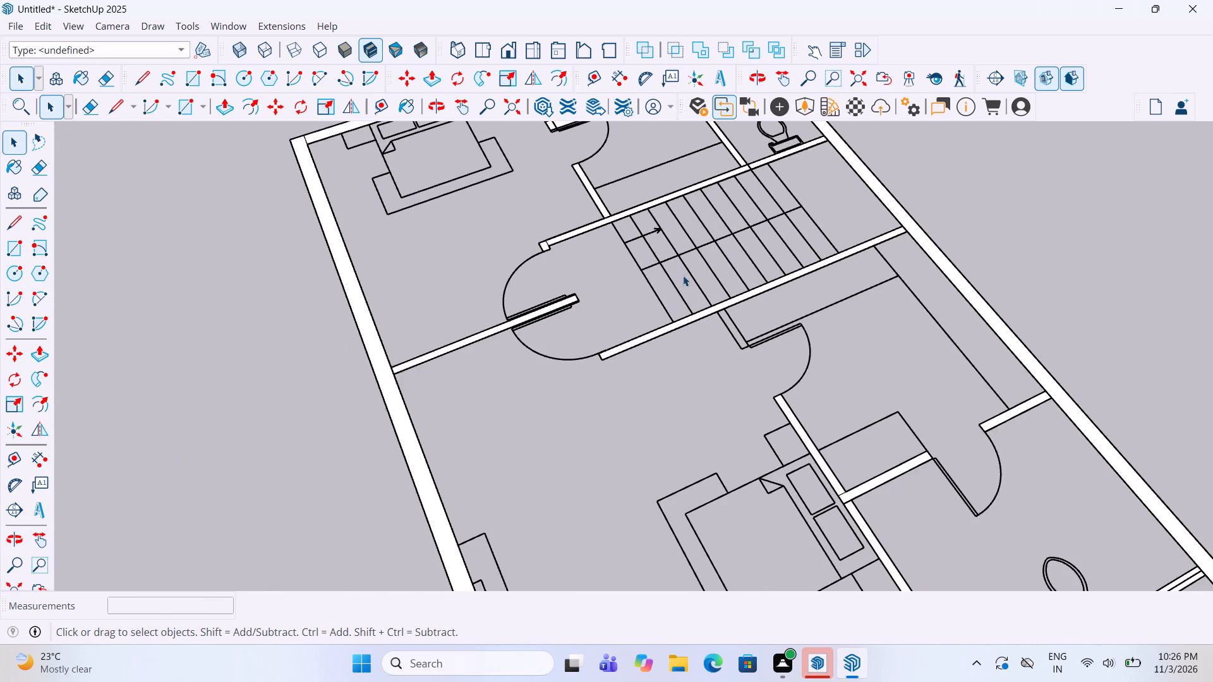
scroll(694, 289, "up", 3)
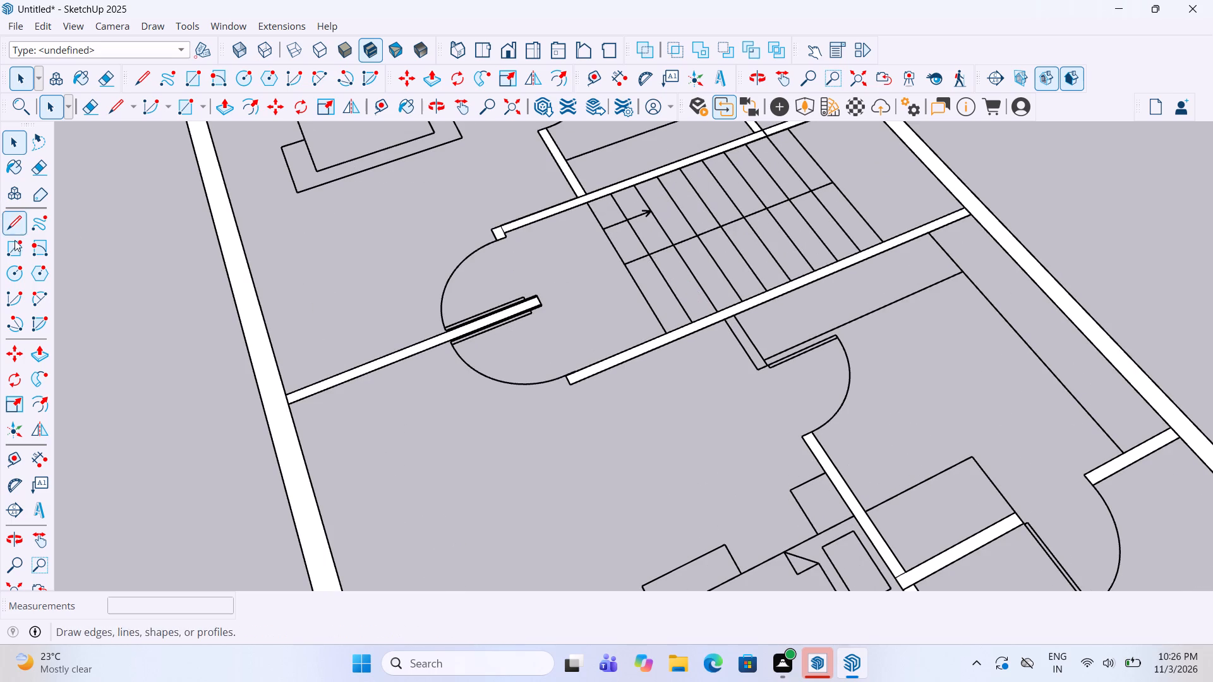
double_click(12, 247)
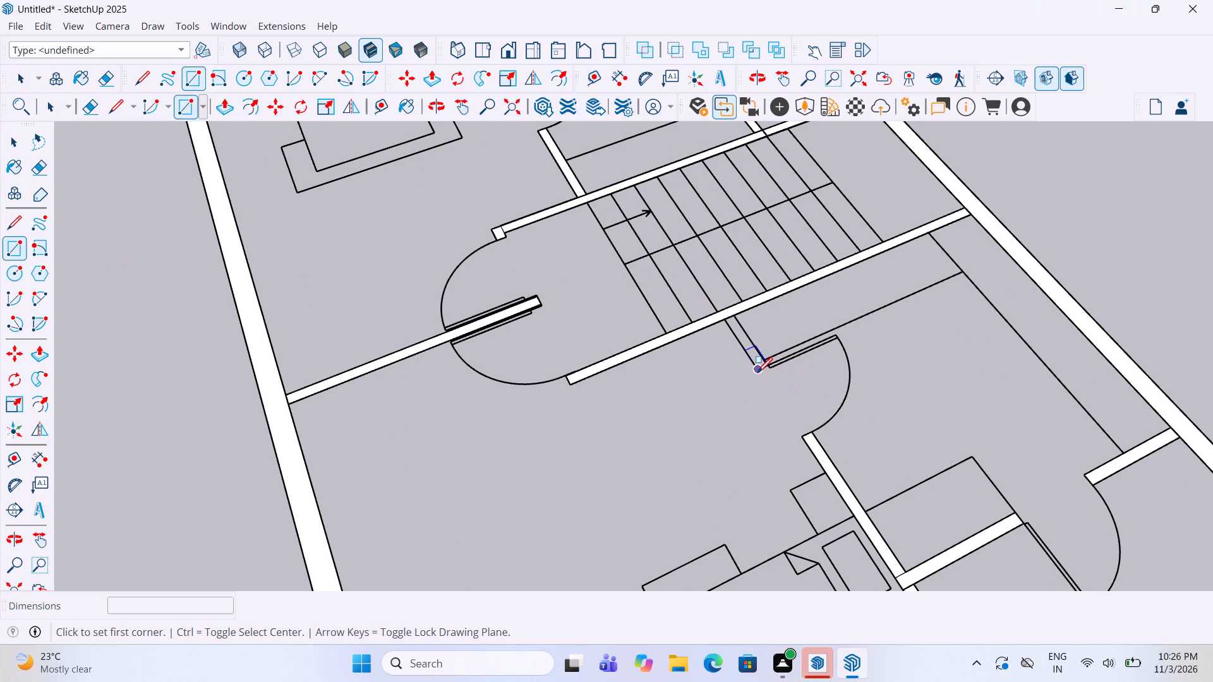
left_click(757, 374)
left_click(739, 316)
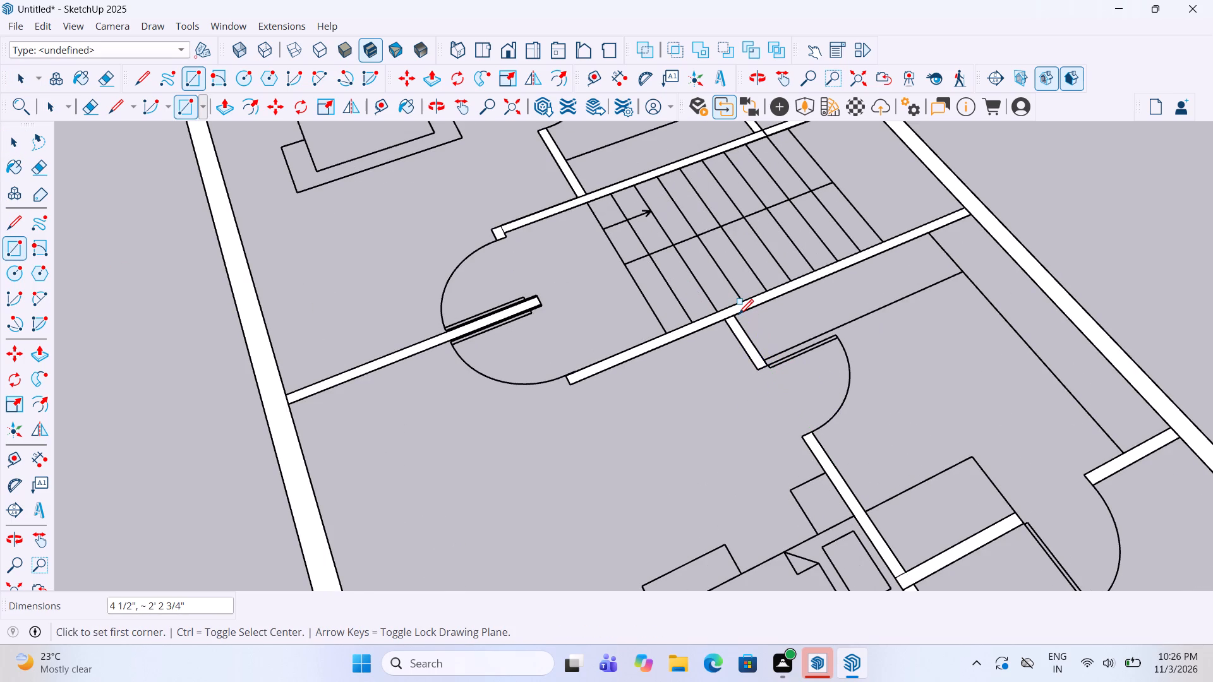
key("Escape")
Make separate groups of the ground-floor front boundary wall beside the trees and the adjoining long side wall.
scroll(739, 316, "down", 7)
middle_click_drag(739, 316, 574, 345)
middle_click_drag(785, 198, 804, 225)
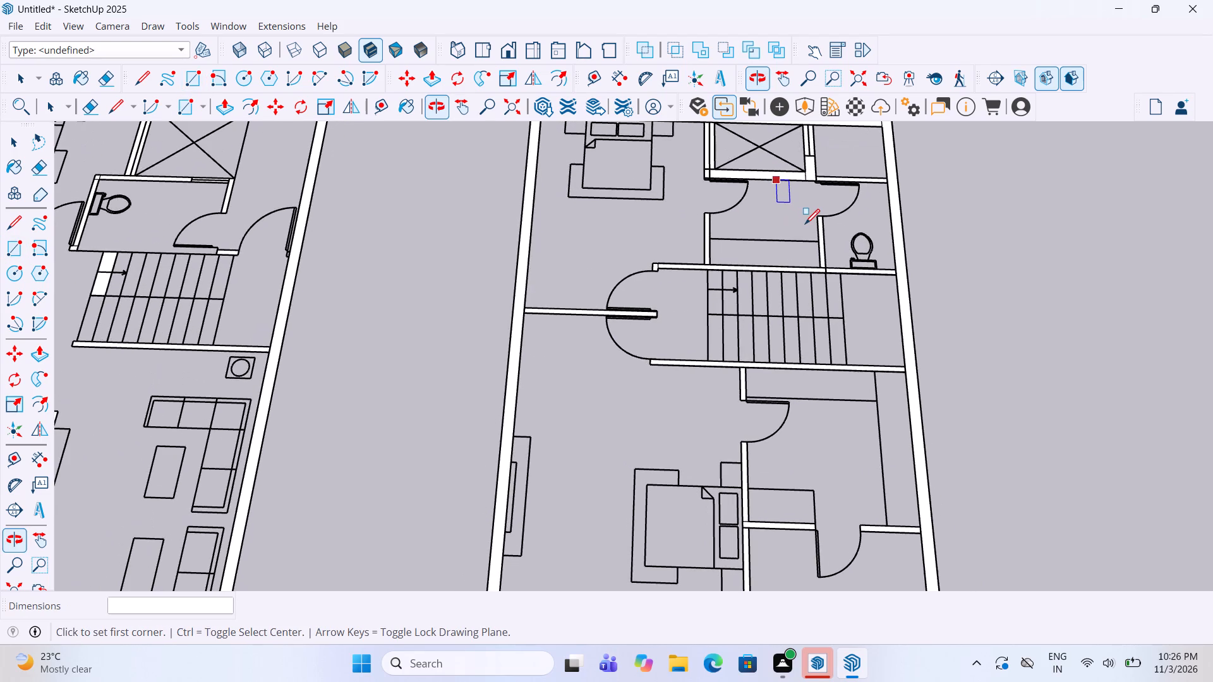
key("Escape")
scroll(805, 225, "down", 4)
key("space")
type("v")
scroll(805, 225, "down", 5)
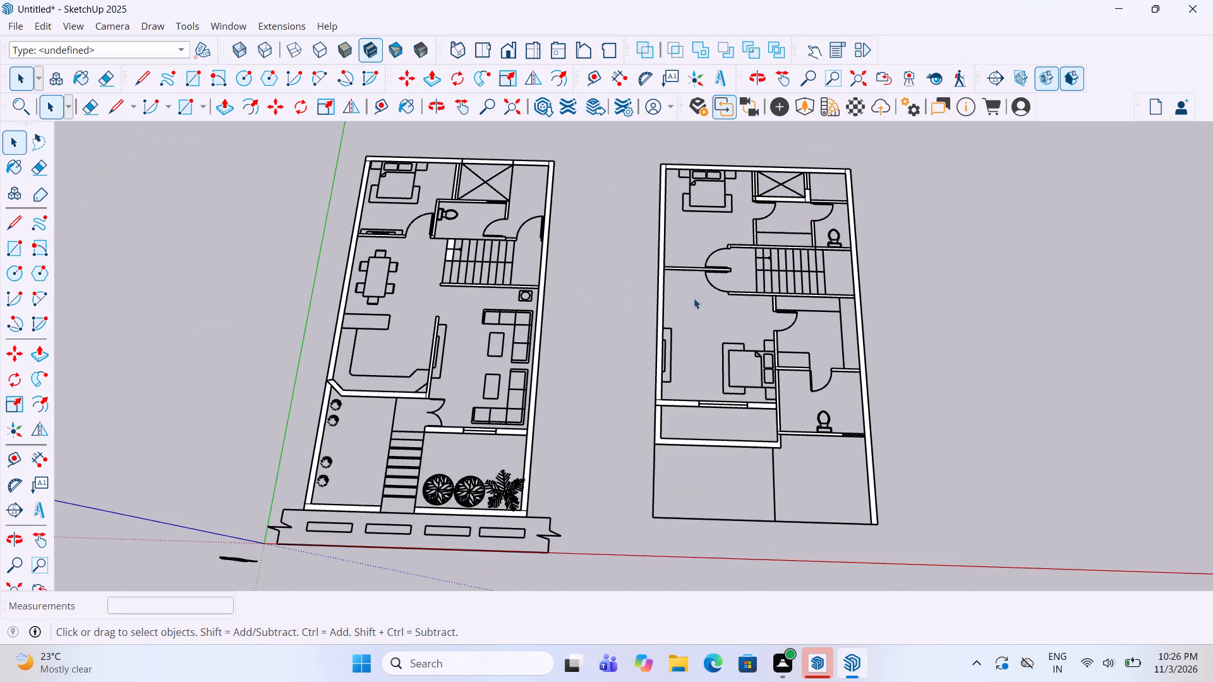
scroll(439, 522, "up", 15)
left_click(443, 518)
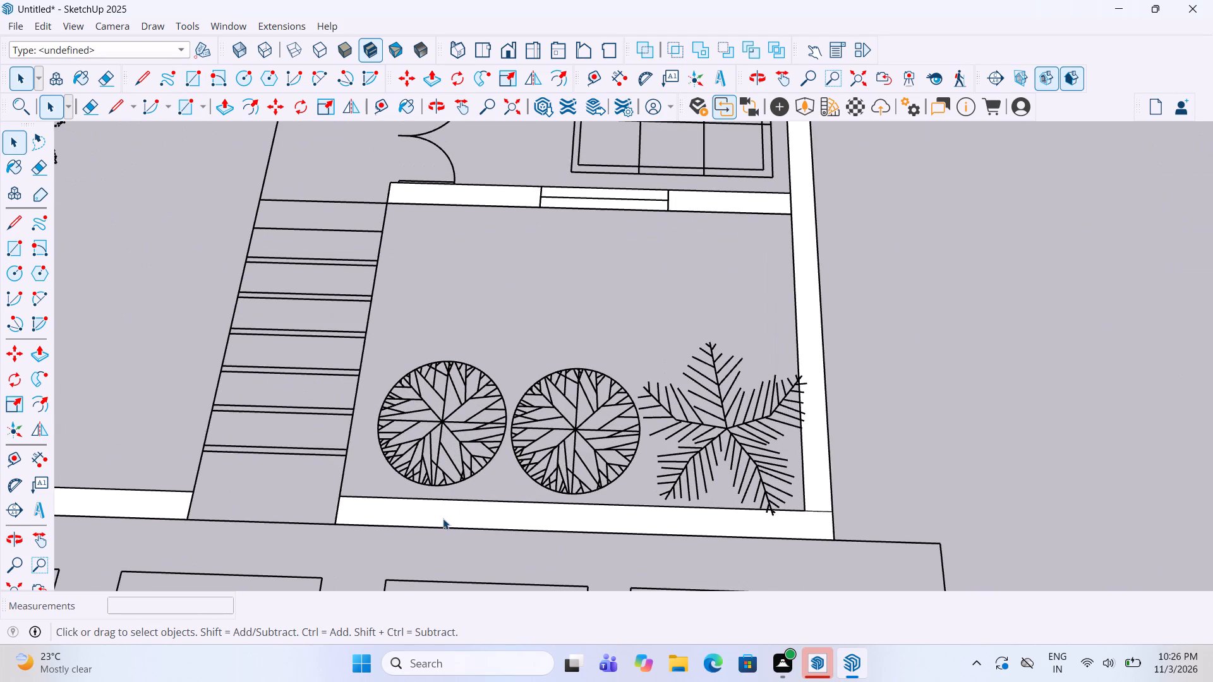
right_click(443, 518)
double_click(515, 343)
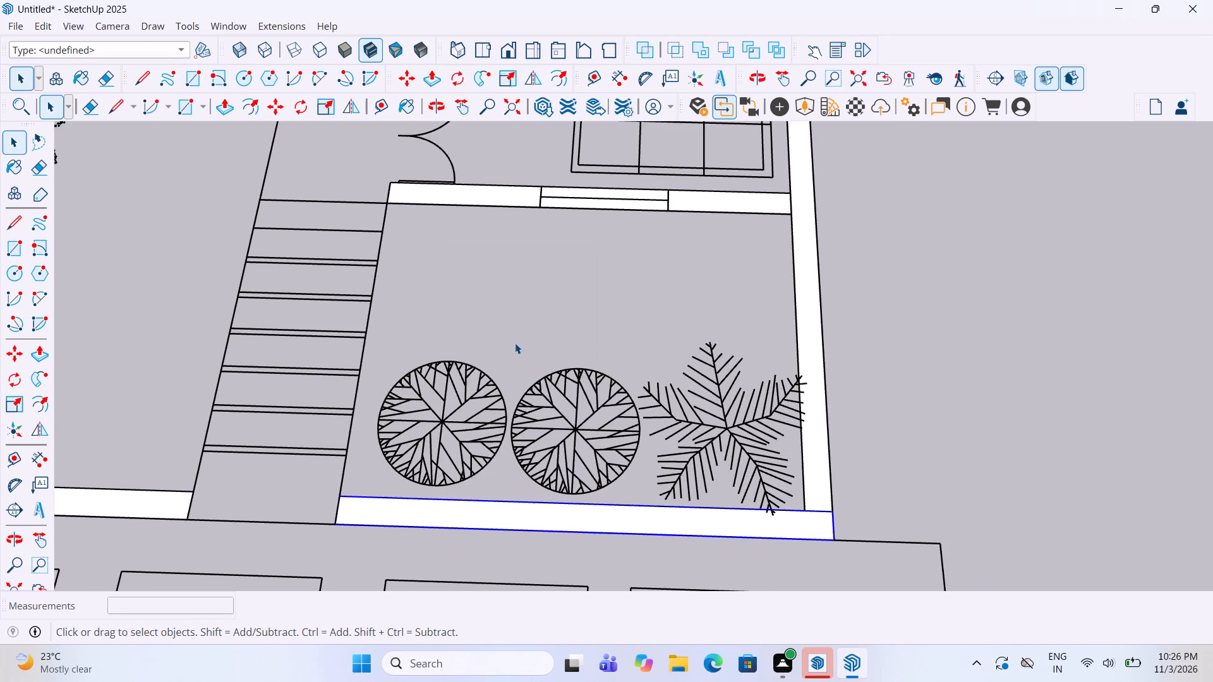
left_click(806, 403)
right_click(806, 403)
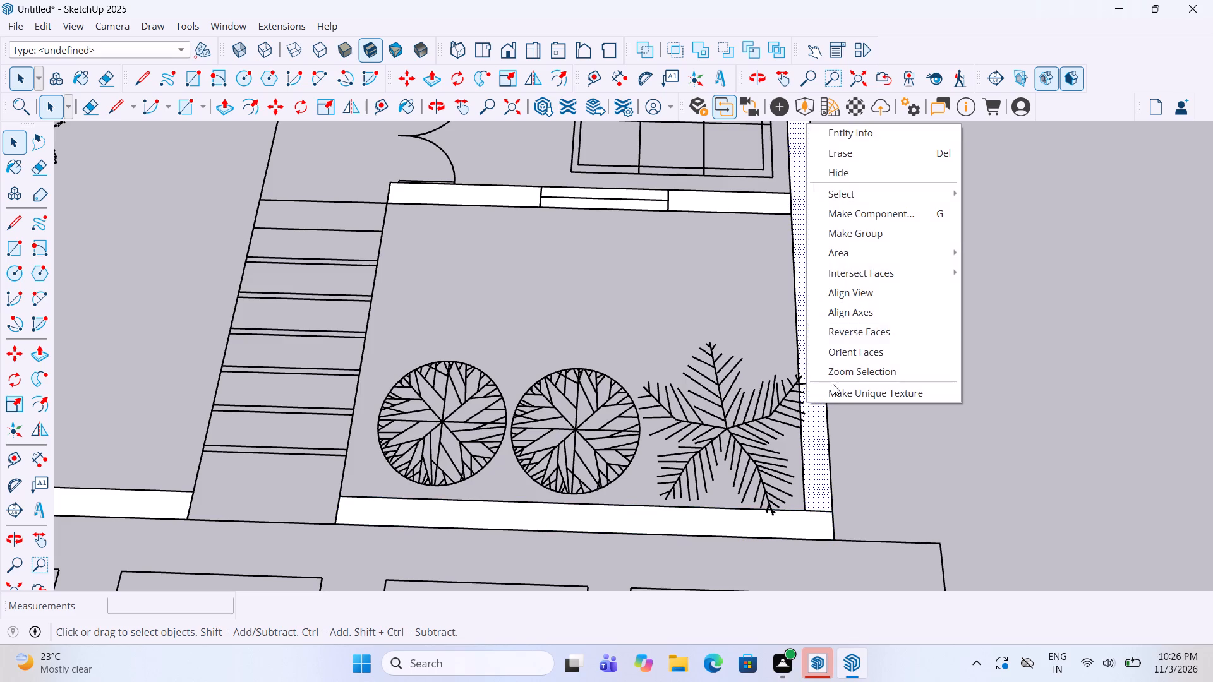
double_click(868, 225)
Make separate groups of the window in the garden-facing living room wall and the wall pieces on both sides of it.
left_click(744, 203)
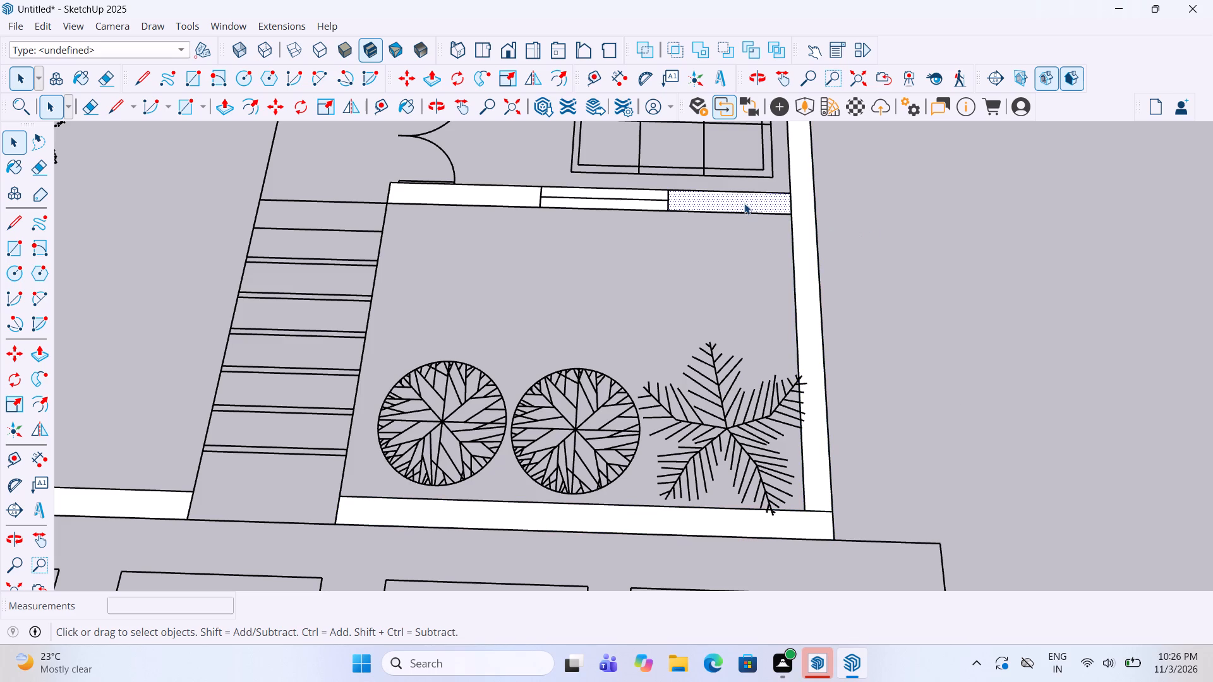
right_click(744, 203)
left_click(788, 311)
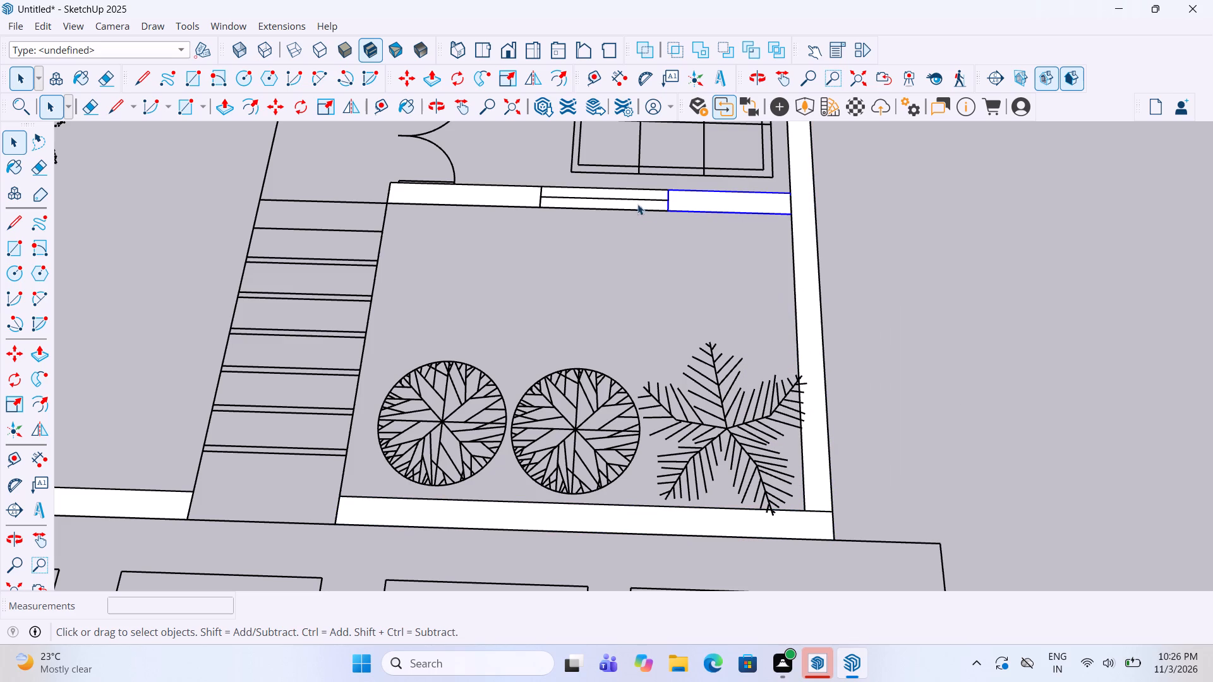
double_click(637, 205)
right_click(637, 205)
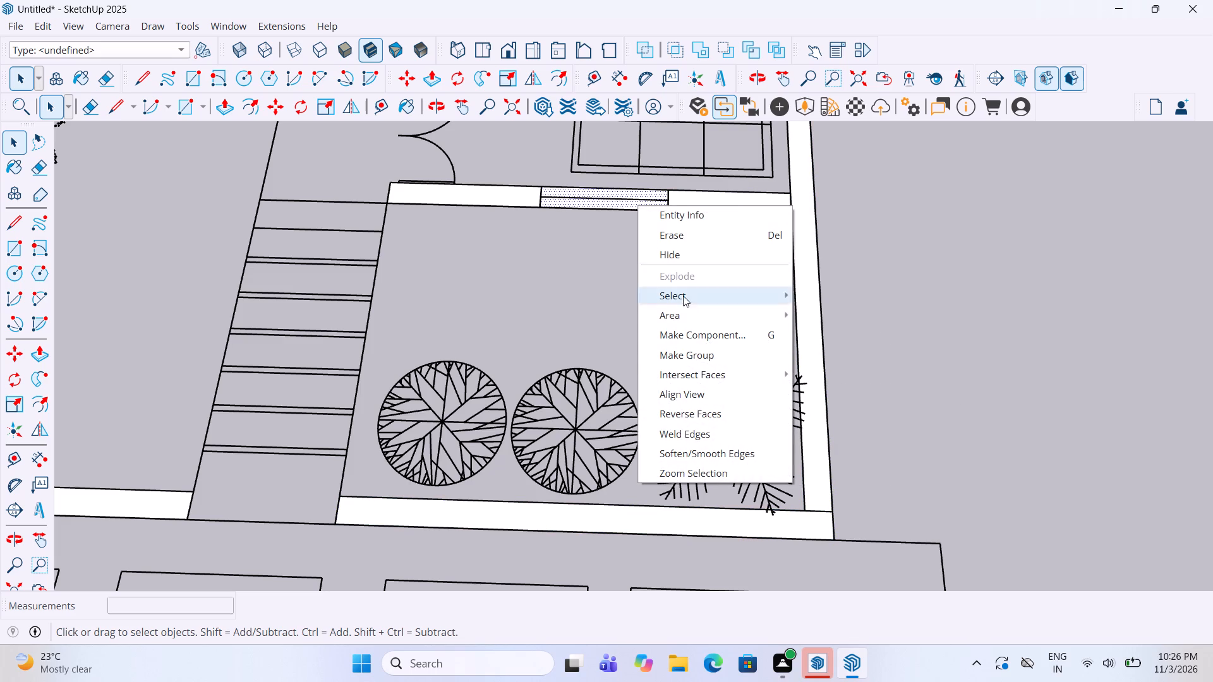
left_click(699, 350)
left_click(524, 189)
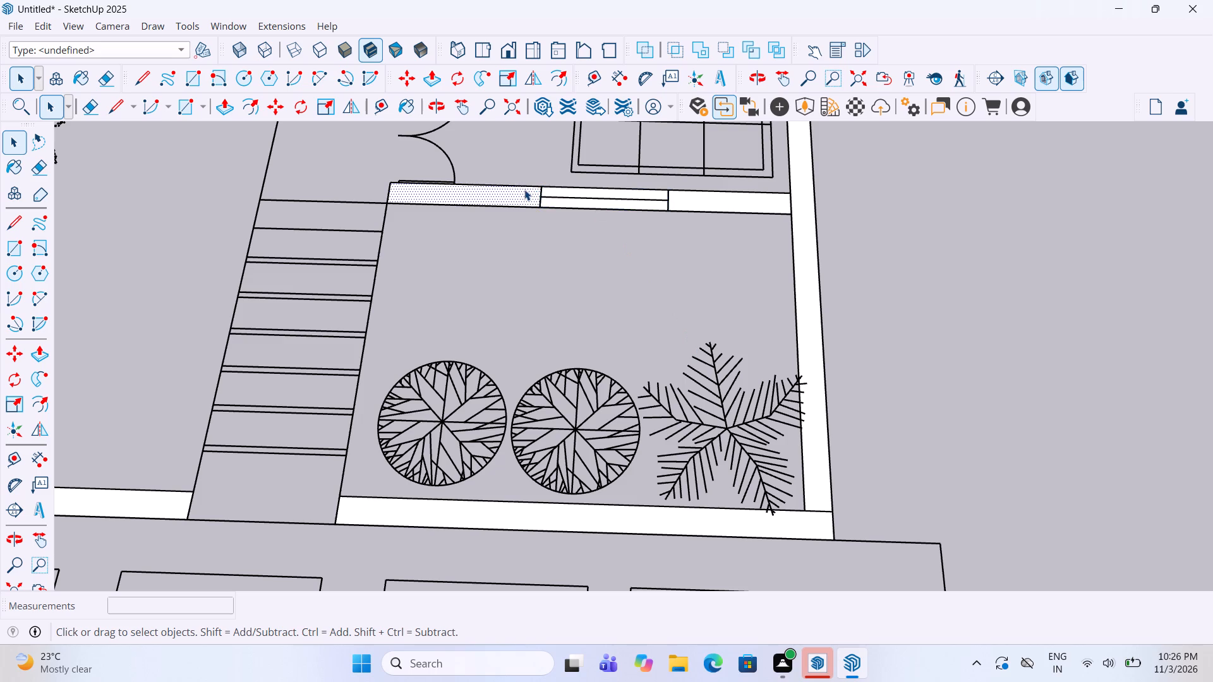
right_click(524, 189)
left_click(583, 297)
Make separate groups of the front boundary wall across the entry steps and the adjoining side wall along the four shrubs.
scroll(830, 292, "down", 5)
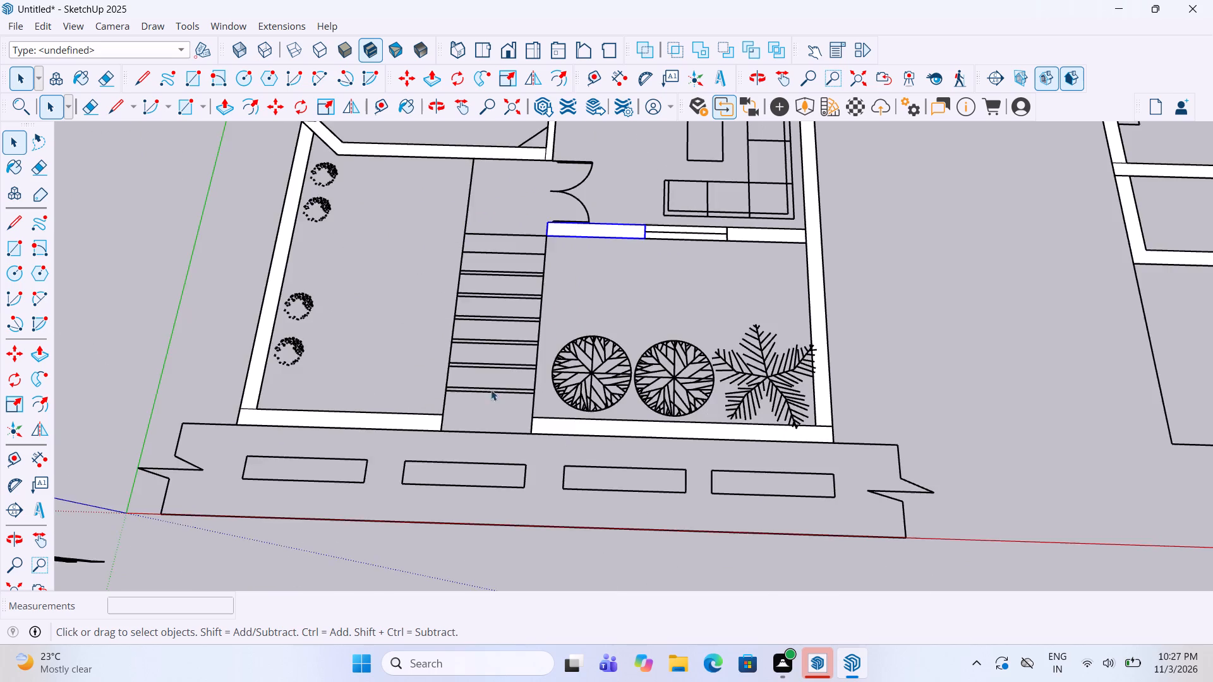
scroll(396, 412, "up", 4)
left_click(393, 428)
right_click(395, 427)
double_click(486, 258)
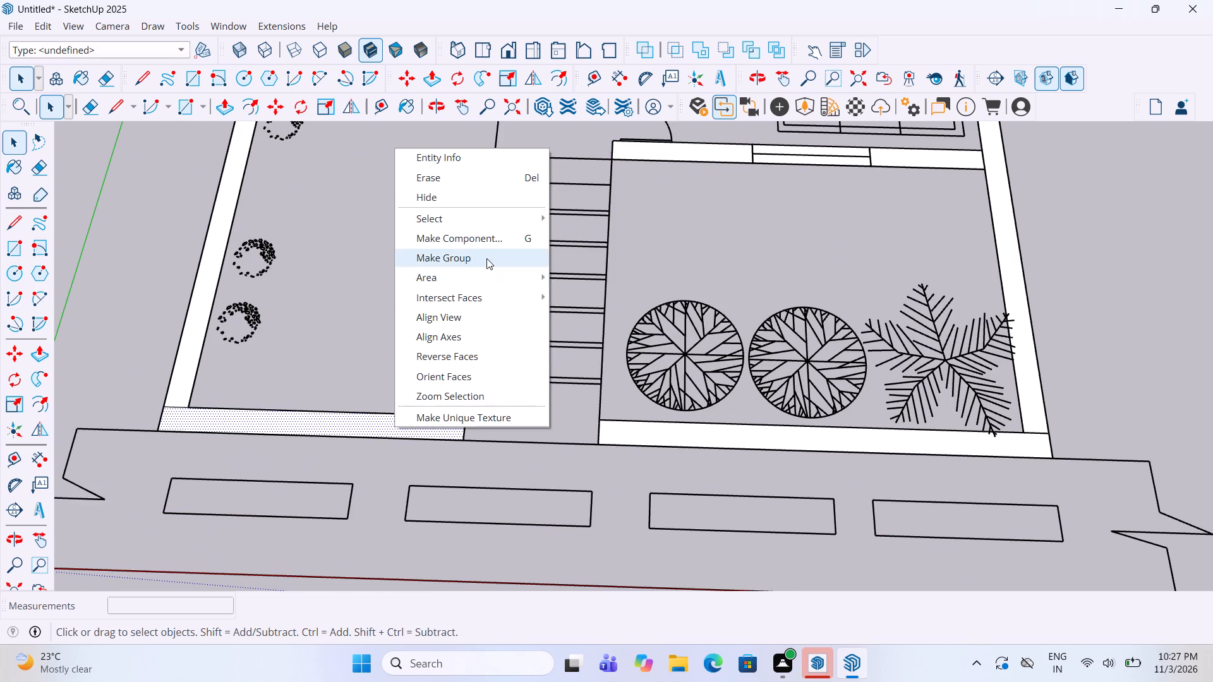
scroll(543, 376, "down", 4)
scroll(338, 360, "up", 4)
double_click(273, 346)
right_click(273, 346)
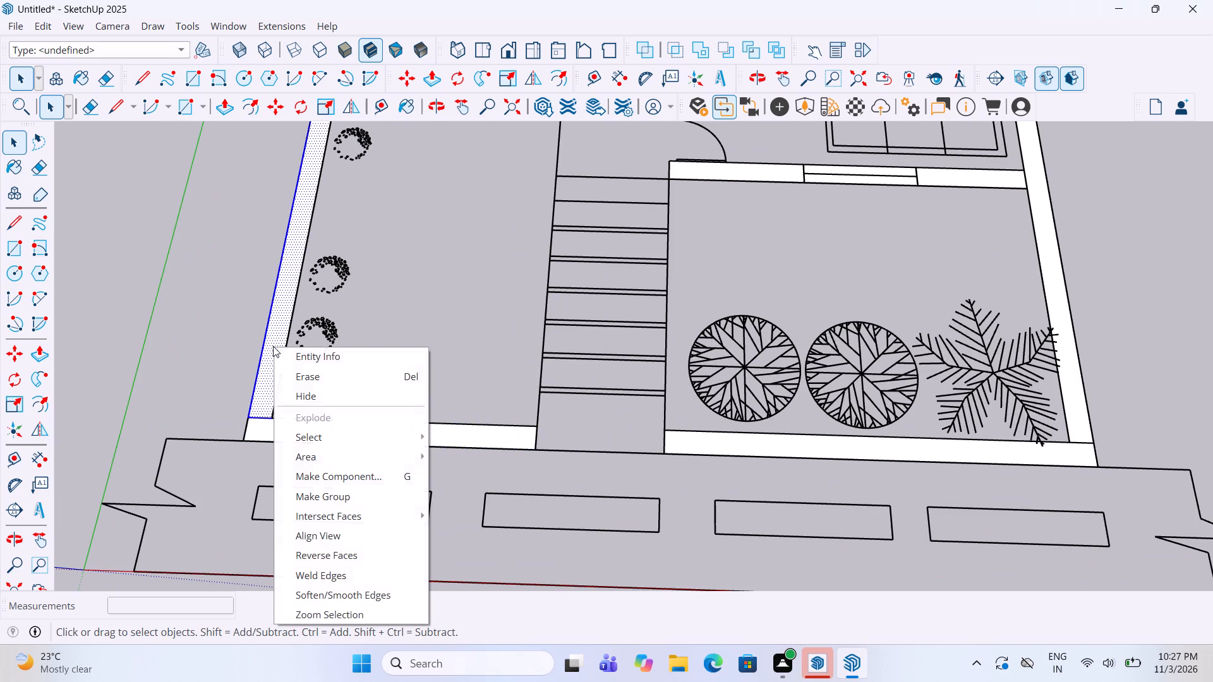
double_click(365, 498)
Group the angled wall separating the kitchen from the front yard.
scroll(392, 477, "down", 5)
middle_click_drag(179, 268, 213, 260)
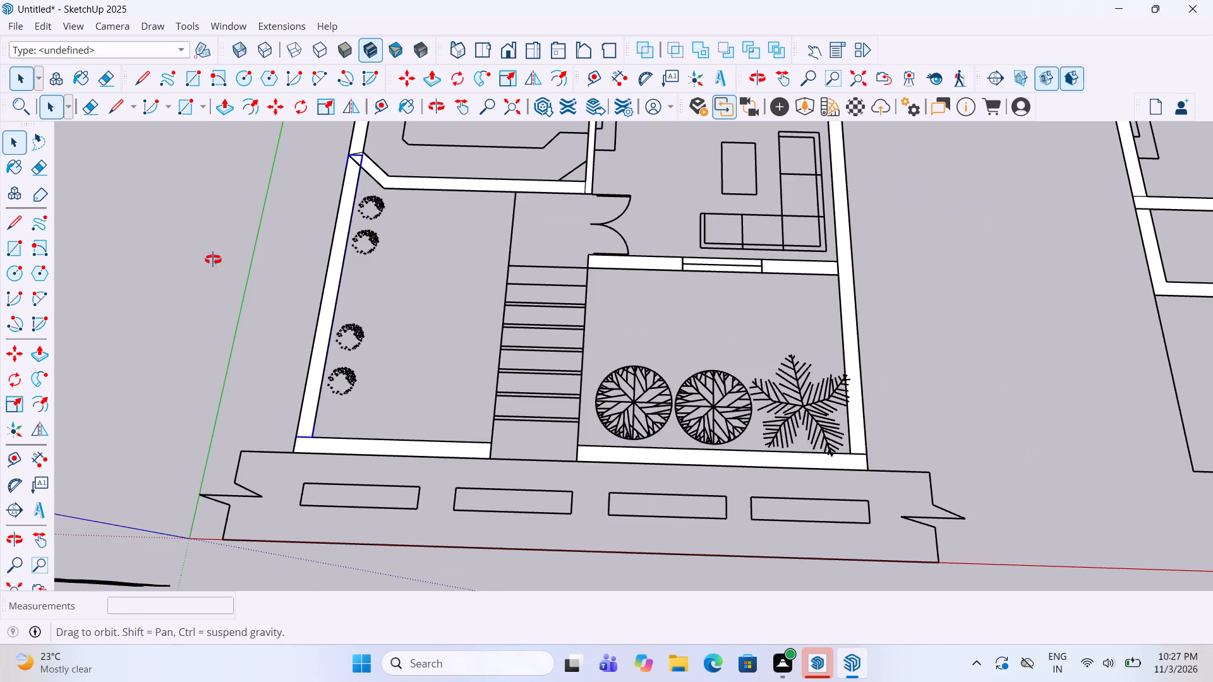
middle_click_drag(213, 260, 707, 191)
scroll(706, 184, "down", 5)
scroll(540, 438, "up", 9)
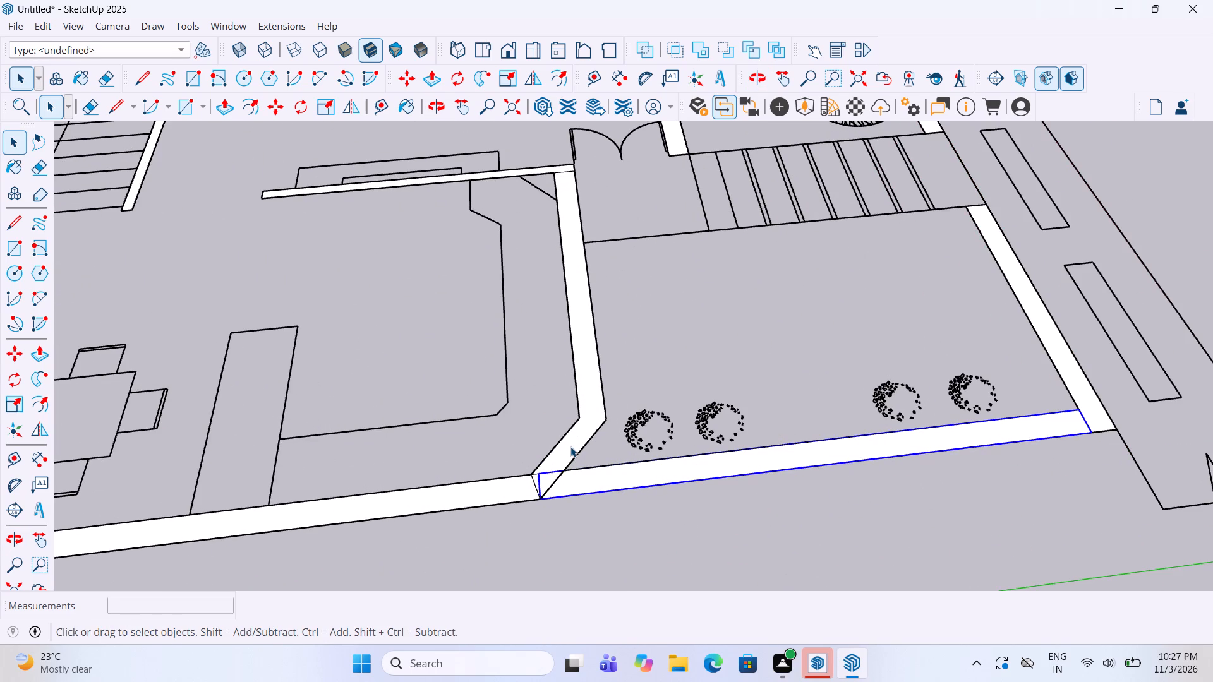
left_click(570, 446)
right_click(570, 446)
left_click(619, 278)
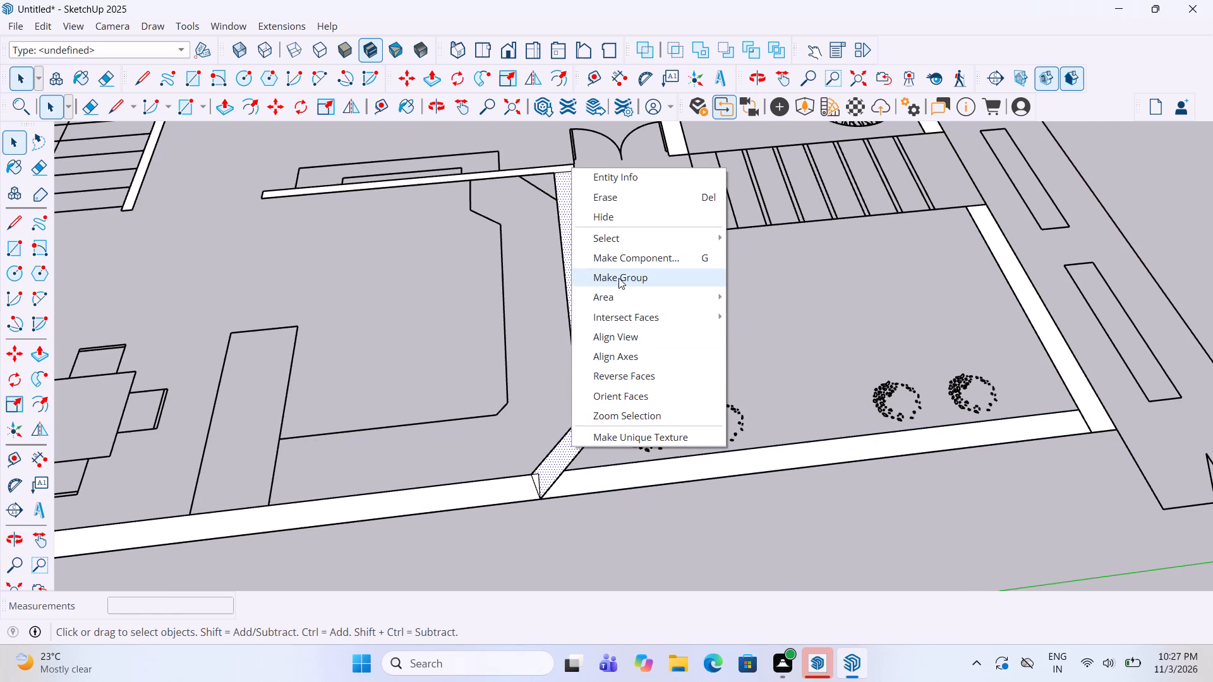
Make separate groups of the thin kitchen partition behind the TV unit and the long outer wall along the kitchen and dining area.
left_click(467, 177)
right_click(467, 177)
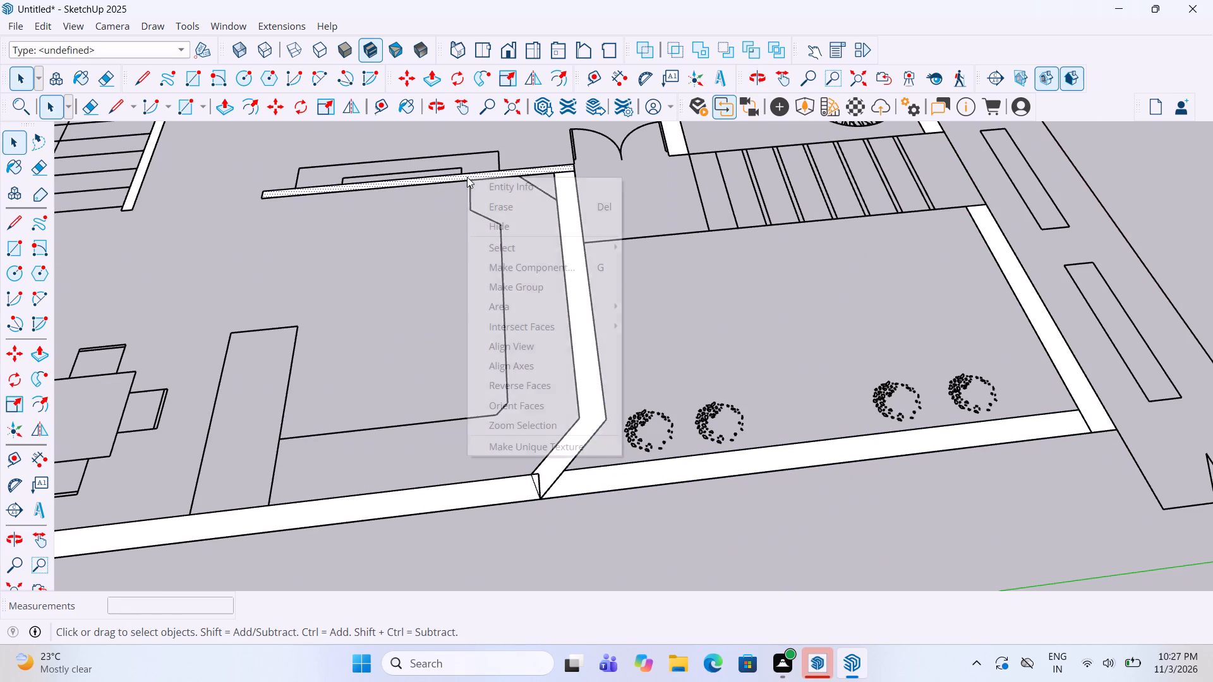
left_click(512, 286)
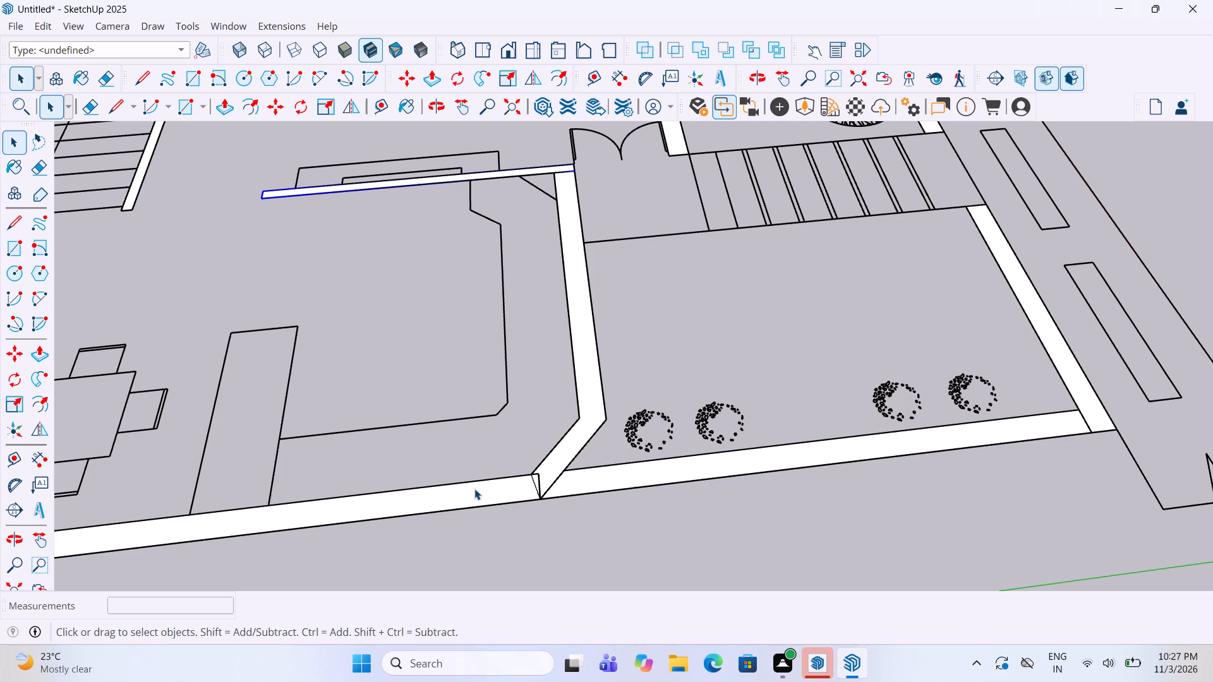
left_click(473, 488)
right_click(473, 488)
left_click(541, 320)
Make separate groups of the rear wall behind the ground-floor bed and the thin wall between bedroom and dining area.
scroll(737, 321, "down", 4)
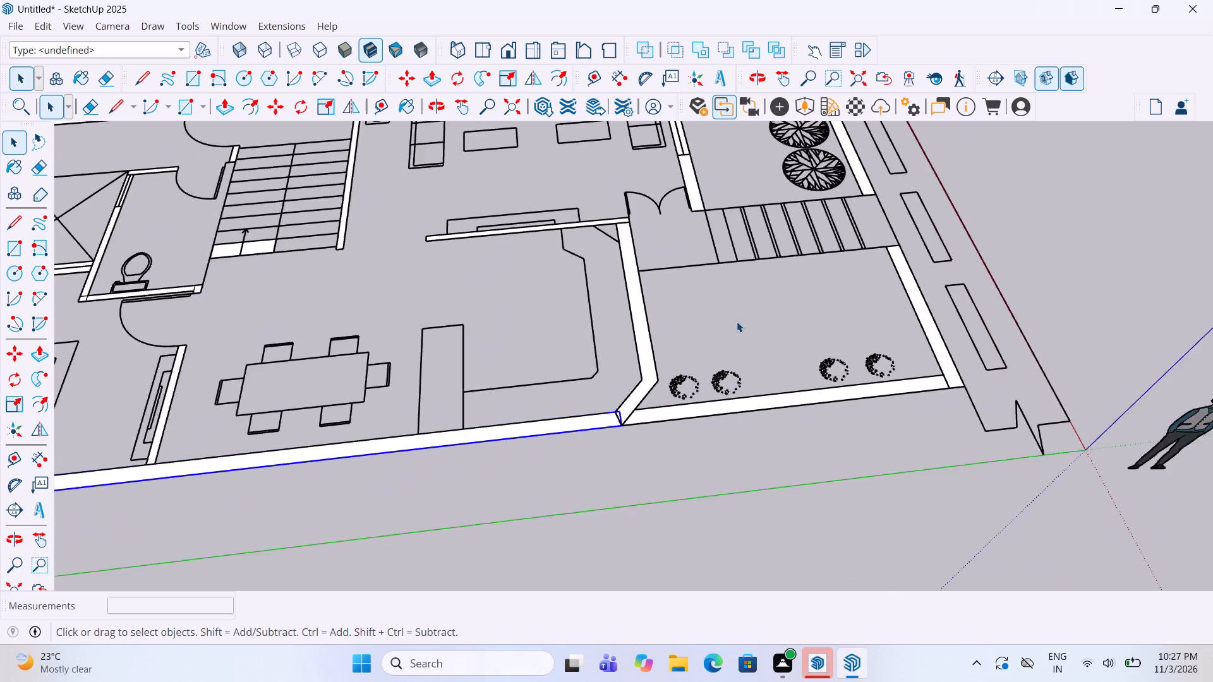
scroll(737, 321, "down", 8)
scroll(303, 383, "up", 9)
left_click(330, 385)
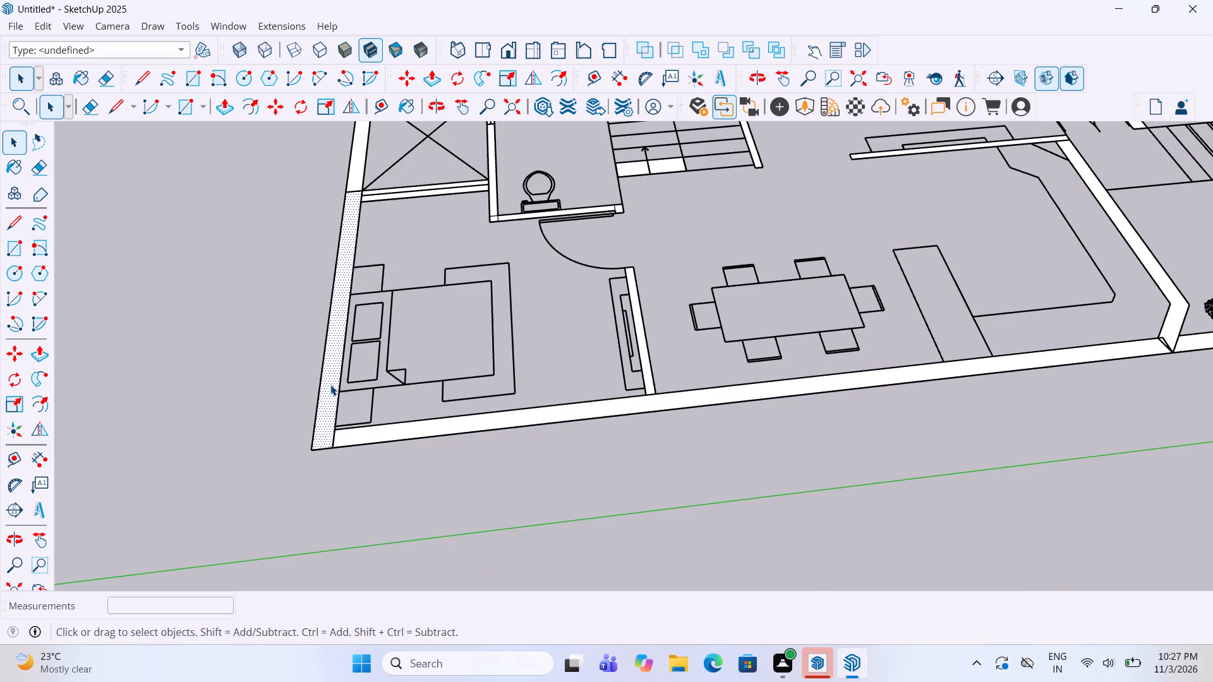
right_click(330, 385)
left_click(413, 490)
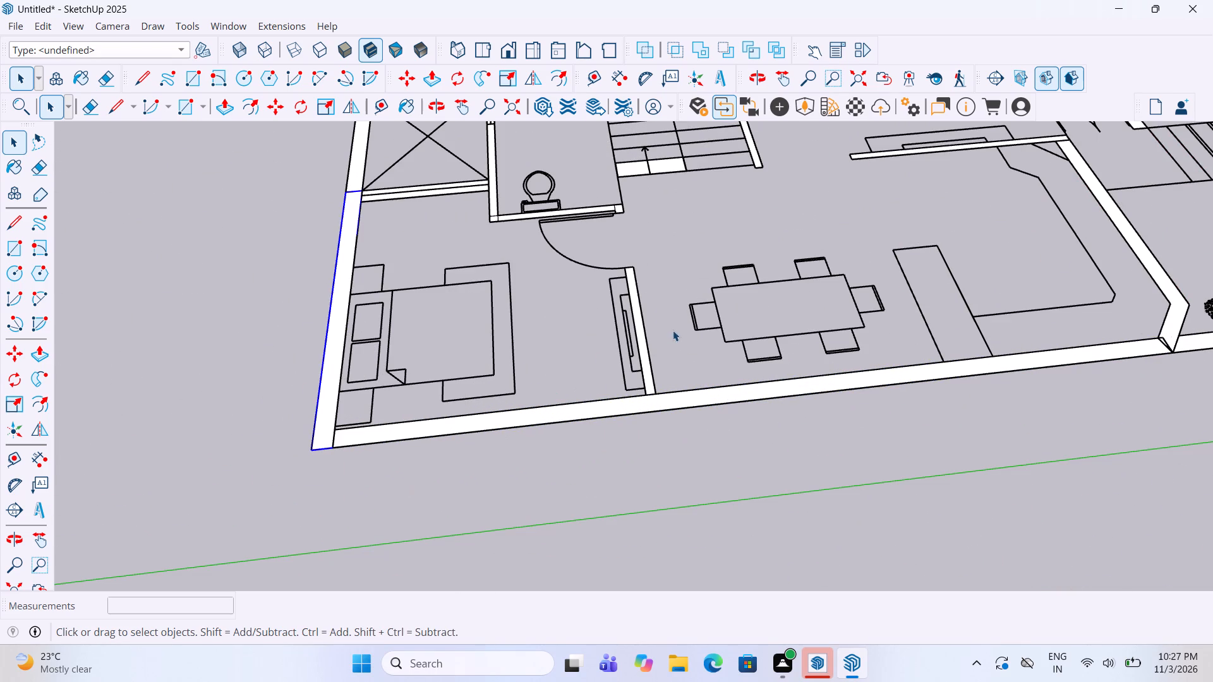
left_click(642, 353)
right_click(642, 353)
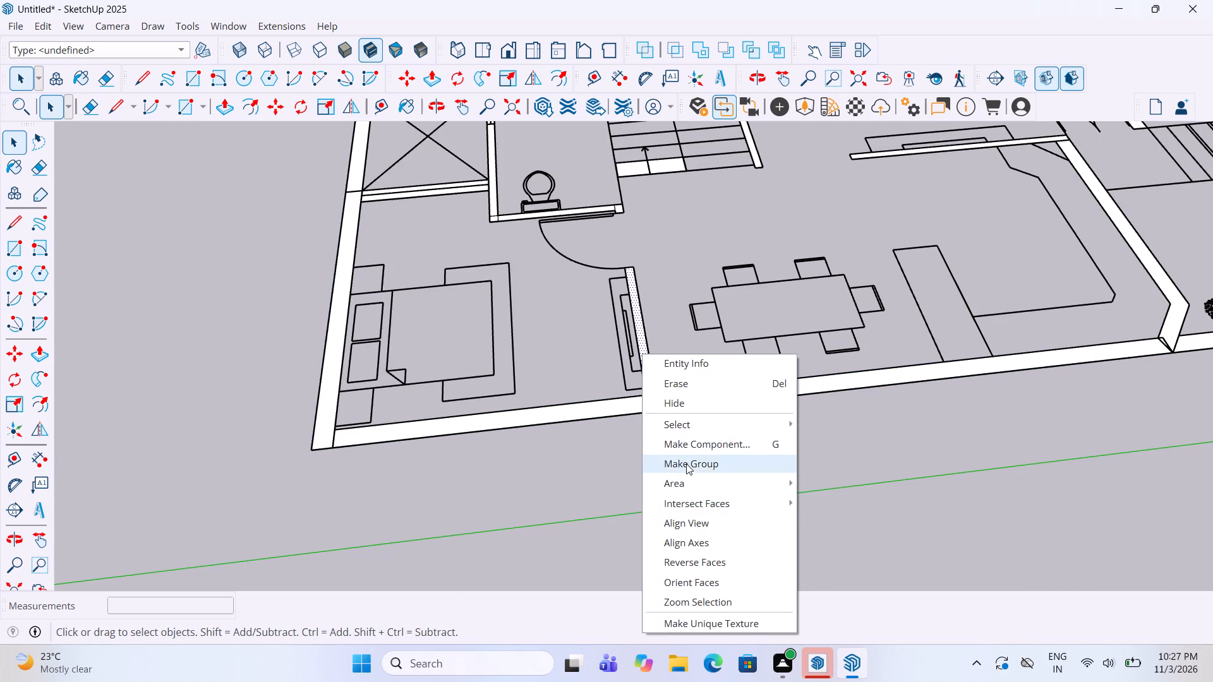
left_click(686, 465)
Group the wall face between the ground-floor bedroom and the crossed shaft.
middle_click_drag(401, 348, 833, 329)
scroll(866, 282, "down", 5)
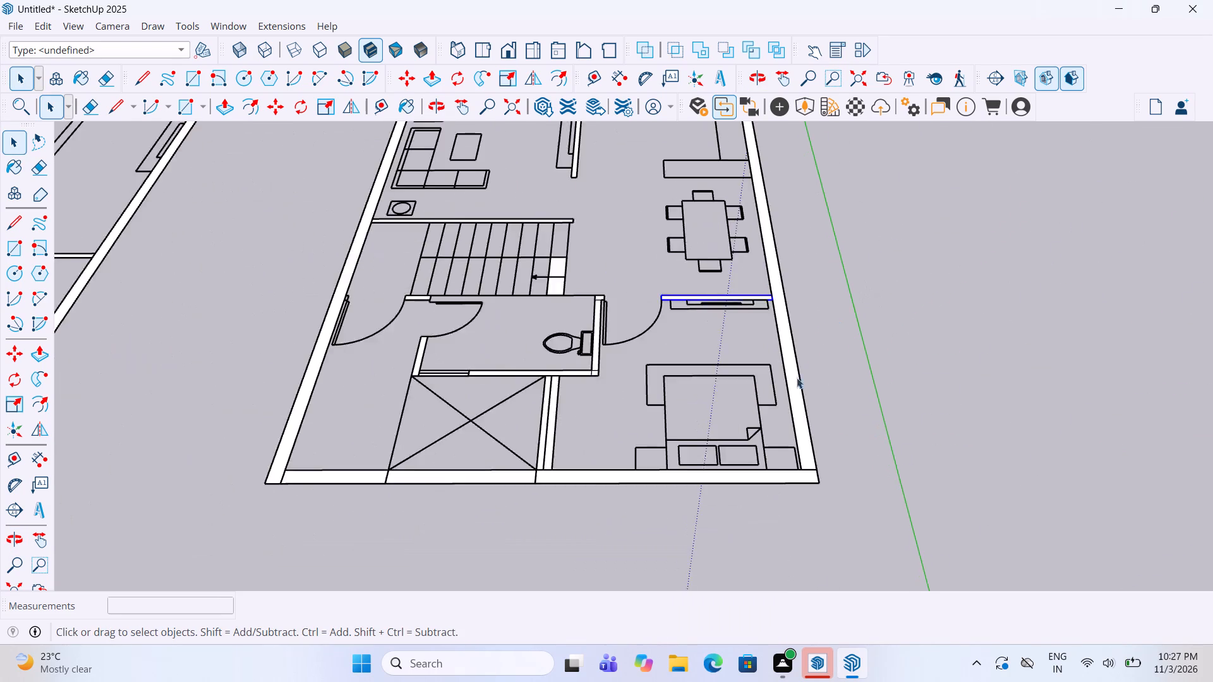
scroll(697, 486, "up", 5)
scroll(549, 472, "up", 3)
left_click(537, 434)
scroll(514, 397, "up", 3)
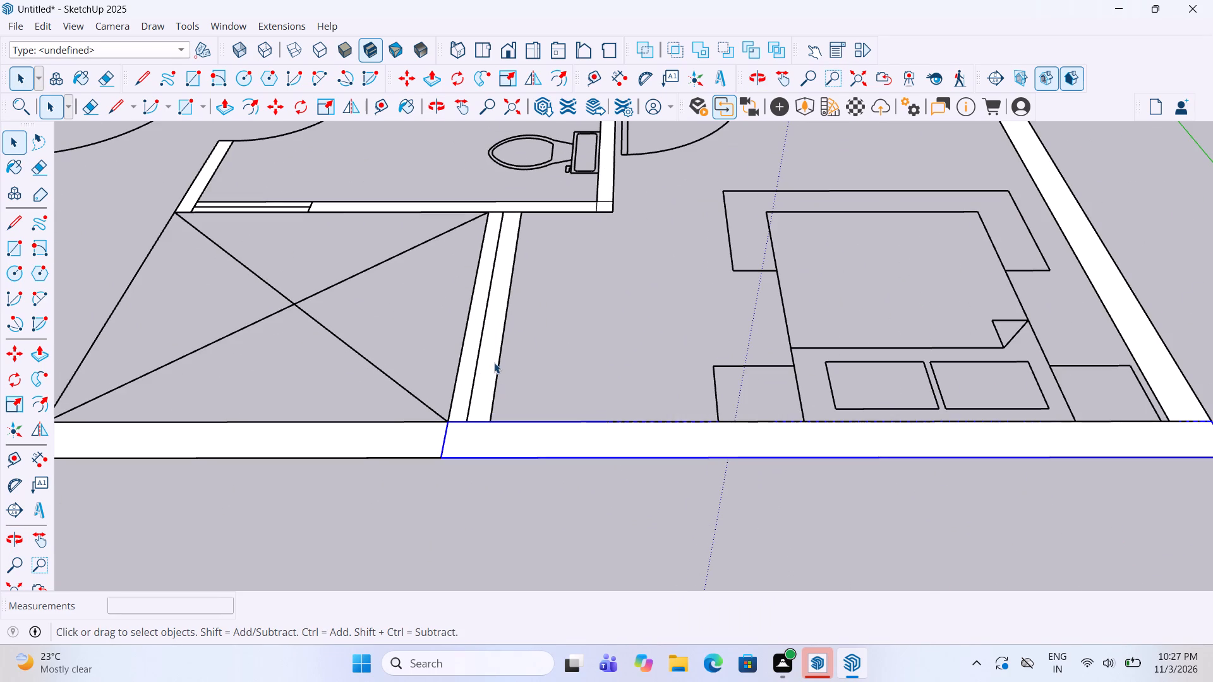
left_click(488, 354)
right_click(488, 354)
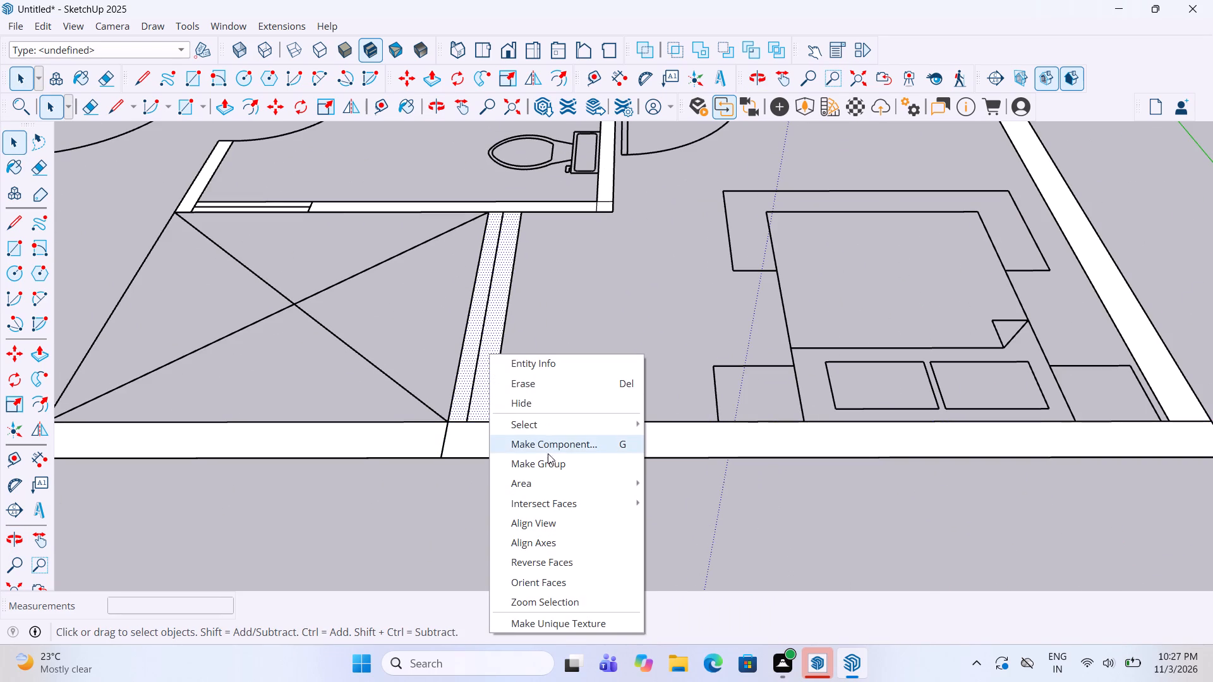
left_click(550, 464)
Group the rear outer wall section behind the crossed shaft.
scroll(665, 397, "down", 5)
scroll(407, 398, "up", 4)
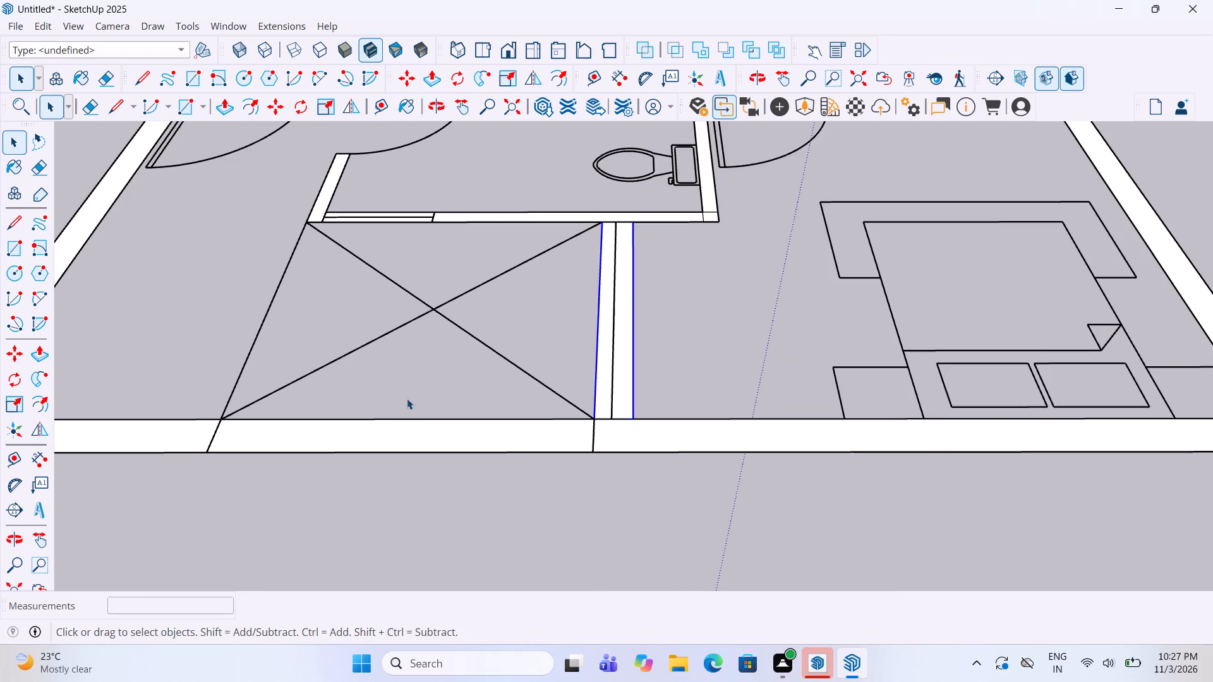
left_click(442, 430)
right_click(442, 430)
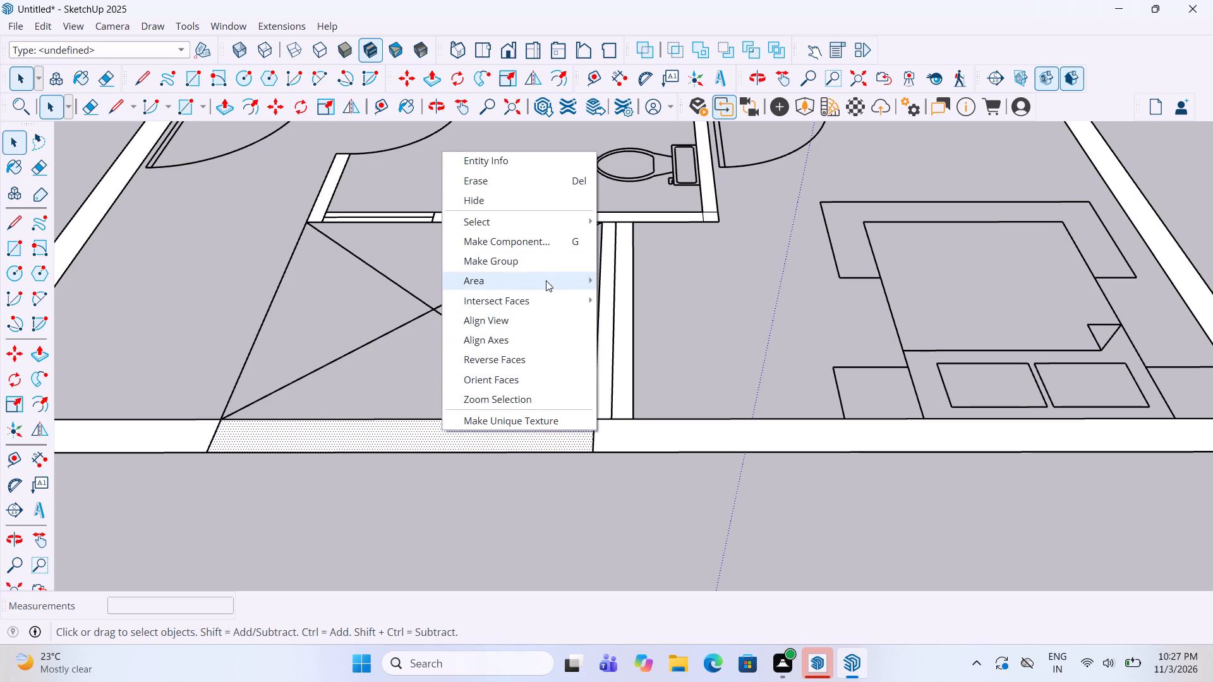
left_click(543, 263)
Group the thin toilet wall facing the crossed shaft, and check that it is a group.
left_click(546, 218)
right_click(546, 218)
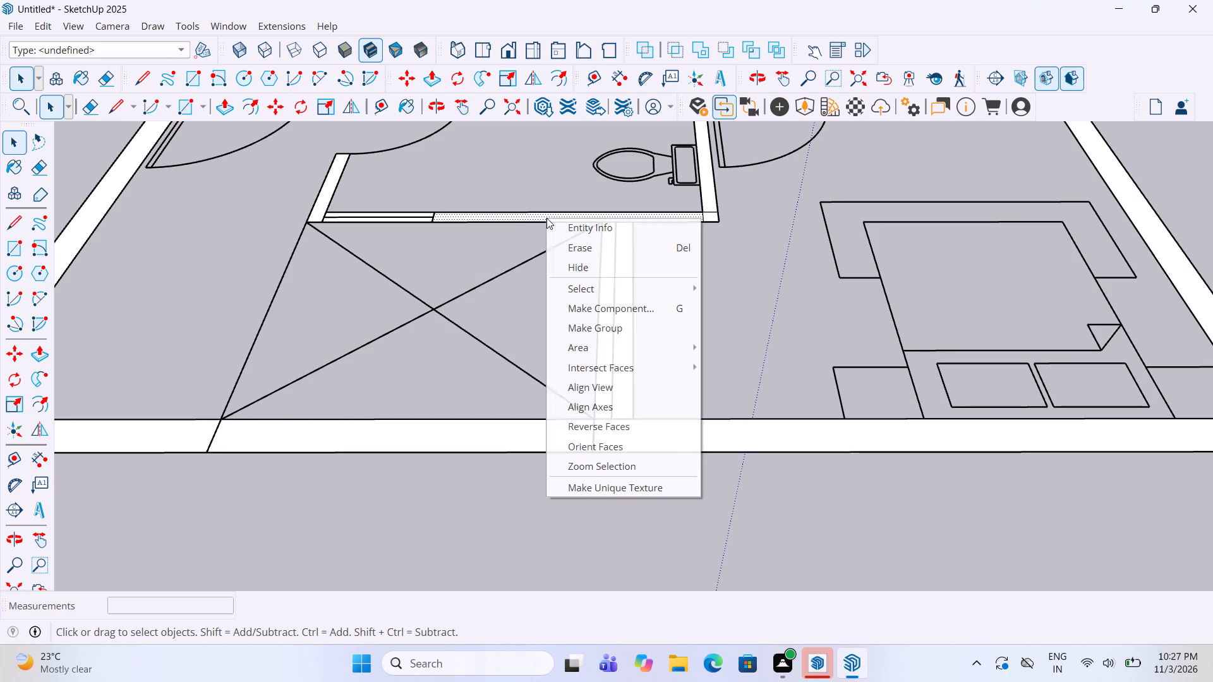
double_click(609, 328)
left_click(515, 470)
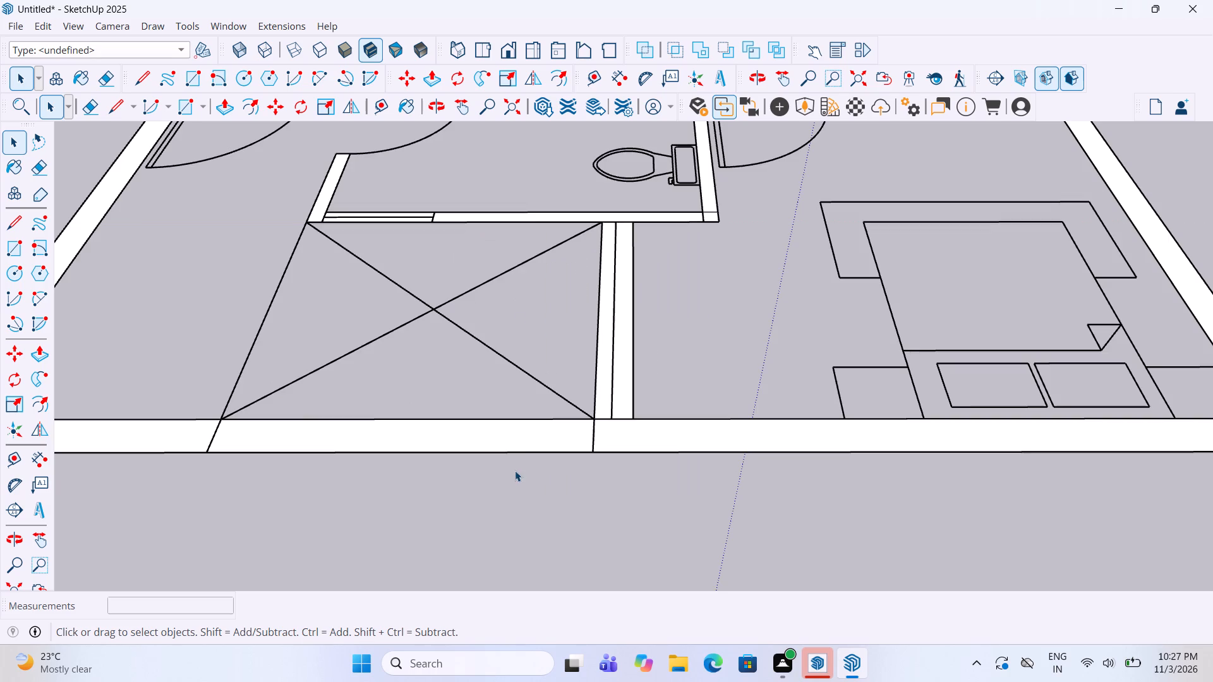
left_click(573, 215)
right_click(573, 215)
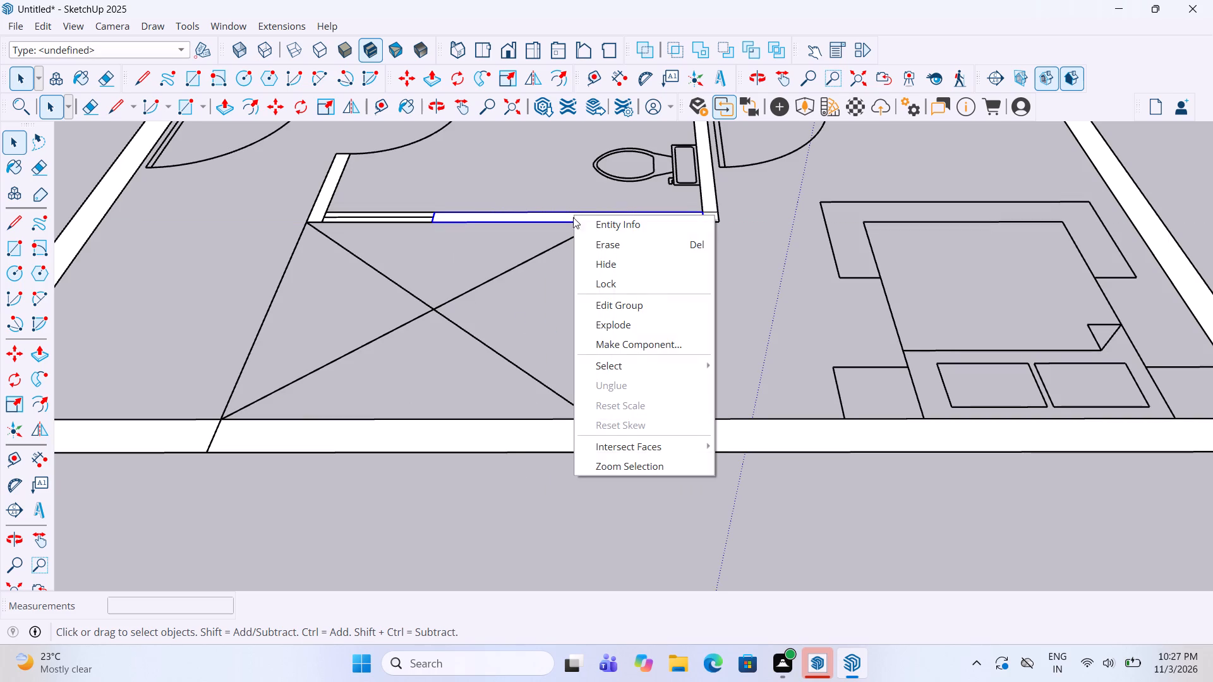
left_click(514, 341)
Make separate groups of the wall behind the toilet seat and the small square at that wall's corner.
left_click(704, 191)
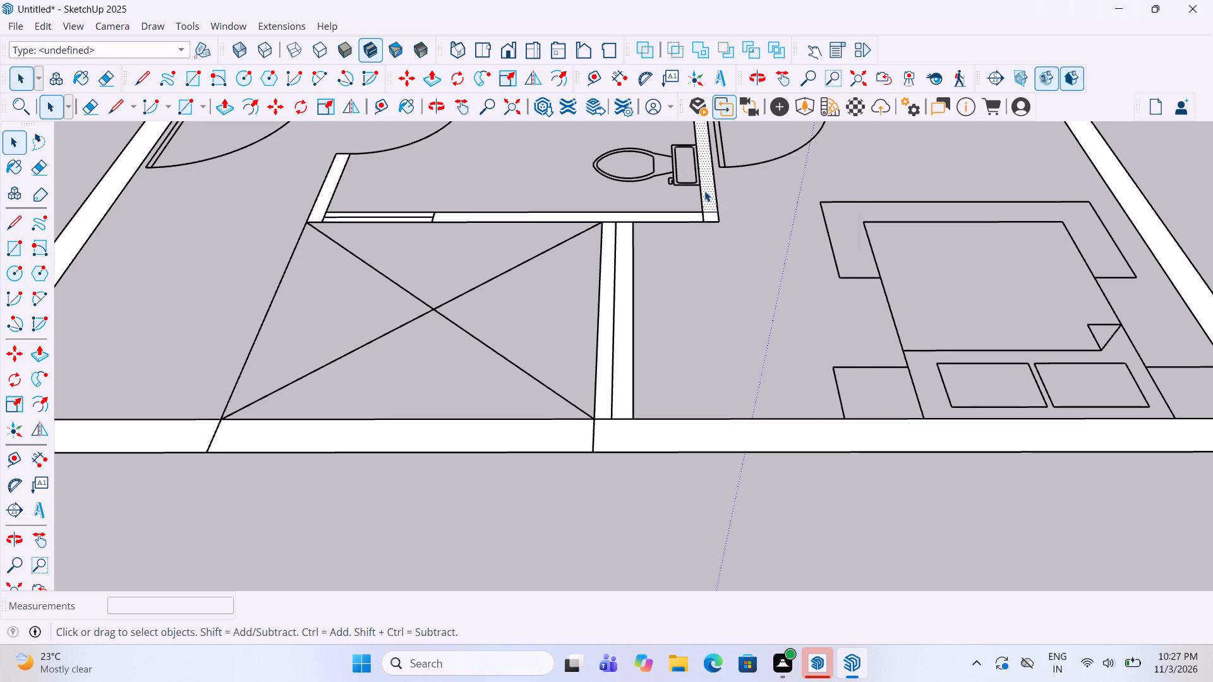
right_click(704, 191)
left_click(752, 300)
left_click(710, 213)
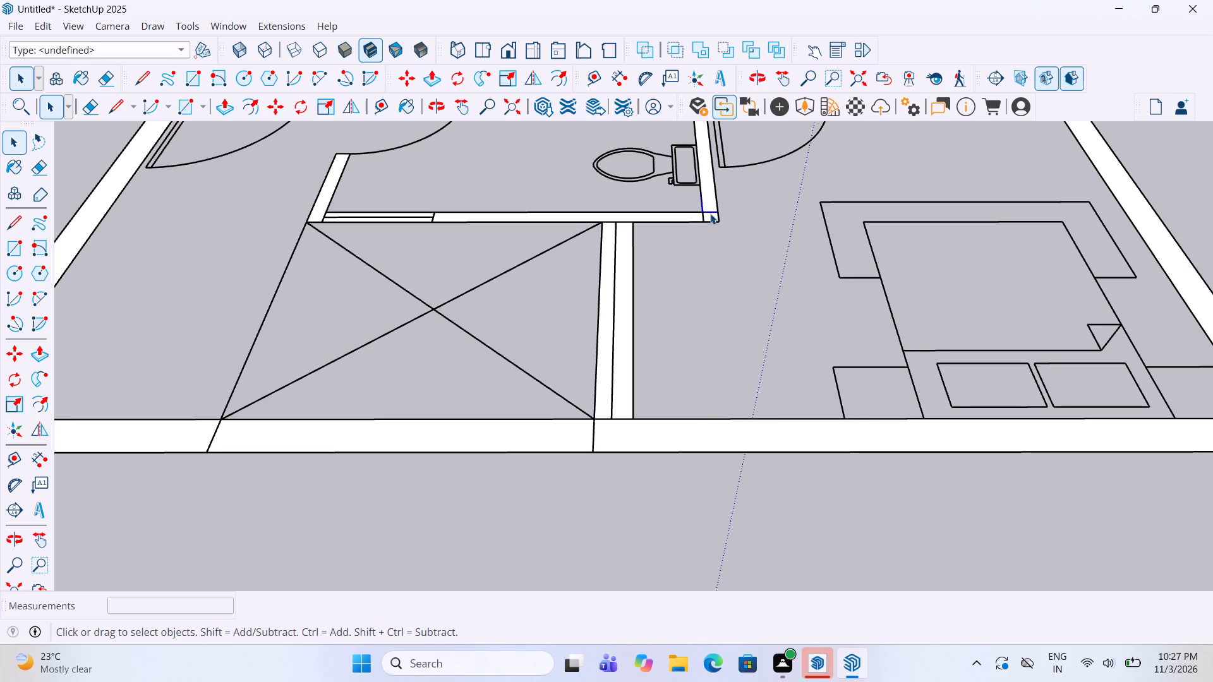
left_click(711, 216)
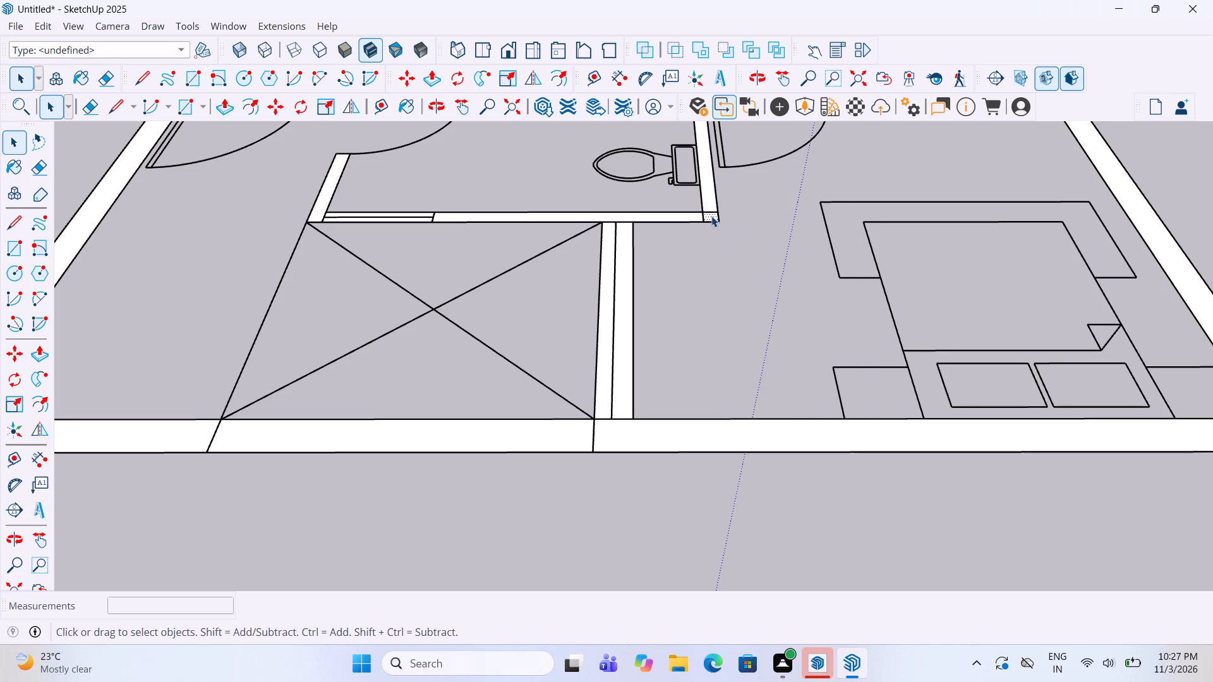
right_click(711, 216)
left_click(795, 333)
Group the short toilet wall between the door and the window at the shaft's corner.
left_click(321, 203)
right_click(321, 203)
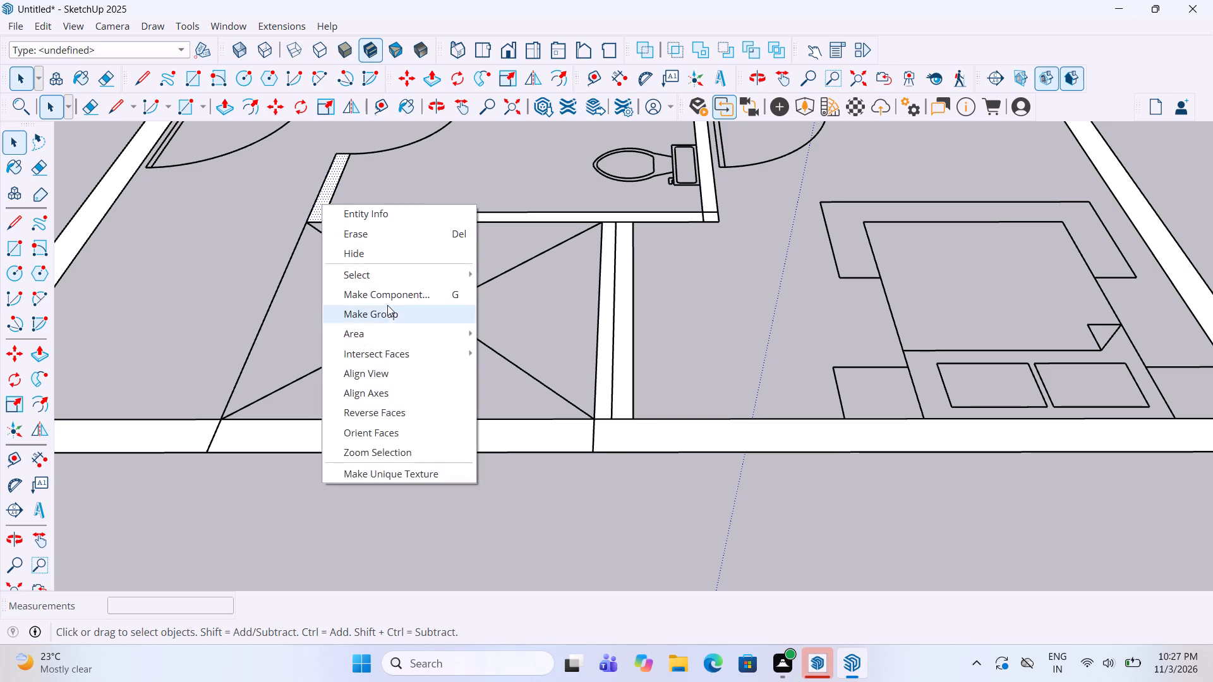
left_click(389, 308)
Group both halves of the toilet window facing the crossed shaft together.
left_click(395, 216)
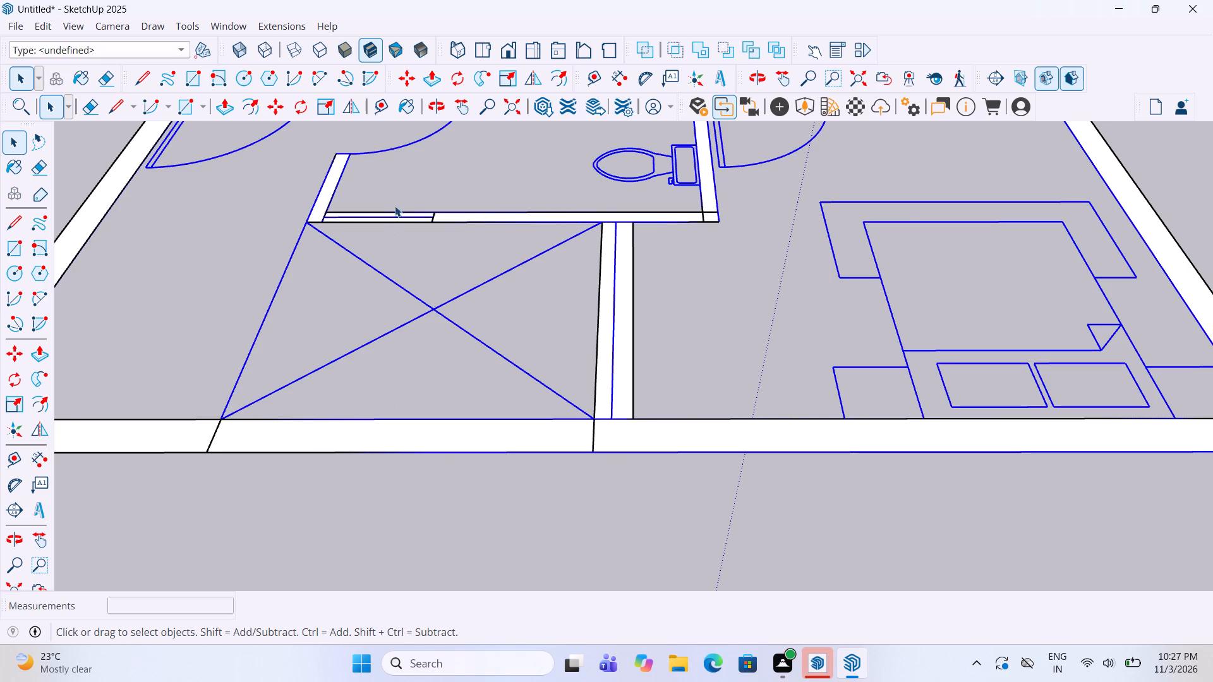
scroll(393, 203, "up", 5)
left_click(411, 229)
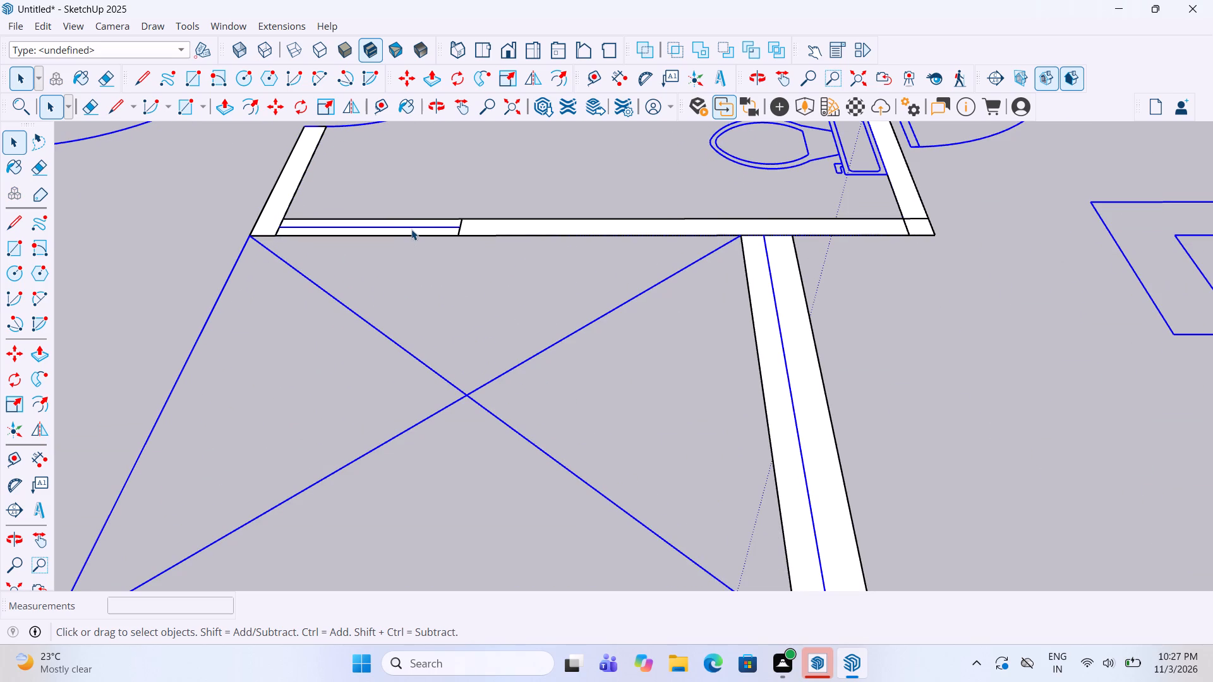
left_click(411, 221)
middle_click_drag(411, 221, 414, 400)
double_click(407, 240)
right_click(407, 240)
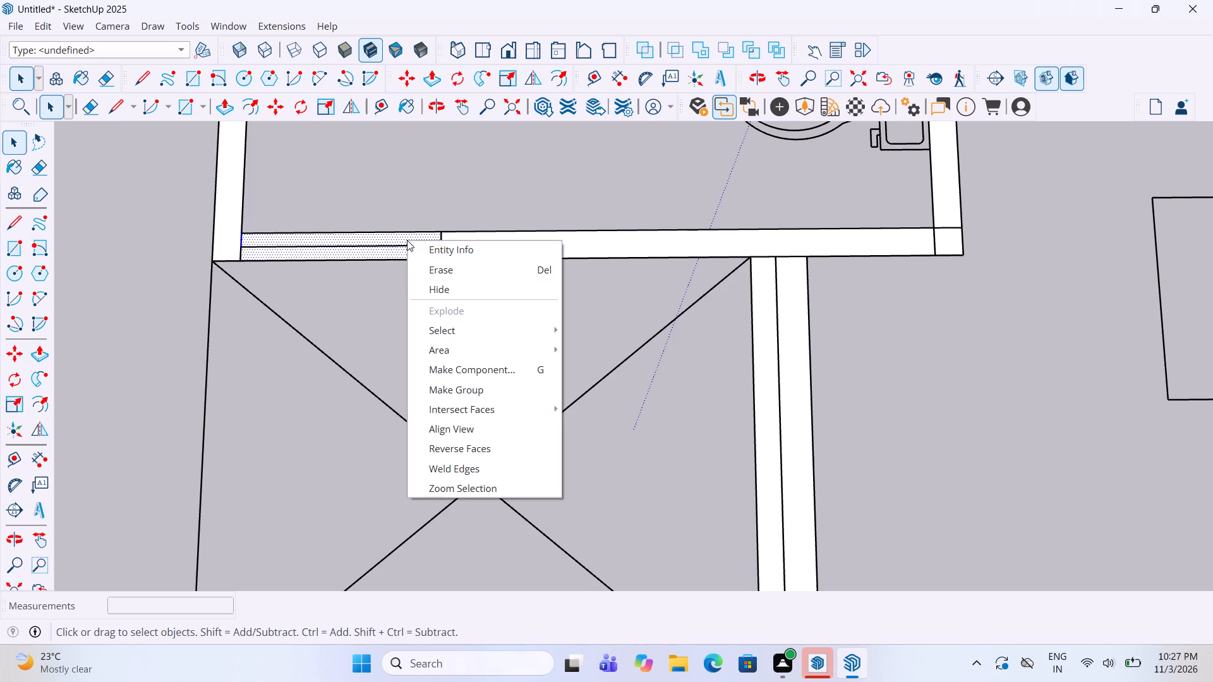
left_click(461, 387)
Group the rear outer wall section between the crossed shaft and the house corner beside the rear door.
scroll(457, 406, "down", 2)
middle_click_drag(455, 411, 479, 271)
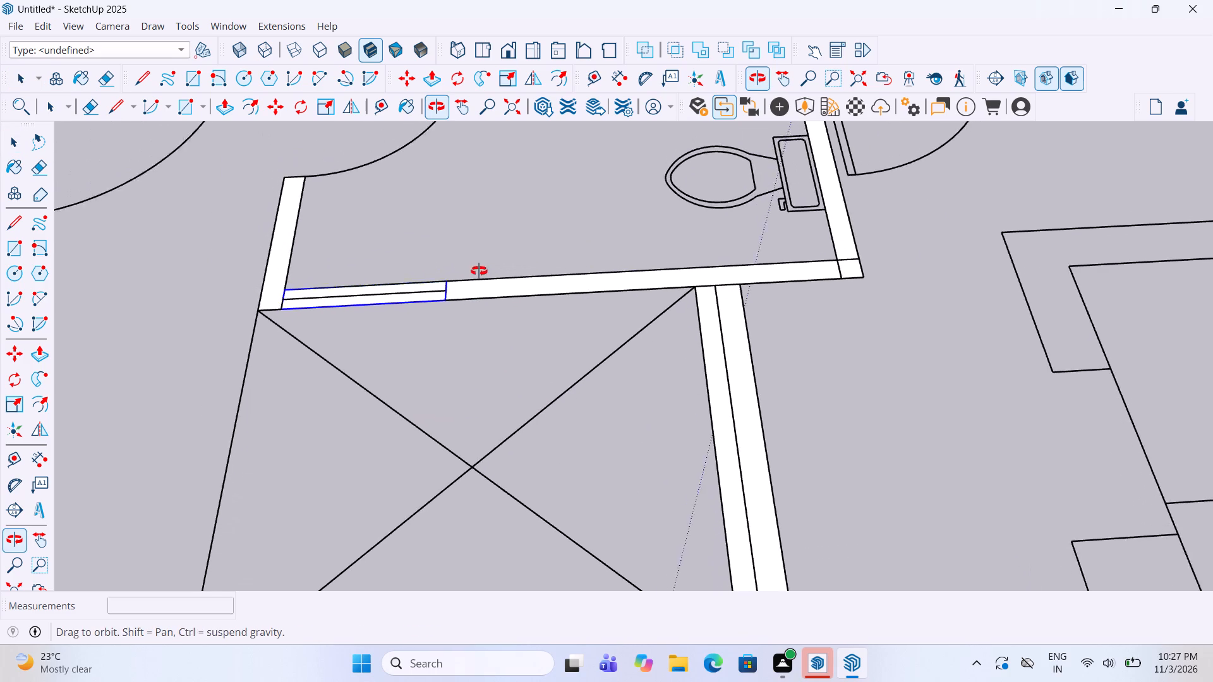
middle_click_drag(479, 271, 497, 271)
scroll(390, 222, "down", 2)
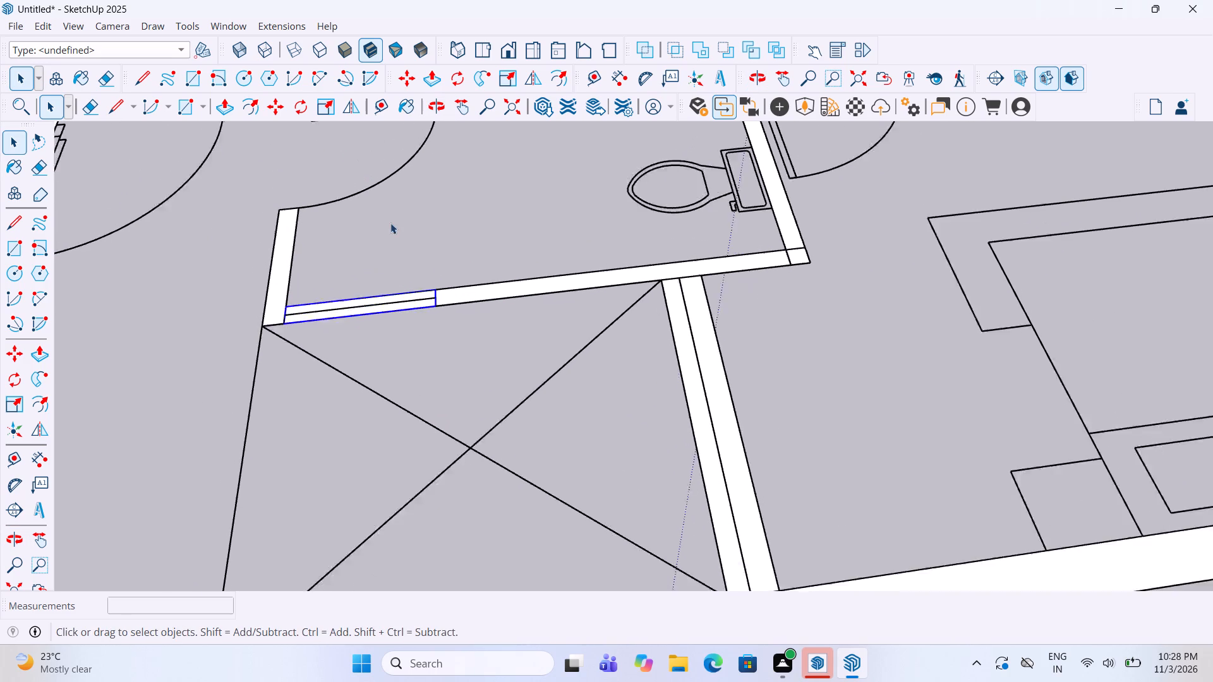
scroll(390, 223, "down", 4)
middle_click_drag(416, 333, 405, 288)
left_click(351, 451)
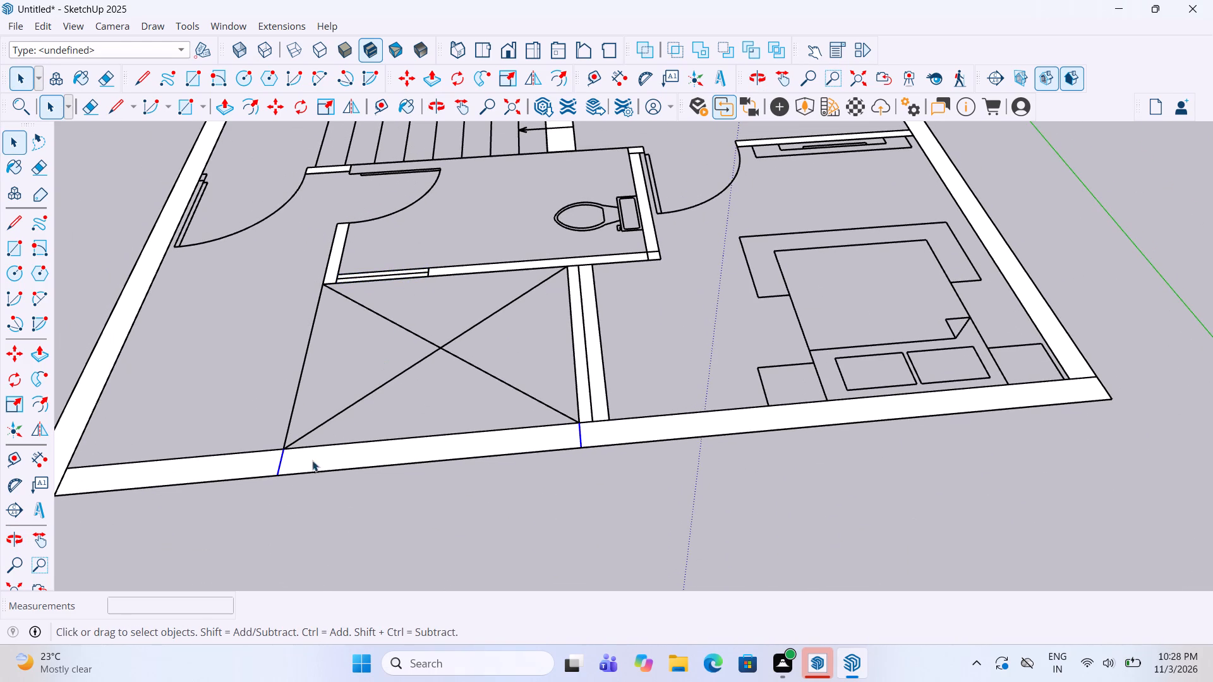
left_click(239, 467)
right_click(238, 467)
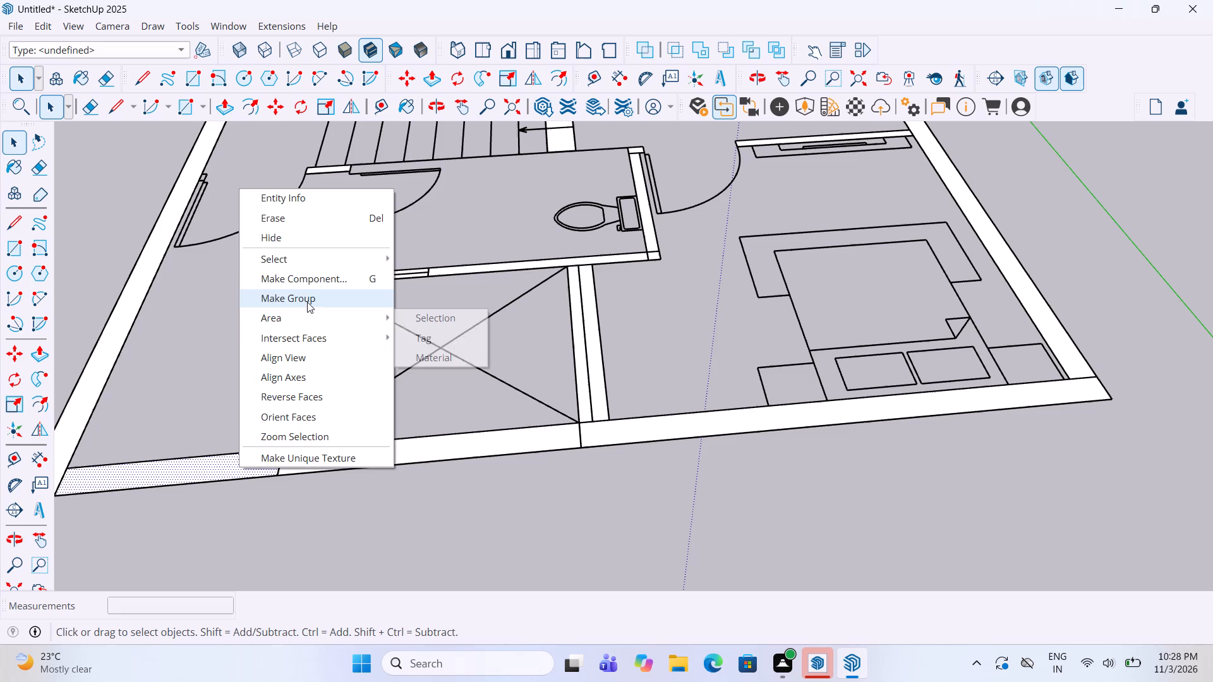
left_click(307, 296)
Check whether the long outer side wall running from that rear corner is a group.
scroll(617, 331, "down", 5)
scroll(342, 392, "up", 4)
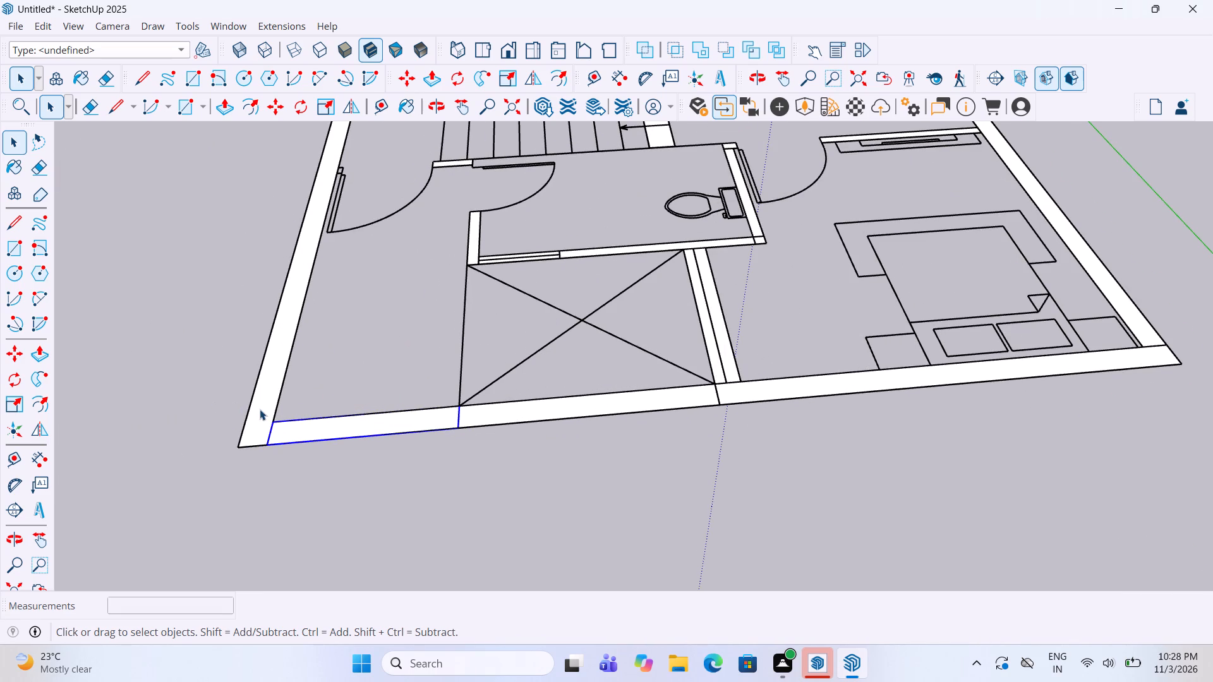
left_click(260, 409)
right_click(260, 409)
left_click(358, 341)
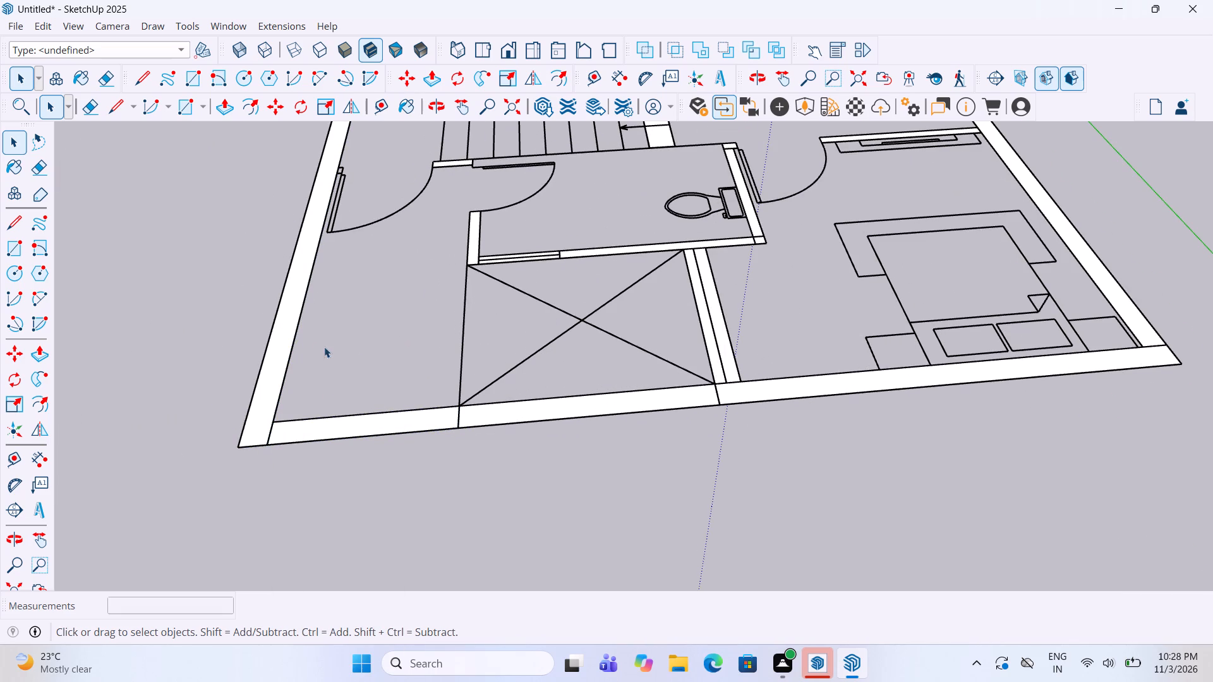
left_click(287, 332)
left_click(375, 342)
Make separate groups of the short wall between the toilet door and the rear door, and the long wall along the staircase.
scroll(375, 342, "down", 4)
middle_click_drag(184, 311, 555, 281)
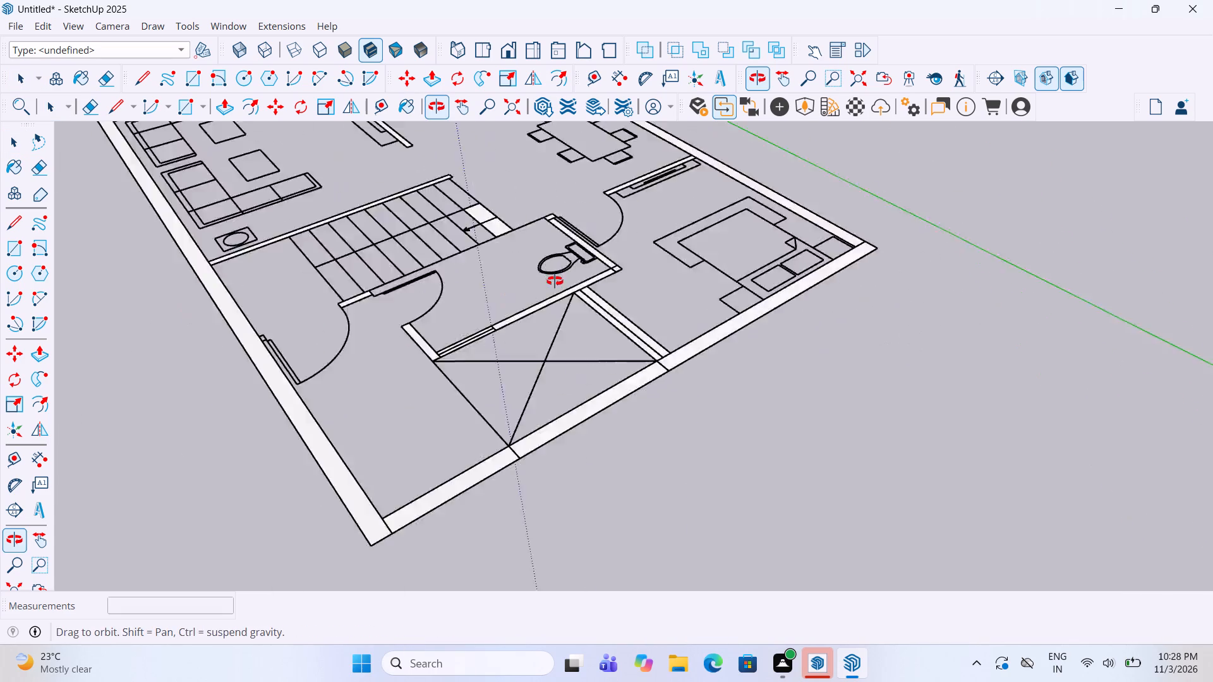
middle_click_drag(555, 281, 674, 281)
scroll(407, 446, "up", 3)
left_click(440, 511)
right_click(440, 511)
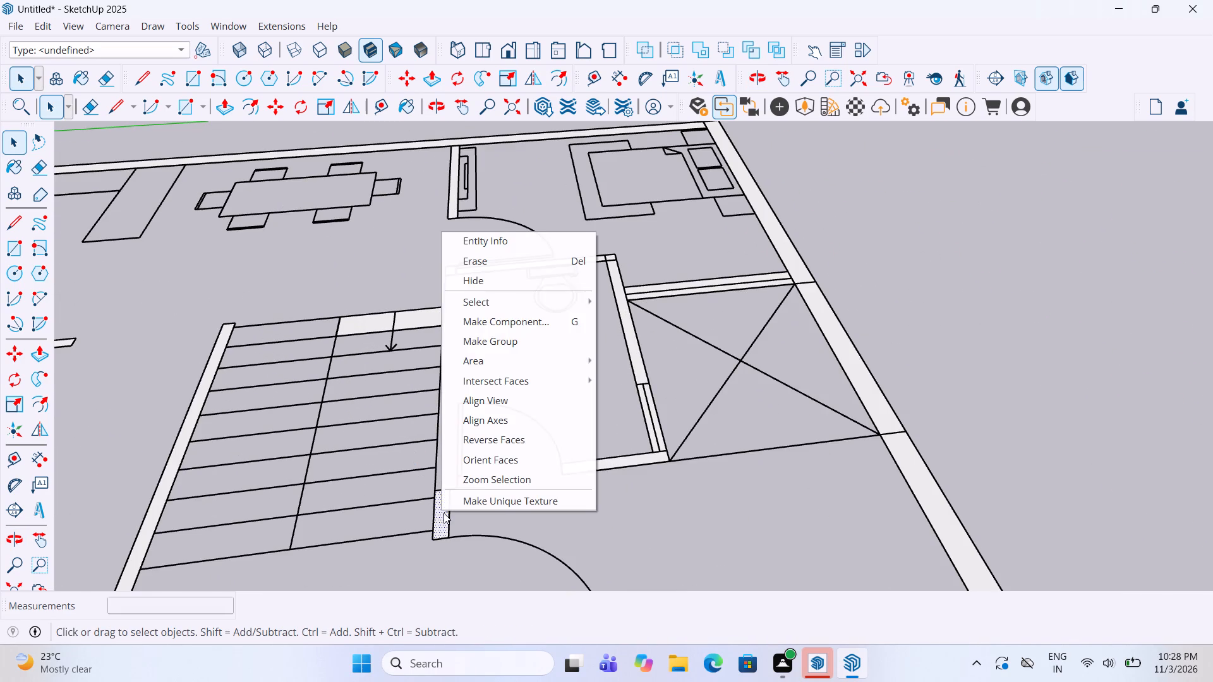
left_click(488, 340)
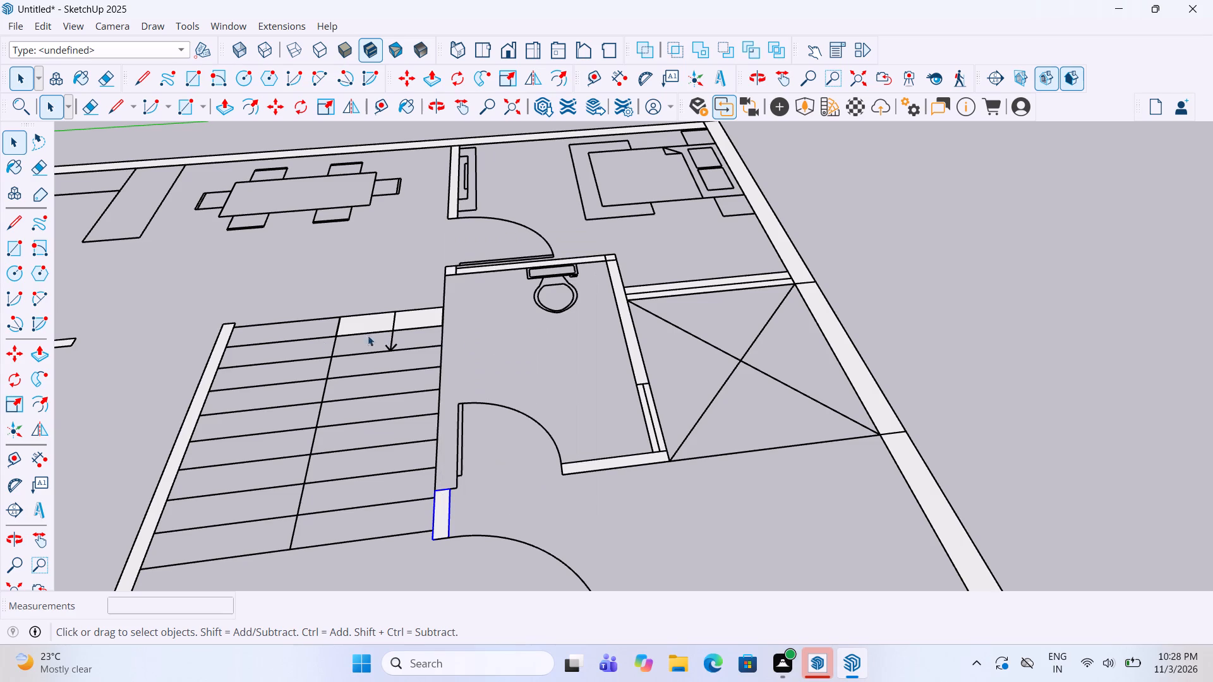
left_click(198, 397)
right_click(198, 397)
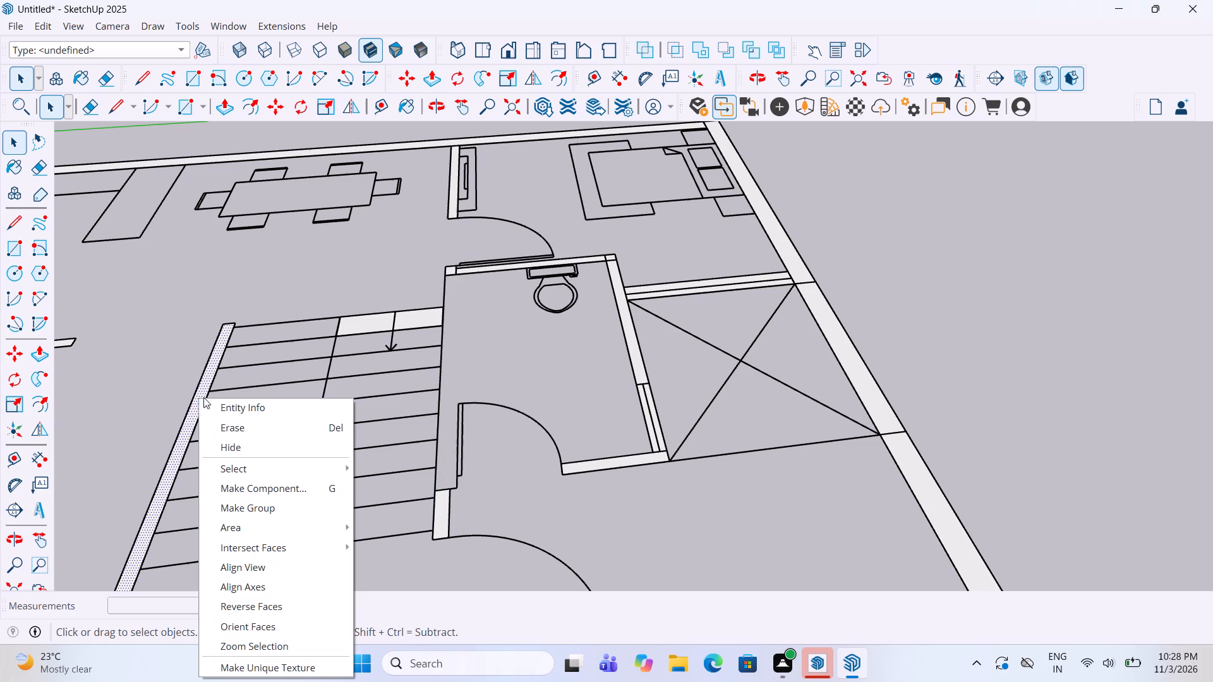
left_click(275, 510)
Check that the long side wall and the living room's front wall sections and window are groups.
scroll(709, 246, "down", 4)
middle_click_drag(709, 246, 679, 341)
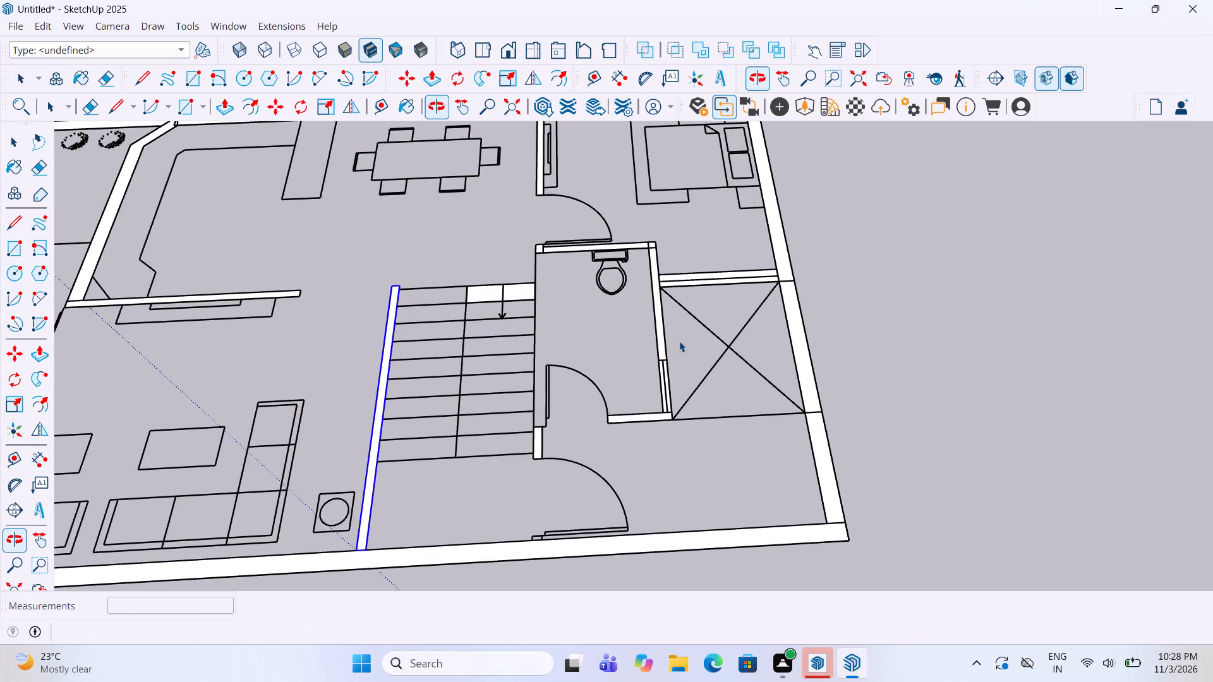
scroll(683, 285, "down", 10)
scroll(419, 390, "up", 10)
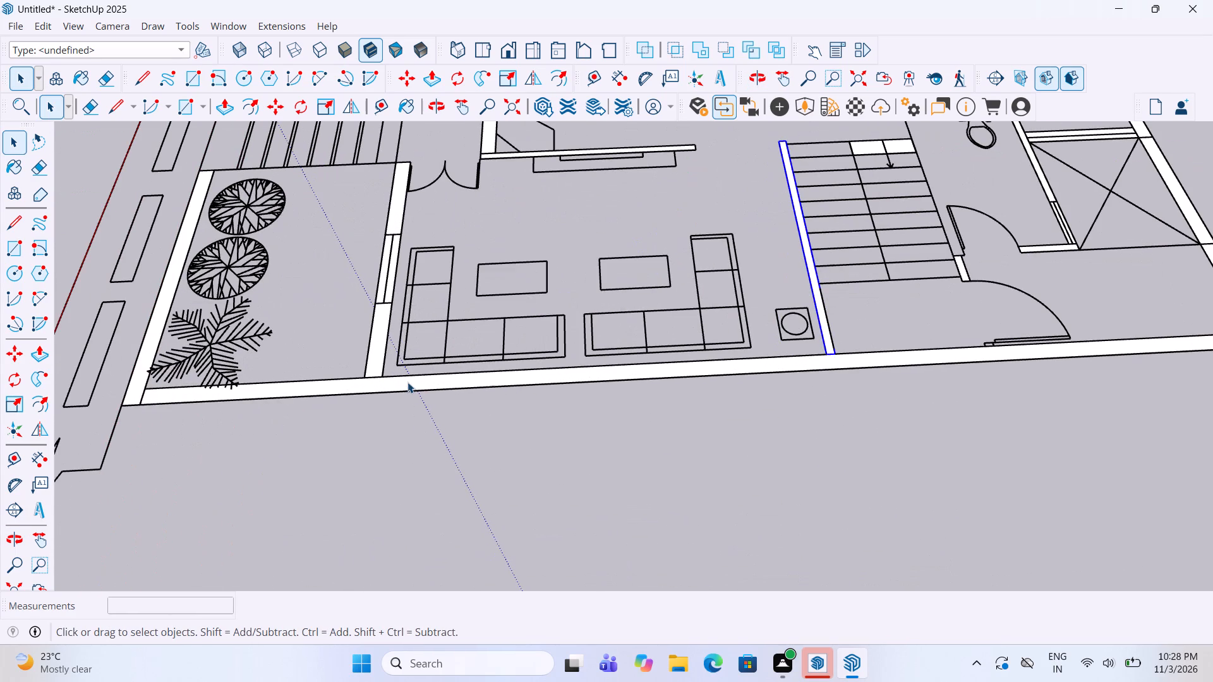
left_click(407, 382)
left_click(377, 341)
right_click(377, 341)
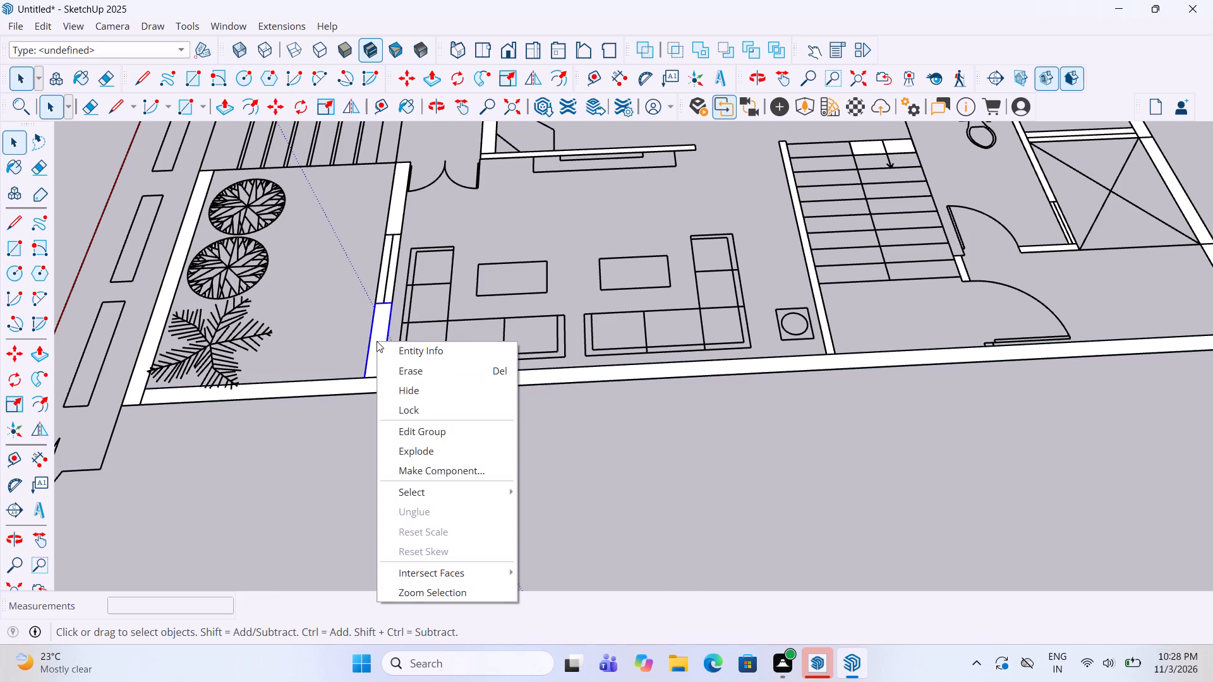
left_click(392, 220)
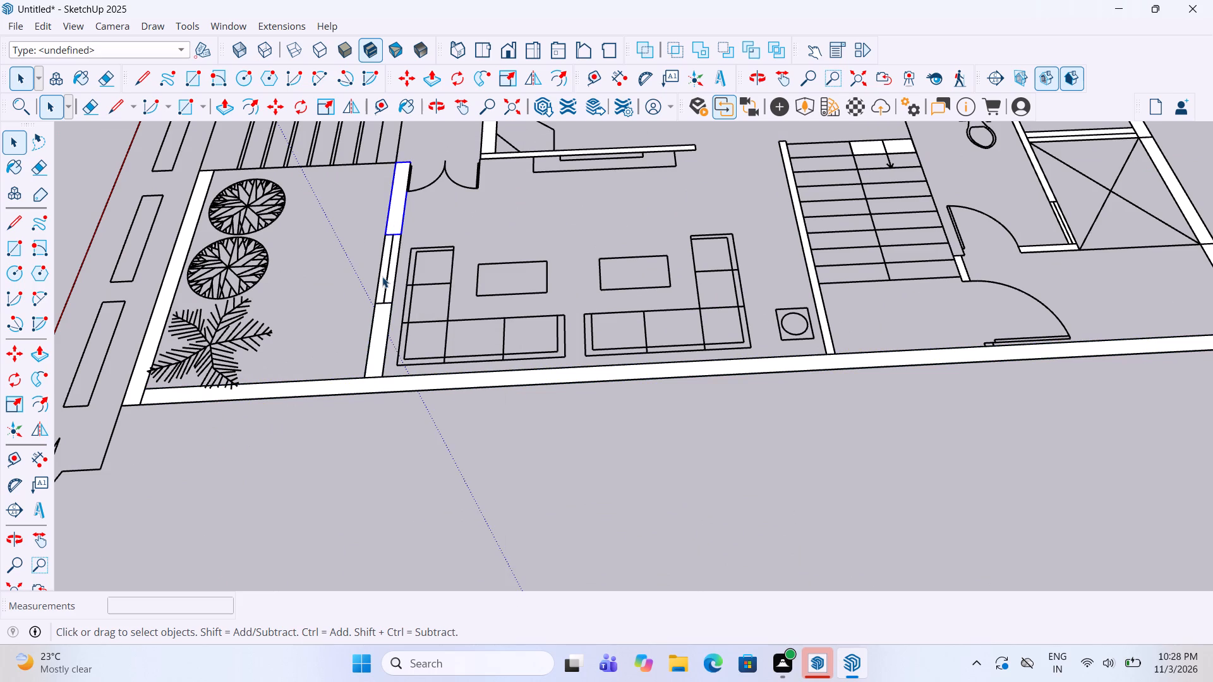
double_click(382, 277)
left_click(506, 234)
Check that the kitchen's front walls, the bedroom partition beside the dining table and the wall behind the toilet seat are groups.
scroll(500, 265, "down", 4)
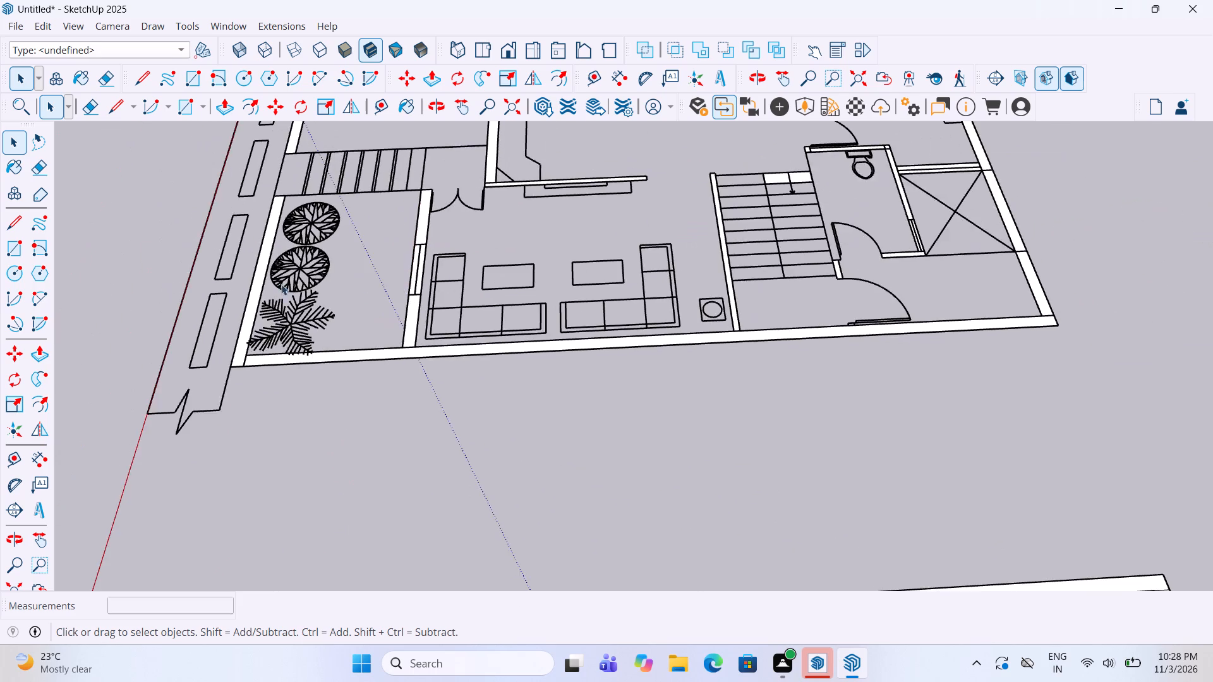
middle_click_drag(298, 279, 862, 227)
scroll(486, 368, "up", 3)
left_click(470, 504)
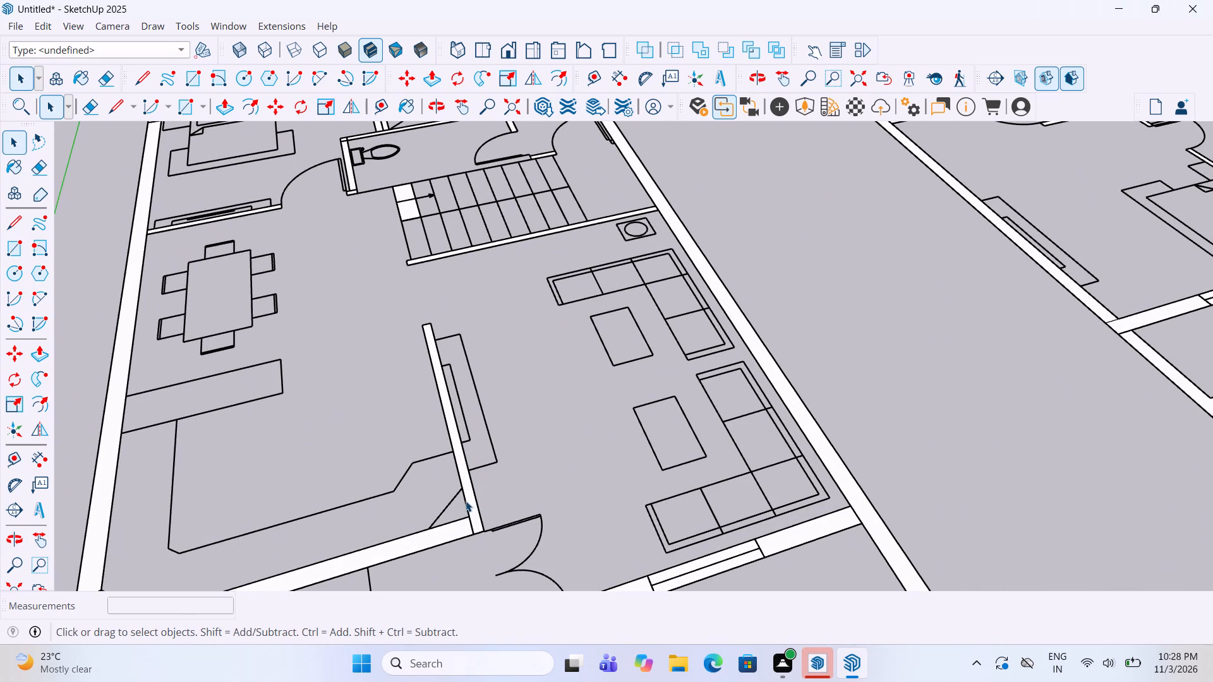
left_click(454, 526)
scroll(454, 526, "down", 6)
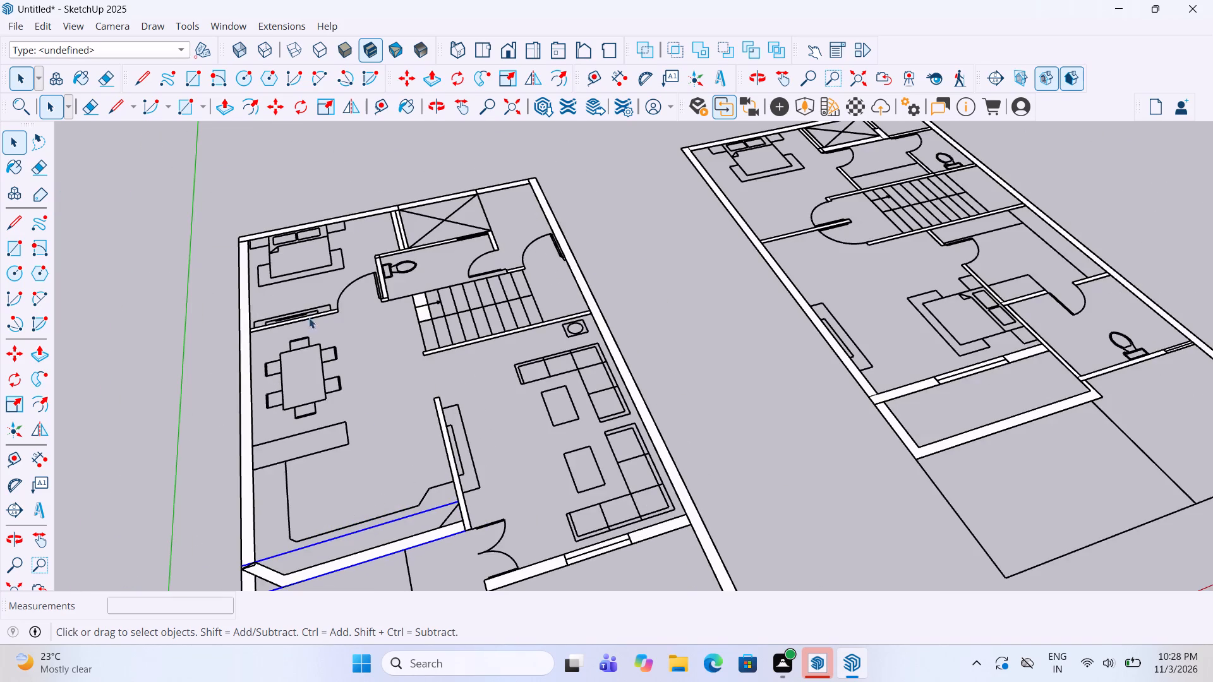
scroll(287, 287, "up", 10)
left_click(325, 344)
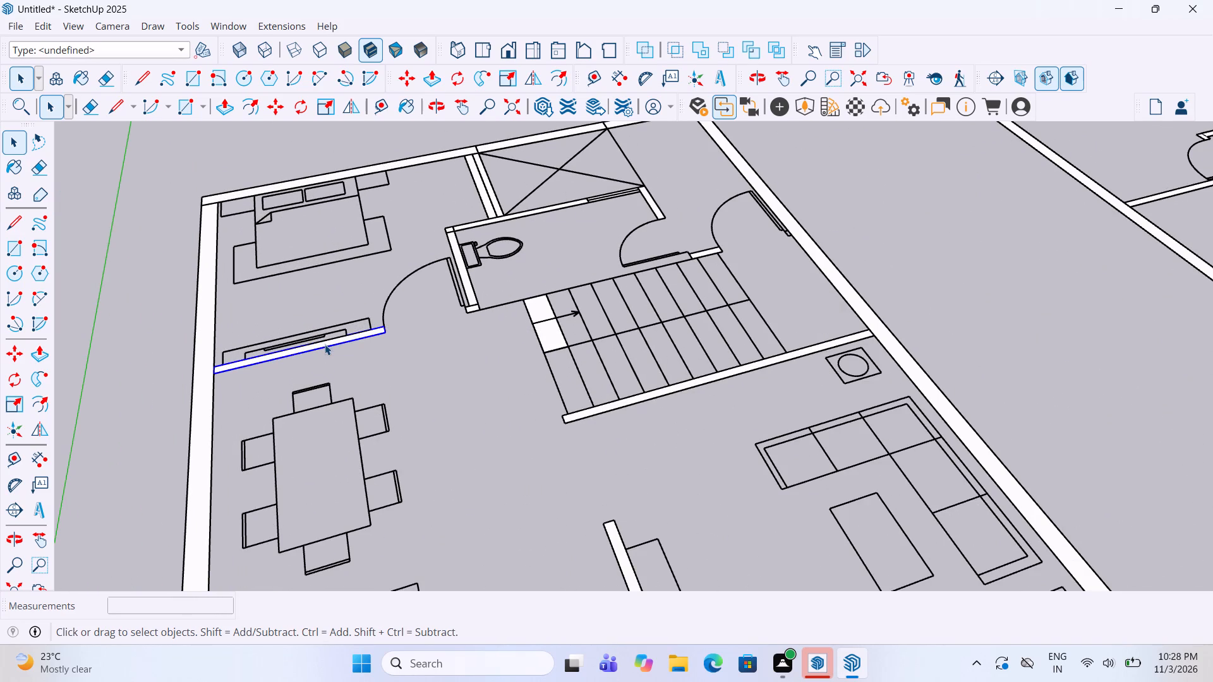
left_click(470, 292)
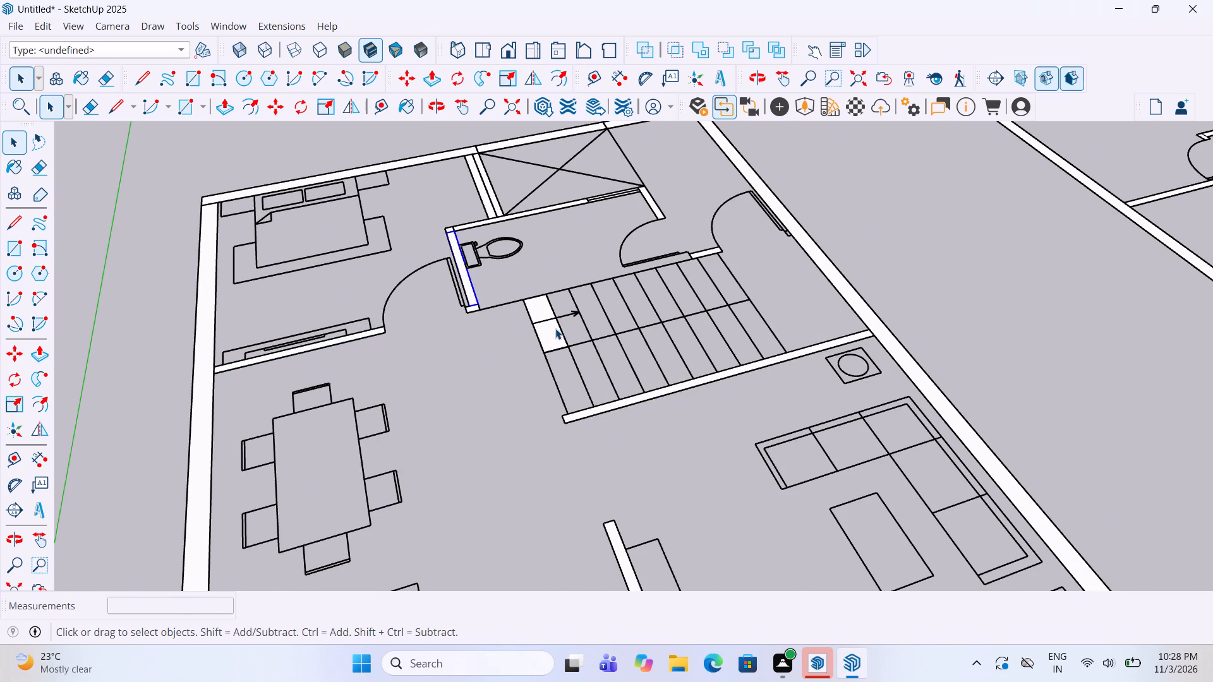
Group the white face on the staircase step at the direction arrow.
left_click(555, 328)
right_click(555, 328)
left_click(612, 434)
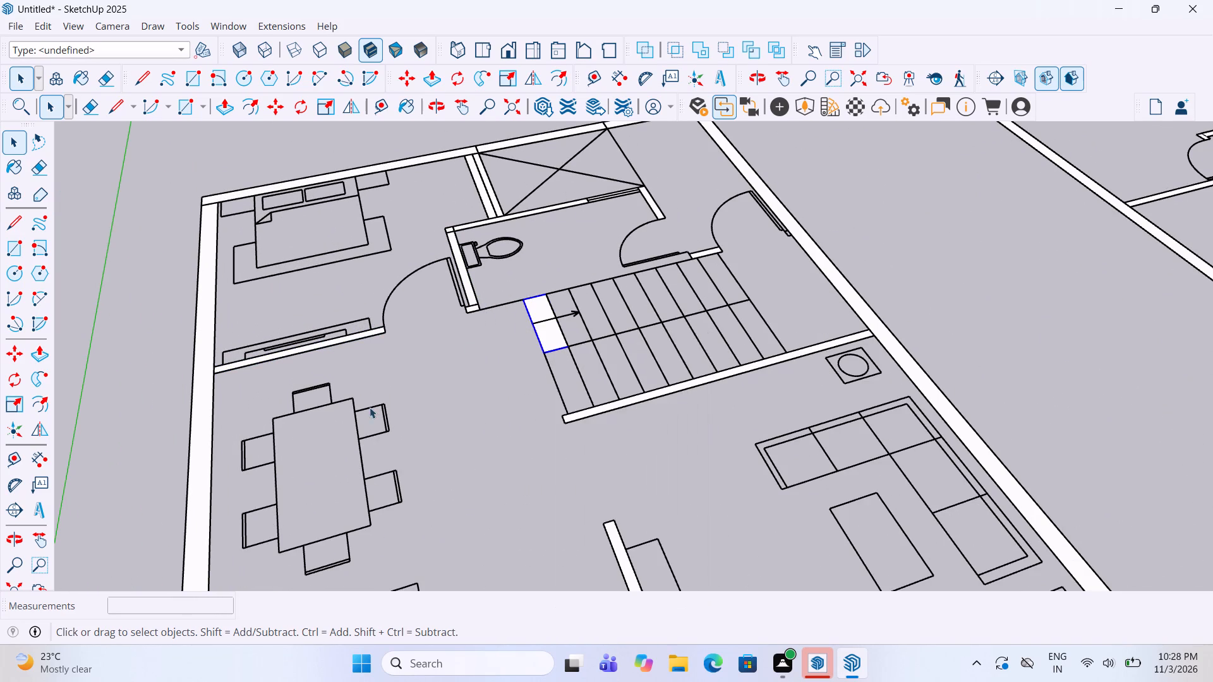
left_click(368, 404)
Group the U-shaped balcony wall at the front of the upper floor plan.
scroll(379, 347, "down", 17)
middle_click_drag(786, 464, 623, 443)
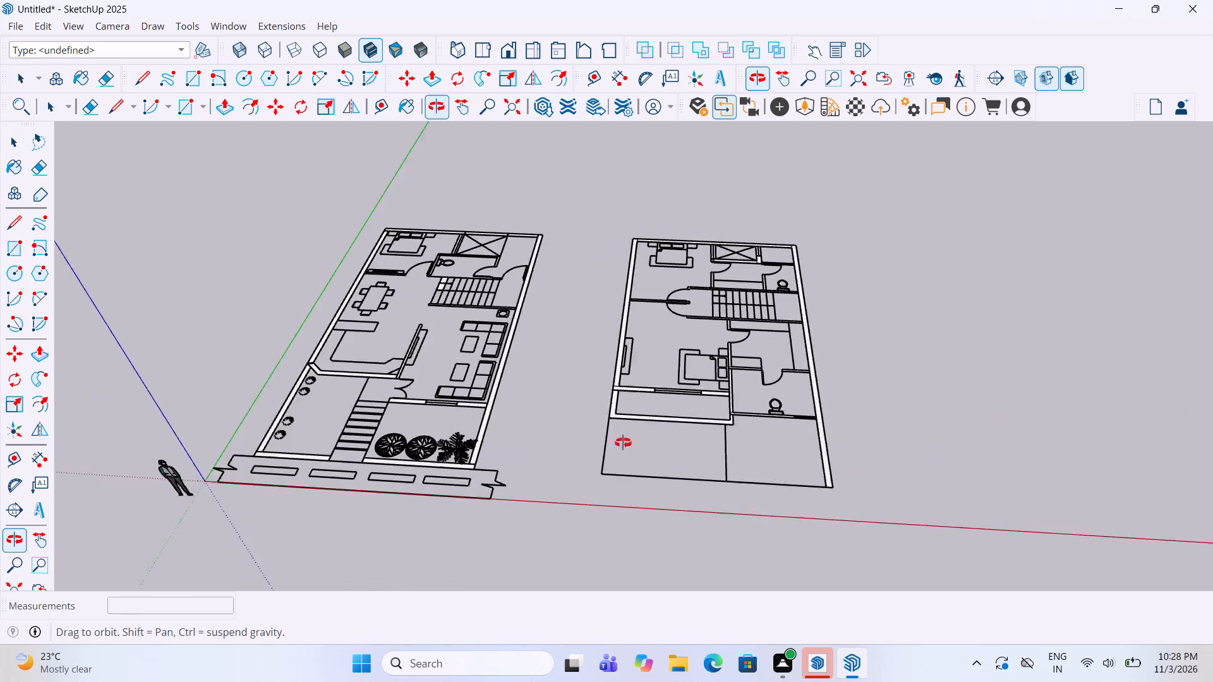
middle_click_drag(623, 443, 603, 444)
scroll(700, 443, "up", 13)
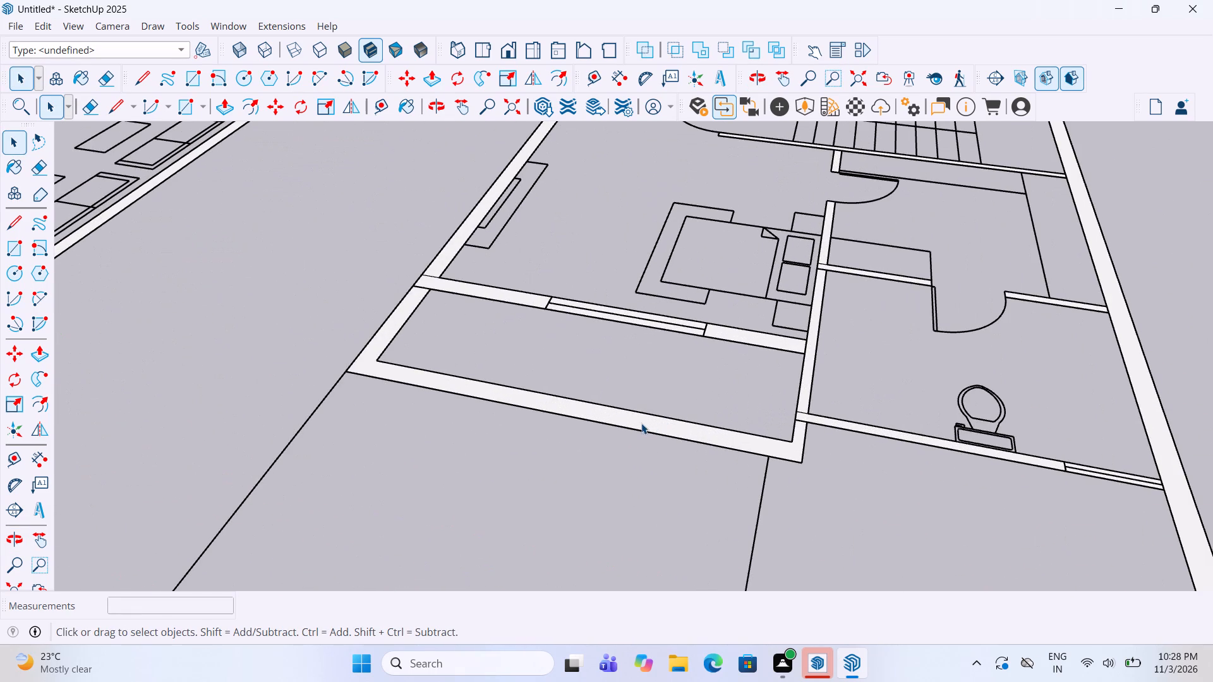
left_click(641, 423)
right_click(641, 423)
left_click(694, 260)
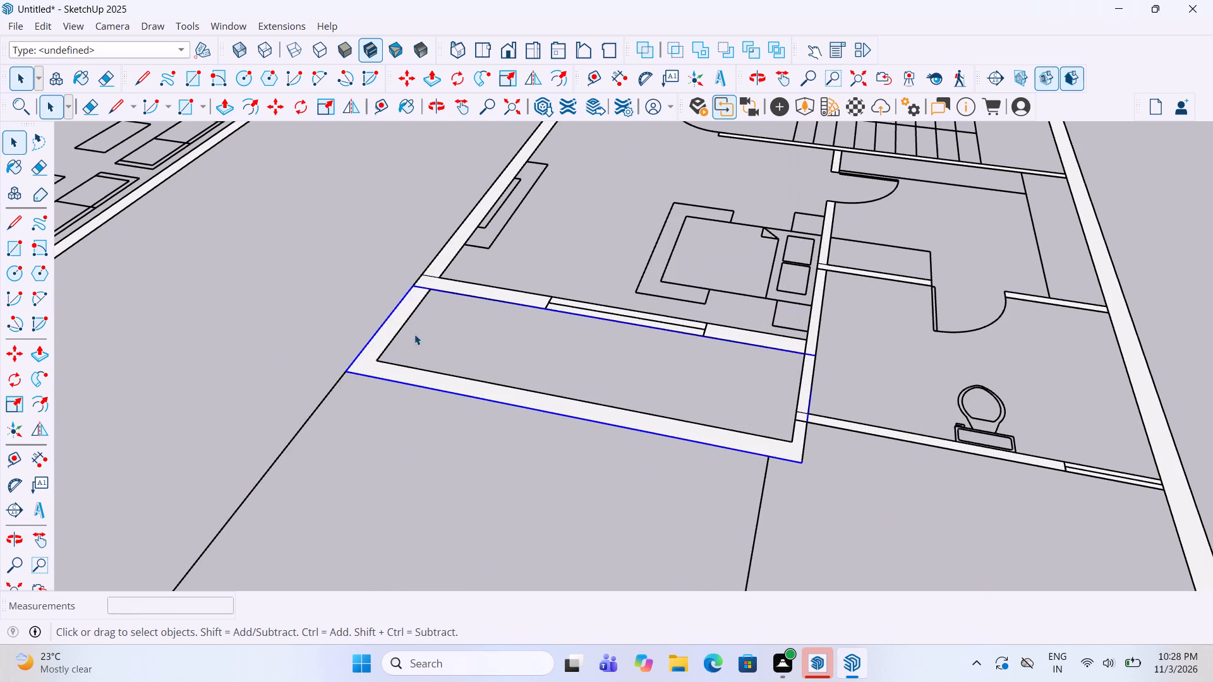
Make separate groups of the two wall sections and the window between them, along the line dividing the upper bedroom from the balcony.
middle_click_drag(414, 334, 576, 407)
scroll(504, 342, "up", 3)
left_click(493, 360)
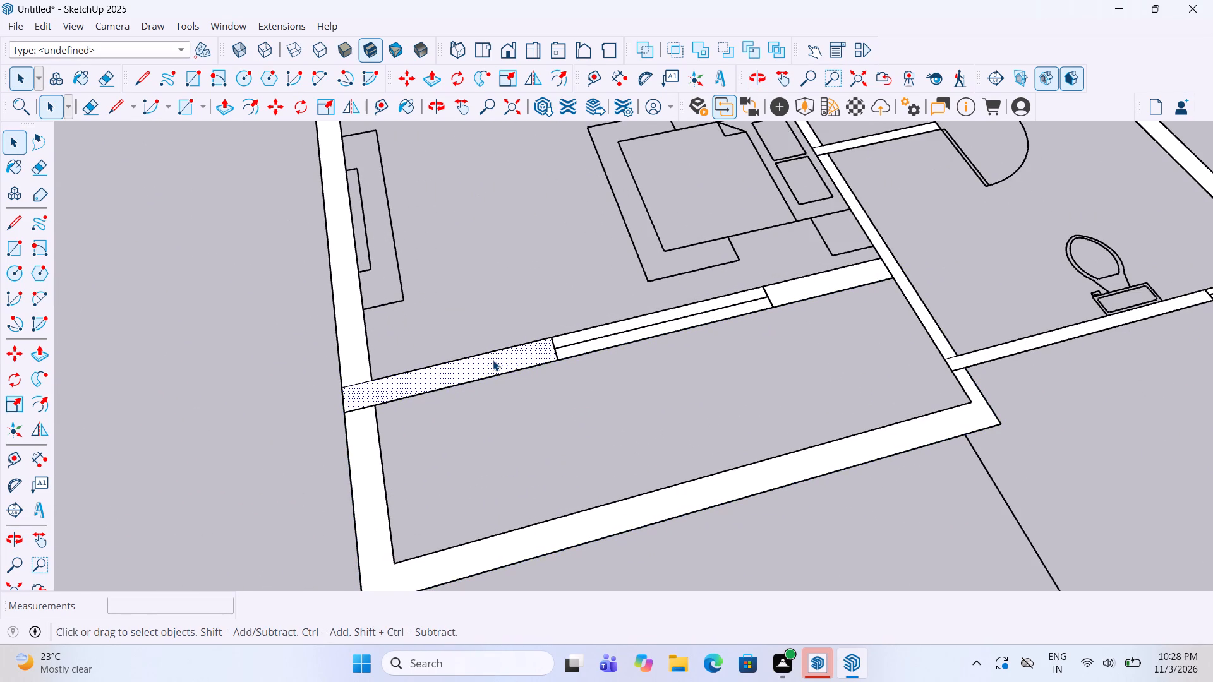
right_click(493, 360)
left_click(543, 469)
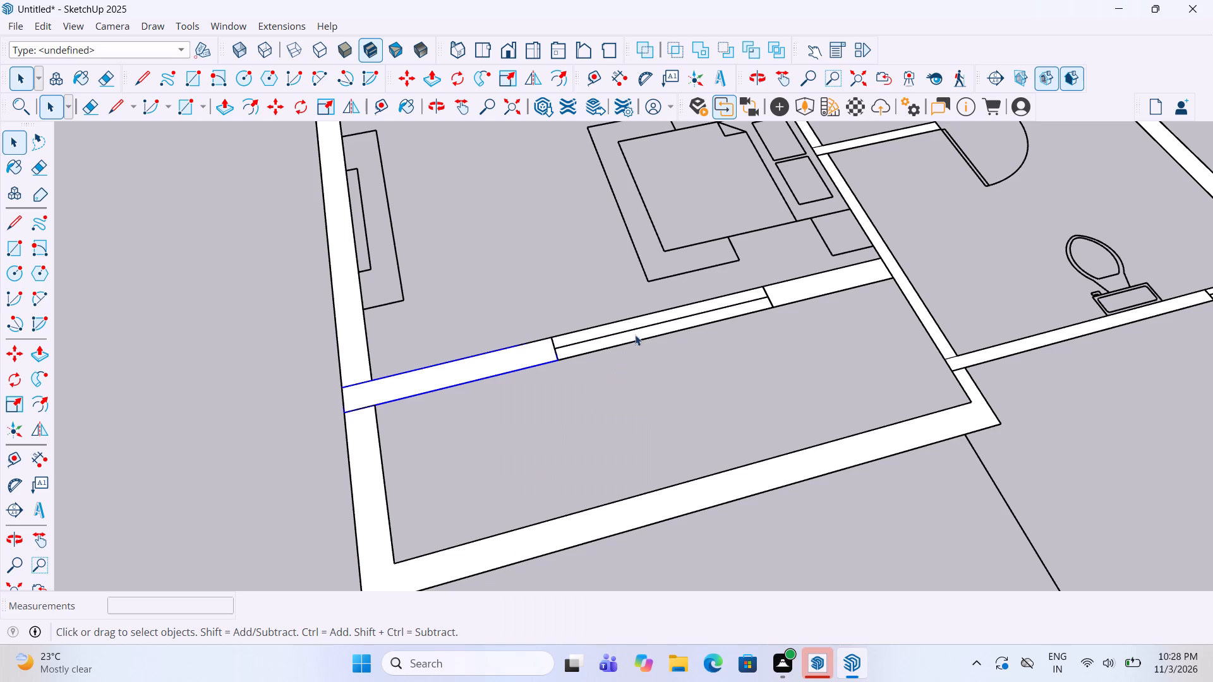
left_click(637, 331)
left_click(640, 331)
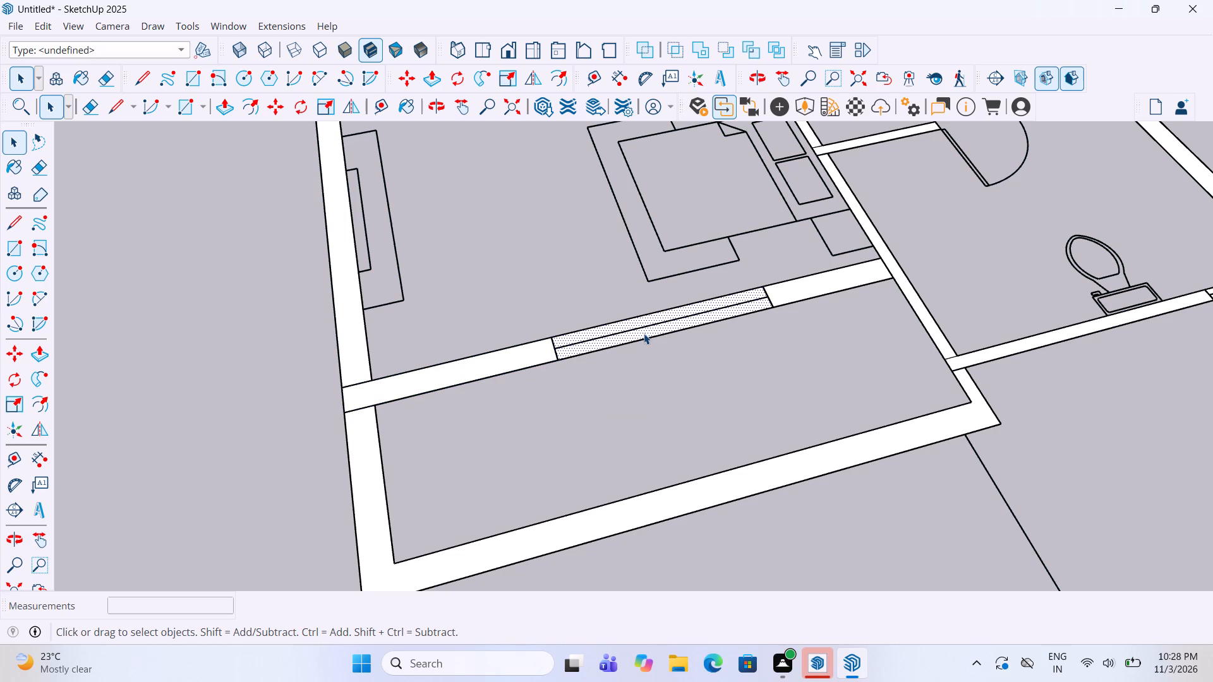
right_click(644, 333)
left_click(676, 450)
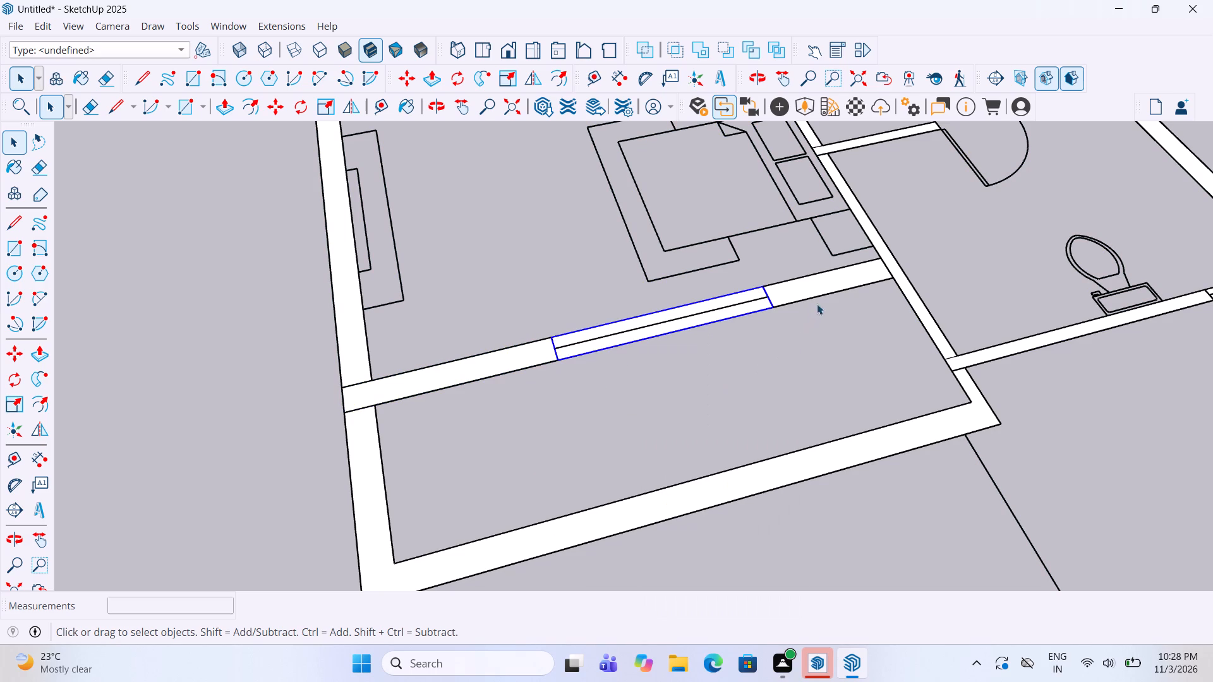
left_click(818, 287)
right_click(818, 287)
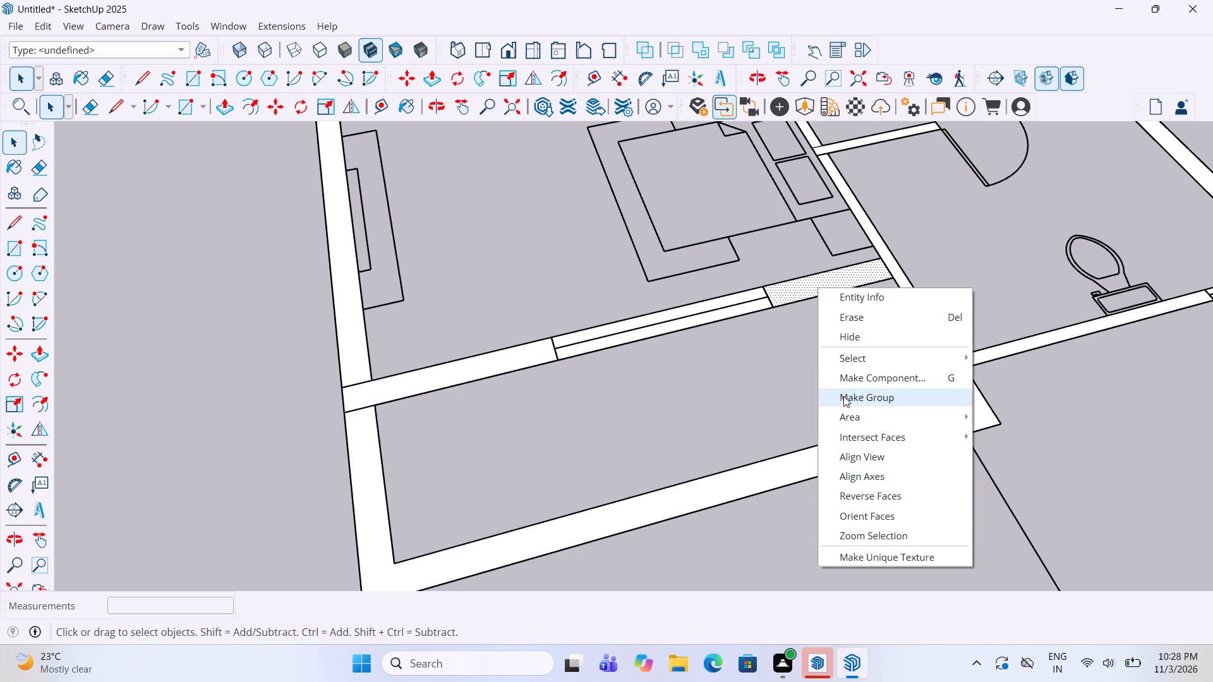
left_click(843, 396)
Make separate groups of the thin wall between the upper bedroom and bathroom, and the bathroom's front wall behind the toilet seat.
left_click(921, 313)
right_click(922, 314)
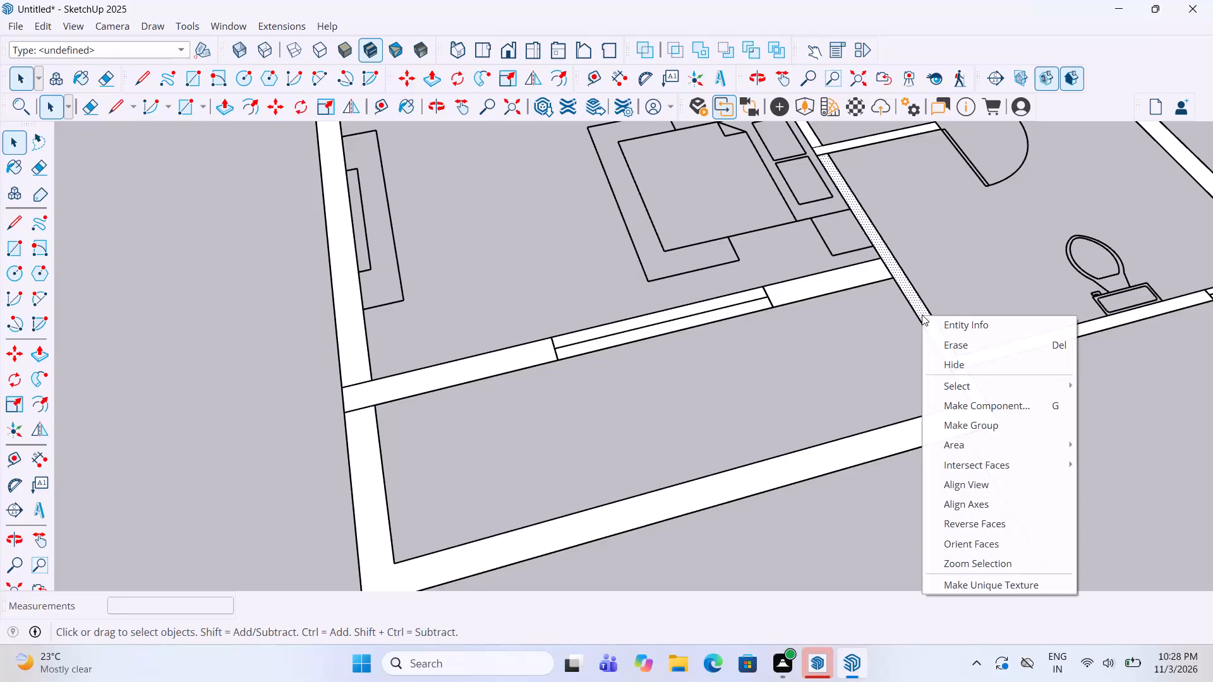
left_click(975, 426)
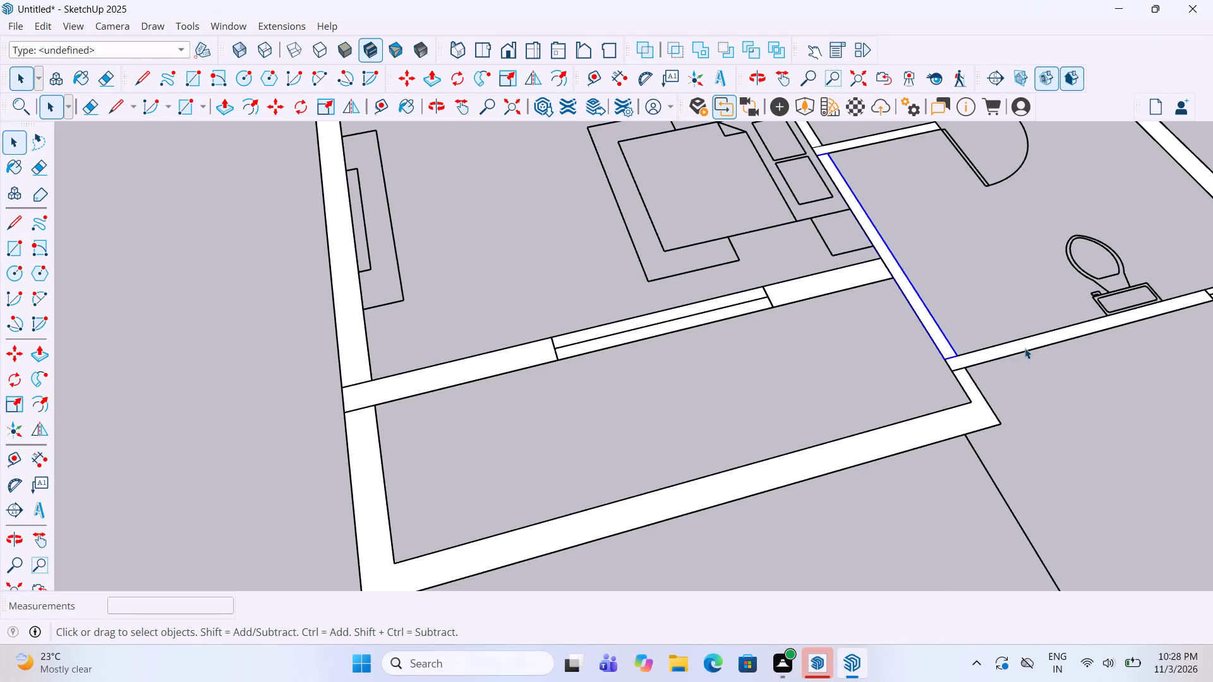
left_click(1025, 347)
right_click(1025, 347)
left_click(1064, 459)
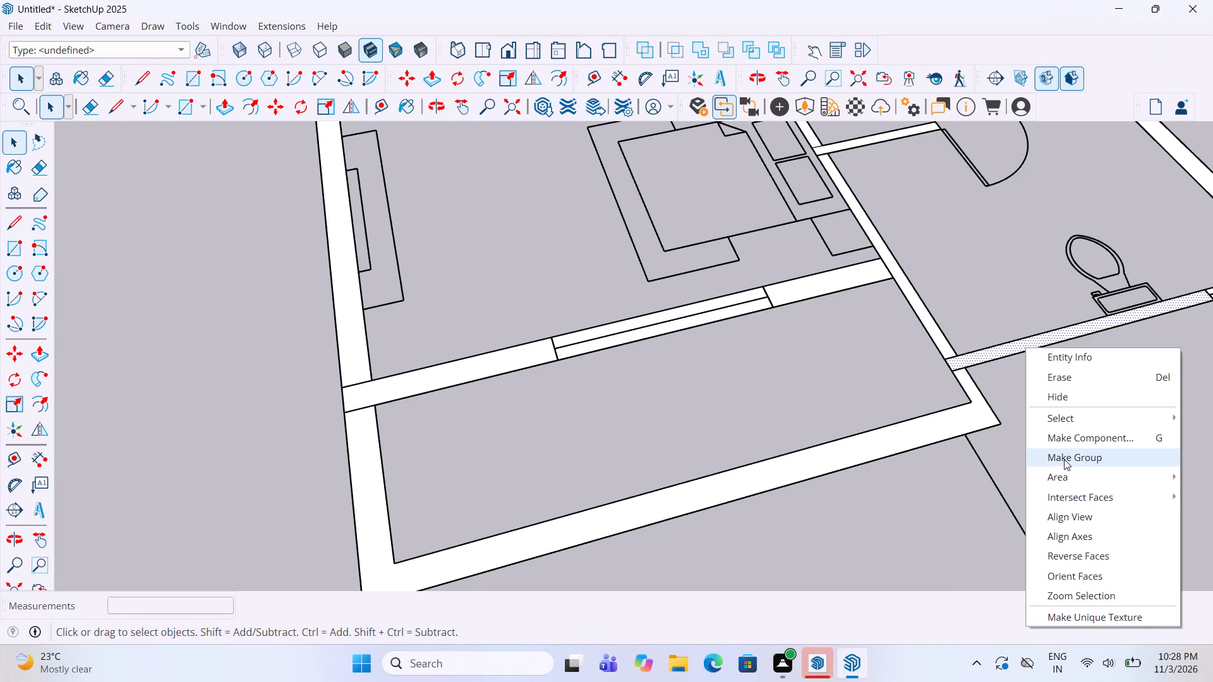
scroll(1034, 484, "down", 6)
middle_click_drag(344, 311, 878, 342)
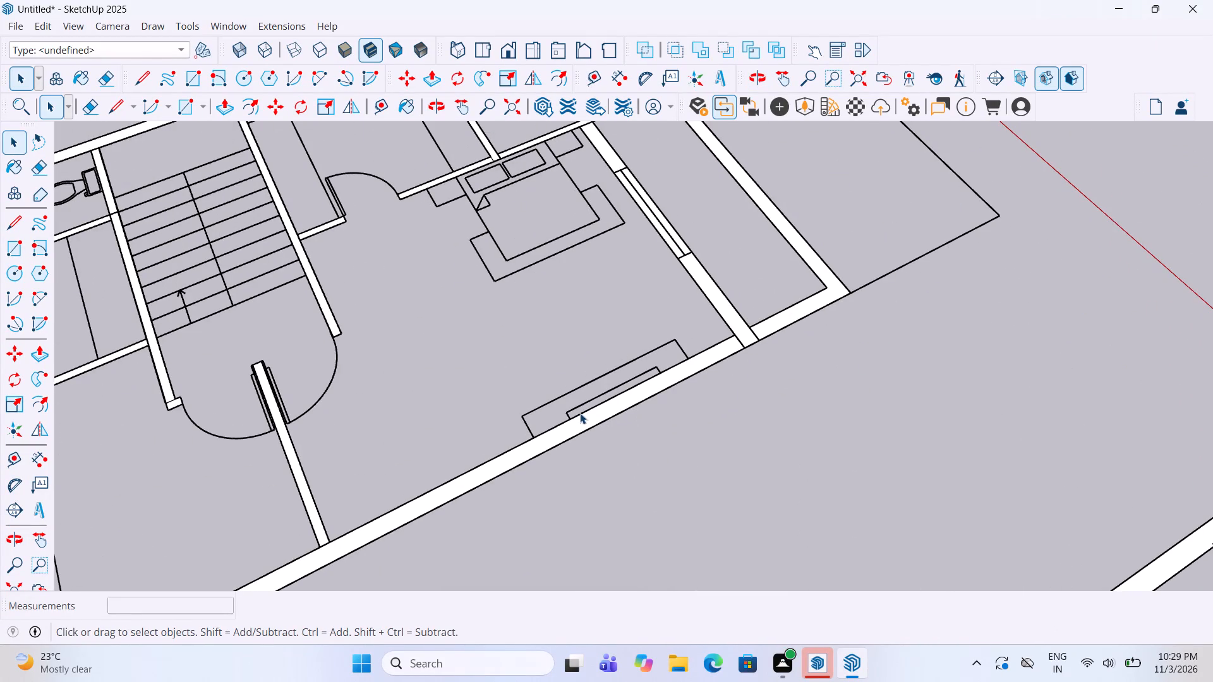
Make separate groups of the upper floor's long outer wall on the bedroom side and the partition wall between the two bedrooms.
left_click(581, 417)
scroll(718, 335, "down", 4)
scroll(497, 478, "up", 7)
left_click(419, 491)
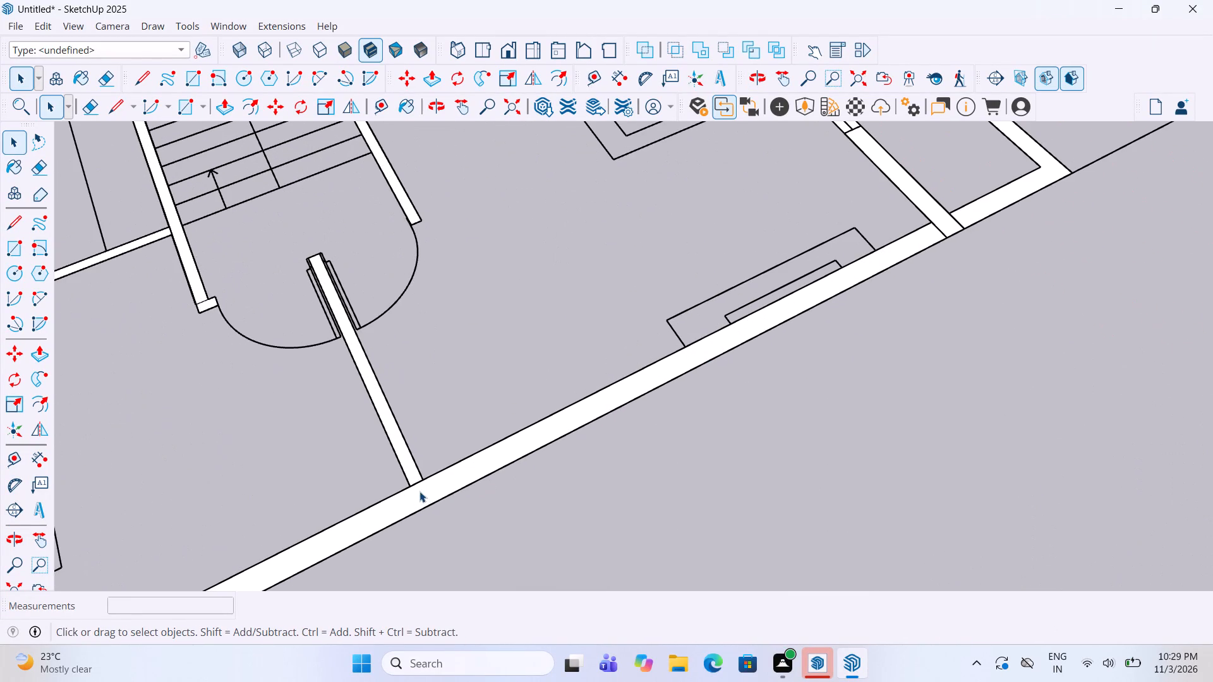
right_click(423, 486)
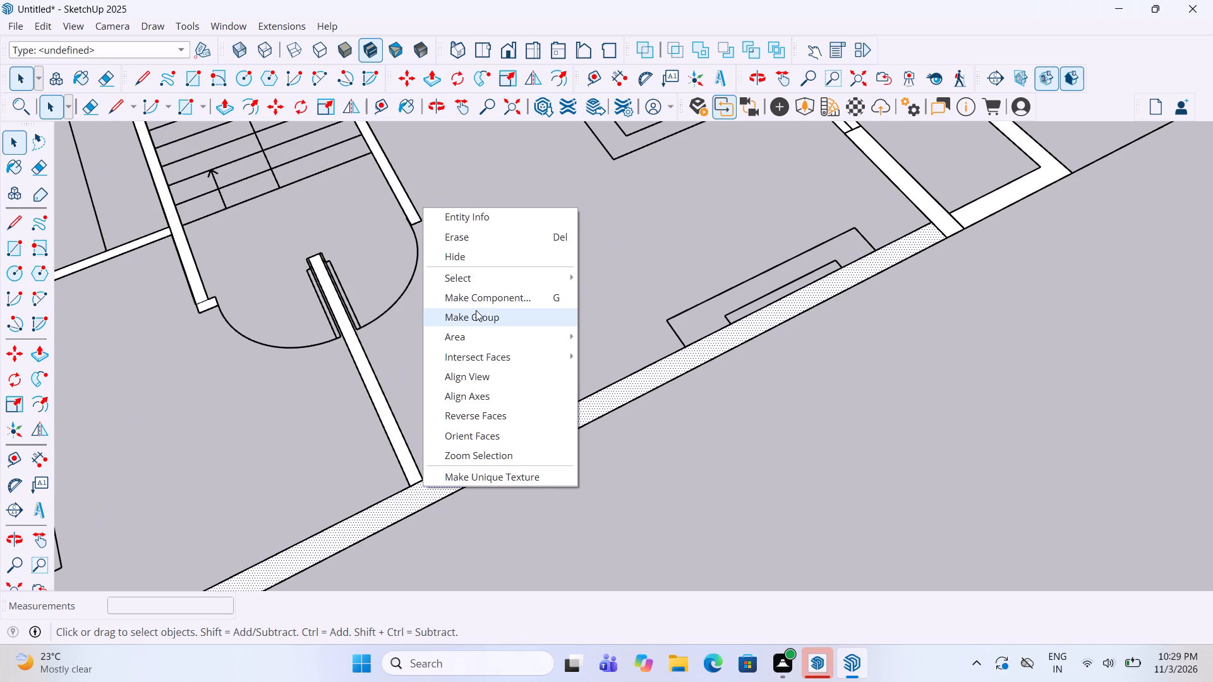
left_click(476, 310)
left_click(393, 431)
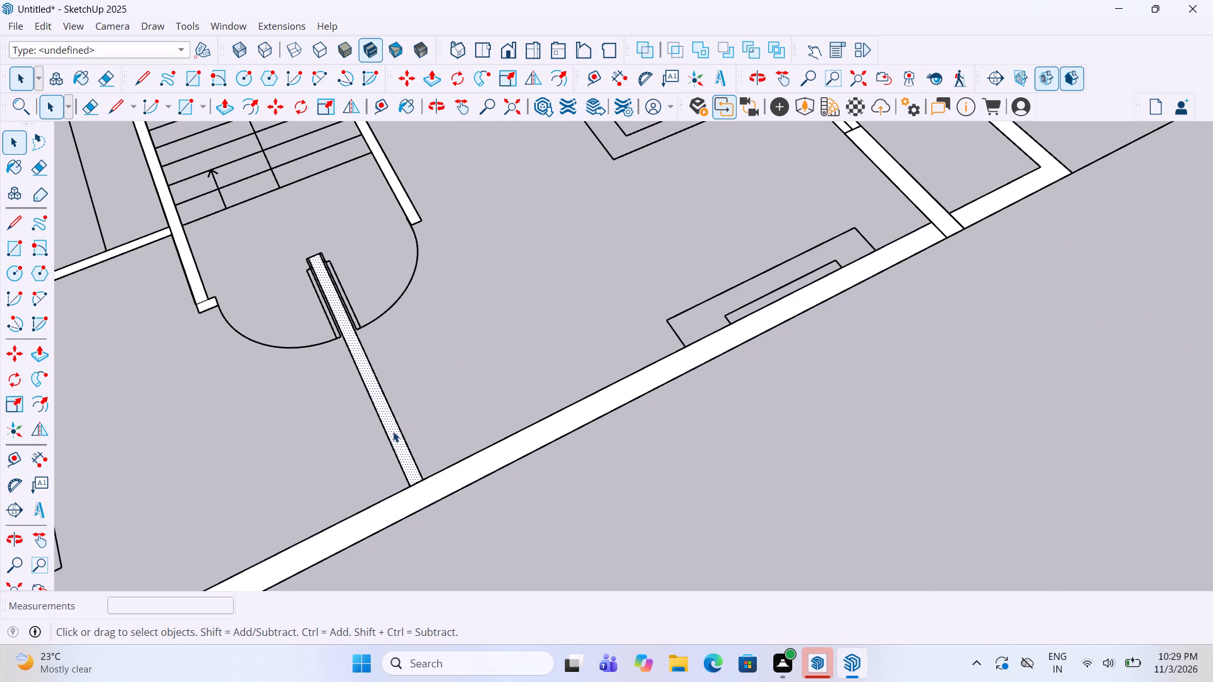
right_click(393, 431)
left_click(473, 263)
Group the upper floor's rear outer wall behind the back bedroom's bed.
scroll(675, 337, "down", 4)
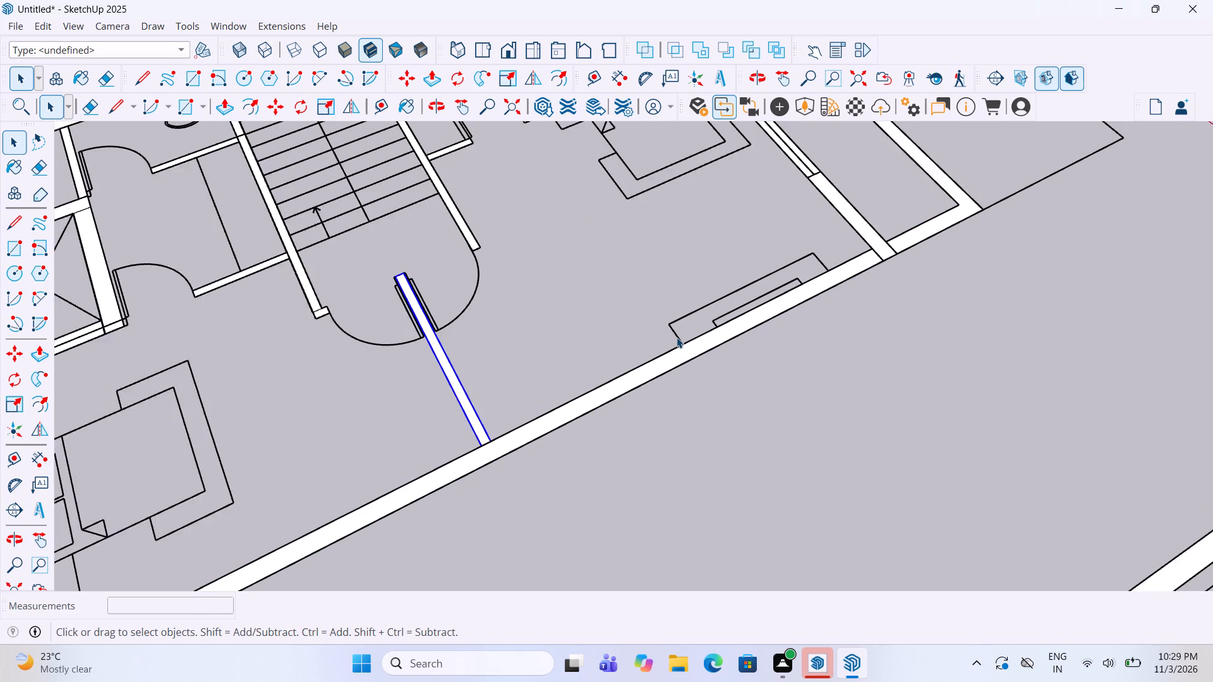
scroll(677, 337, "down", 6)
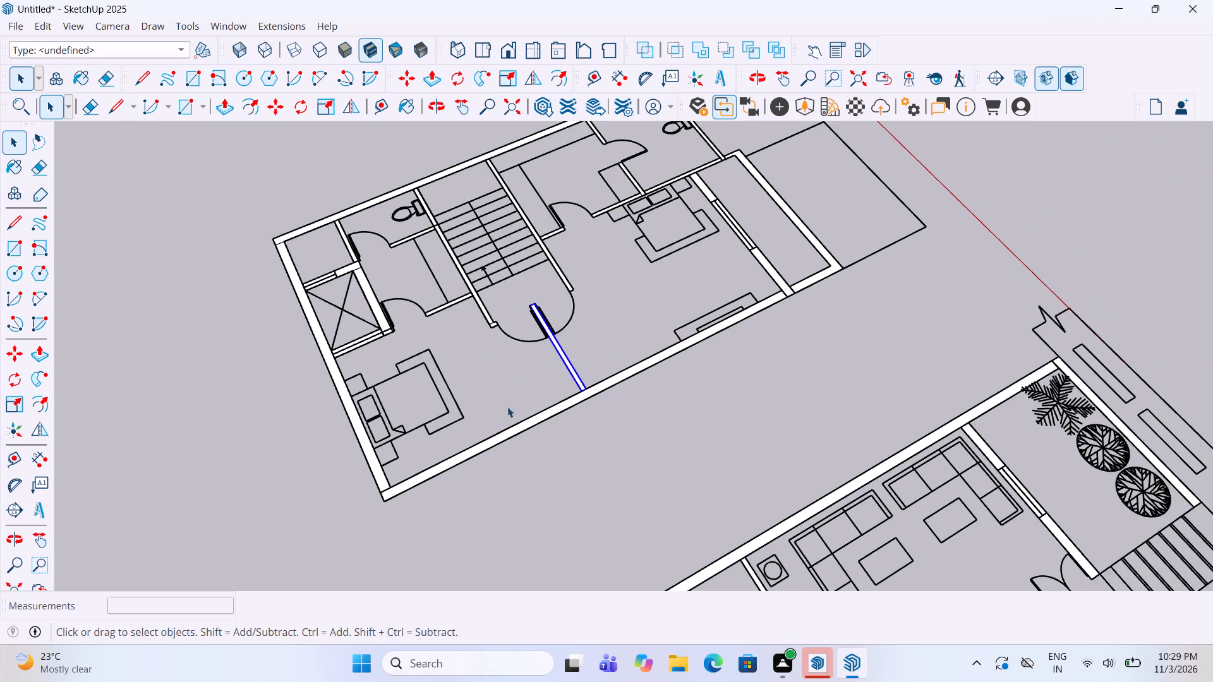
scroll(446, 450, "up", 4)
scroll(332, 506, "up", 3)
scroll(418, 513, "up", 2)
left_click(408, 496)
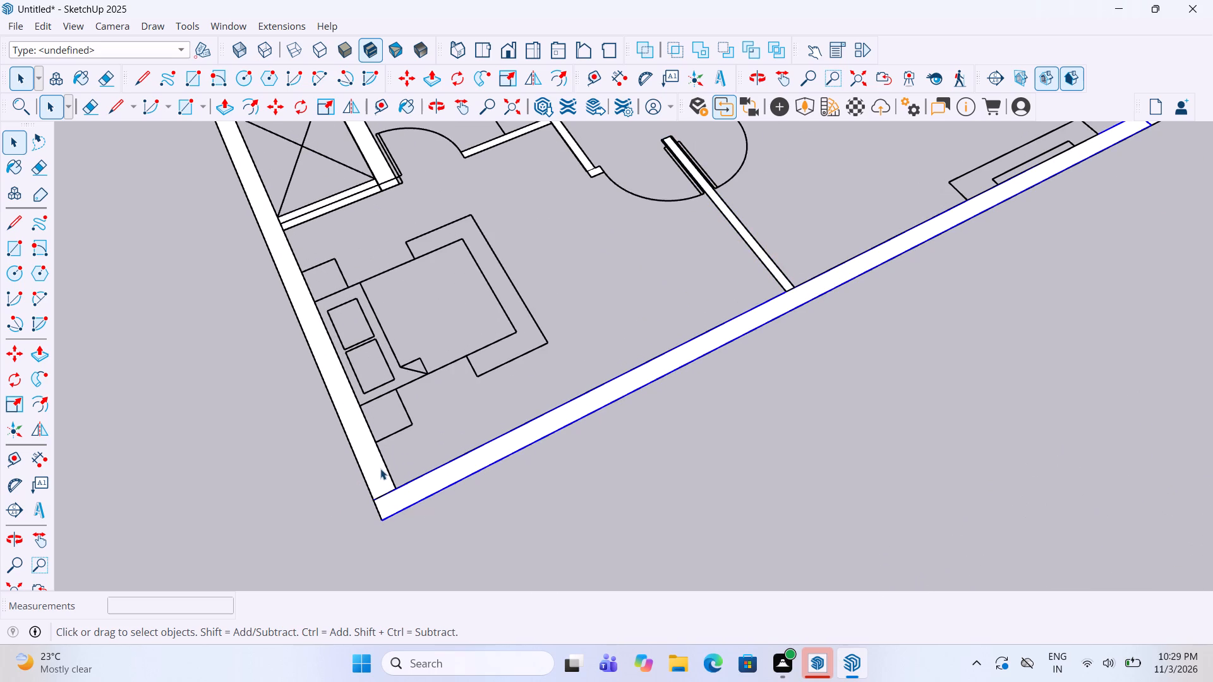
double_click(379, 468)
right_click(379, 468)
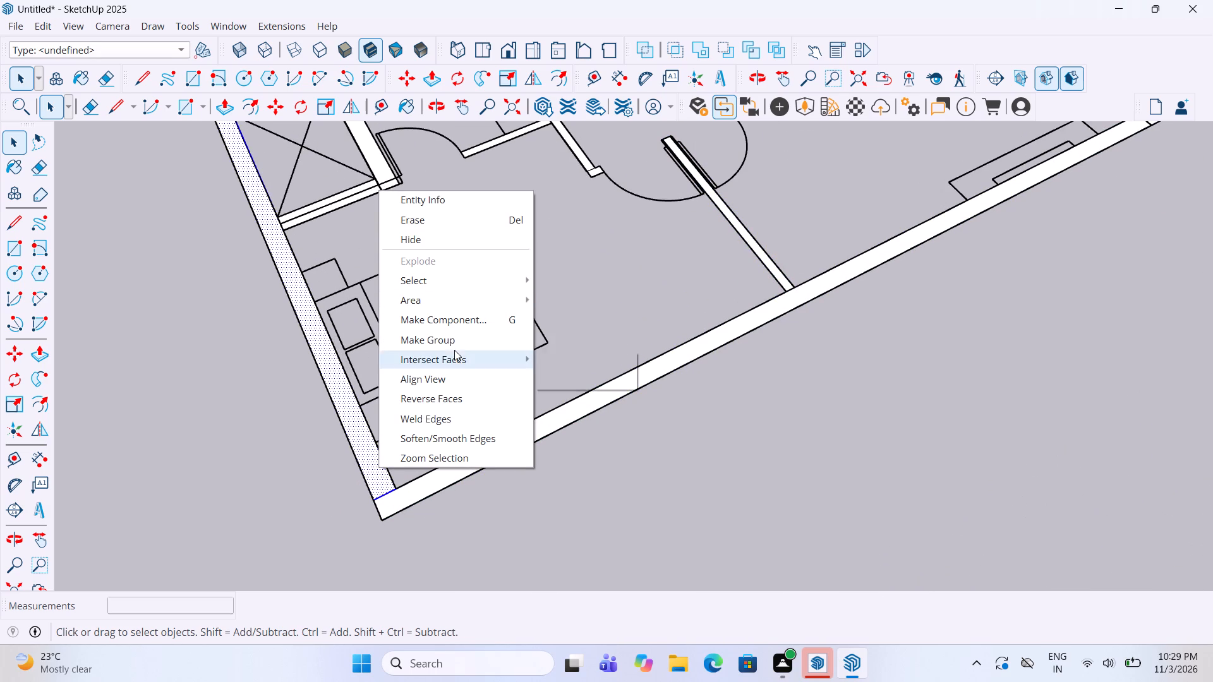
left_click(456, 340)
Make separate groups of the short thick wall section and the long wall bordering the crossed shaft at the rear of the upper floor.
scroll(373, 405, "down", 3)
middle_click_drag(363, 404, 725, 317)
scroll(697, 285, "down", 5)
scroll(468, 534, "up", 2)
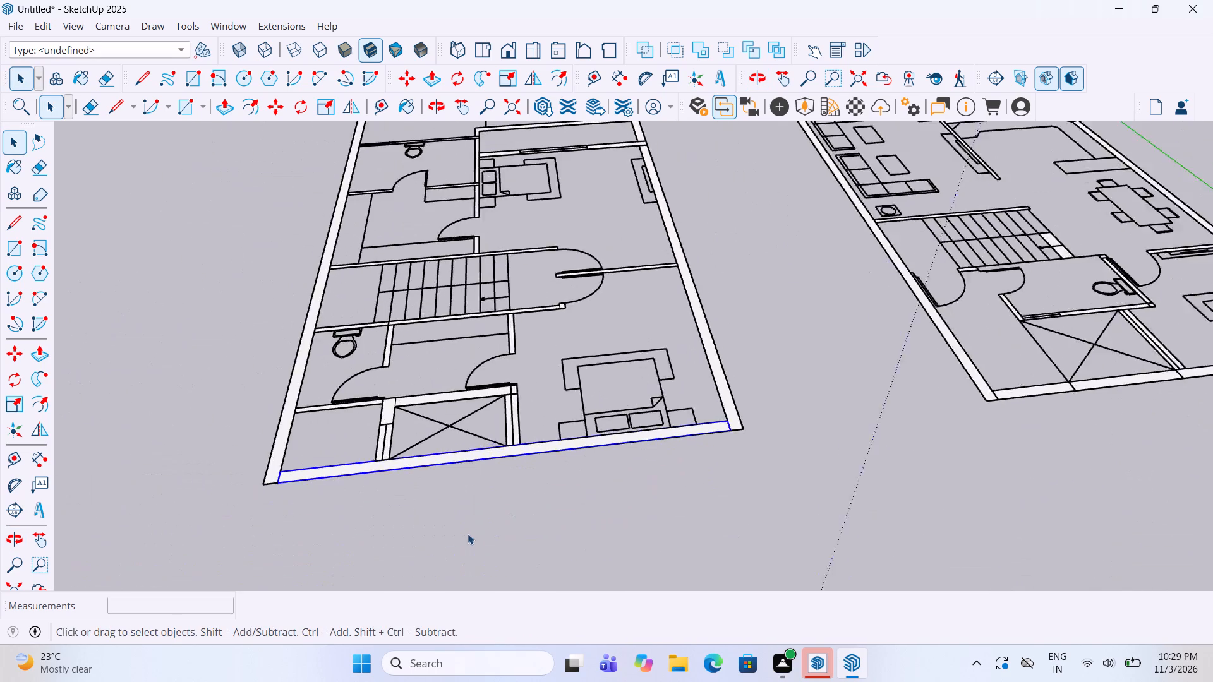
scroll(468, 534, "up", 2)
scroll(402, 411, "up", 1)
middle_click_drag(402, 411, 381, 557)
scroll(352, 429, "up", 2)
left_click(373, 407)
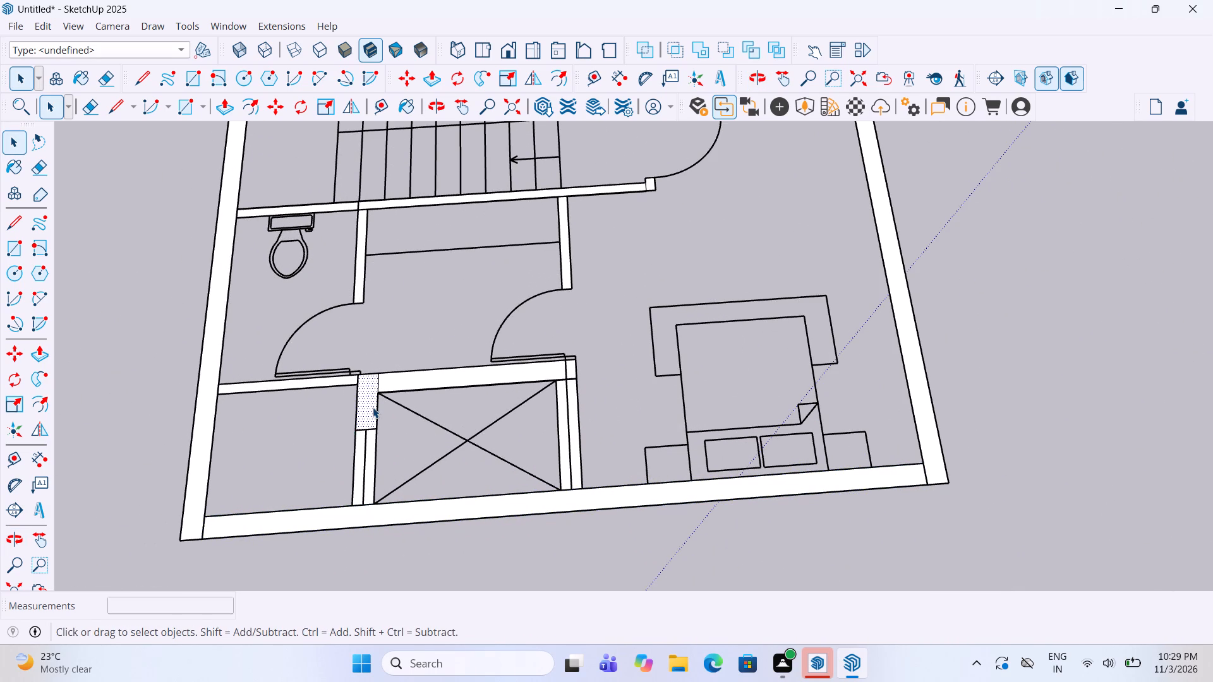
right_click(373, 407)
double_click(418, 238)
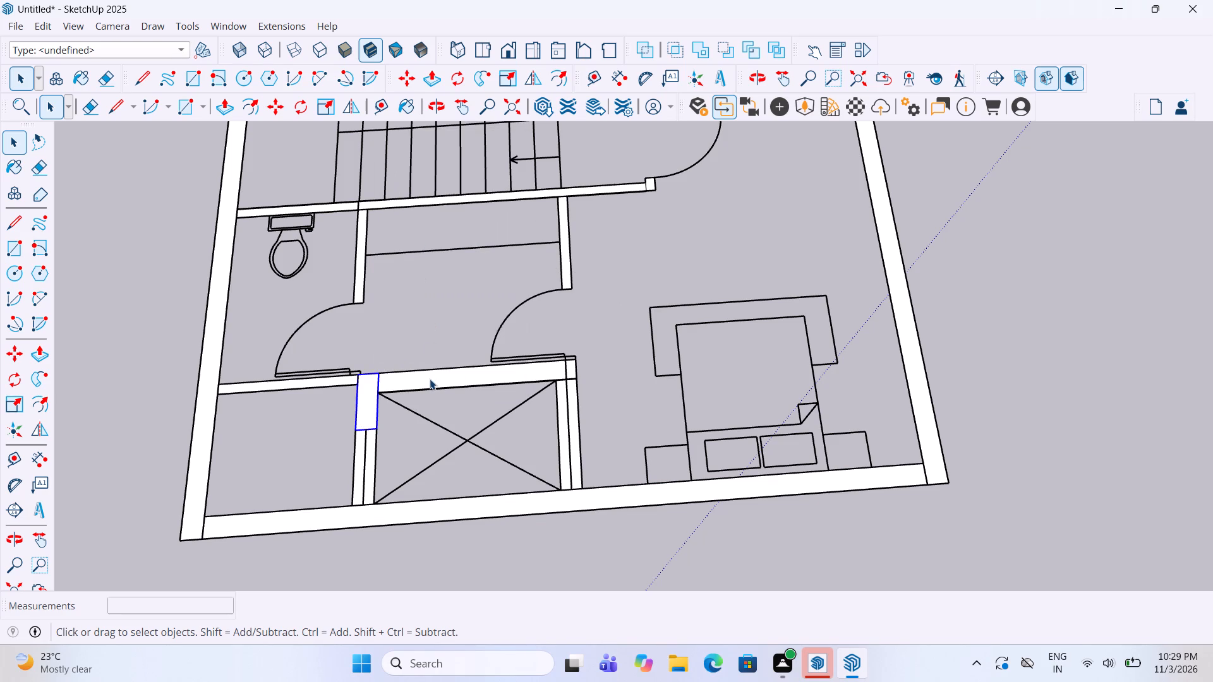
left_click(430, 379)
right_click(430, 379)
left_click(494, 486)
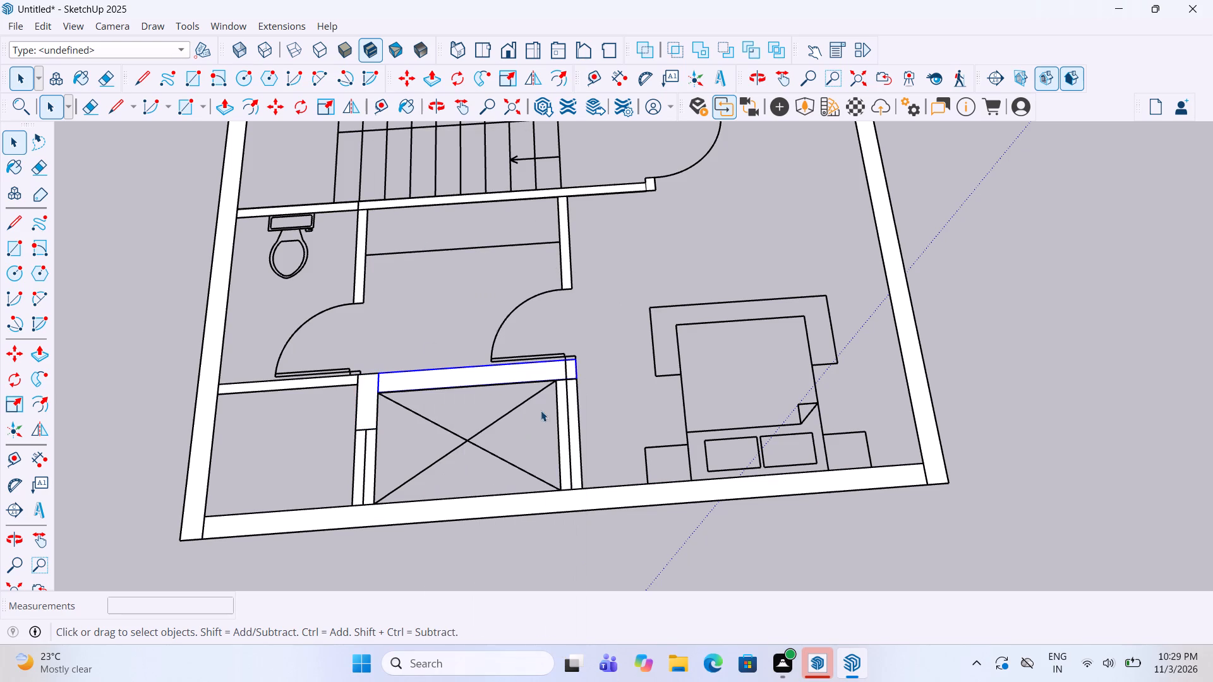
Make separate groups of the two windows on opposite sides of the crossed shaft, facing the bedroom and the rear bathroom.
left_click(559, 392)
left_click(564, 405)
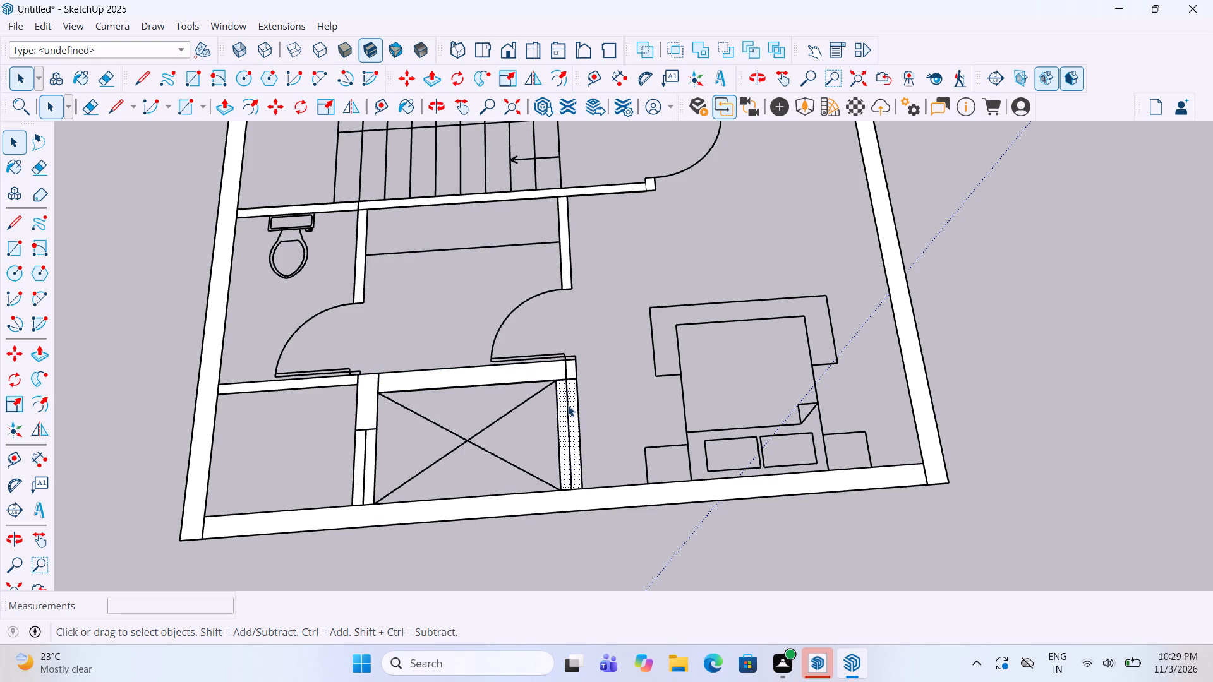
right_click(568, 405)
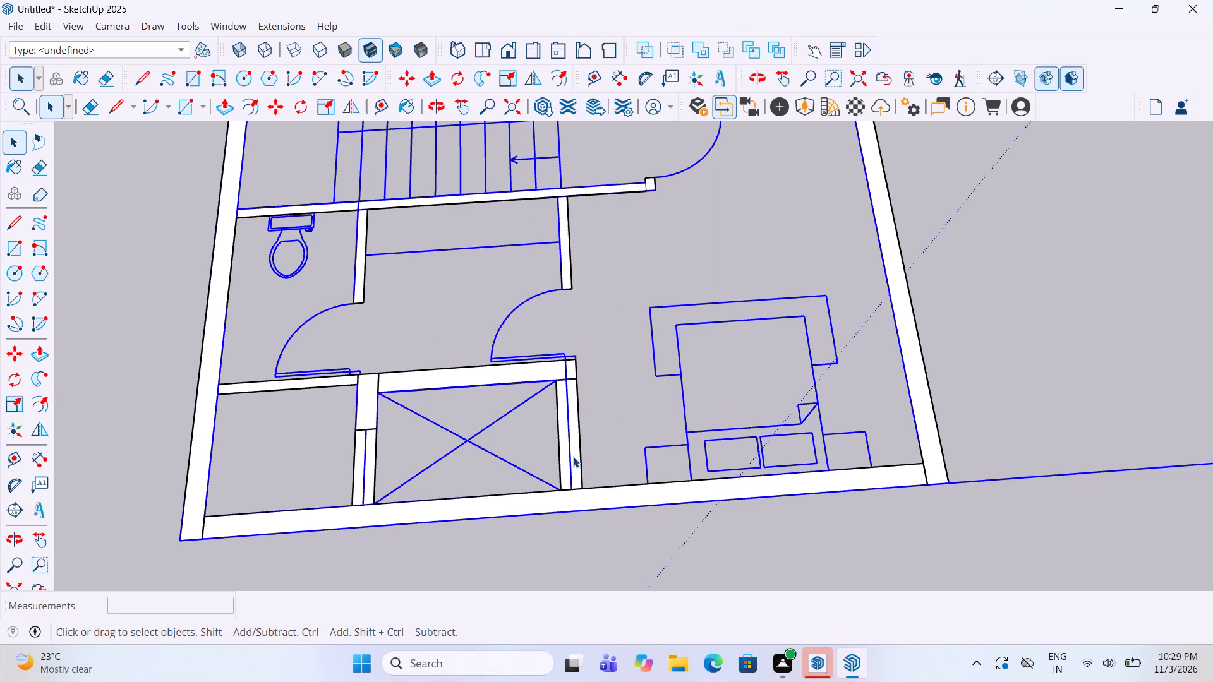
left_click(573, 457)
right_click(573, 457)
left_click(648, 287)
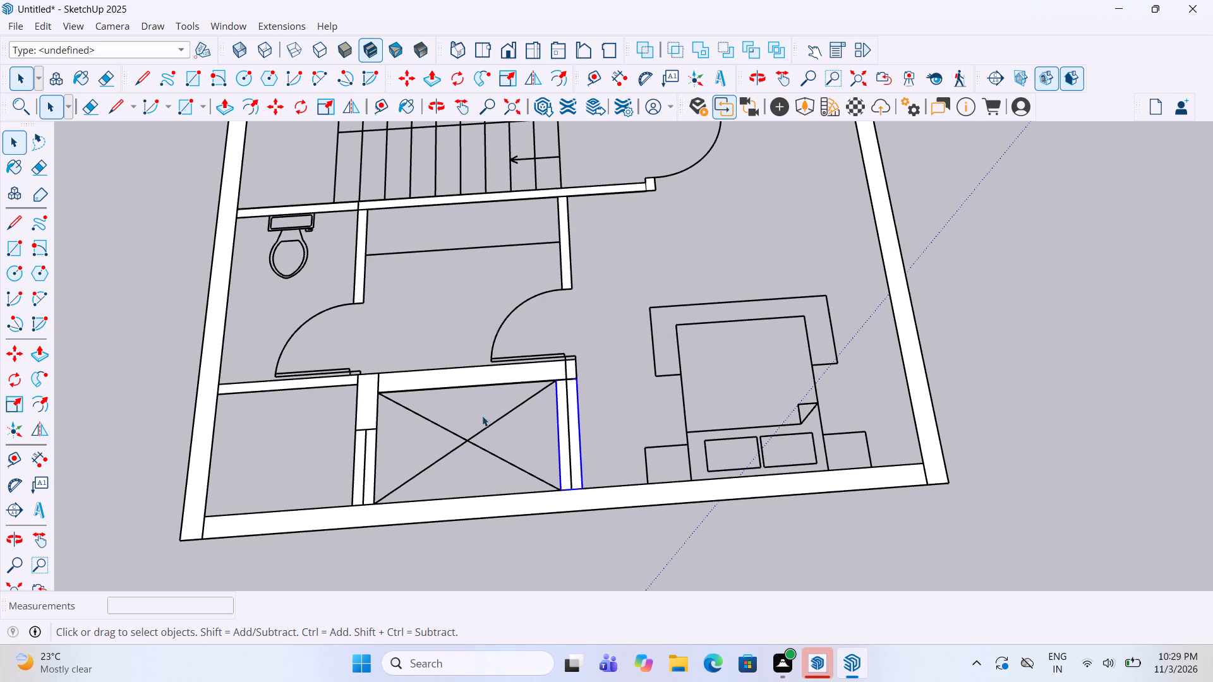
left_click(359, 462)
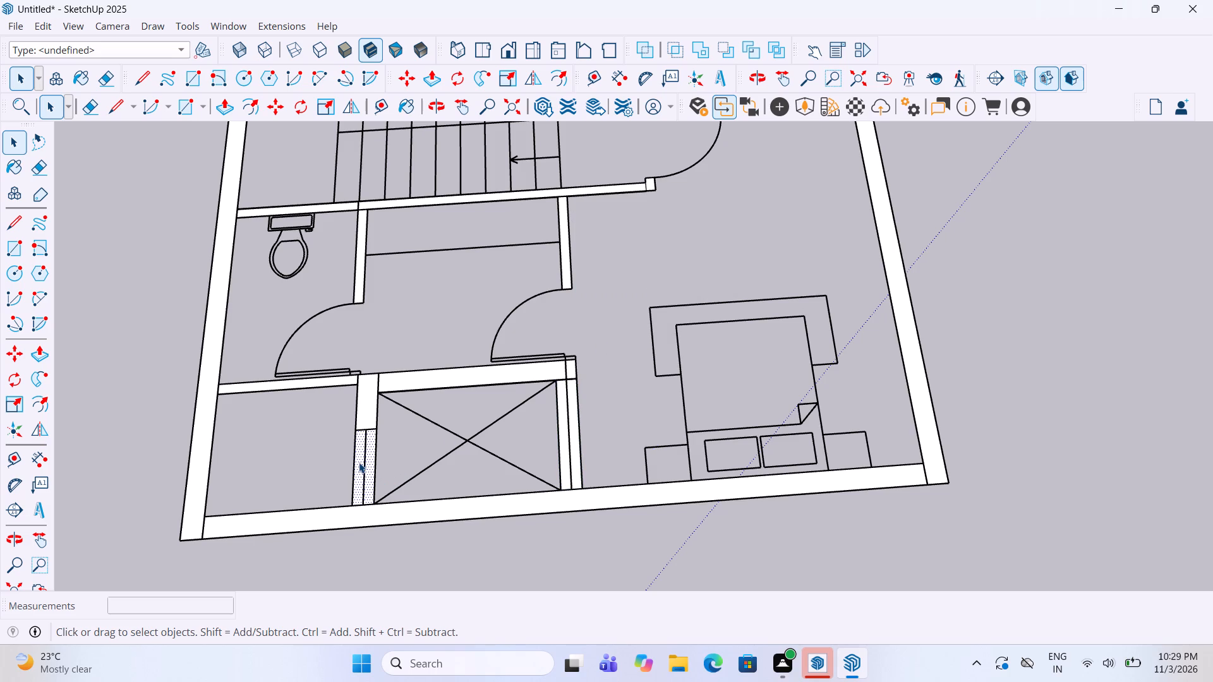
right_click(359, 462)
left_click(433, 294)
Group the upper floor's long outer wall running alongside the bathrooms and staircase.
left_click(195, 464)
right_click(195, 464)
left_click(248, 296)
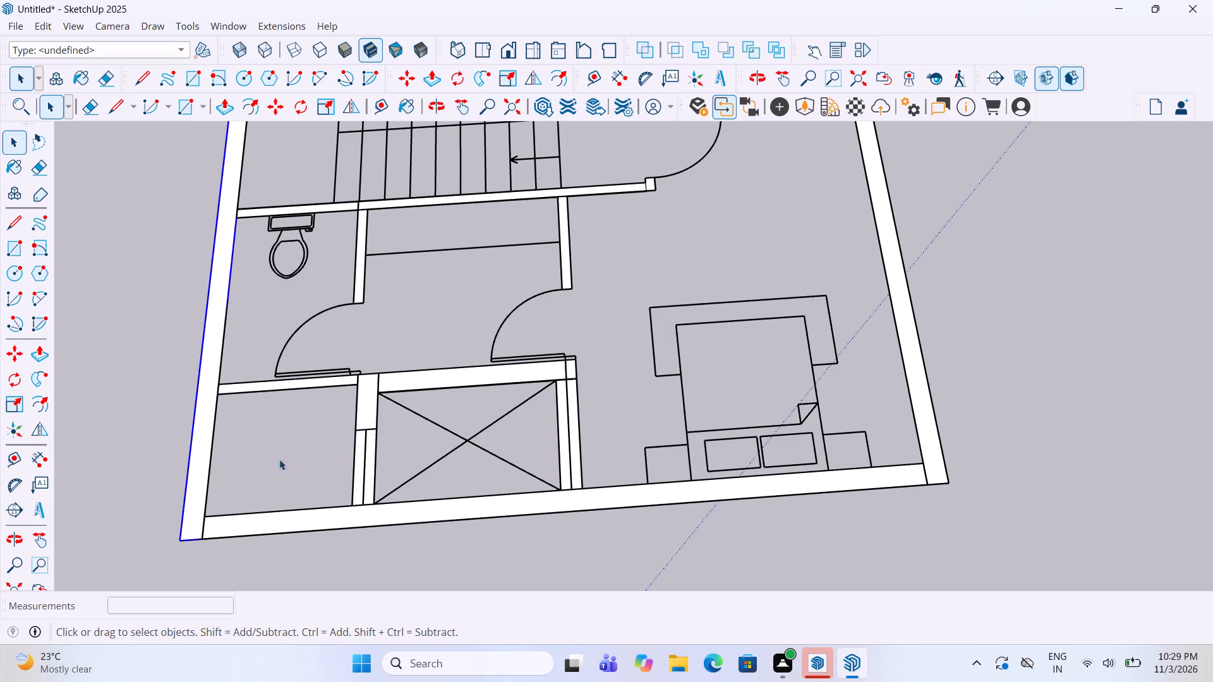
left_click(281, 518)
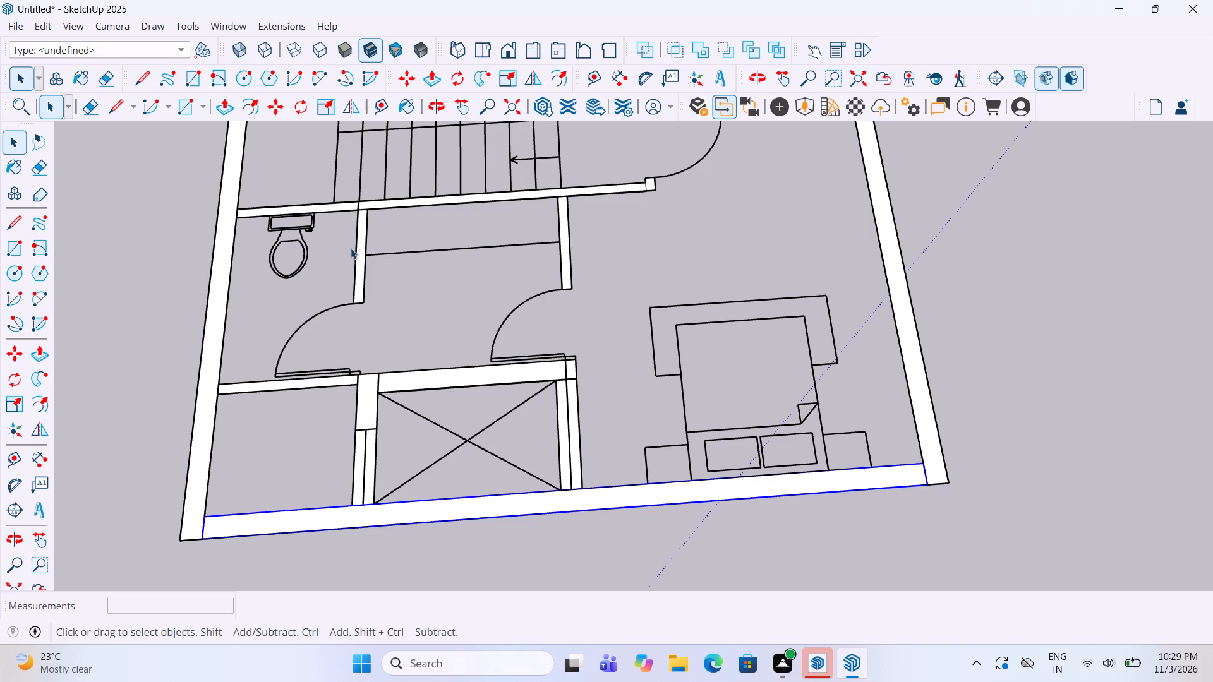
Make separate groups of the wall beside the rear bathroom's toilet and the wall between the dressing area and rear bedroom.
left_click(358, 265)
left_click(363, 273)
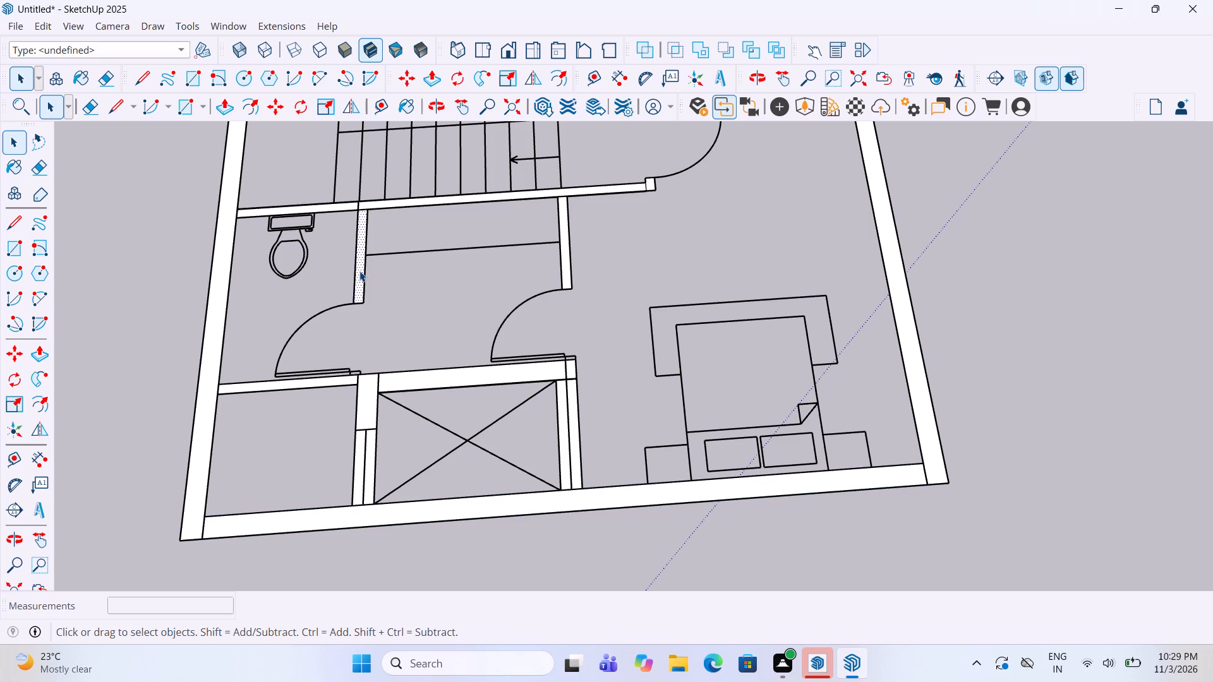
right_click(359, 271)
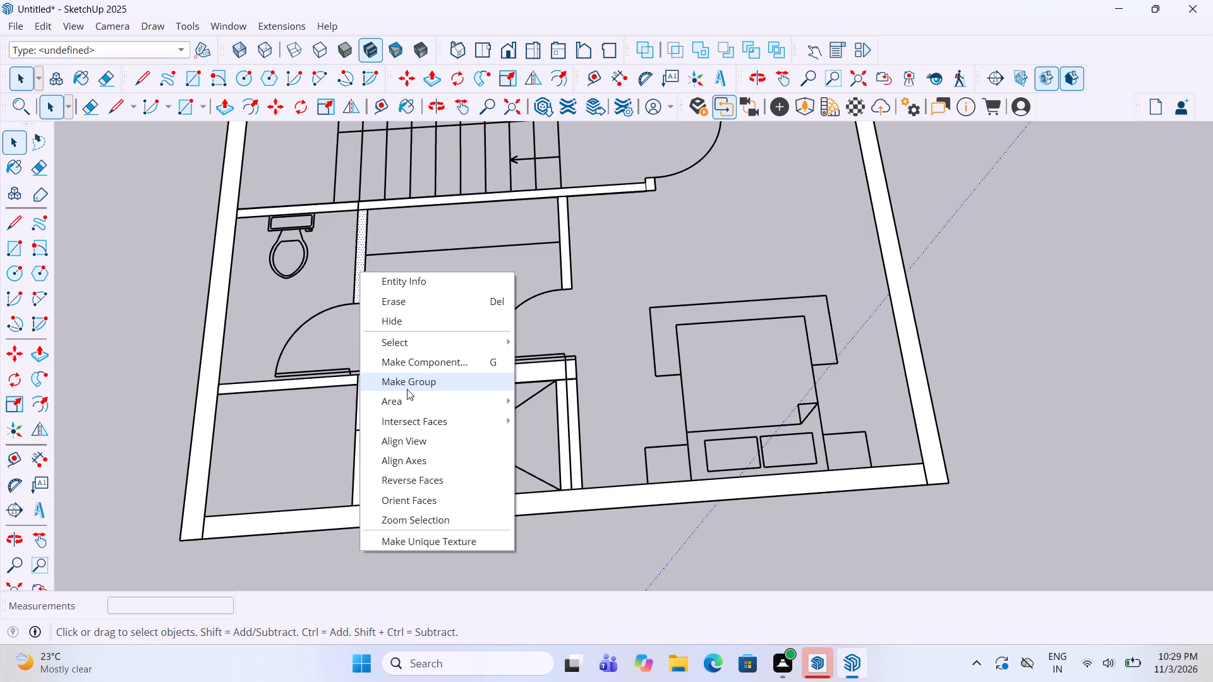
left_click(407, 389)
left_click(567, 268)
right_click(567, 268)
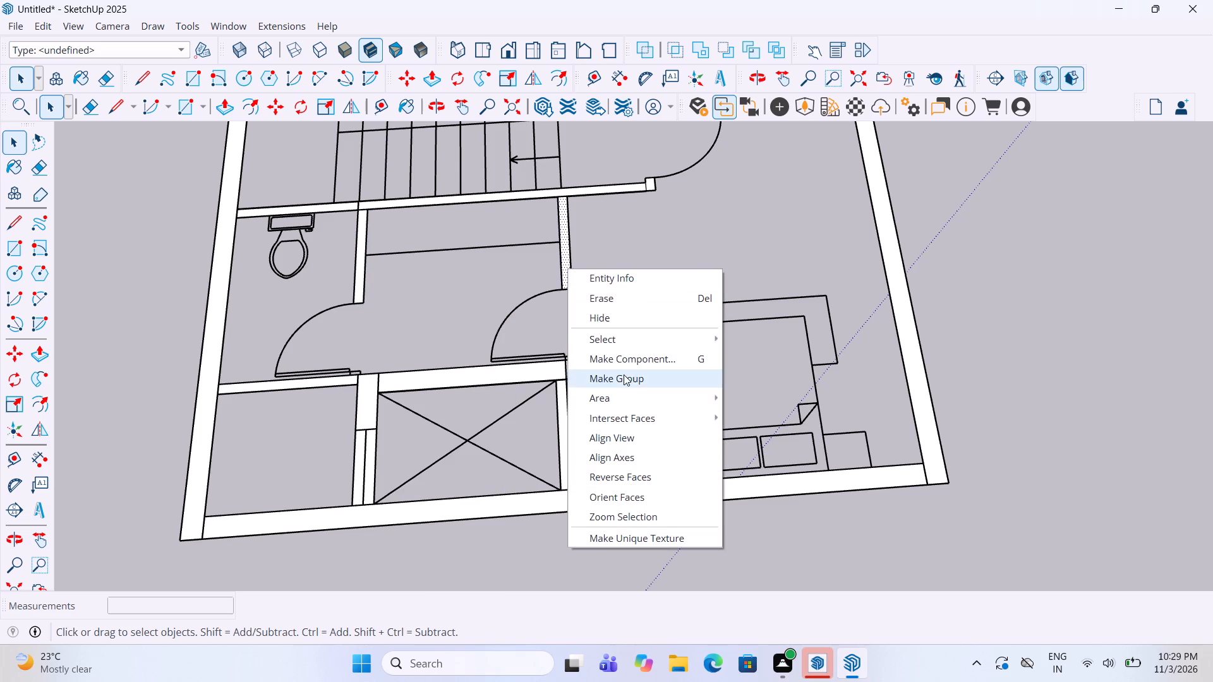
left_click(624, 377)
Make separate groups of the staircase wall on the rear bathroom side and the small block at its end.
left_click(625, 188)
right_click(625, 188)
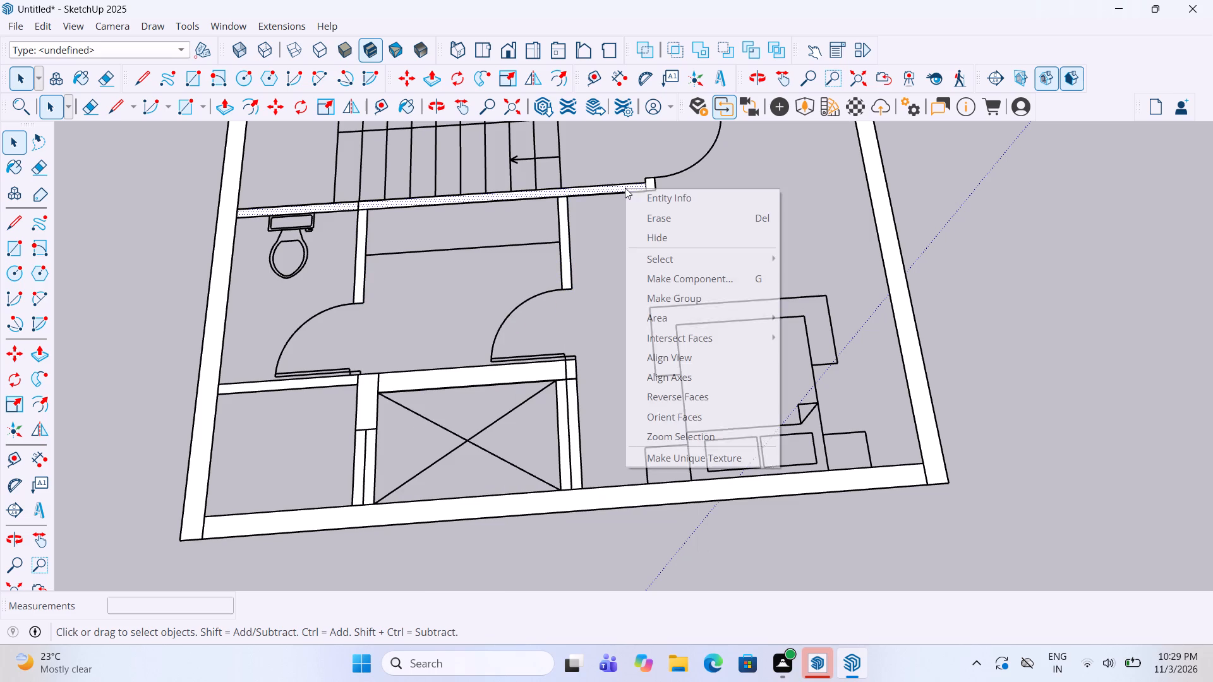
left_click(677, 296)
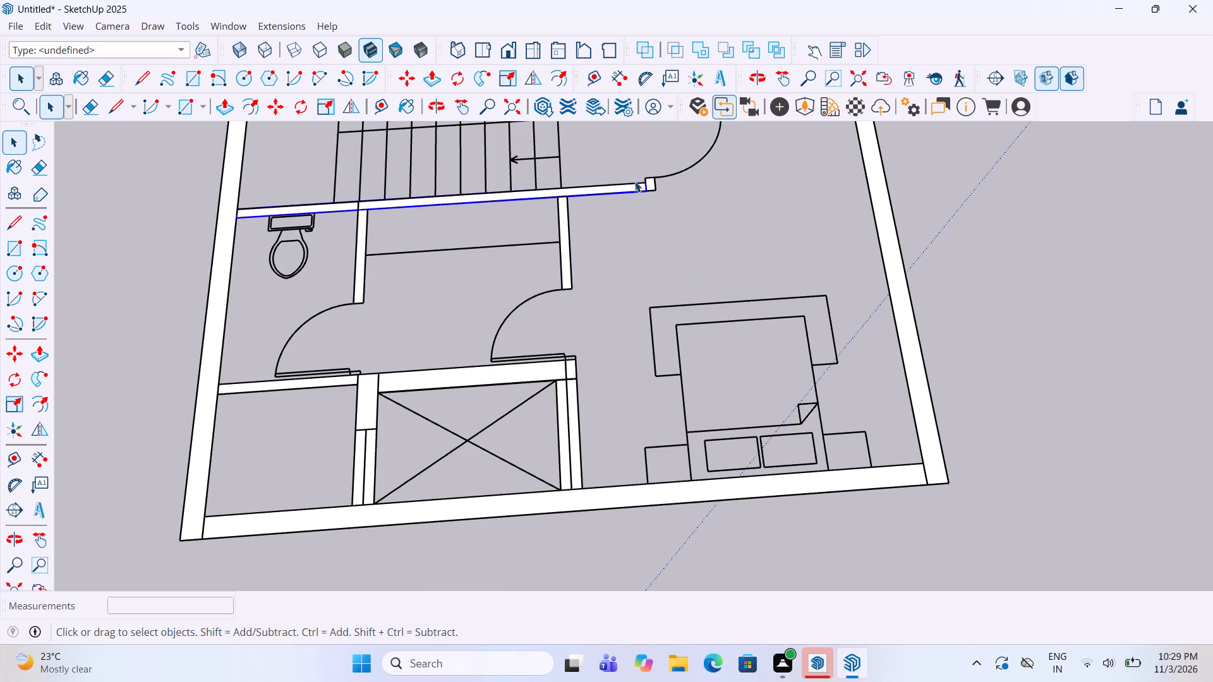
left_click(651, 184)
right_click(651, 184)
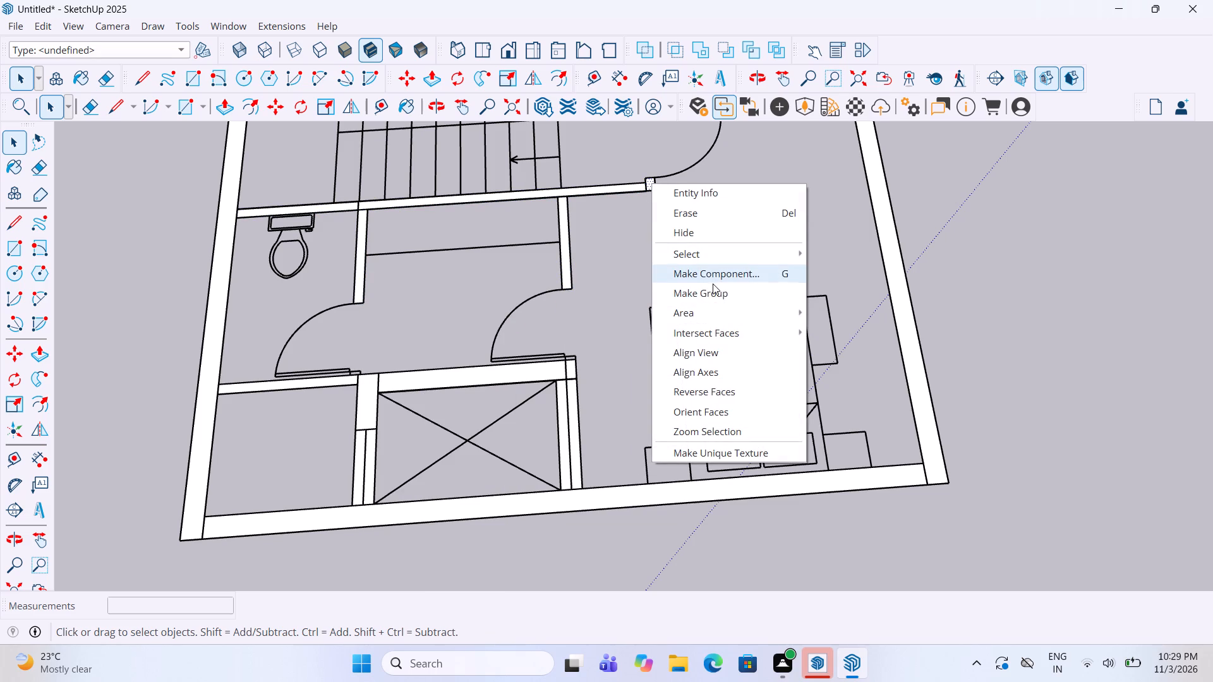
left_click(713, 289)
Check the grouping of the outer side wall, both staircase walls and the partition between the bedrooms.
double_click(234, 193)
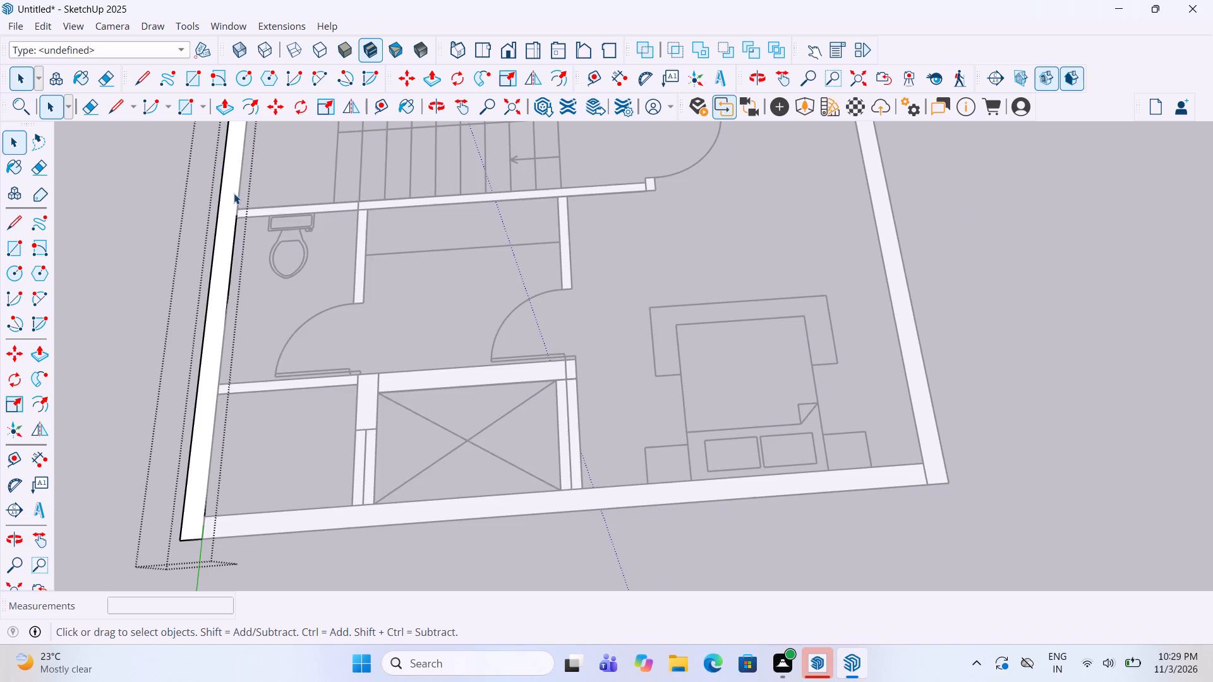
left_click(290, 212)
double_click(287, 212)
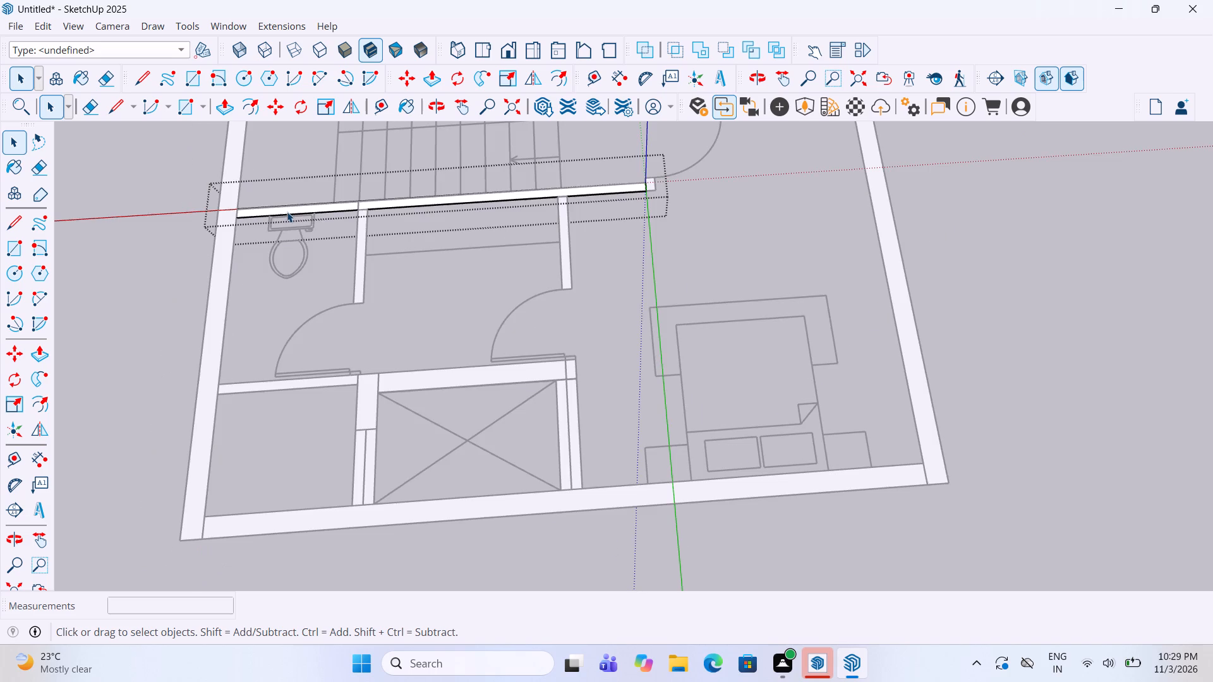
left_click(262, 318)
middle_click_drag(246, 278, 994, 255)
scroll(879, 236, "down", 5)
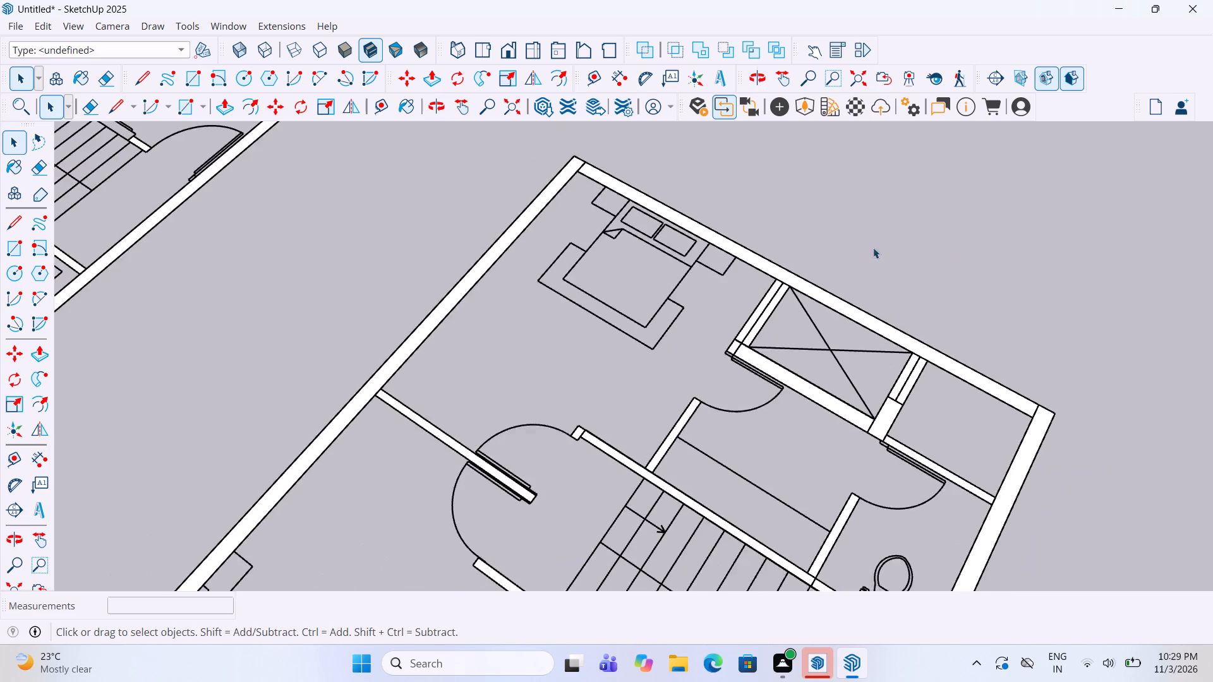
middle_click_drag(861, 265, 369, 235)
scroll(522, 269, "up", 3)
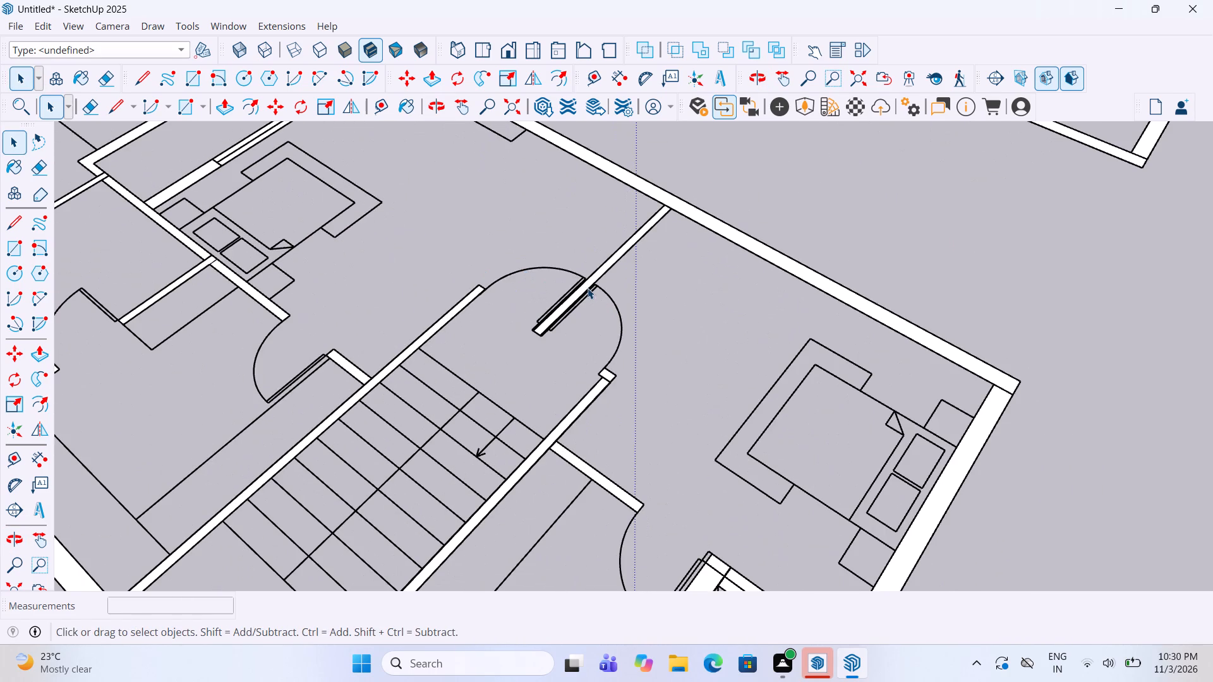
left_click(586, 285)
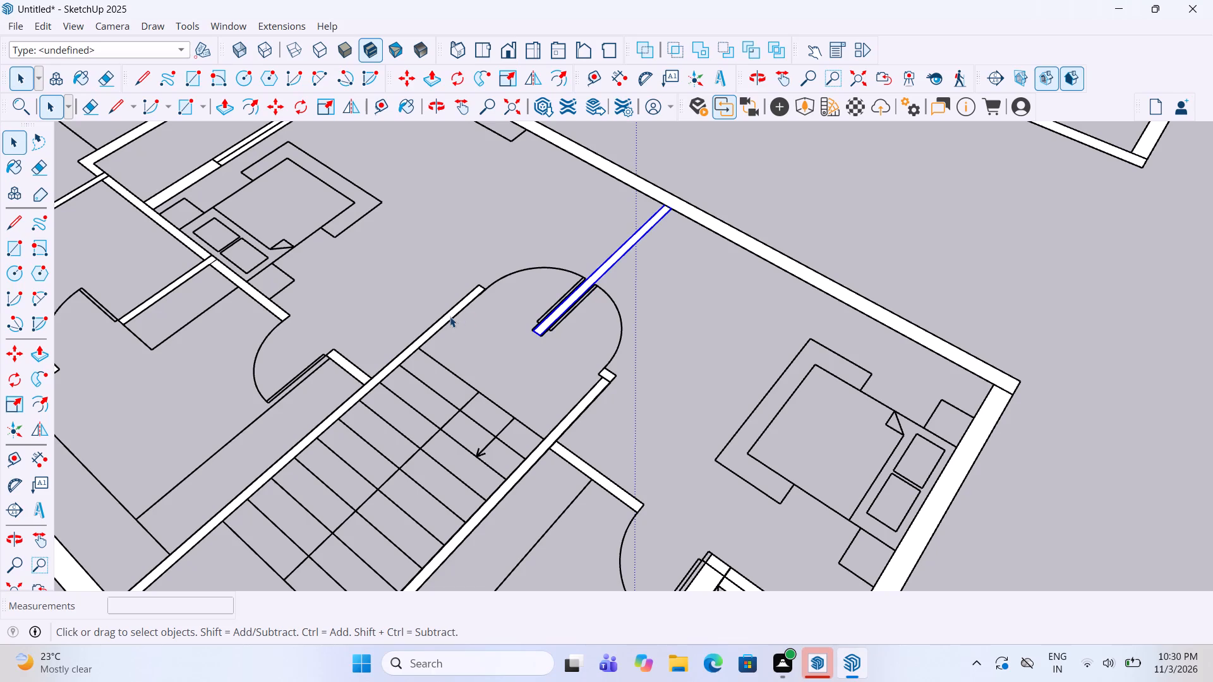
left_click(449, 314)
Make separate groups of the two wall sections on either side of the front bedroom's door to the dressing area.
scroll(448, 314, "down", 4)
scroll(377, 350, "up", 5)
left_click(374, 350)
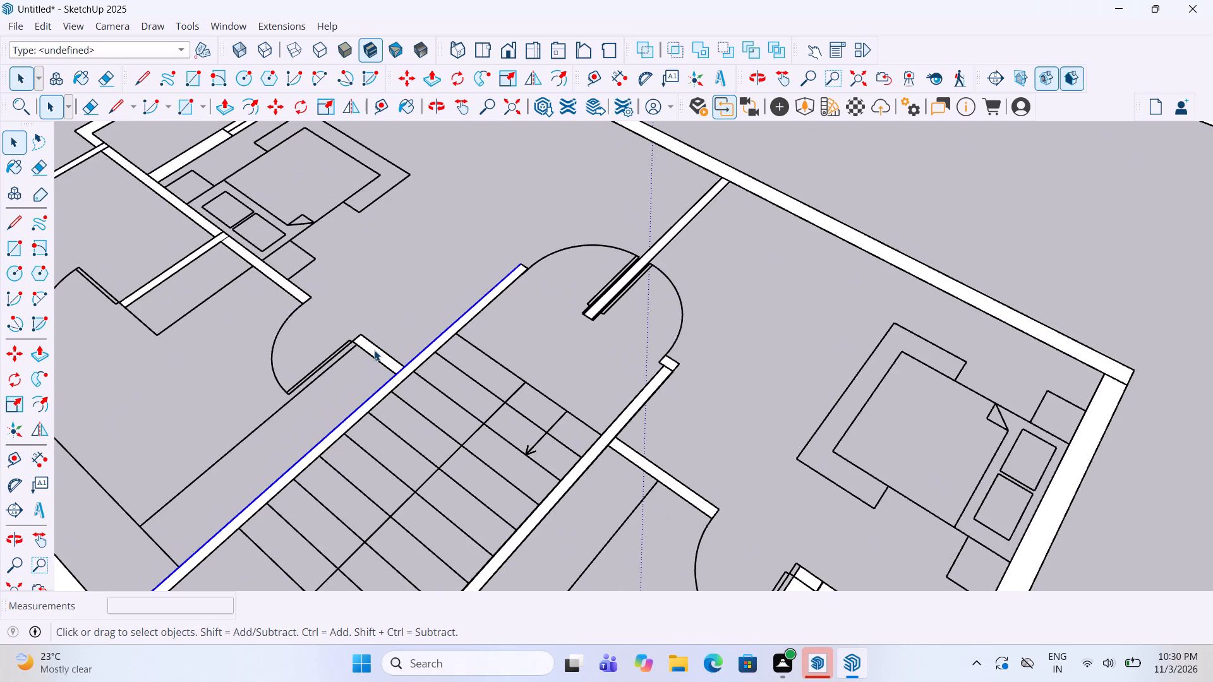
right_click(374, 350)
left_click(423, 453)
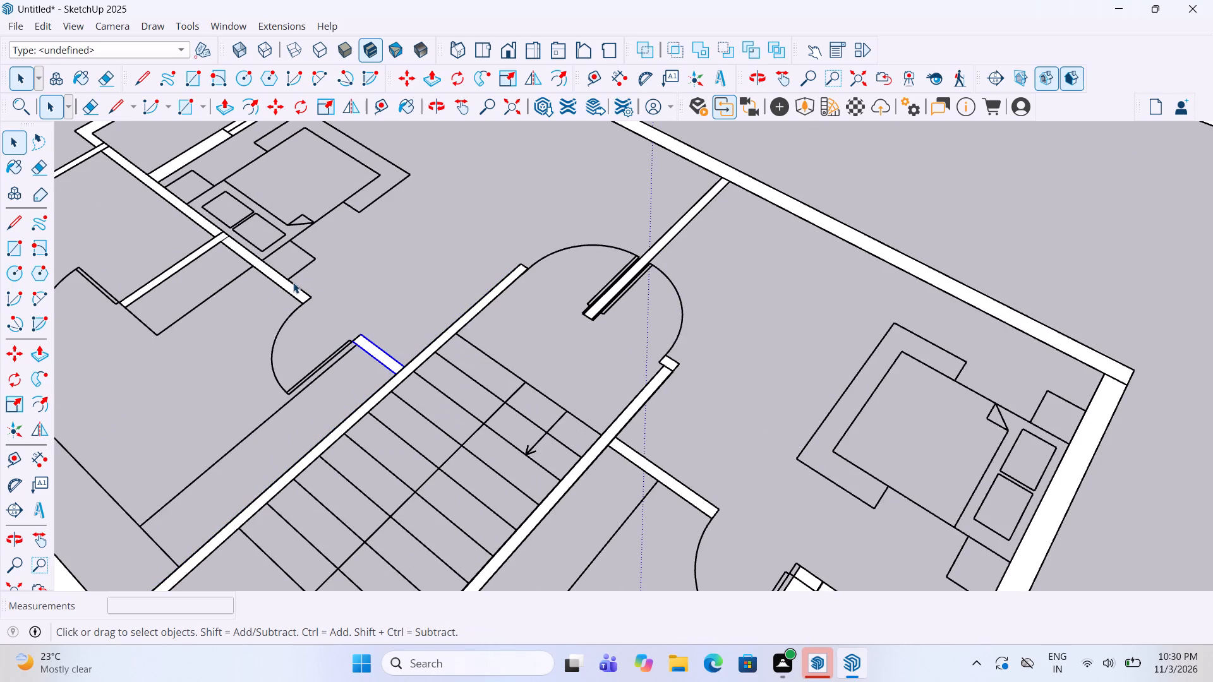
left_click(281, 279)
right_click(280, 280)
left_click(347, 394)
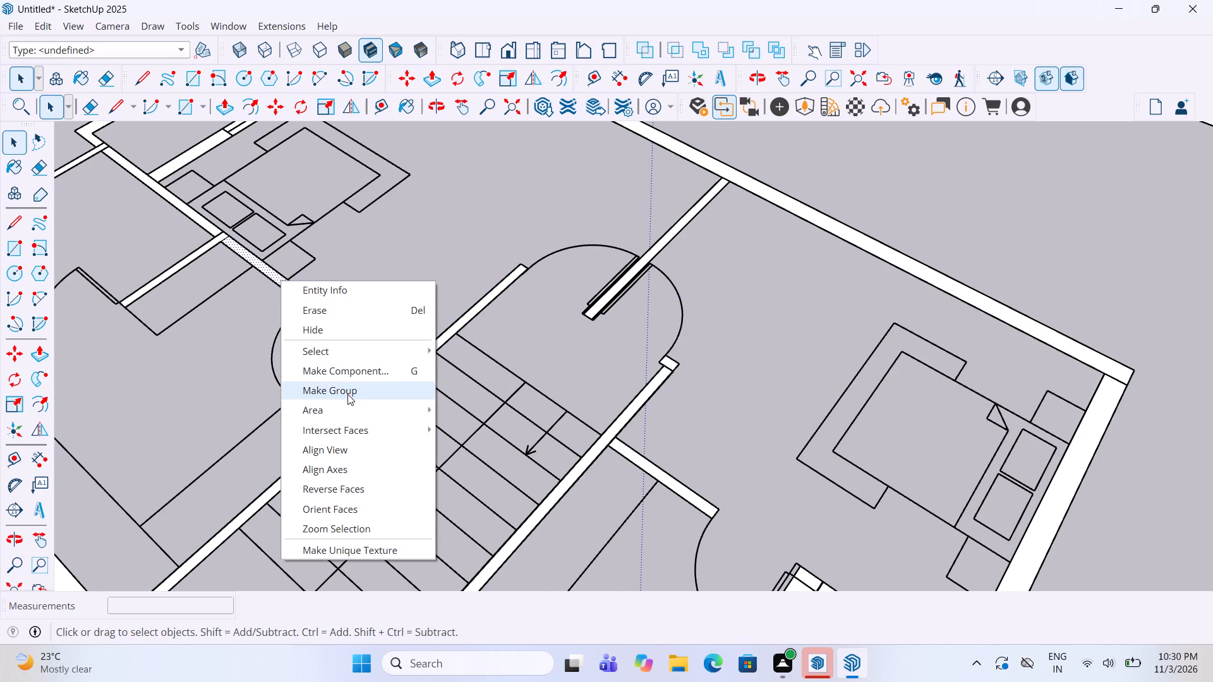
Make separate groups of the two wall sections on either side of the front bathroom's door to the dressing area.
scroll(492, 314, "down", 6)
scroll(253, 366, "up", 7)
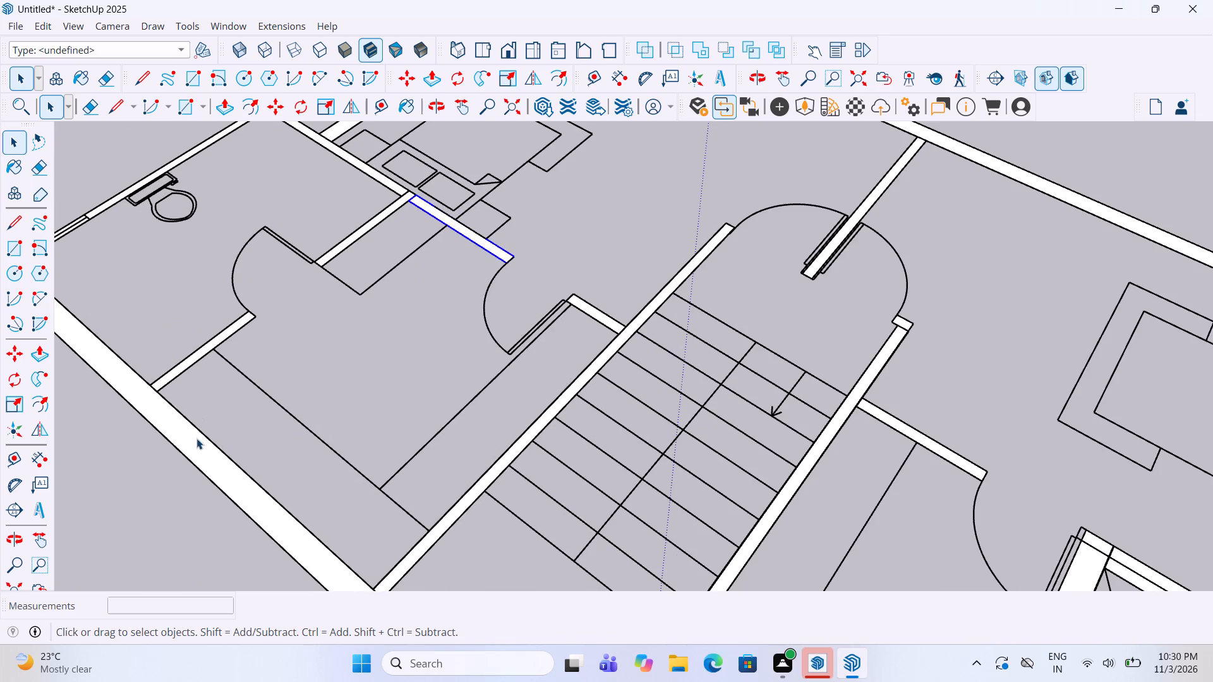
left_click(196, 438)
scroll(198, 356, "up", 5)
left_click(195, 355)
right_click(195, 355)
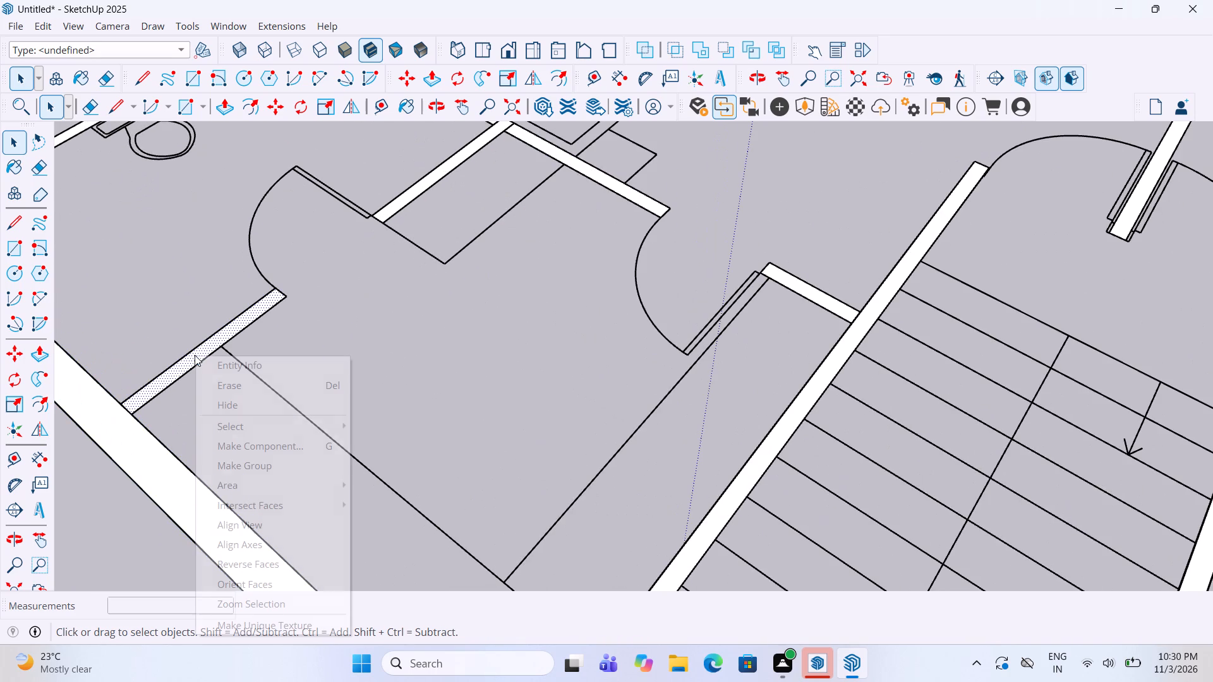
left_click(263, 462)
left_click(407, 200)
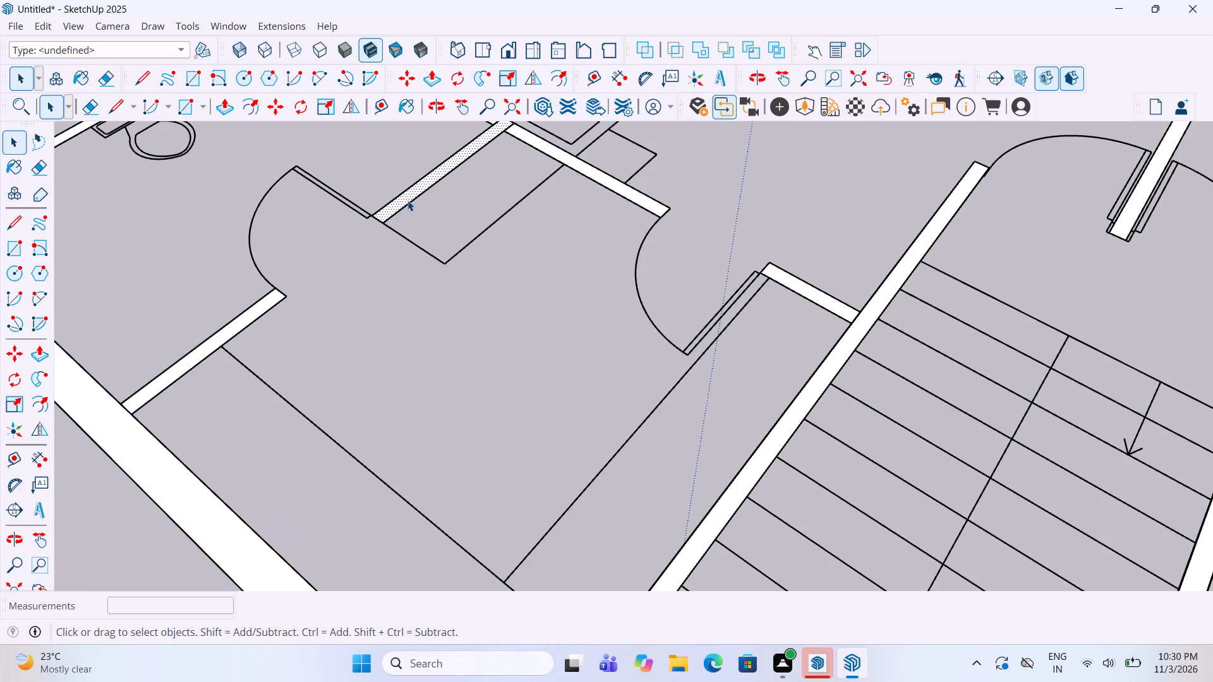
right_click(405, 198)
left_click(444, 308)
Check the grouping of the walls between the front bedroom and its dressing area and bathroom, and of the wall behind the front toilet.
scroll(431, 359, "down", 4)
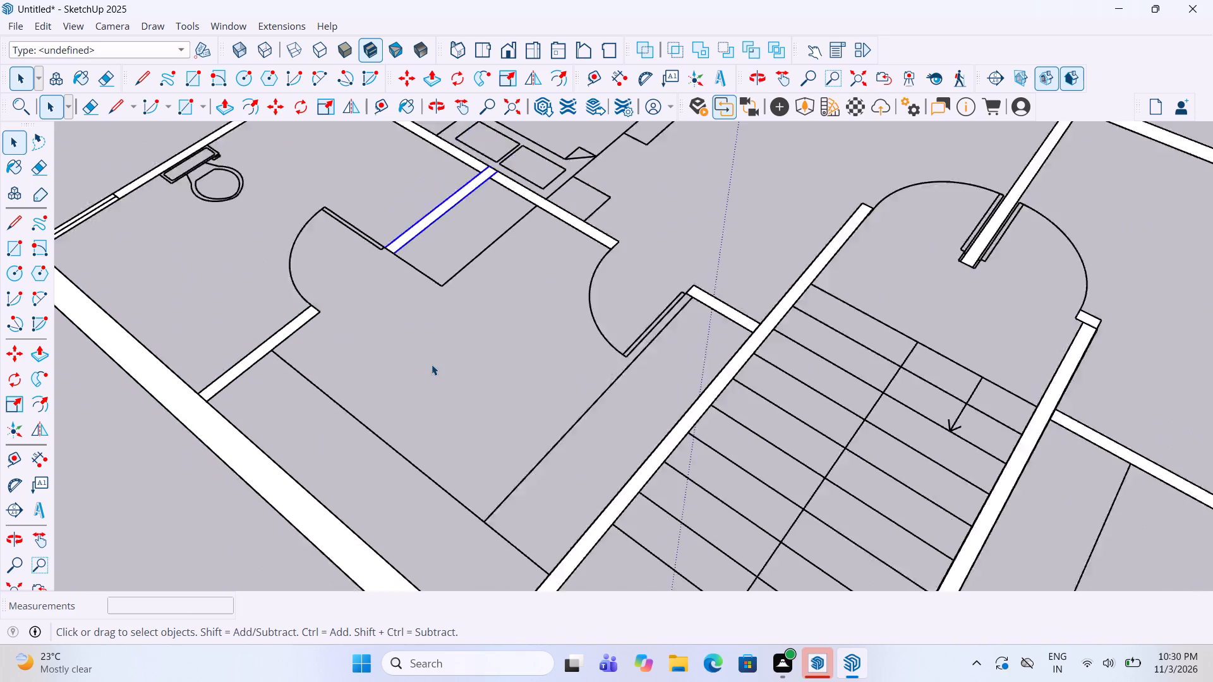
scroll(431, 364, "down", 1)
scroll(512, 202, "up", 5)
left_click(533, 240)
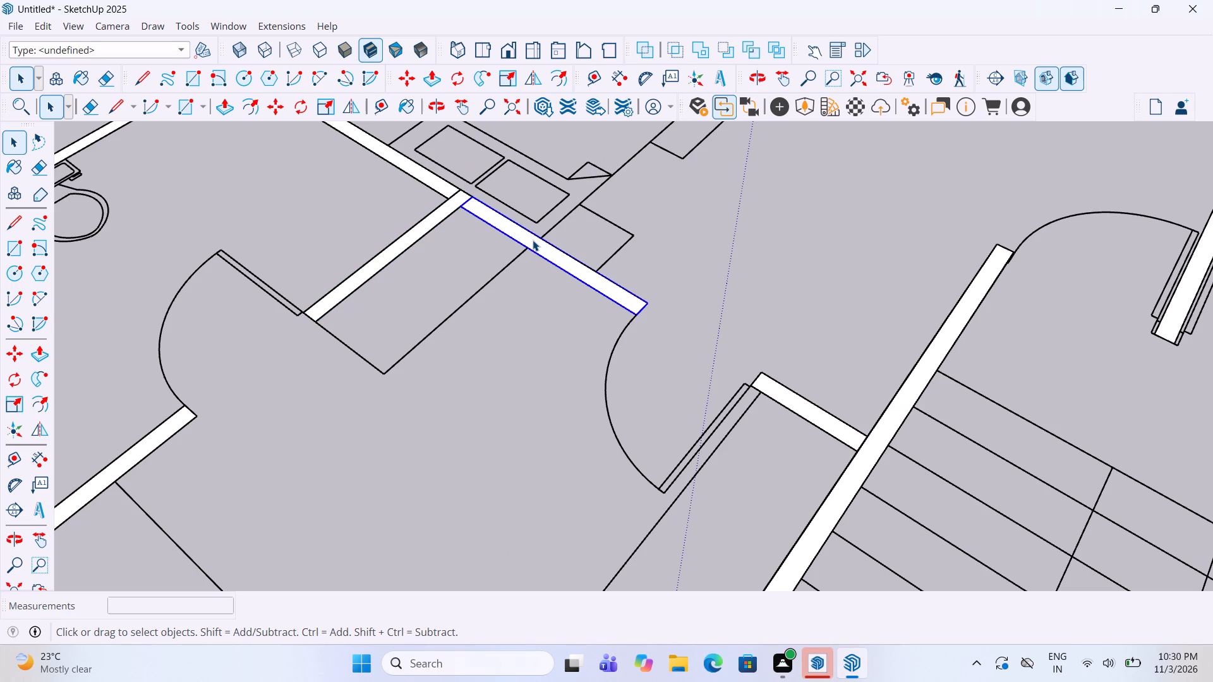
scroll(528, 258, "down", 5)
scroll(494, 179, "up", 5)
left_click(449, 233)
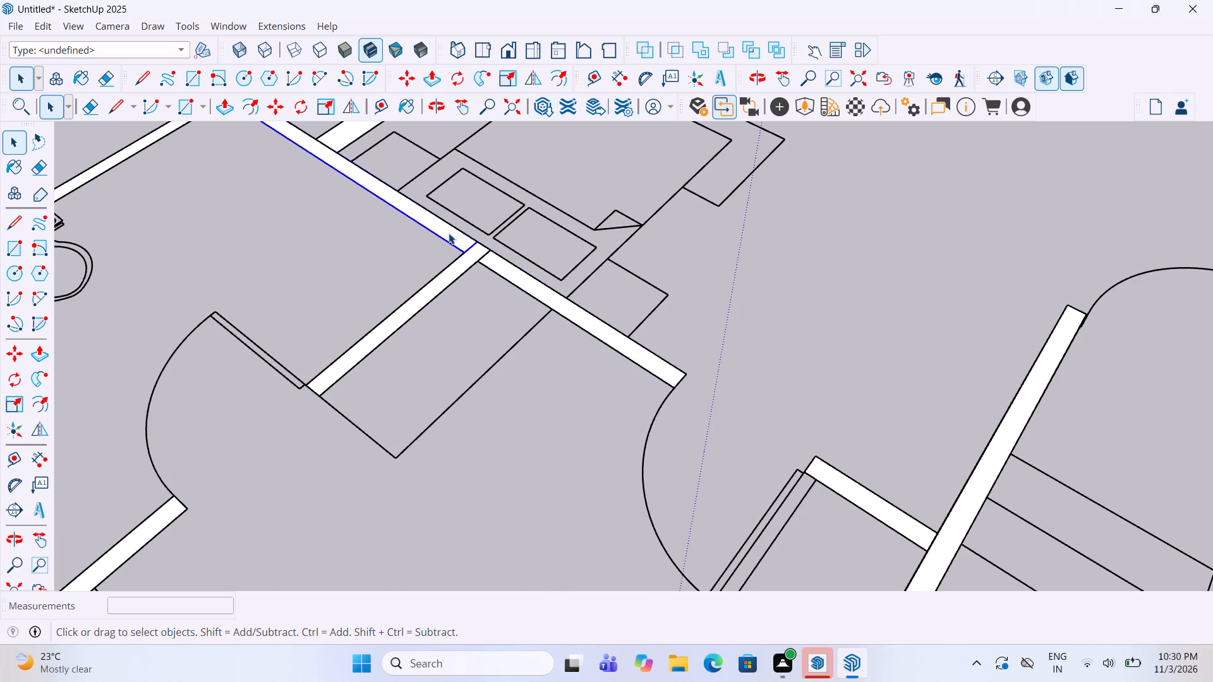
scroll(449, 241, "down", 11)
scroll(286, 234, "up", 11)
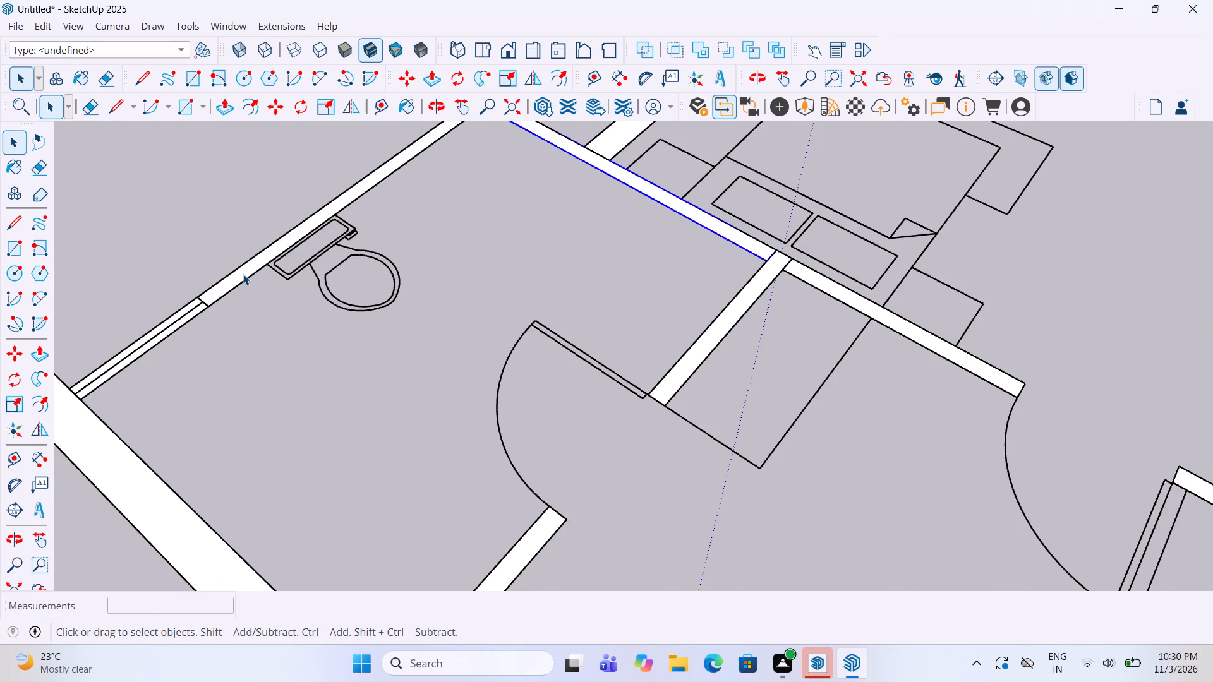
left_click(243, 274)
double_click(189, 311)
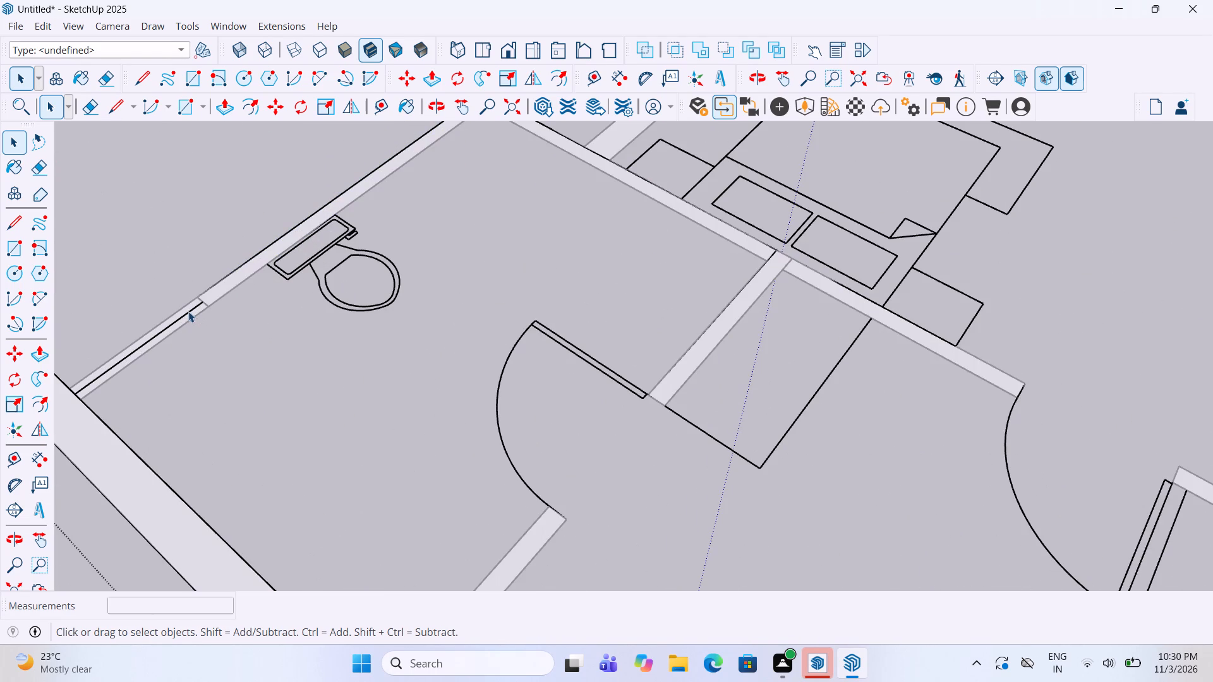
left_click(184, 266)
left_click(162, 242)
scroll(376, 255, "down", 6)
middle_click_drag(427, 314, 442, 307)
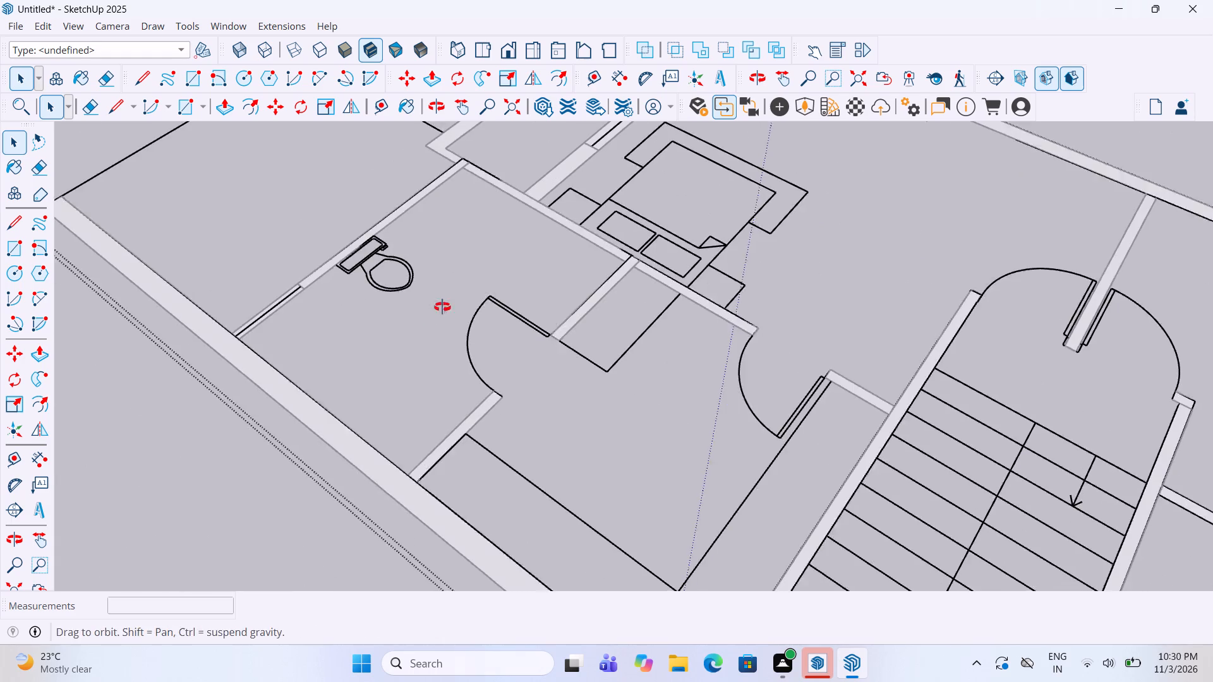
middle_click_drag(442, 307, 497, 294)
left_click(171, 561)
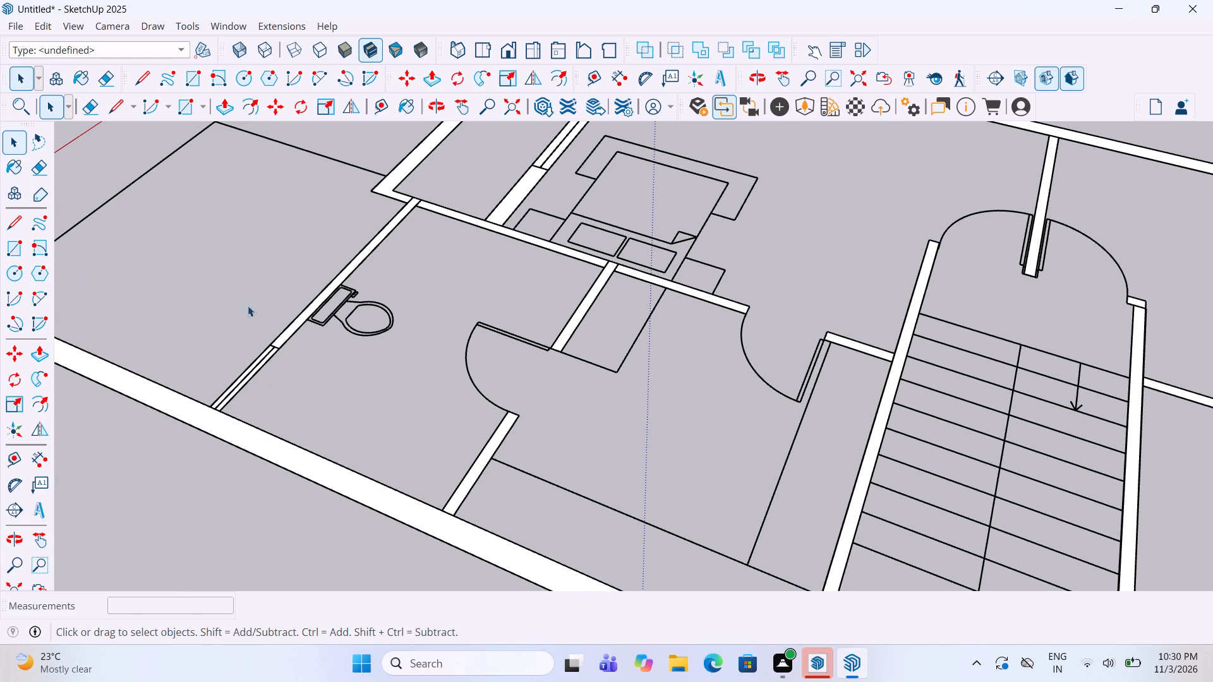
Make a group of the front bathroom's window beside the toilet wall.
scroll(297, 379, "up", 13)
left_click(226, 364)
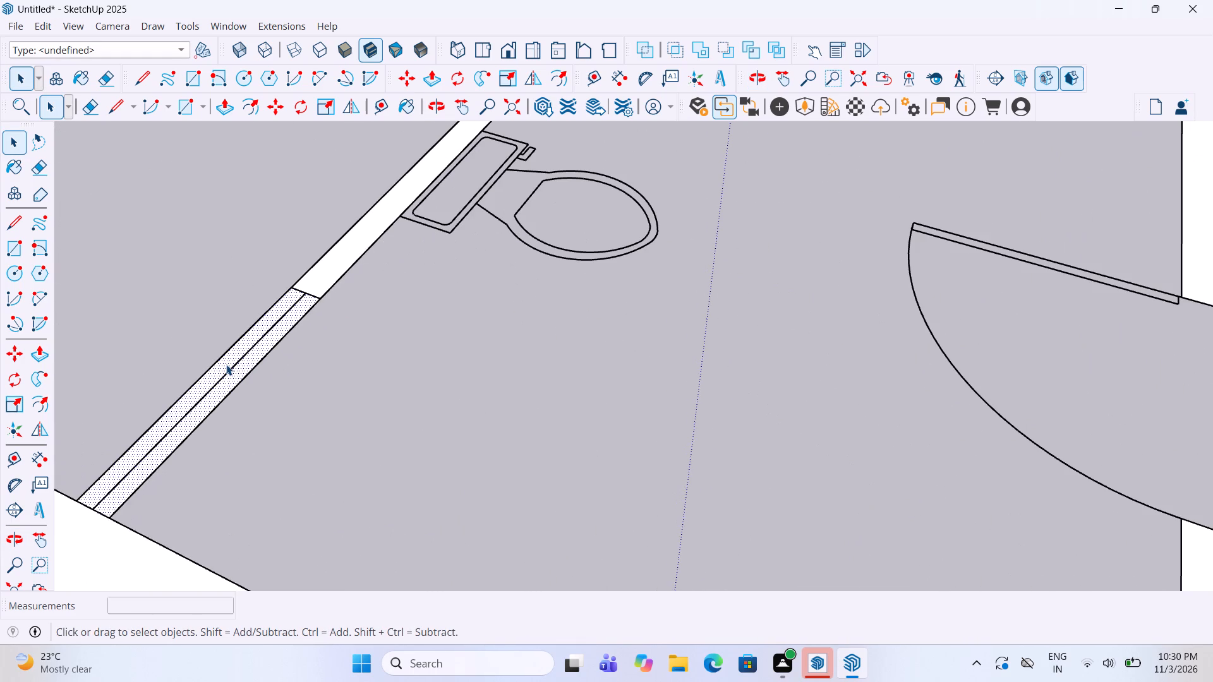
right_click(226, 364)
left_click(274, 467)
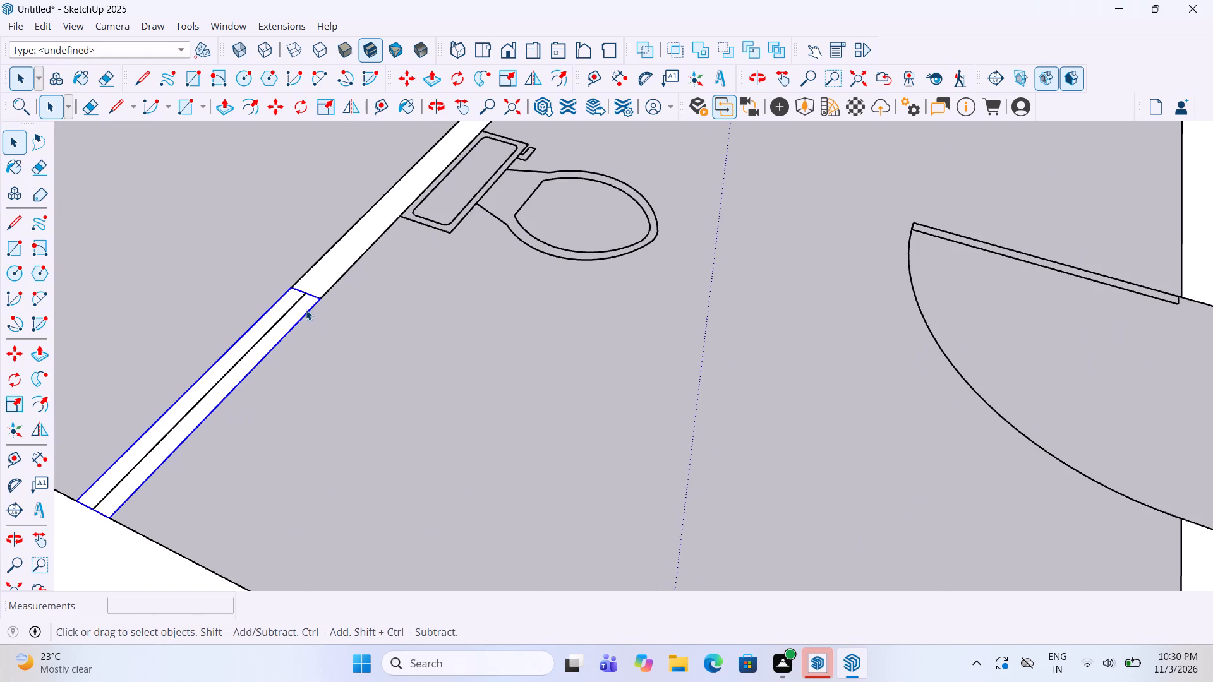
Check the grouping of the front bathroom's toilet wall and window, and of the front bedroom's window and its adjoining wall sections.
left_click(321, 275)
scroll(321, 275, "down", 5)
key("Escape")
scroll(333, 365, "down", 6)
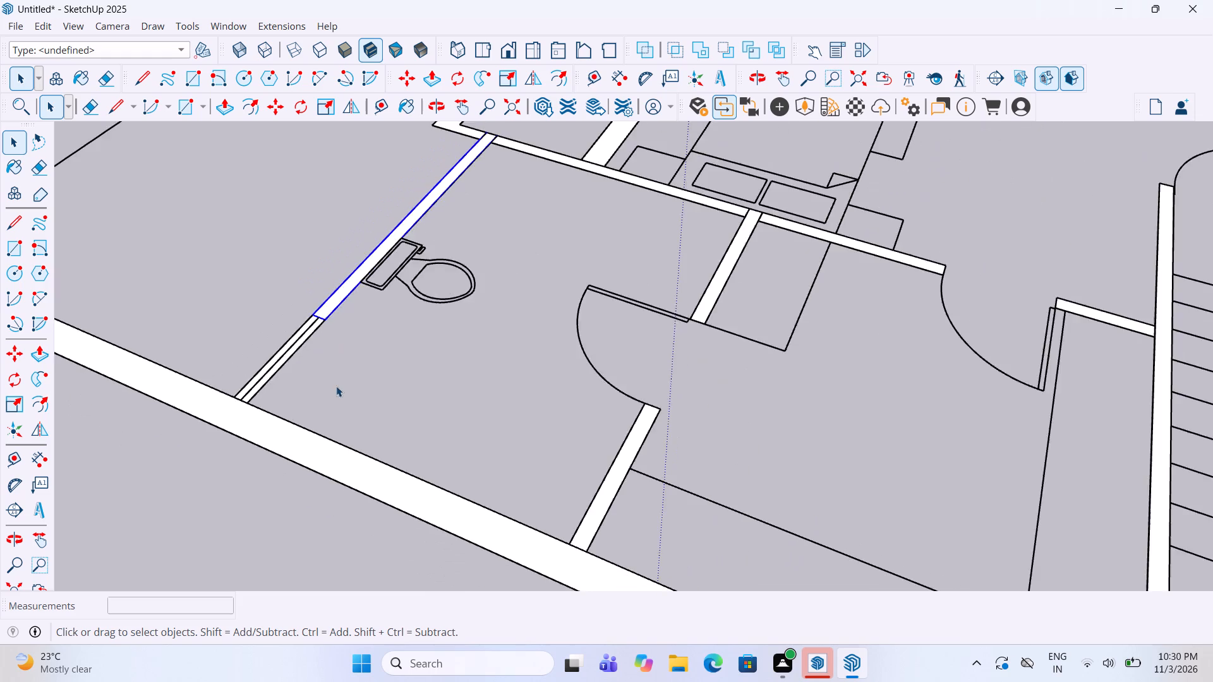
scroll(335, 380, "down", 6)
middle_click_drag(178, 264, 852, 258)
scroll(577, 243, "down", 5)
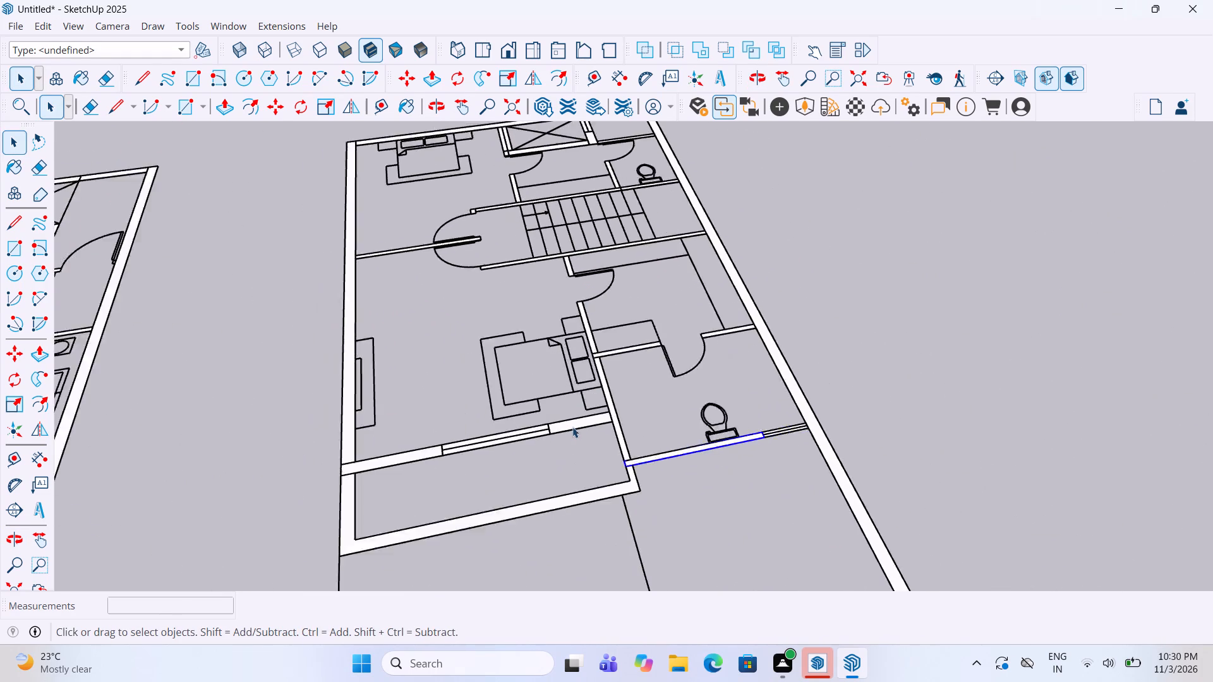
scroll(572, 427, "up", 5)
left_click(570, 422)
left_click(502, 435)
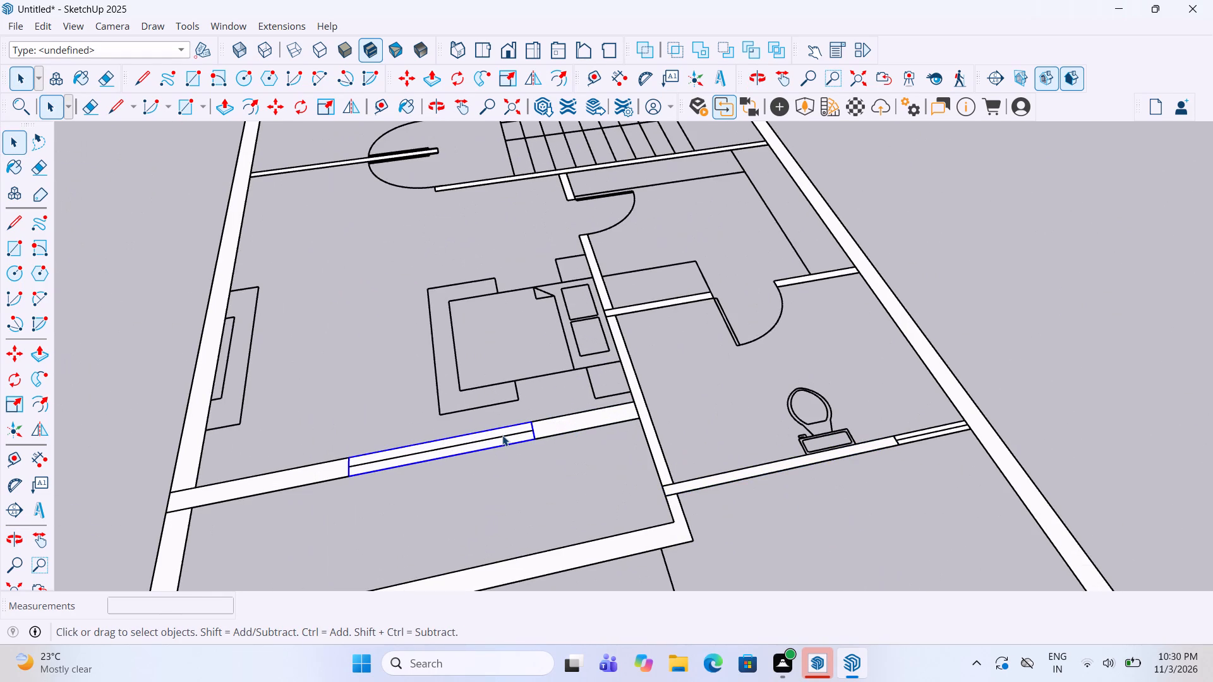
left_click(328, 474)
scroll(613, 372, "down", 4)
middle_click_drag(637, 380, 594, 398)
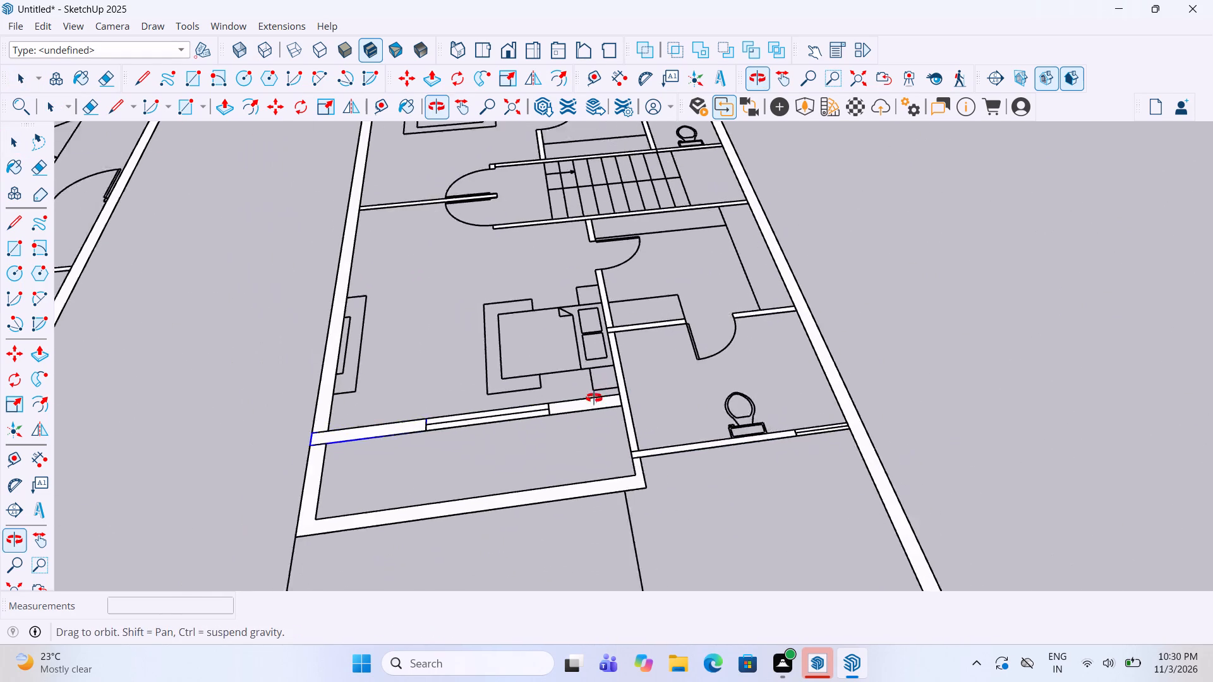
middle_click_drag(594, 398, 591, 401)
scroll(619, 443, "up", 4)
left_click(646, 471)
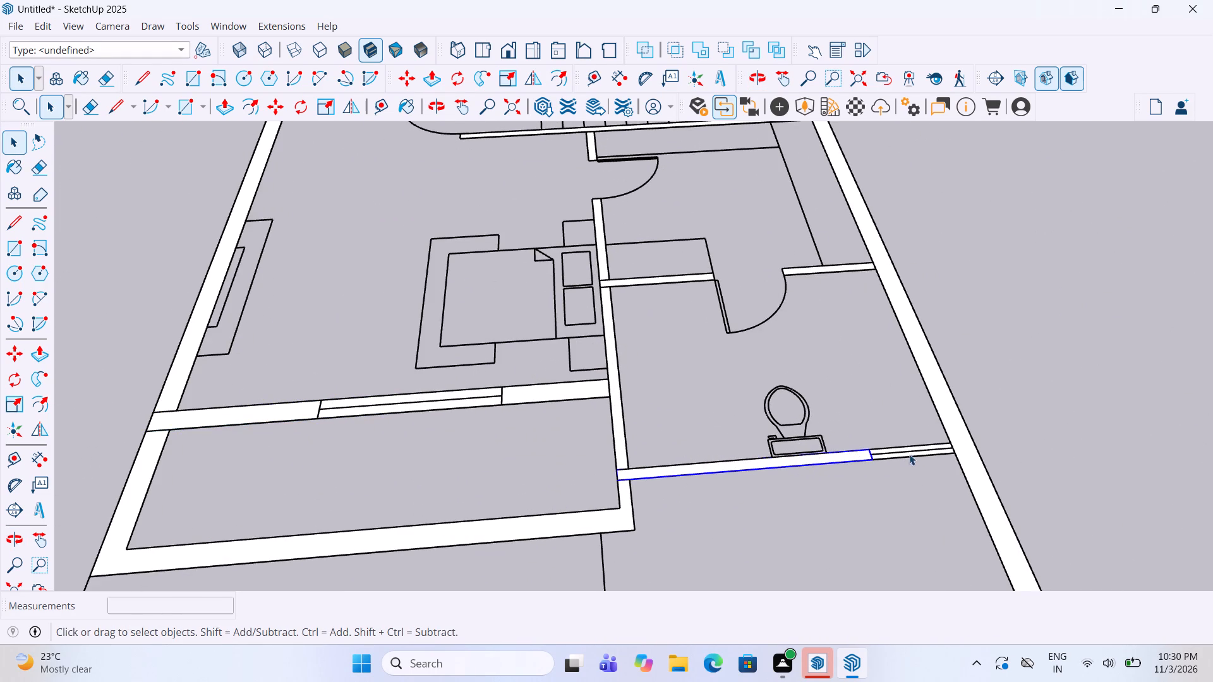
left_click(922, 449)
scroll(826, 394, "down", 4)
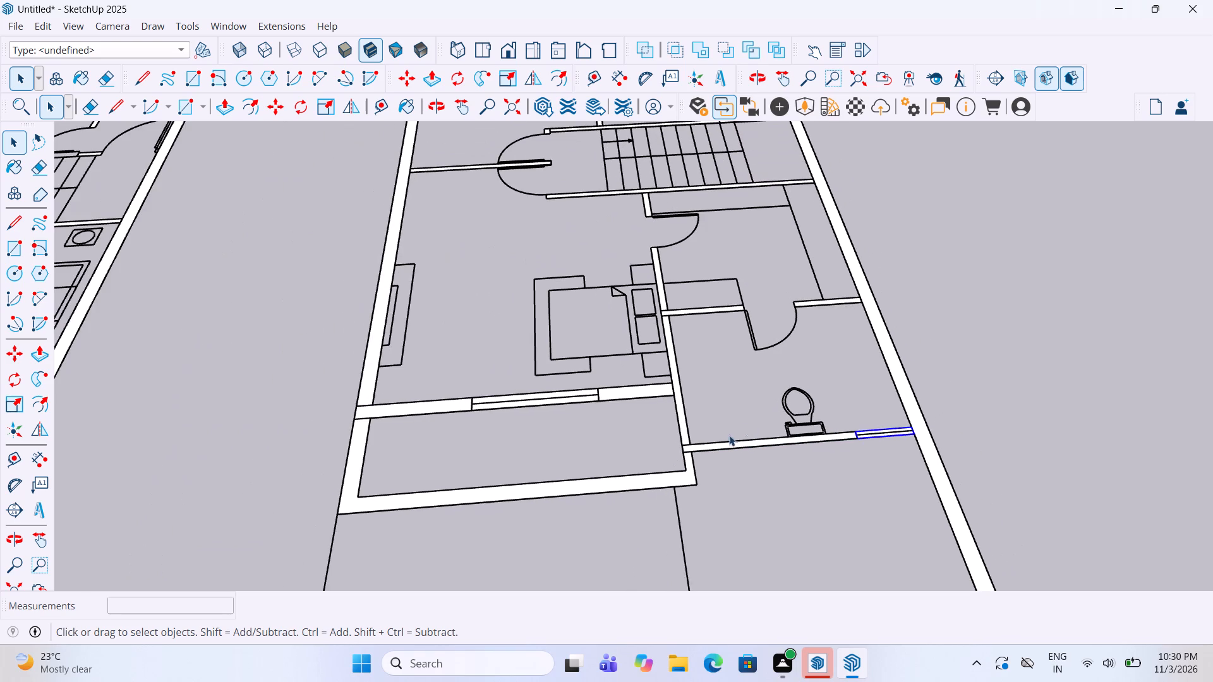
key("Escape")
scroll(637, 458, "down", 5)
middle_click_drag(622, 447, 608, 438)
scroll(620, 370, "down", 4)
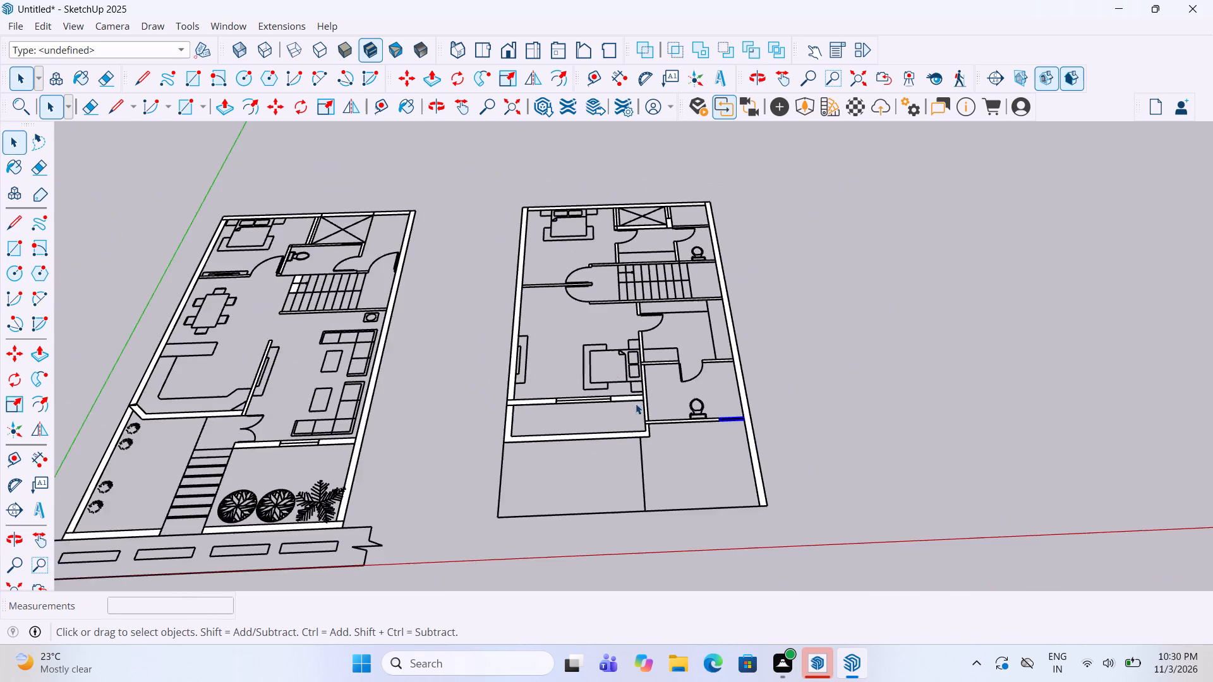
Open the balcony wall's group on the upper floor plan and extrude its face up 10' with Push/Pull.
scroll(621, 438, "up", 4)
double_click(589, 439)
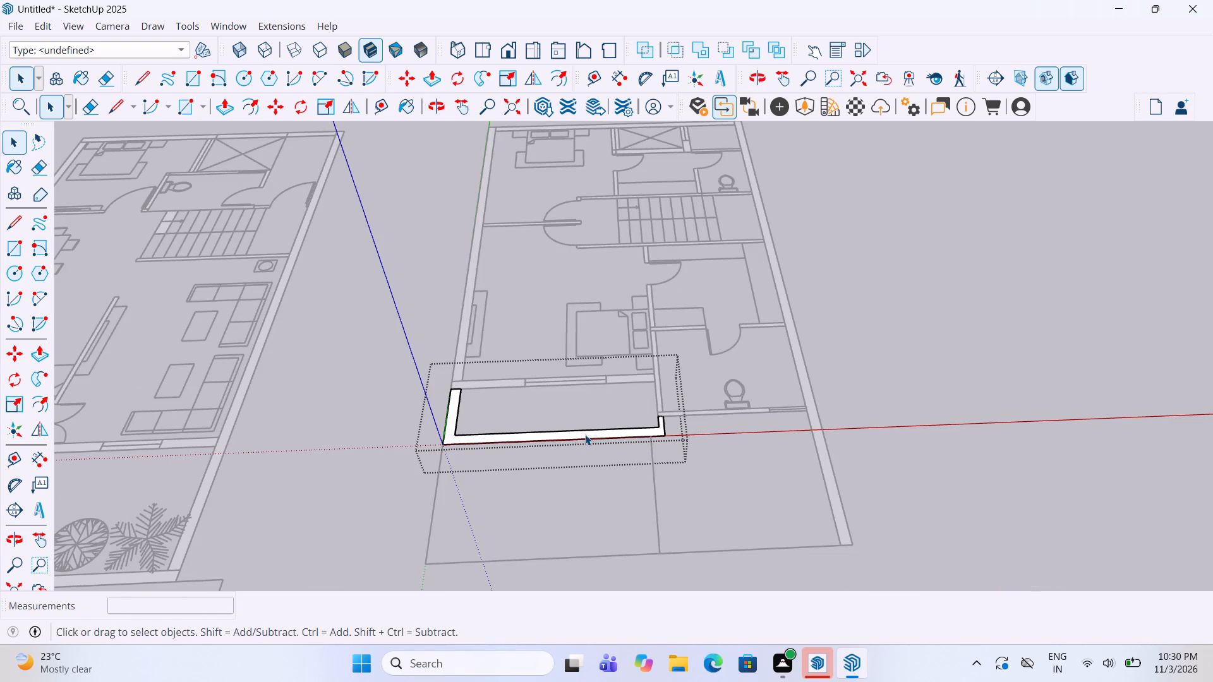
key("p")
left_click(580, 430)
left_click(580, 436)
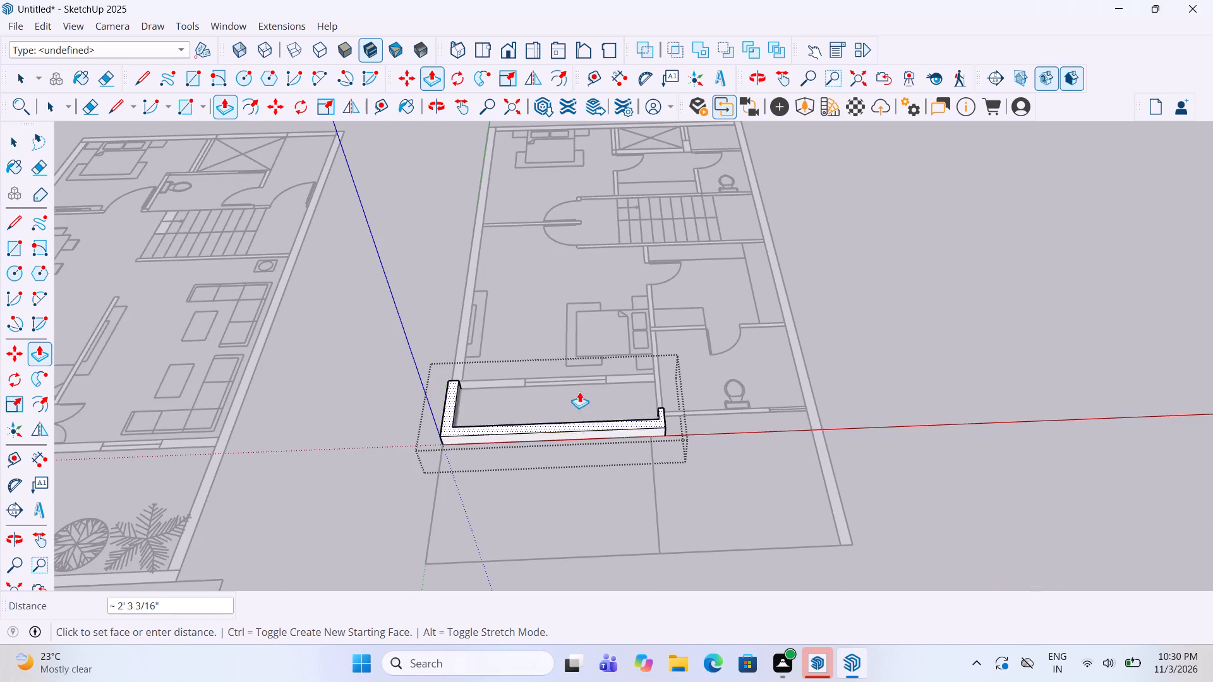
type("10'")
key("Return")
middle_click_drag(562, 371, 553, 364)
left_click_drag(553, 364, 566, 374)
key("space")
left_click(526, 476)
Extrude the front bathroom's toilet wall up 10' inside its group, matching the top of the balcony wall.
middle_click_drag(769, 373, 786, 457)
scroll(701, 461, "up", 4)
triple_click(701, 446)
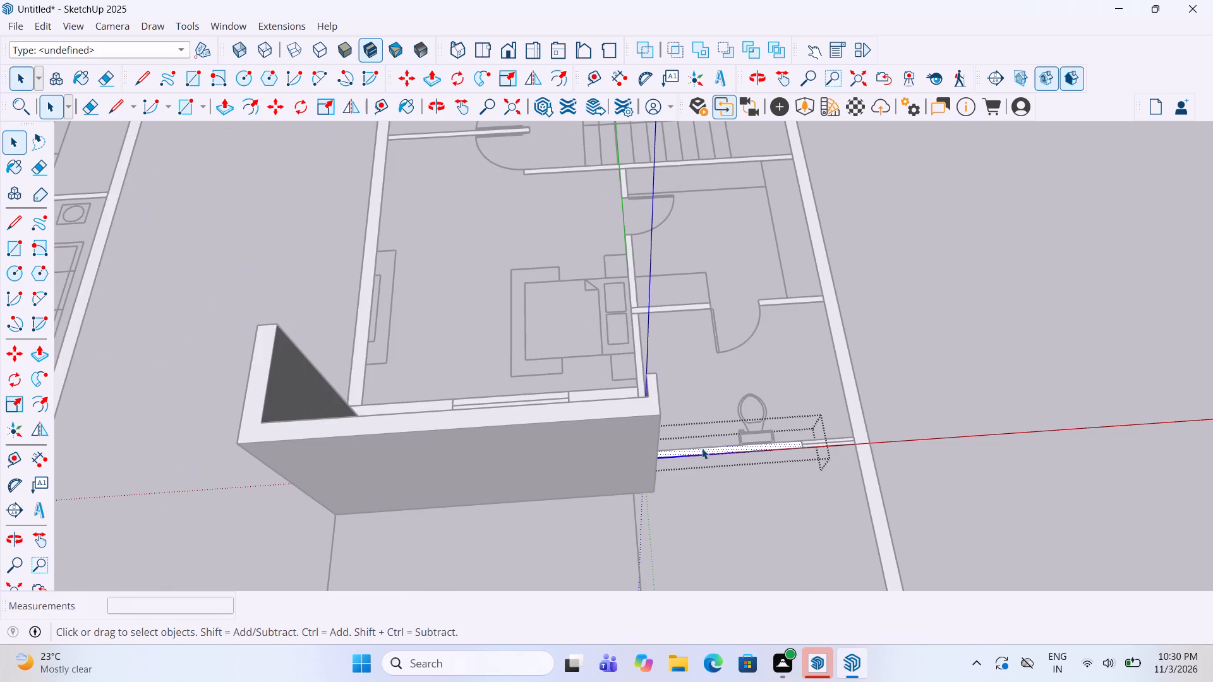
key("p")
left_click(707, 449)
left_click(537, 416)
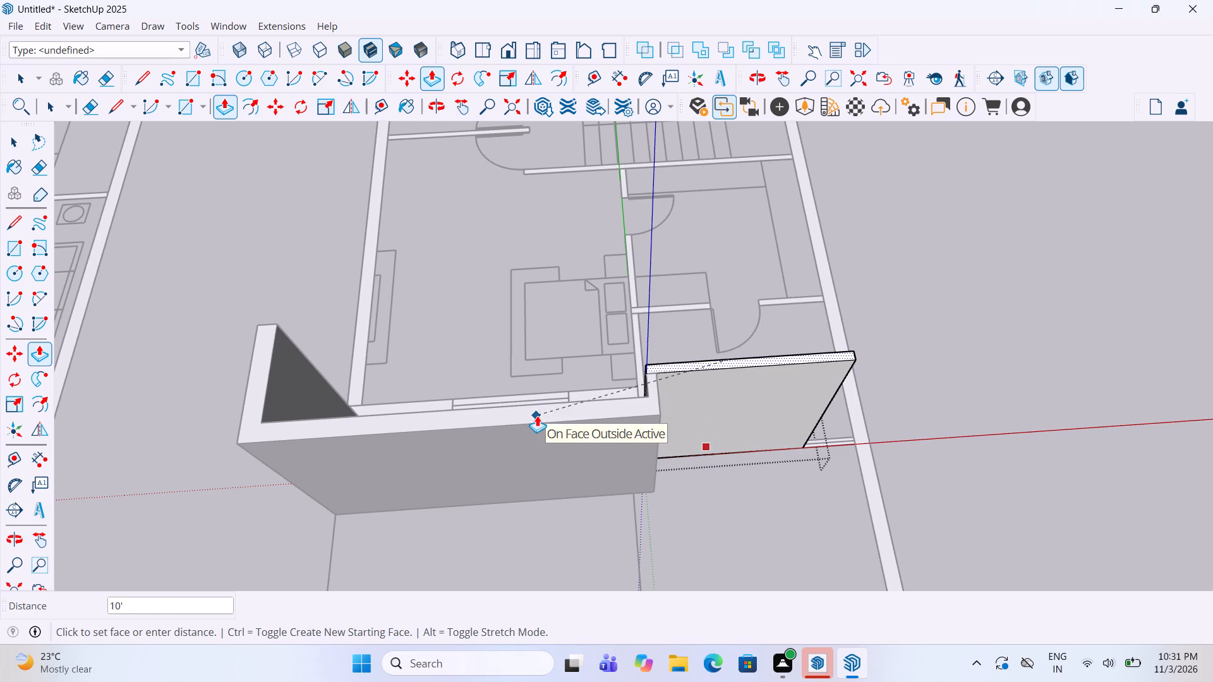
key("space")
left_click(673, 547)
Extrude the wall section between the front bedroom's window and the outer side wall up to the balcony wall's height.
middle_click_drag(697, 325, 967, 325)
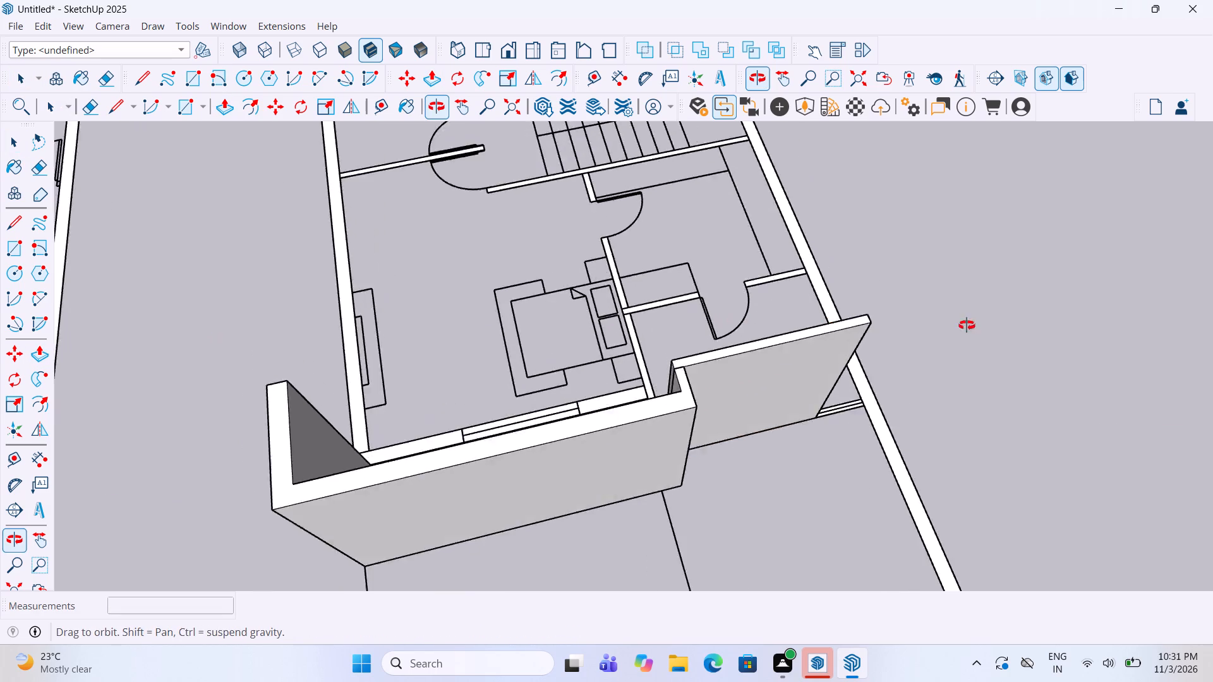
middle_click_drag(967, 325, 1190, 296)
scroll(678, 336, "down", 4)
scroll(662, 581, "up", 4)
left_click(741, 489)
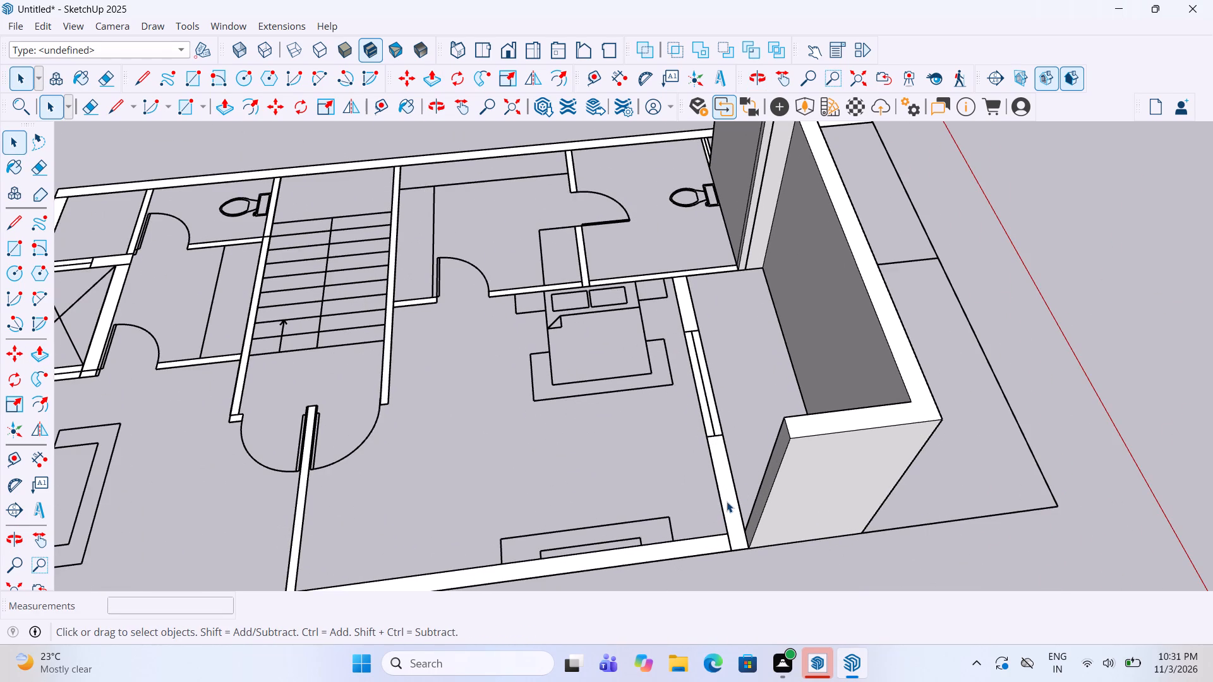
left_click(727, 501)
left_click(727, 501)
key("p")
left_click(729, 516)
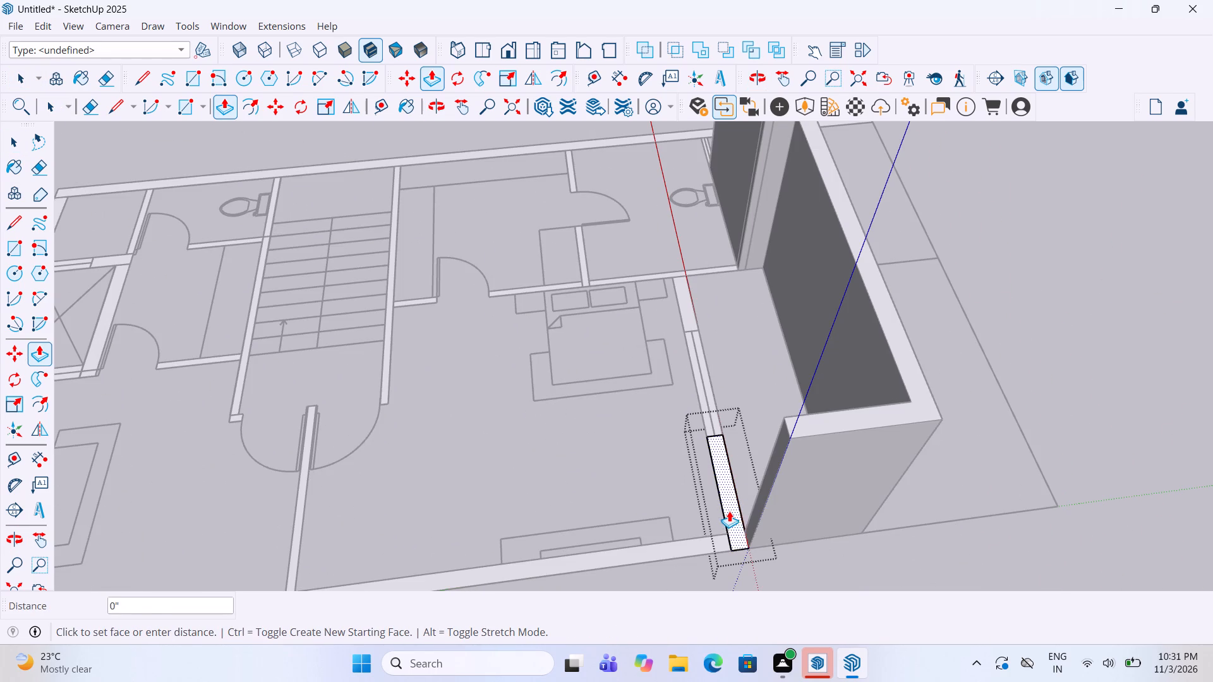
double_click(862, 407)
key("space")
left_click(998, 289)
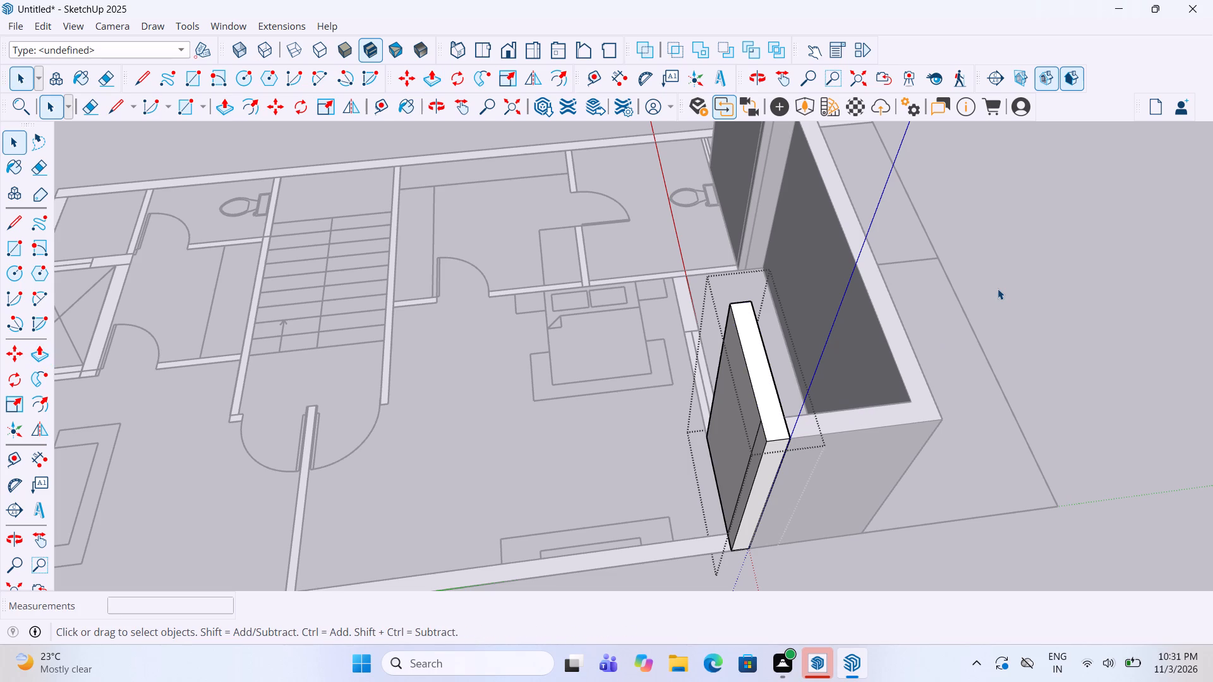
Extrude the long outer side wall along both bedrooms up to the same 10' height inside its group.
scroll(998, 289, "down", 4)
middle_click_drag(861, 464, 682, 485)
scroll(677, 485, "up", 2)
triple_click(605, 528)
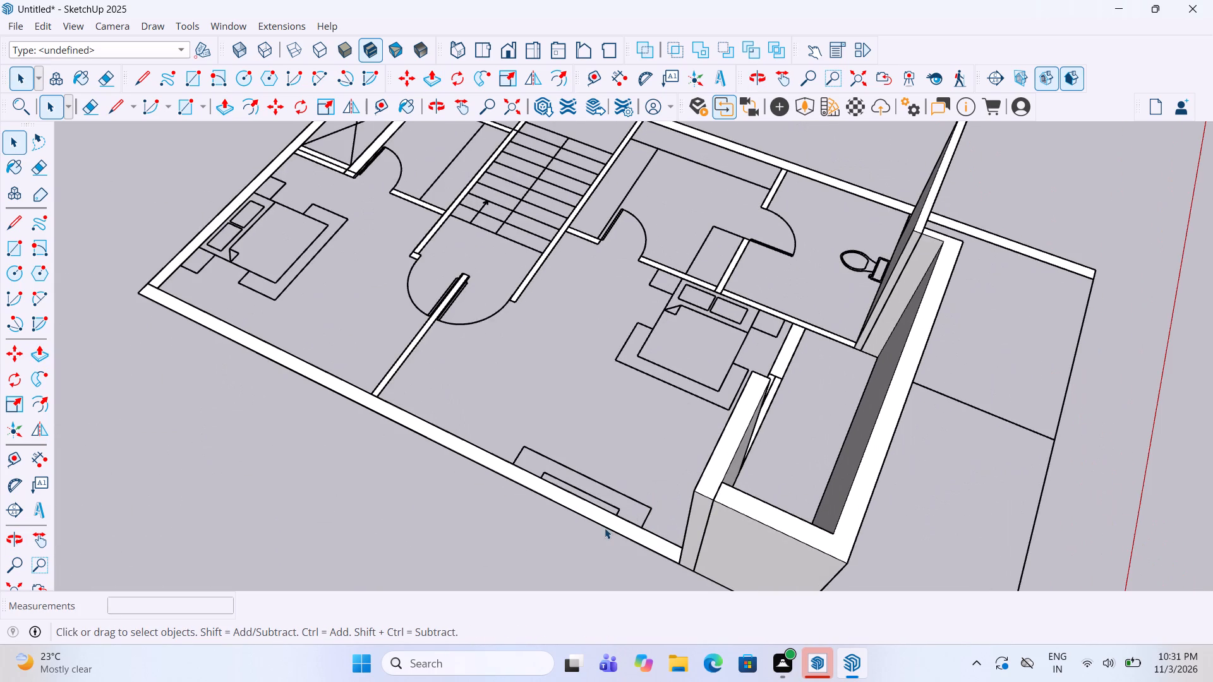
key("p")
double_click(614, 518)
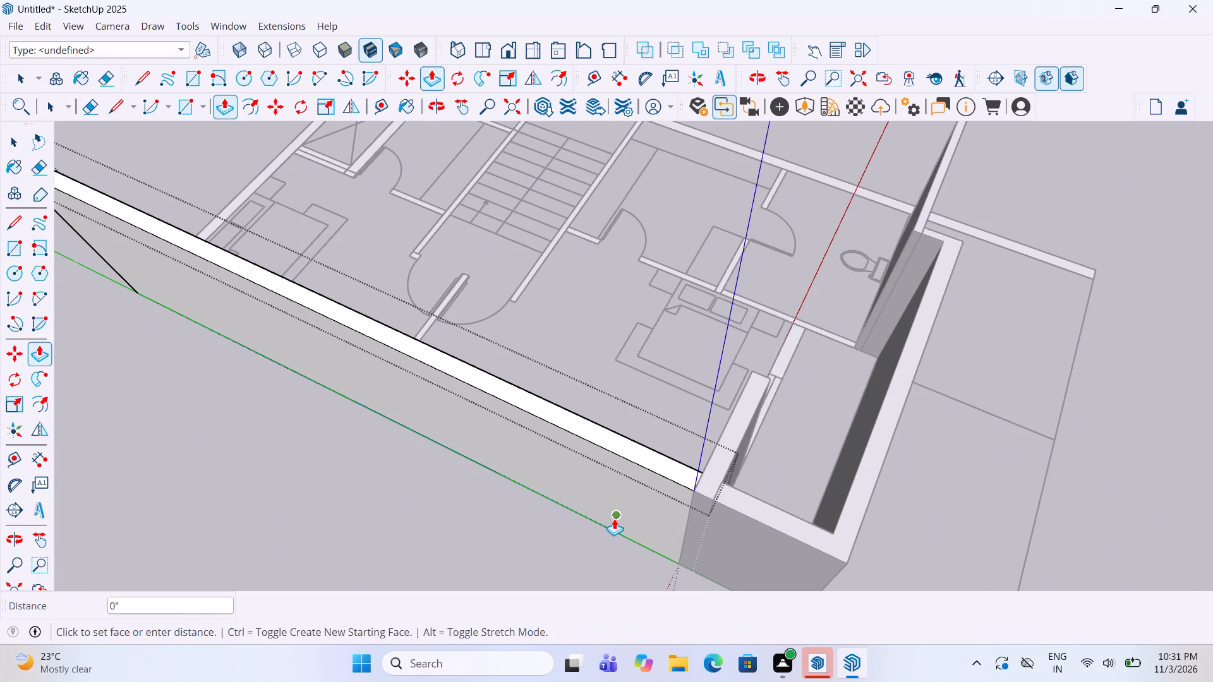
key("b")
key("space")
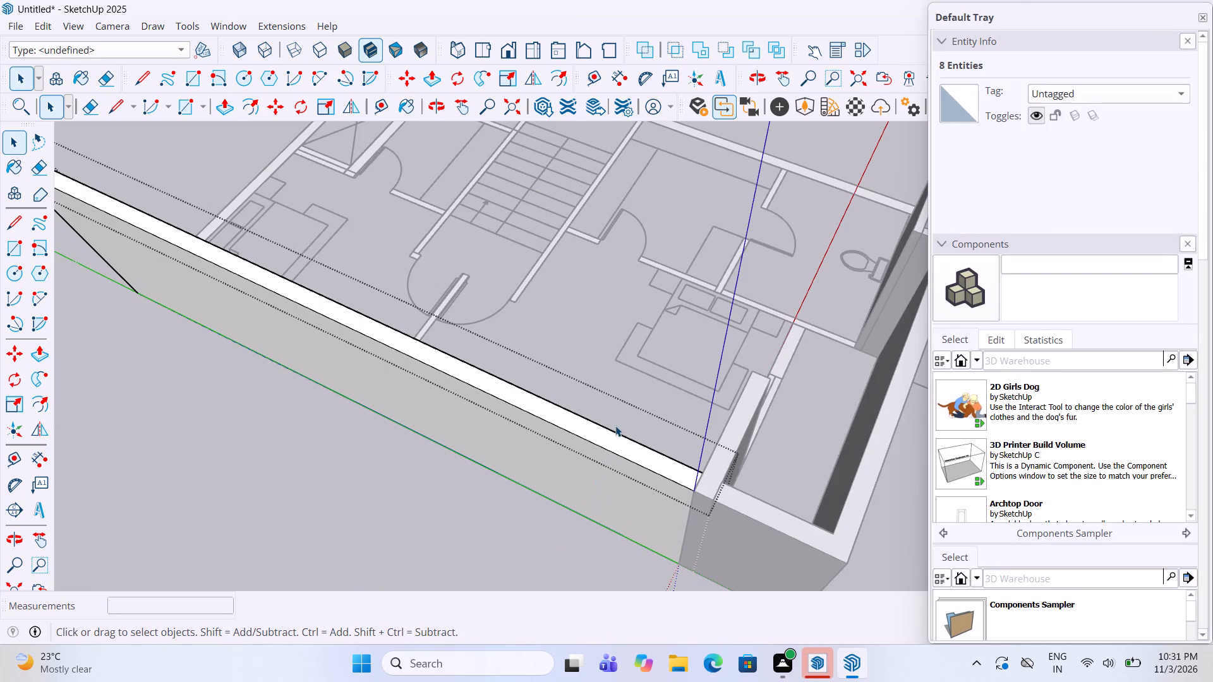
key("space")
left_click(507, 595)
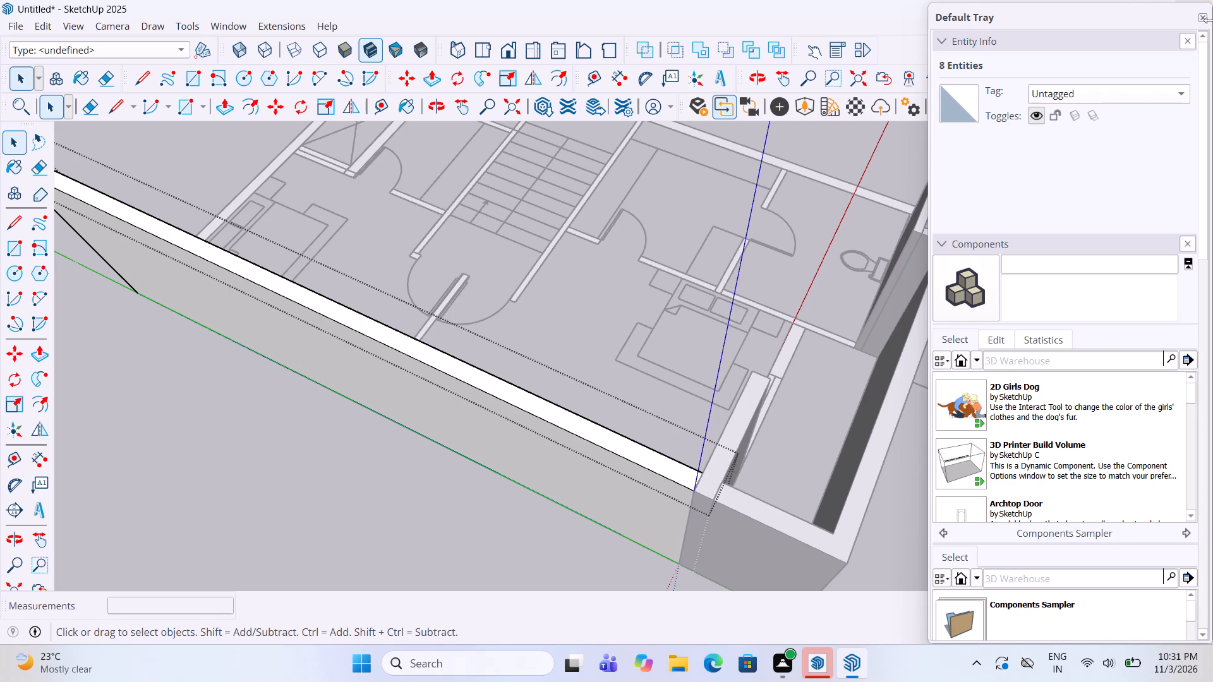
left_click(1209, 18)
left_click(1200, 16)
middle_click_drag(759, 232, 939, 236)
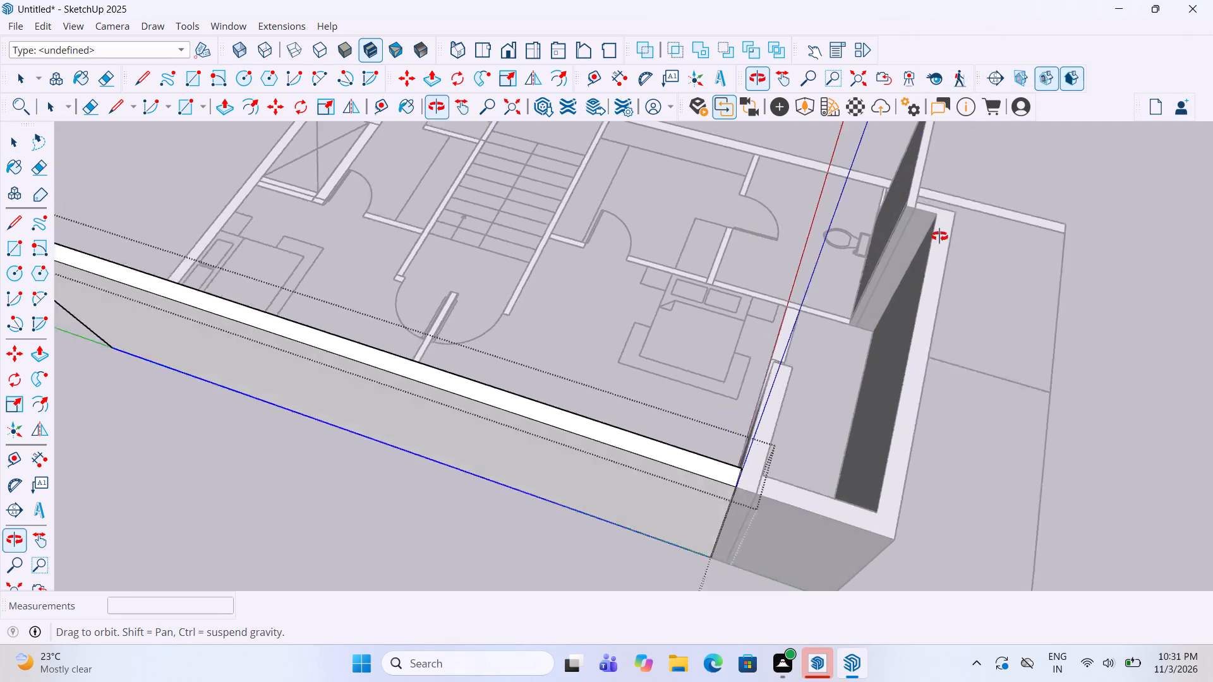
middle_click_drag(939, 236, 968, 236)
scroll(968, 236, "up", 1)
scroll(946, 215, "down", 4)
key("space")
left_click(1133, 285)
Extrude the rear outer wall behind the back bedroom and shaft up 10' inside its group, matching the long side wall.
scroll(1073, 259, "down", 4)
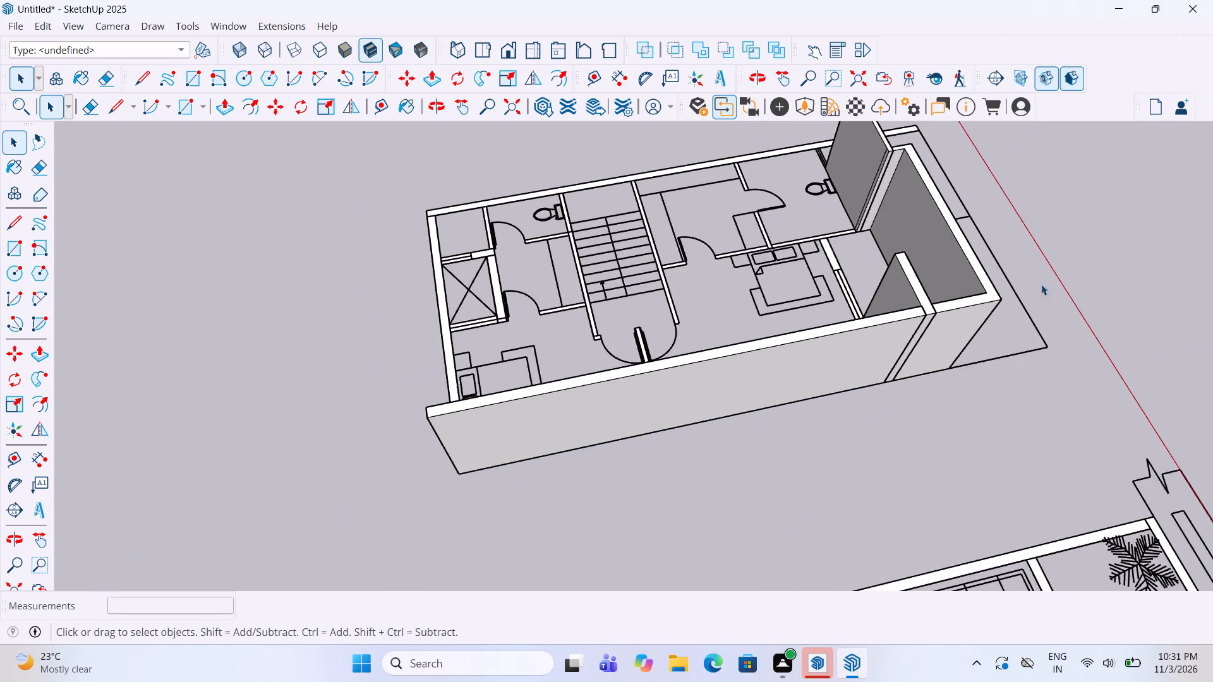
scroll(1041, 284, "down", 1)
middle_click_drag(213, 463, 799, 428)
scroll(575, 365, "up", 4)
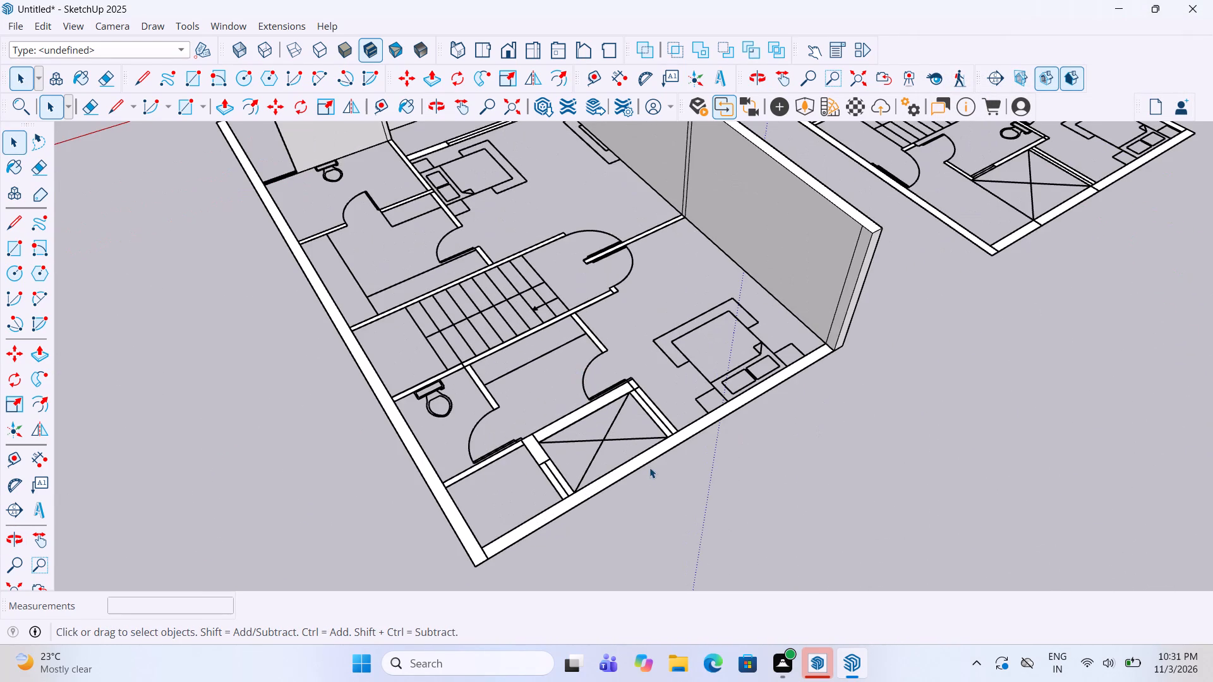
triple_click(643, 454)
key("p")
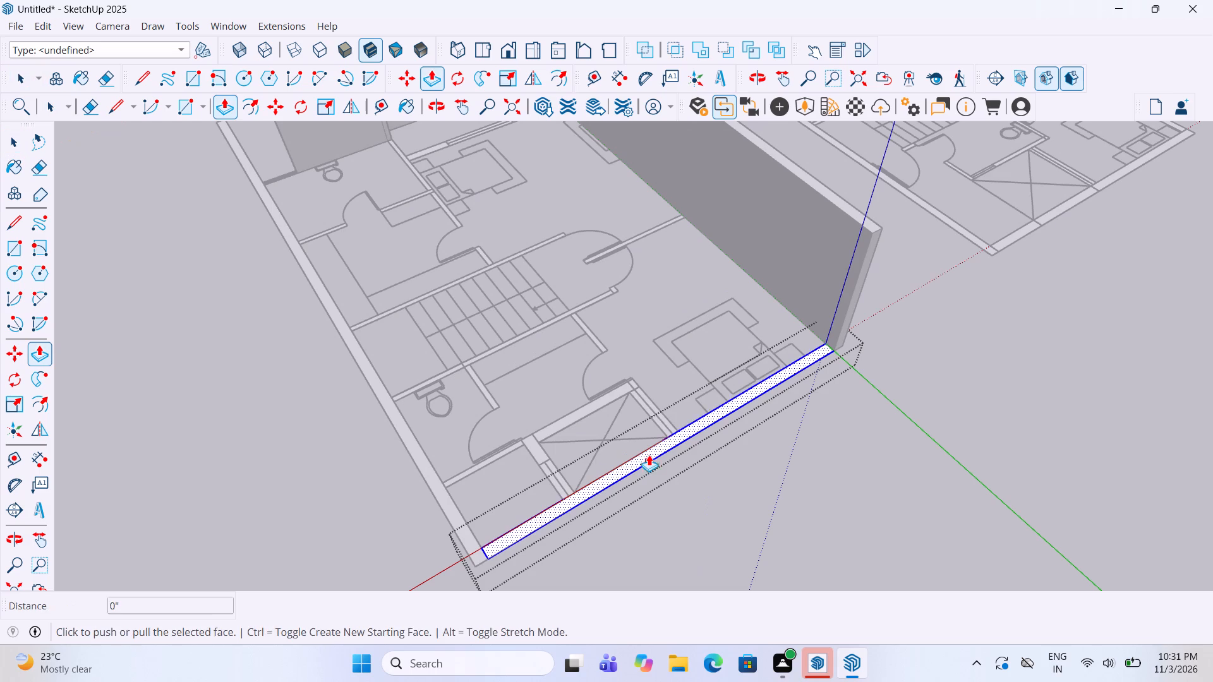
left_click(650, 450)
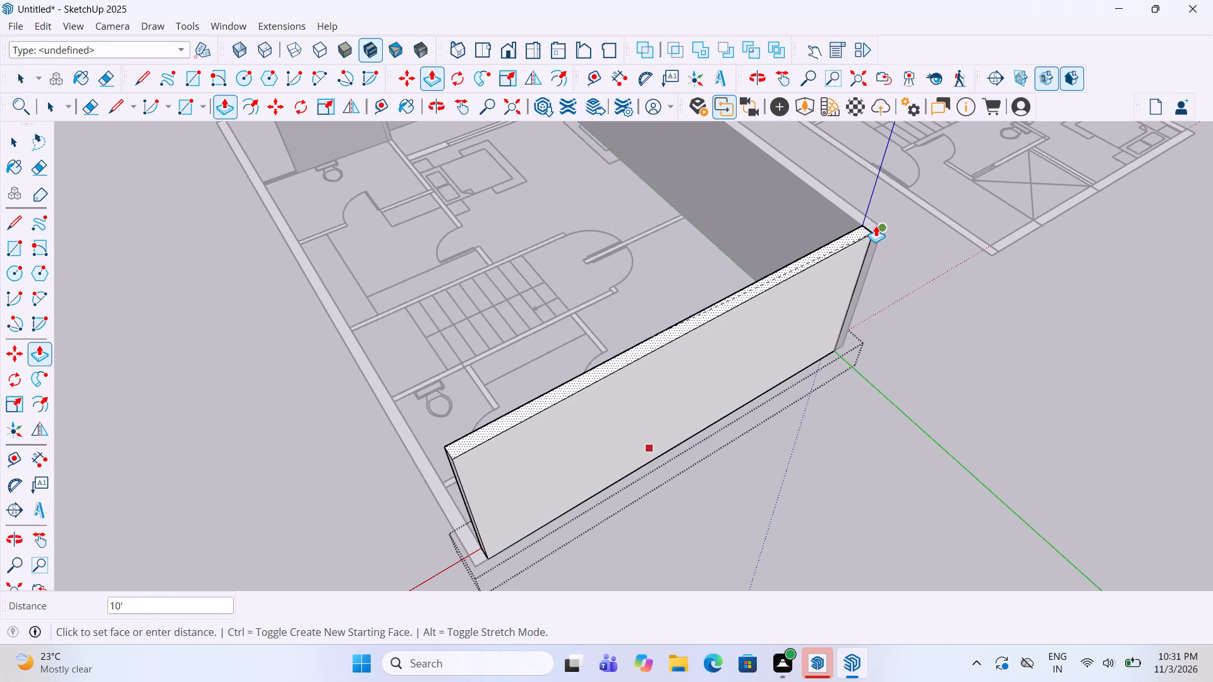
double_click(876, 225)
key("space")
left_click(902, 262)
Extrude the long outer side wall along the staircase and toilets, correcting its top to line up with the rear wall's 10' height.
scroll(539, 306, "down", 1)
middle_click_drag(505, 313, 834, 301)
scroll(806, 260, "down", 4)
scroll(790, 474, "up", 6)
double_click(790, 408)
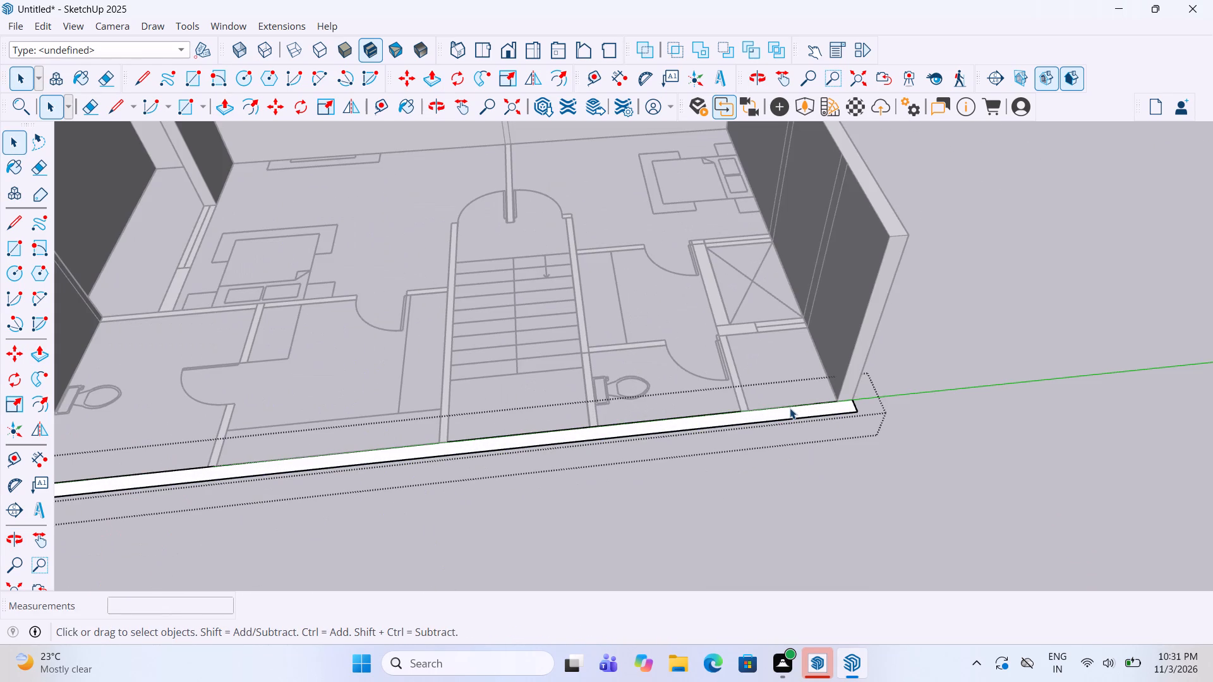
key("p")
left_click(790, 410)
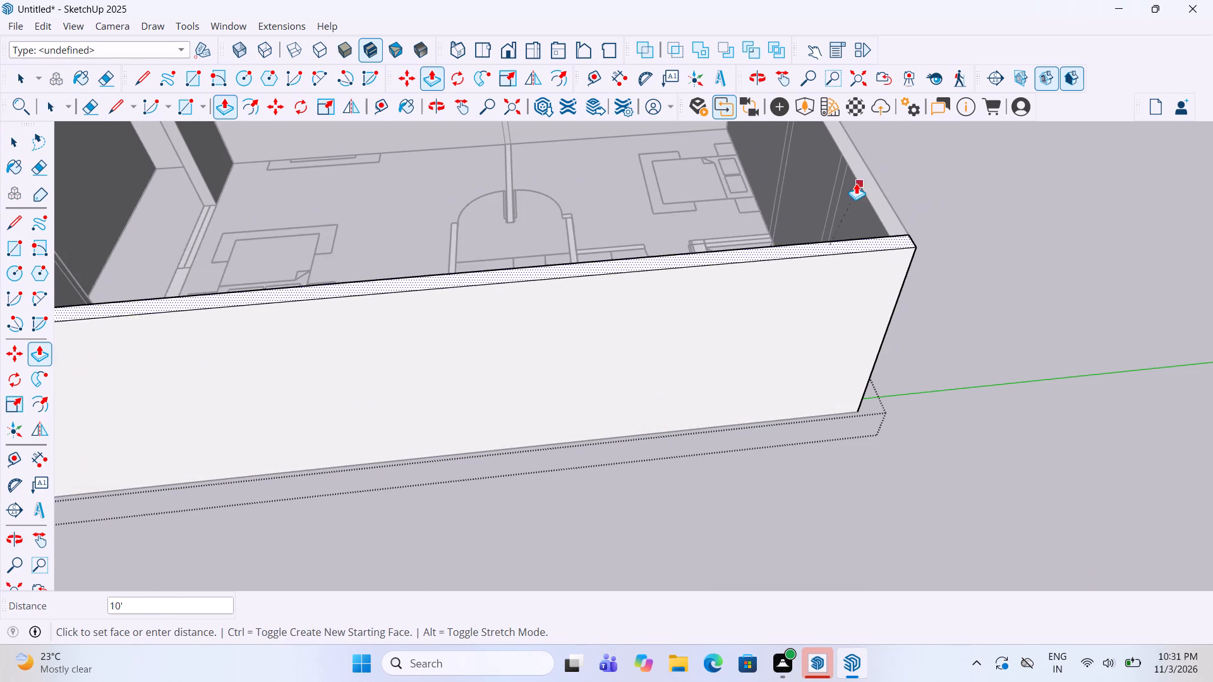
left_click(852, 181)
key("space")
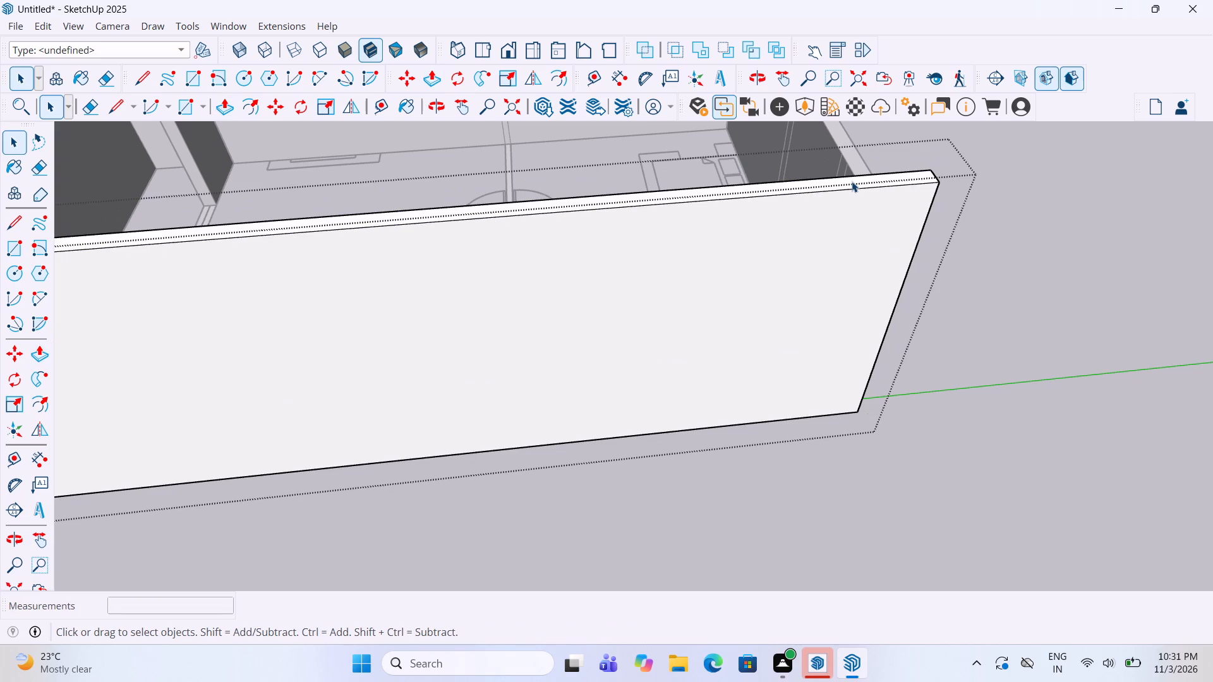
scroll(875, 294, "down", 4)
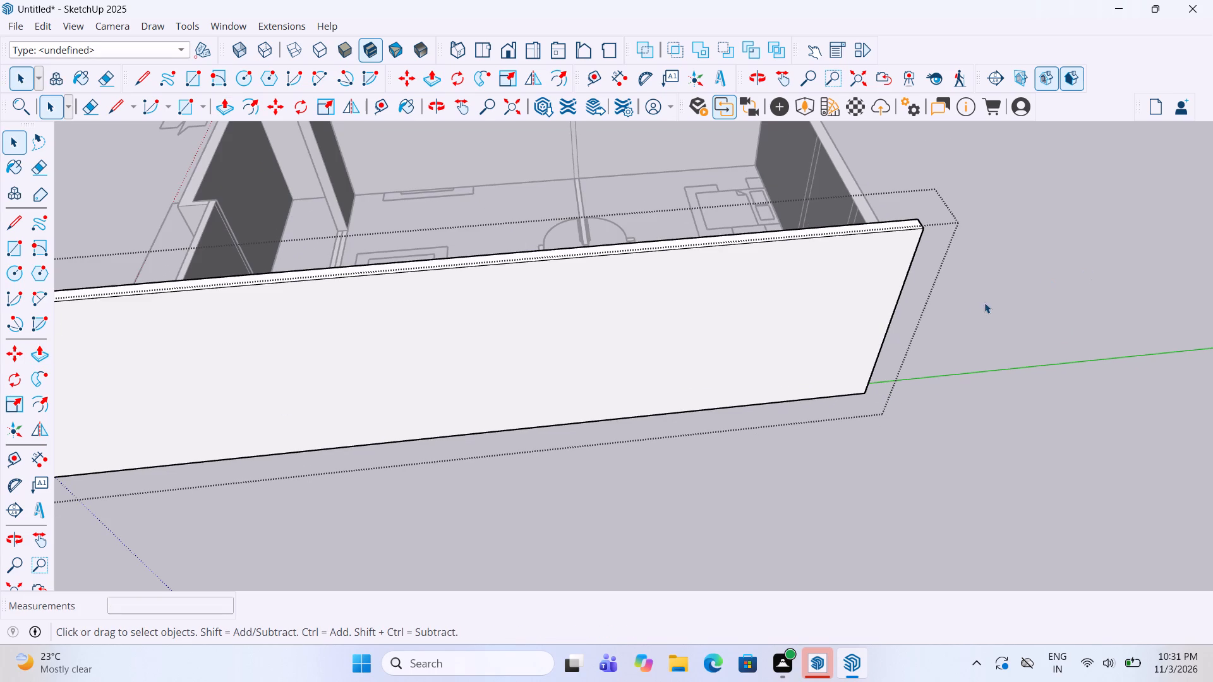
key("p")
left_click(881, 222)
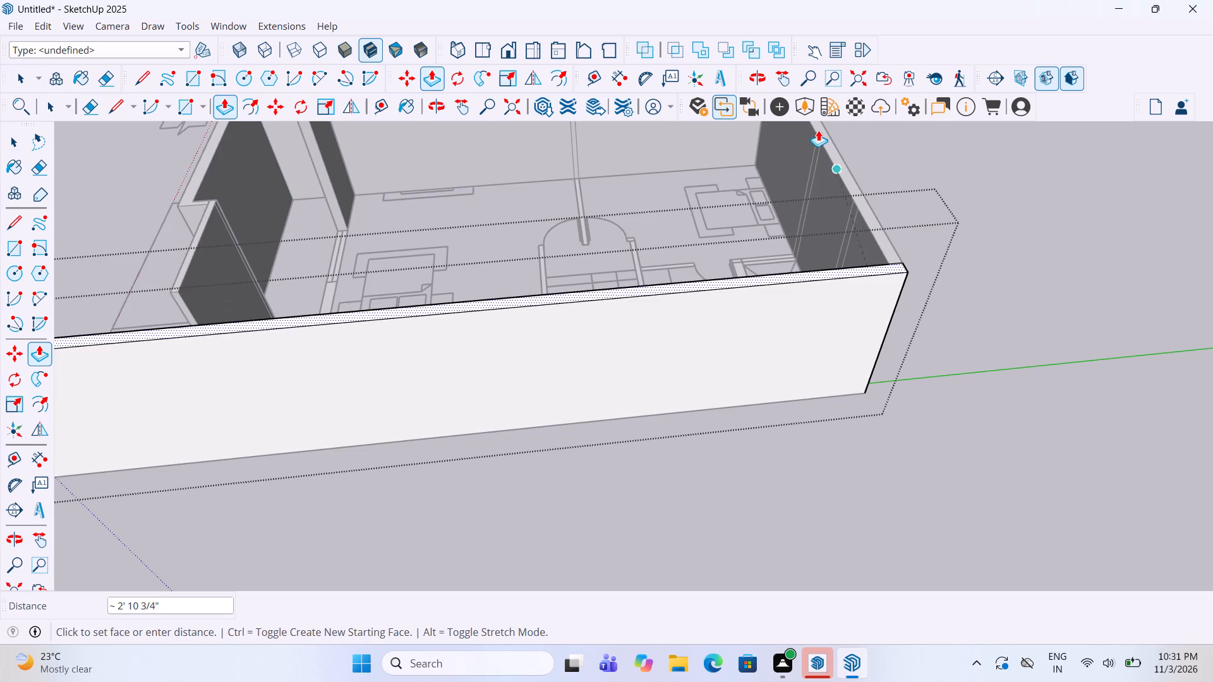
left_click(833, 145)
key("space")
left_click(988, 218)
Extrude the double-lined window strip between the rear bedroom and the crossed shaft up to the outer side wall's height.
scroll(989, 279, "down", 4)
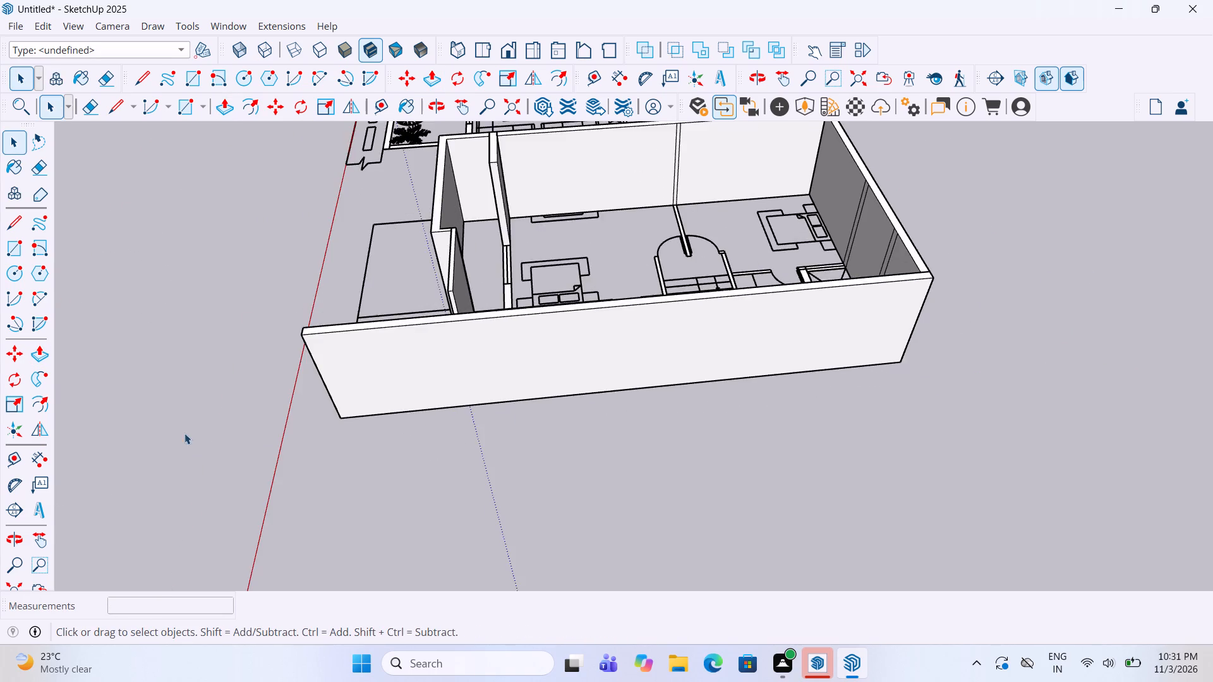
middle_click_drag(181, 431, 701, 542)
middle_click_drag(740, 411, 619, 412)
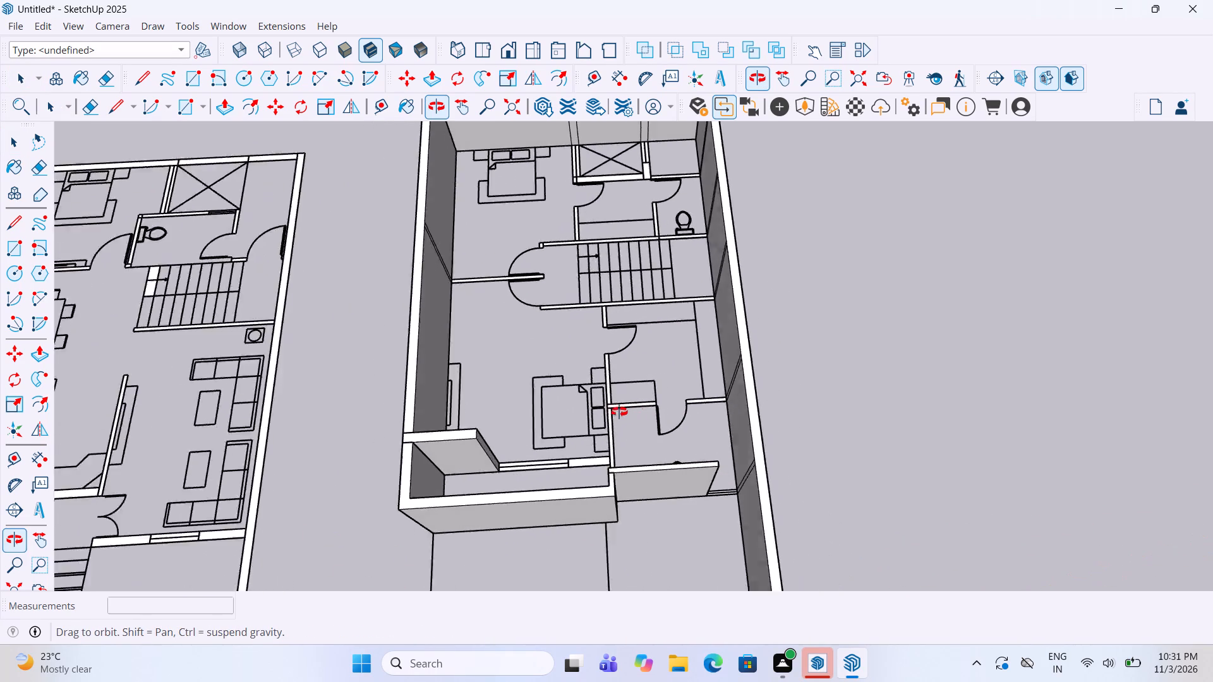
middle_click_drag(619, 412, 604, 410)
scroll(603, 421, "down", 1)
scroll(646, 510, "up", 8)
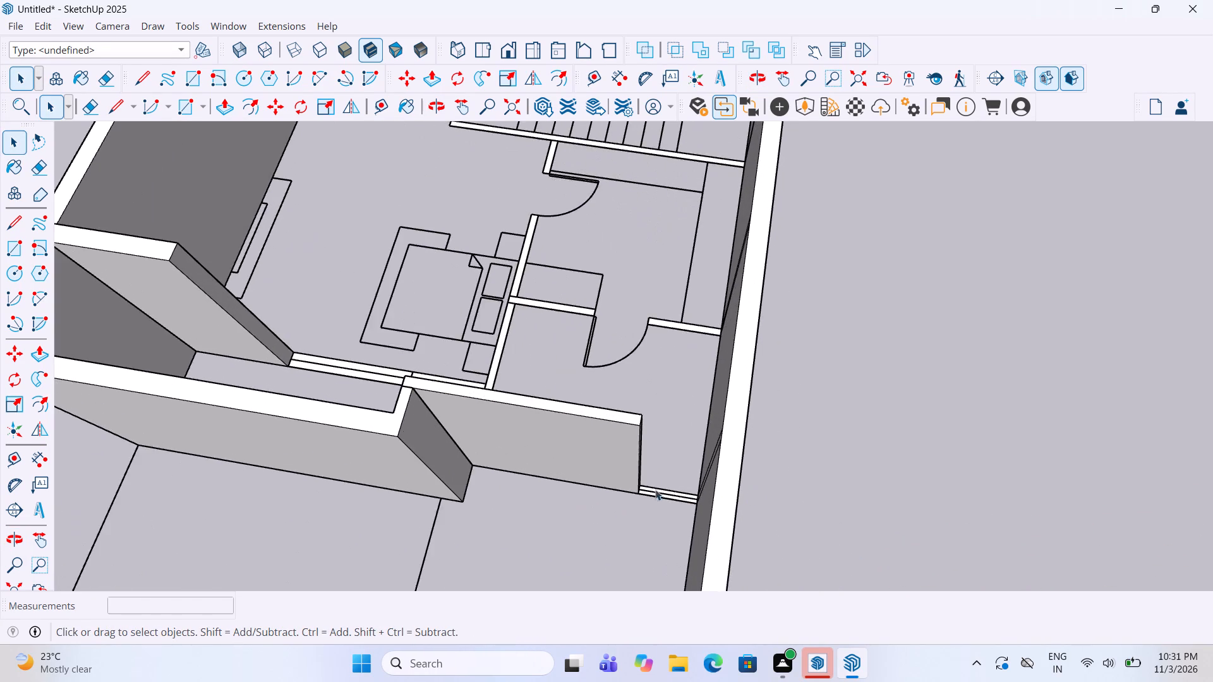
scroll(646, 524, "down", 11)
scroll(658, 137, "up", 13)
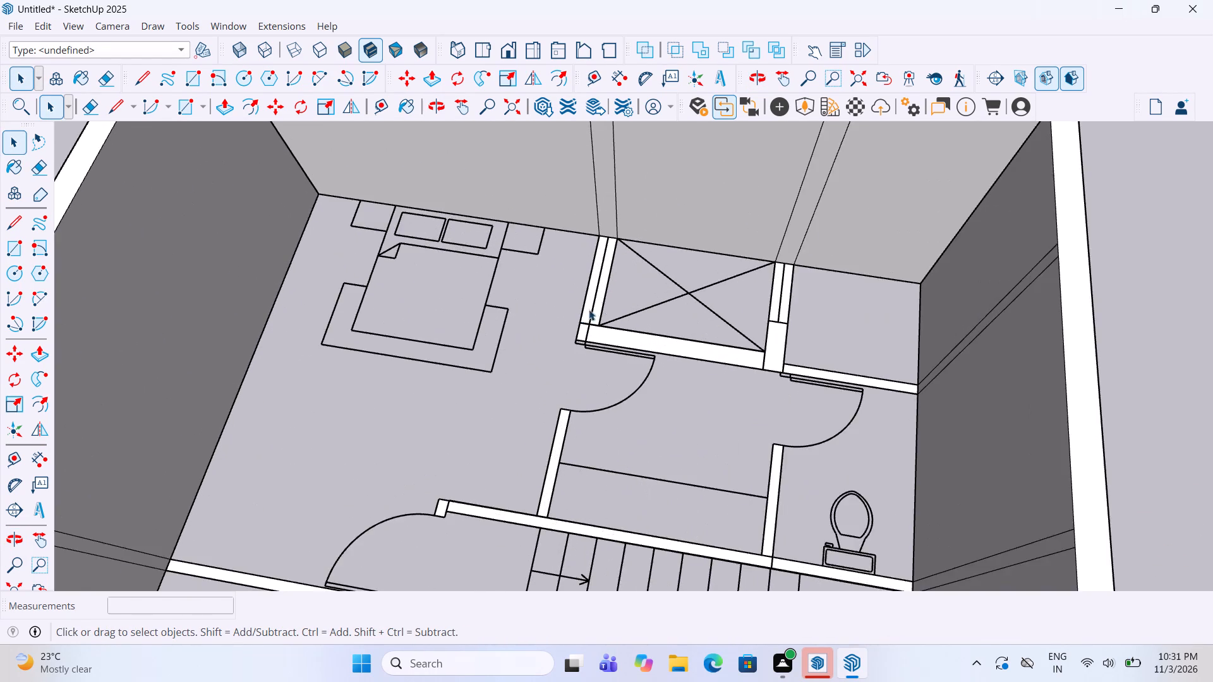
scroll(589, 309, "up", 4)
double_click(594, 296)
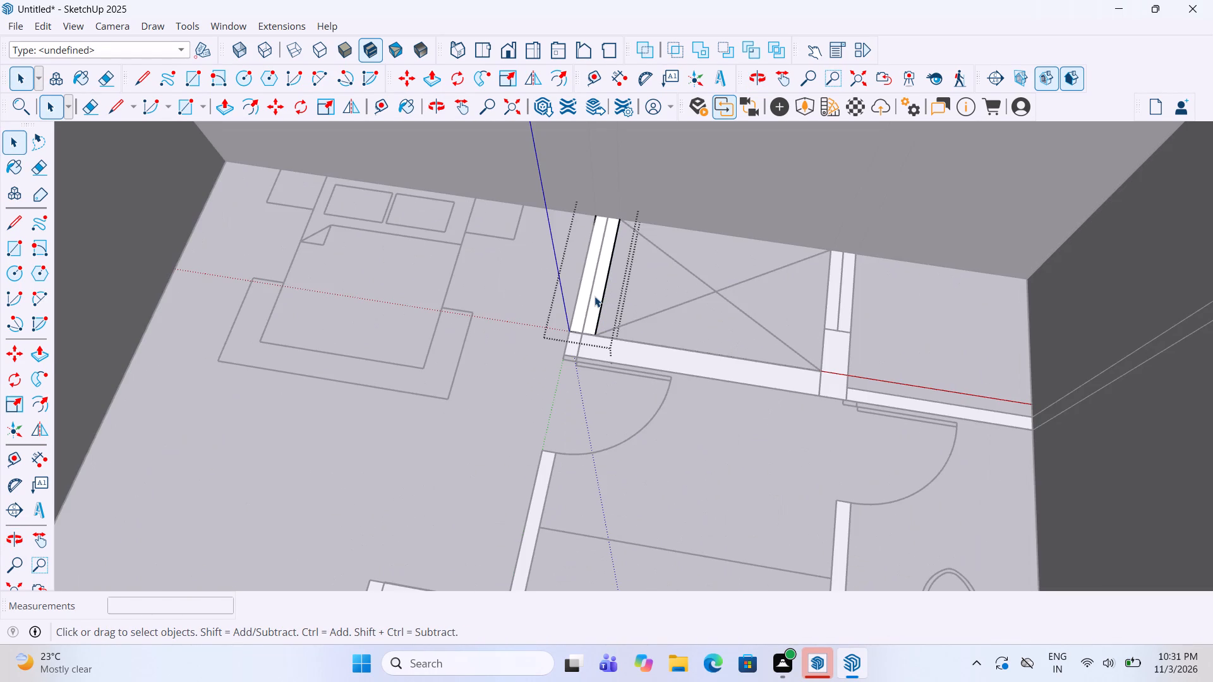
key("p")
double_click(594, 289)
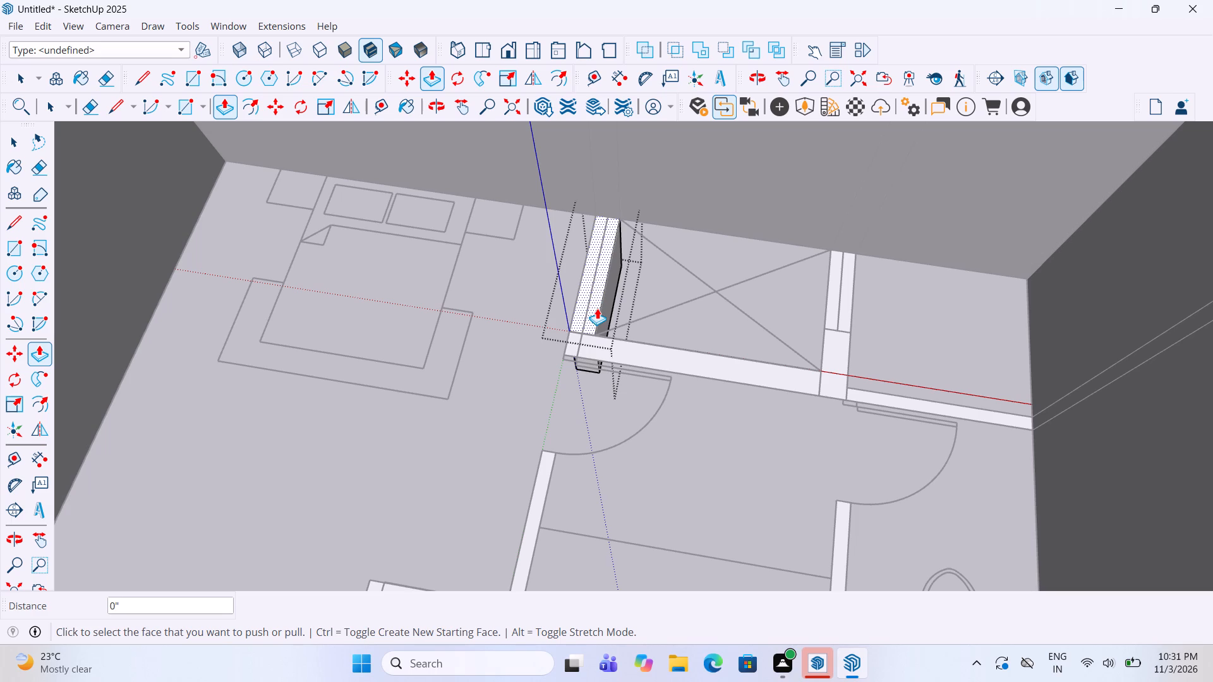
key("ctrl+z")
left_click(594, 297)
scroll(596, 266, "down", 9)
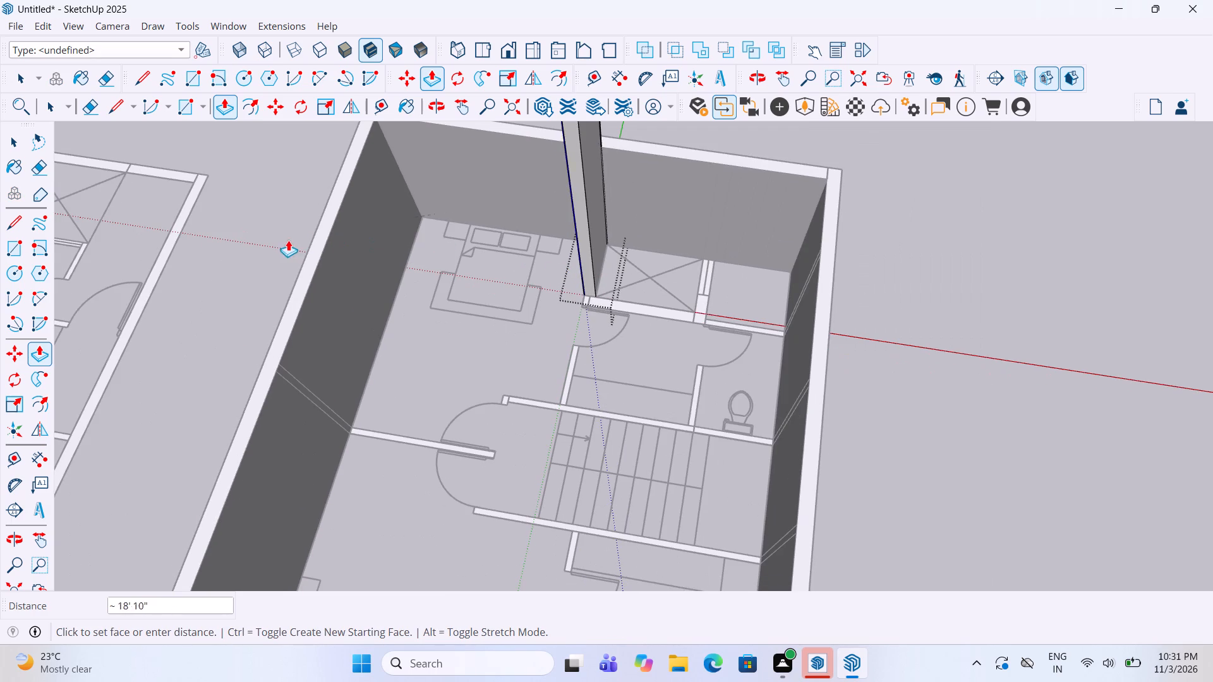
left_click(305, 266)
key("space")
left_click(426, 359)
Extrude the shaft's front wall beside the rear bedroom door up 10' inside its group, level with the outer side wall.
scroll(759, 282, "up", 4)
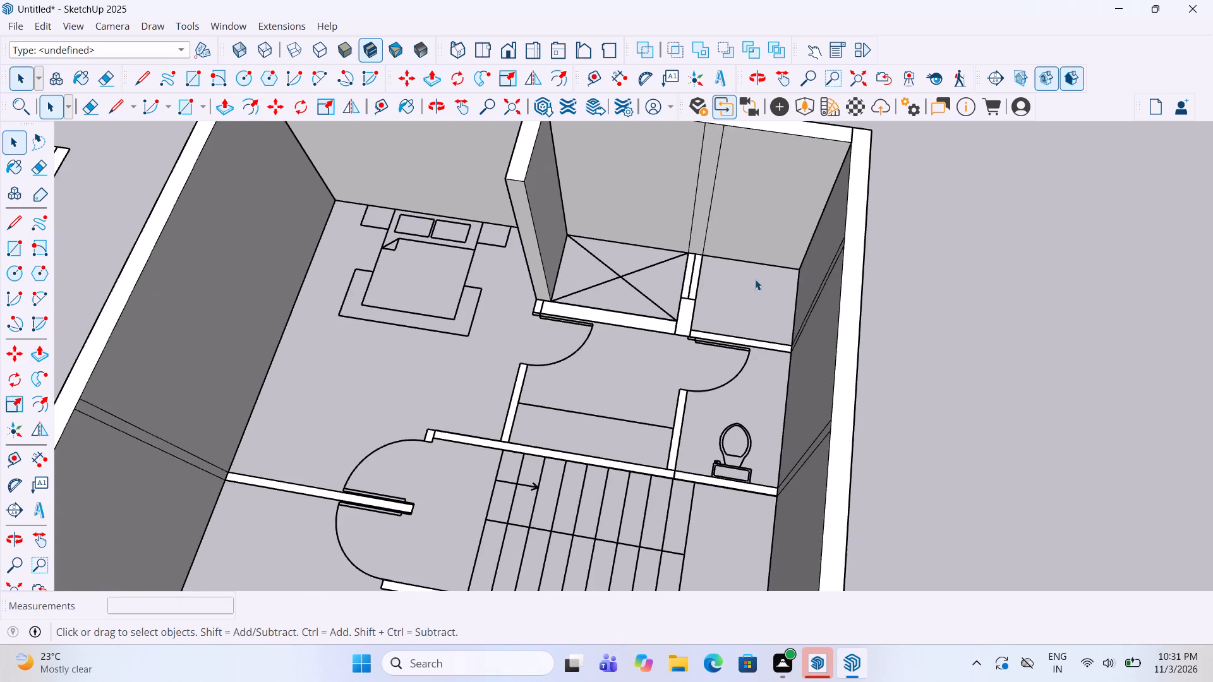
scroll(525, 318, "up", 10)
double_click(522, 306)
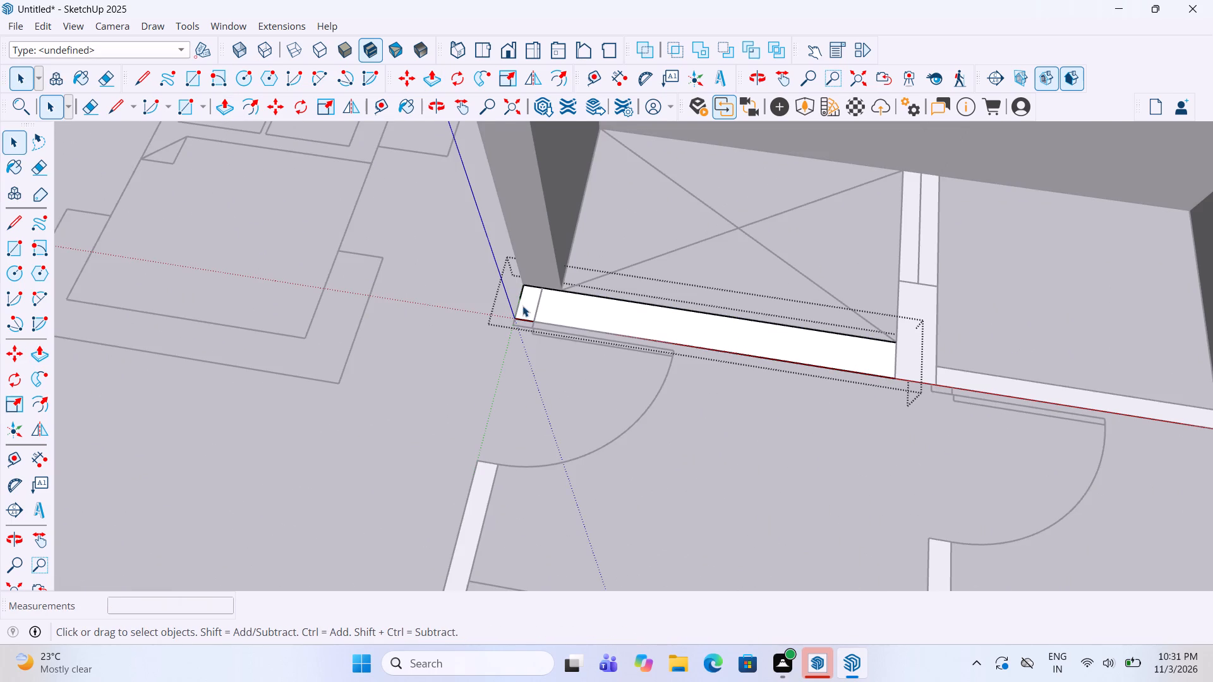
key("p")
left_click(528, 302)
scroll(528, 277, "down", 7)
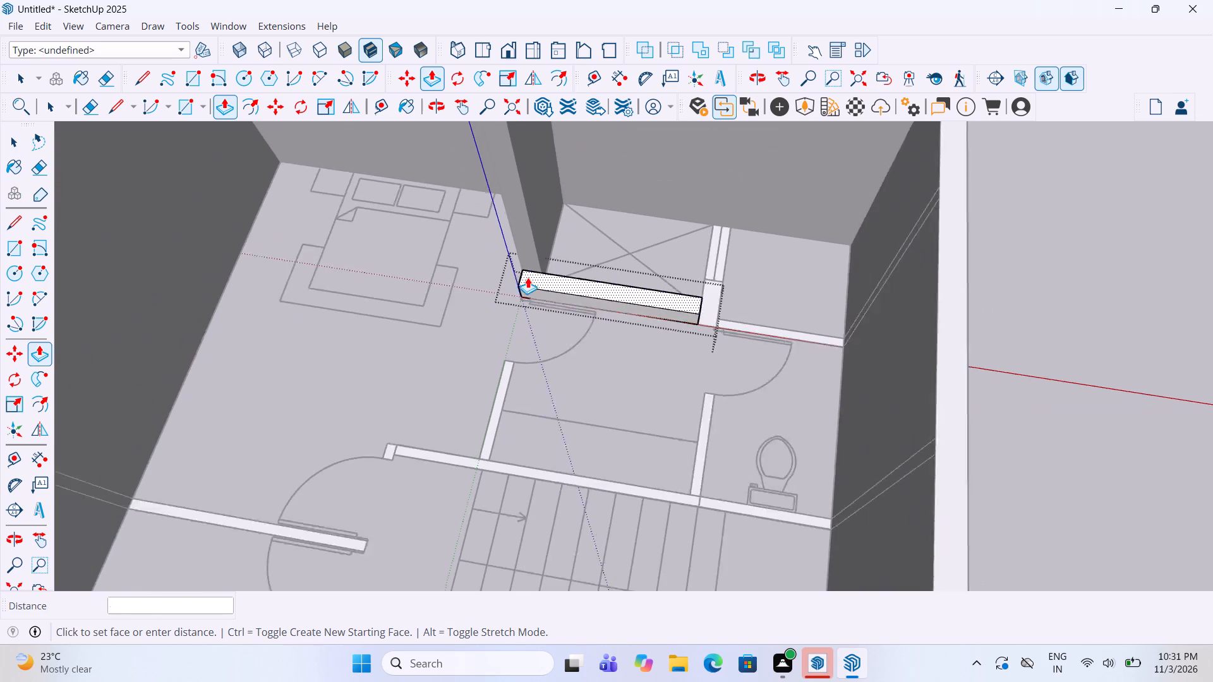
scroll(528, 277, "down", 6)
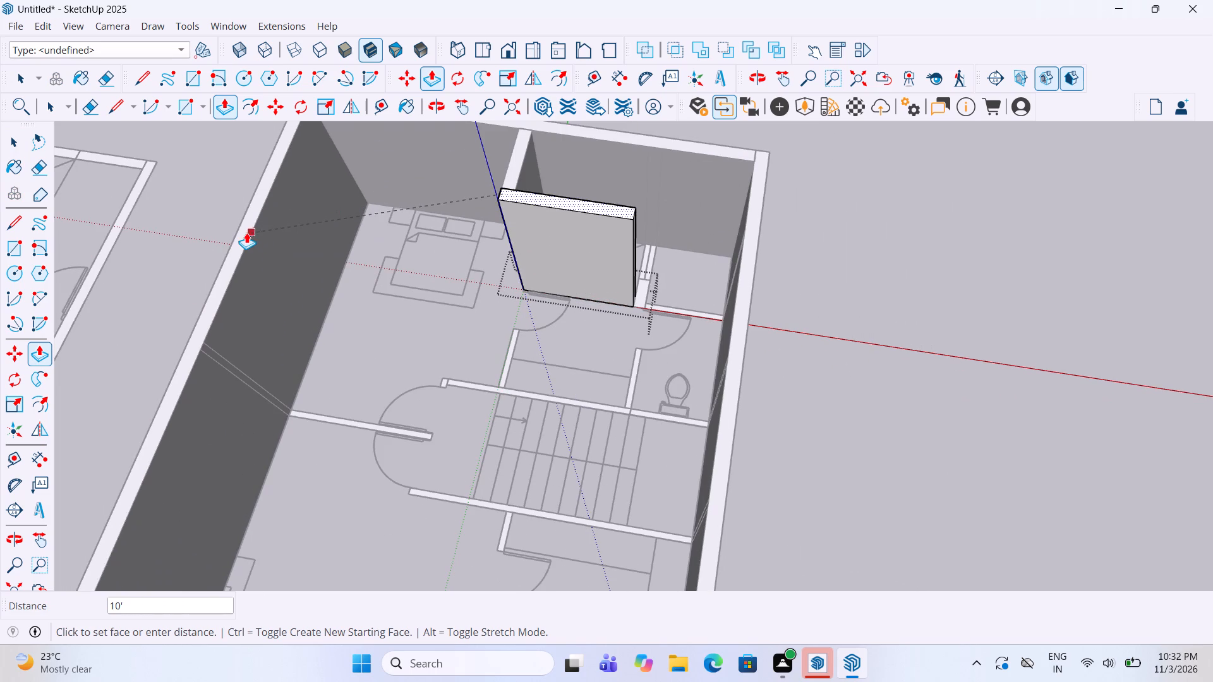
left_click(246, 232)
key("space")
double_click(411, 317)
Extrude the double-lined window strip on the shaft's bathroom side up to the outer side wall's height inside its group.
scroll(735, 267, "up", 5)
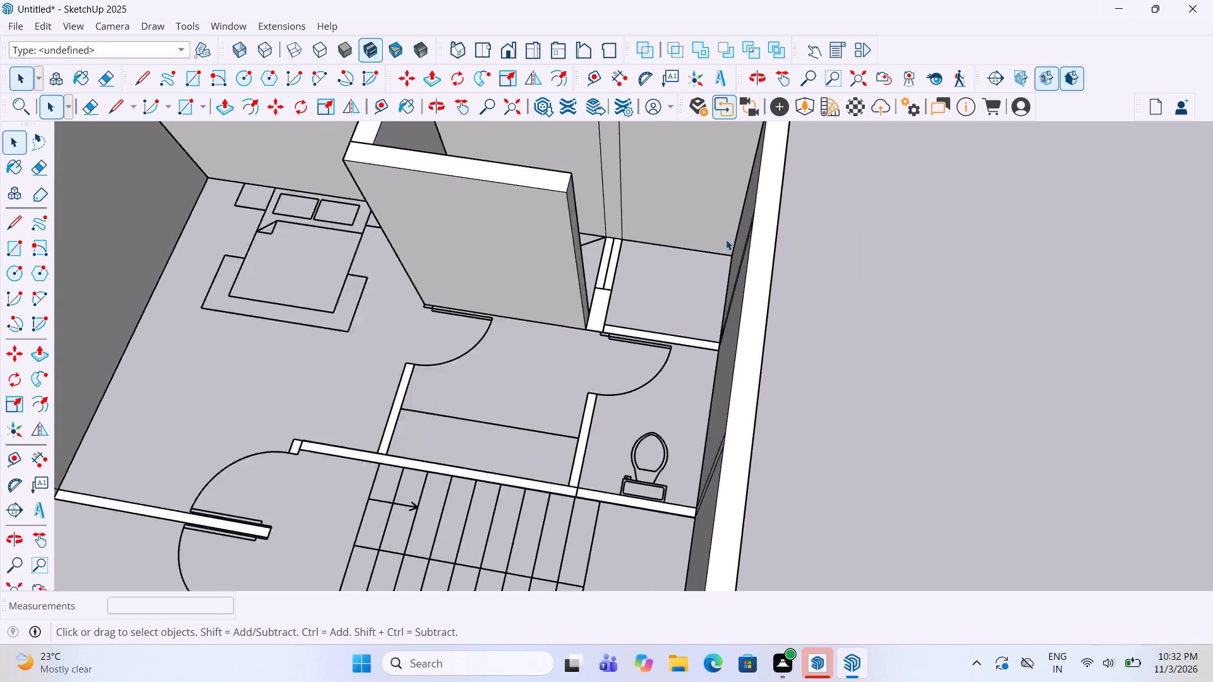
scroll(726, 239, "up", 2)
scroll(599, 255, "up", 4)
triple_click(568, 277)
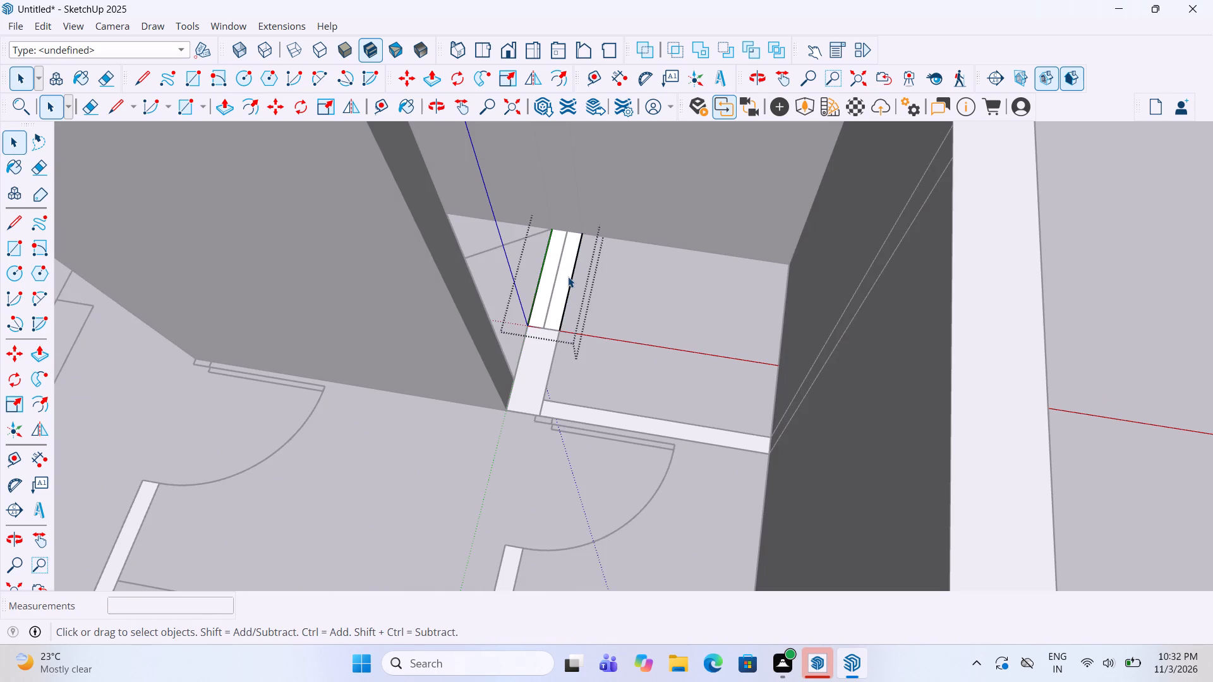
key("p")
left_click(562, 289)
scroll(565, 274, "down", 4)
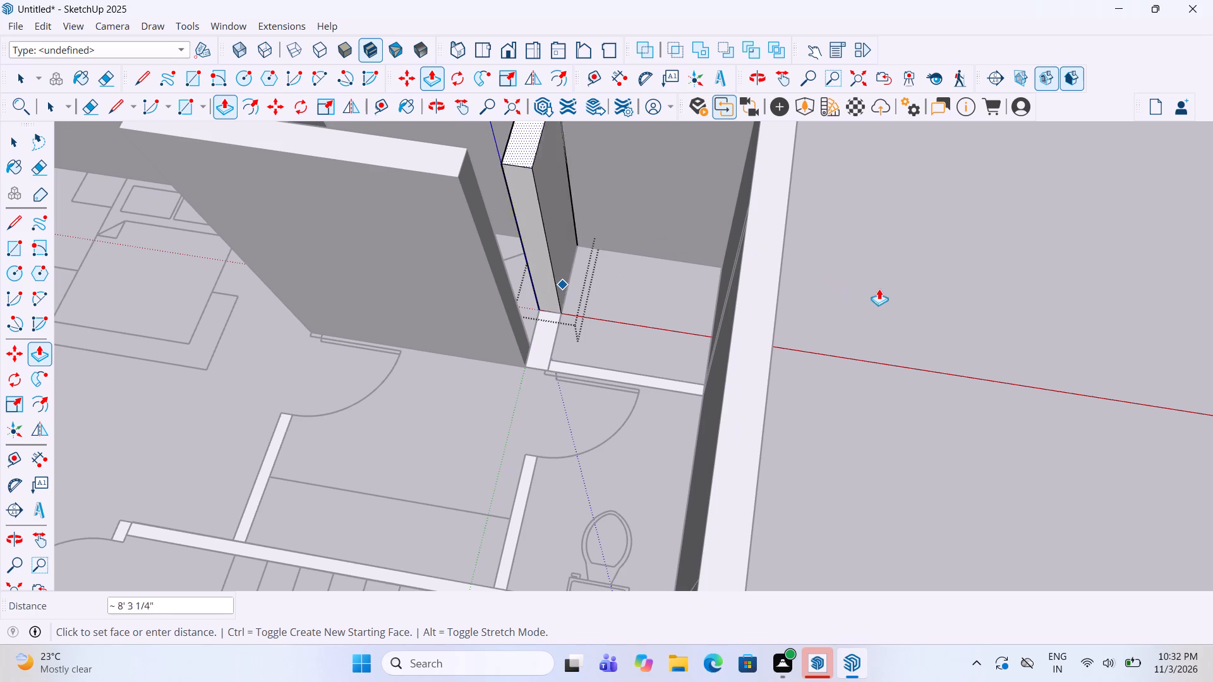
left_click(733, 308)
key("space")
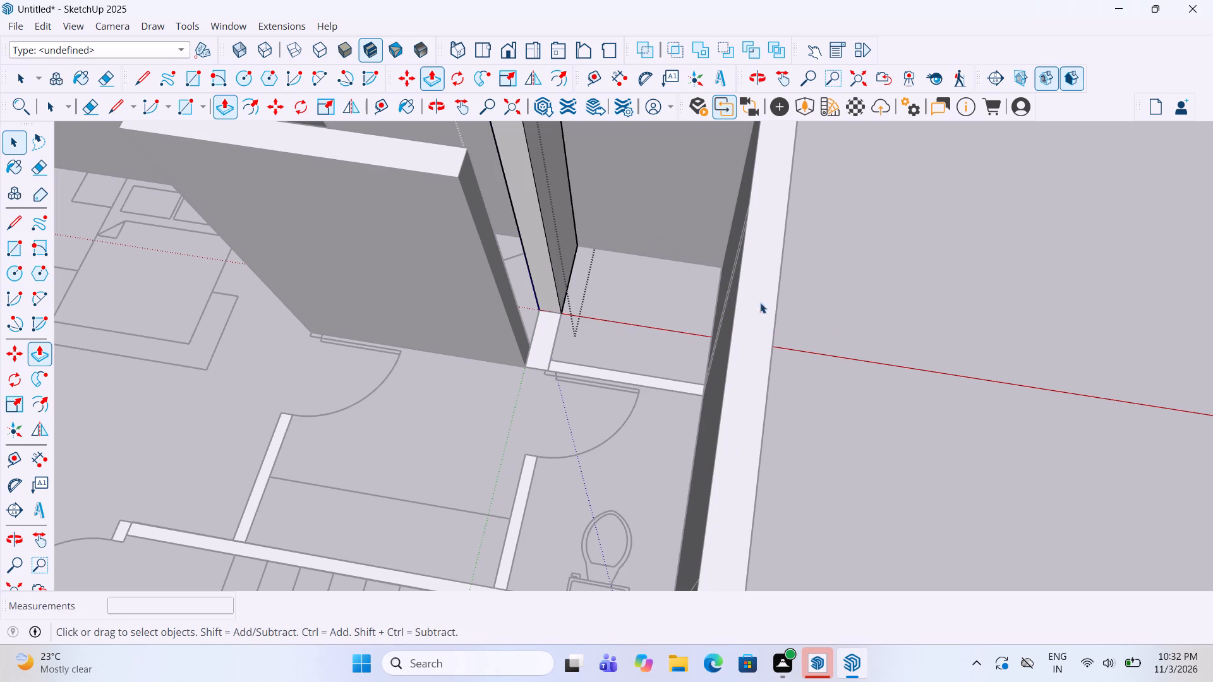
double_click(1002, 221)
Extrude the short wall piece between that window strip and the shaft's front corner up 10' to match the outer wall.
scroll(544, 316, "up", 3)
double_click(534, 349)
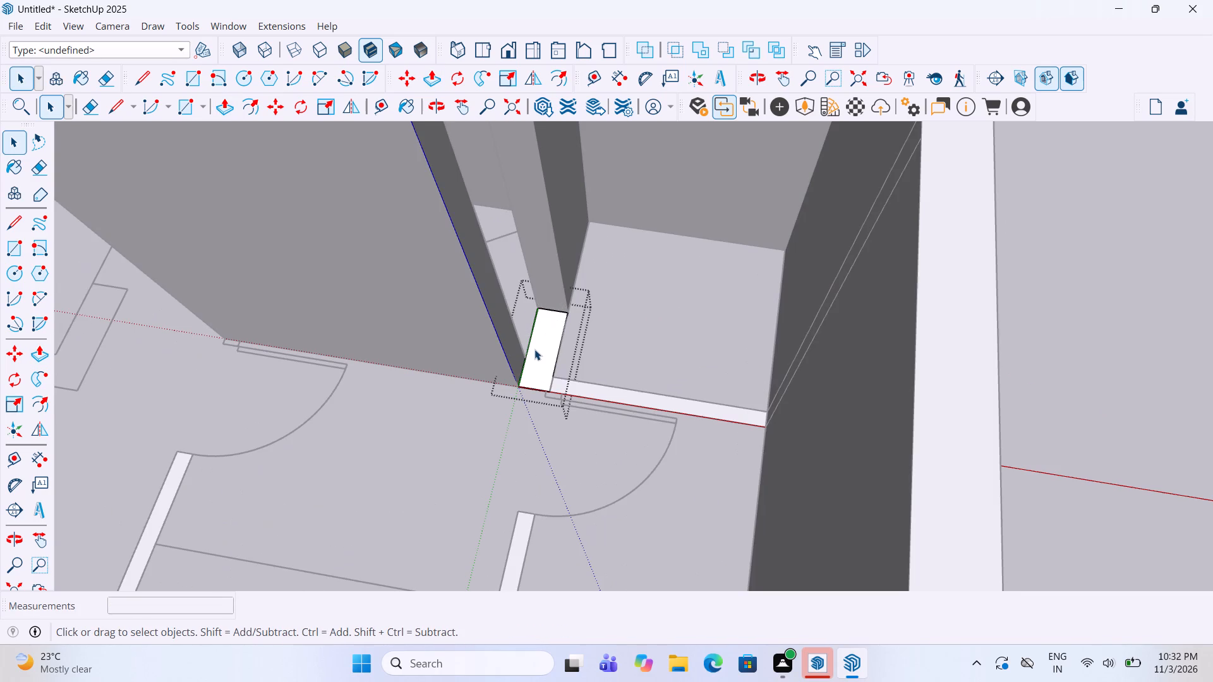
key("p")
left_click(538, 344)
scroll(550, 315, "down", 3)
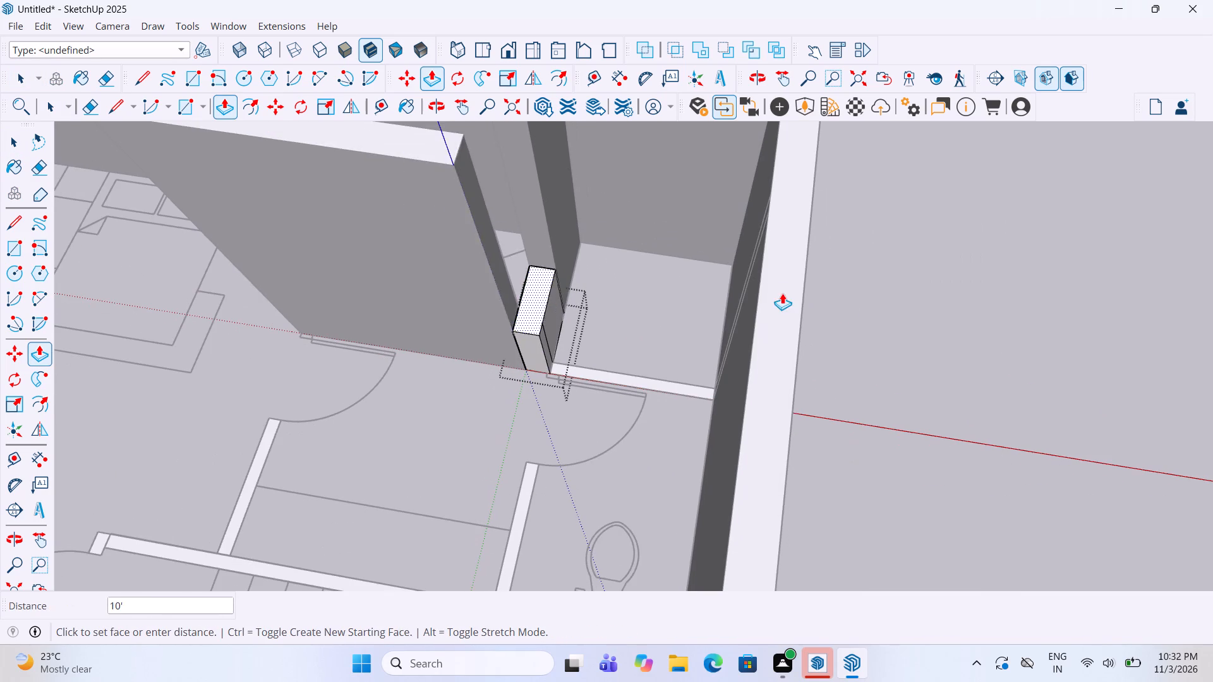
left_click(759, 323)
key("space")
left_click(927, 248)
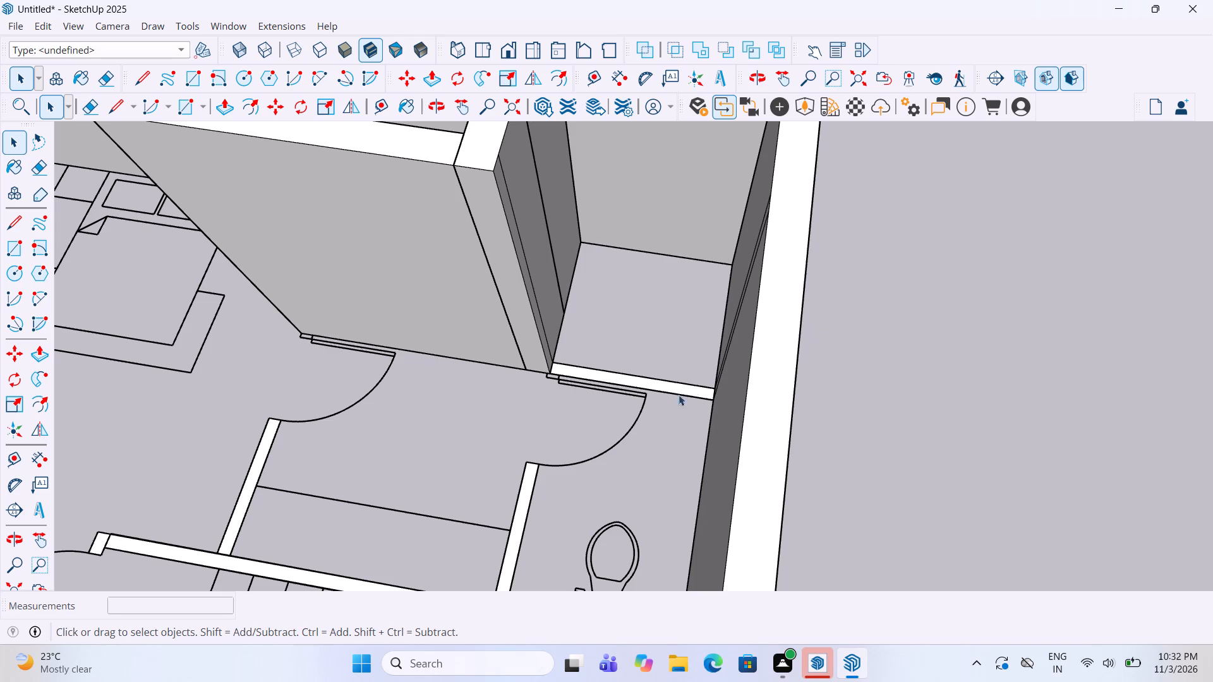
Group the thin wall face between the shaft corner and the outer side wall, behind the rear toilet door.
triple_click(664, 385)
left_click(664, 385)
right_click(663, 384)
left_click(720, 536)
Extrude the newly grouped thin bathroom wall up to the top of the outer side wall with Push/Pull.
double_click(681, 390)
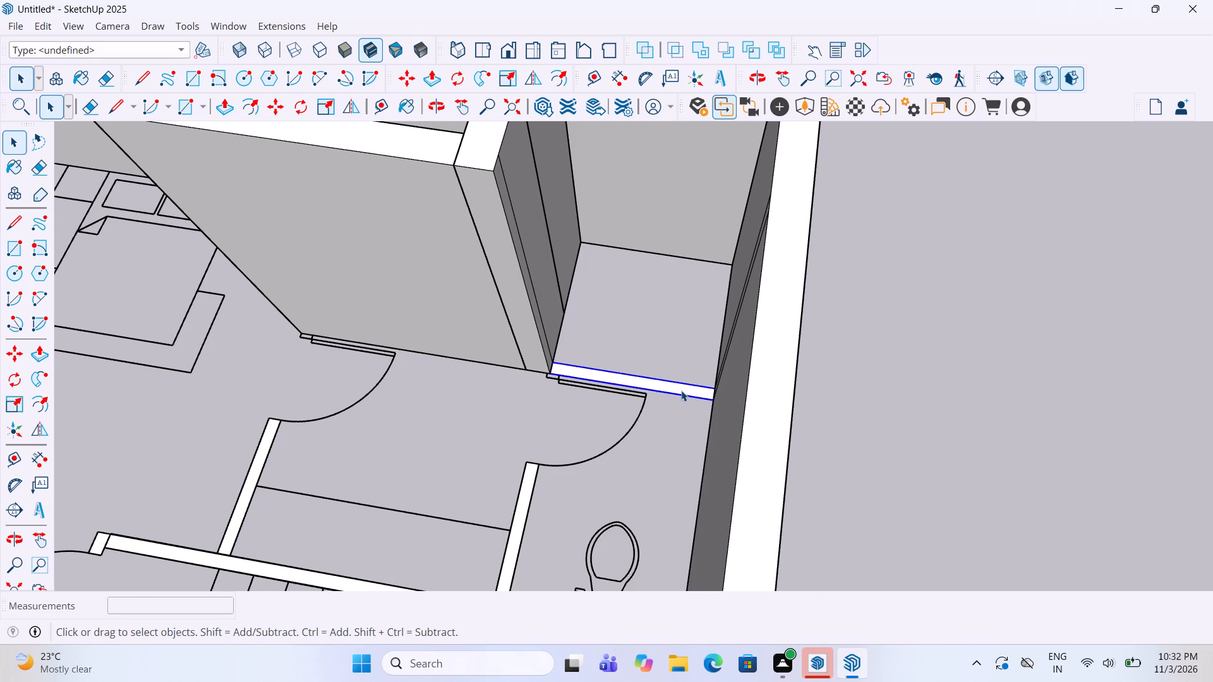
key("p")
left_click(666, 381)
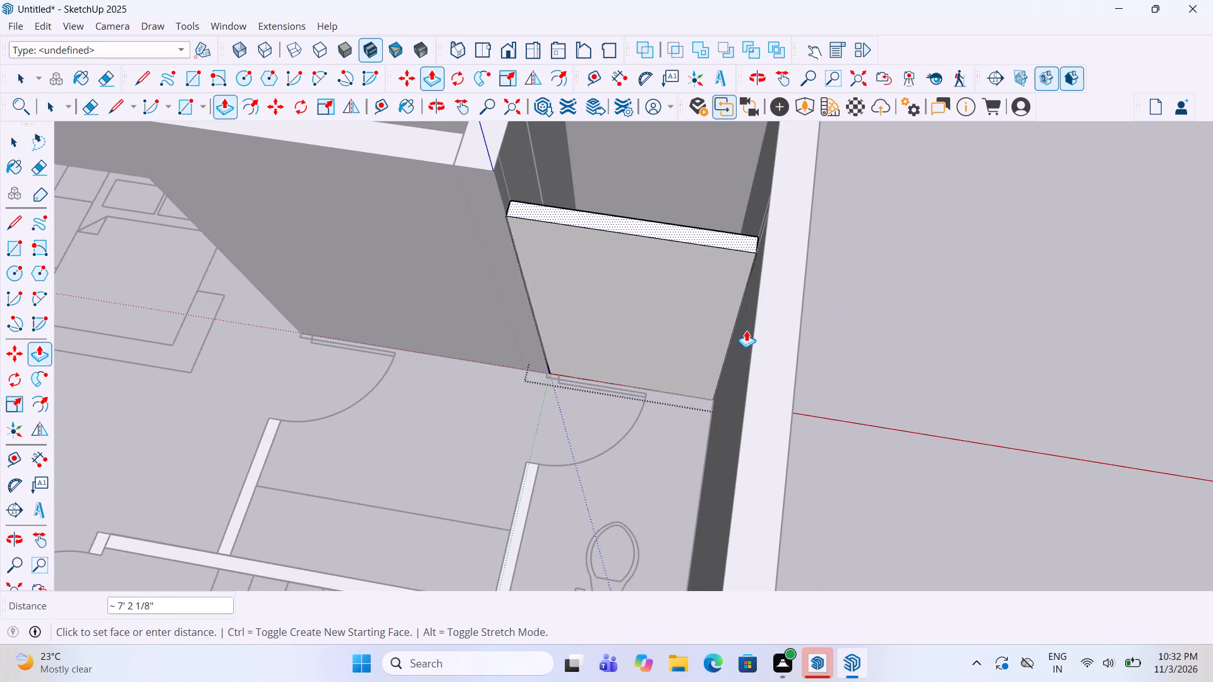
left_click(761, 354)
key("space")
left_click(994, 186)
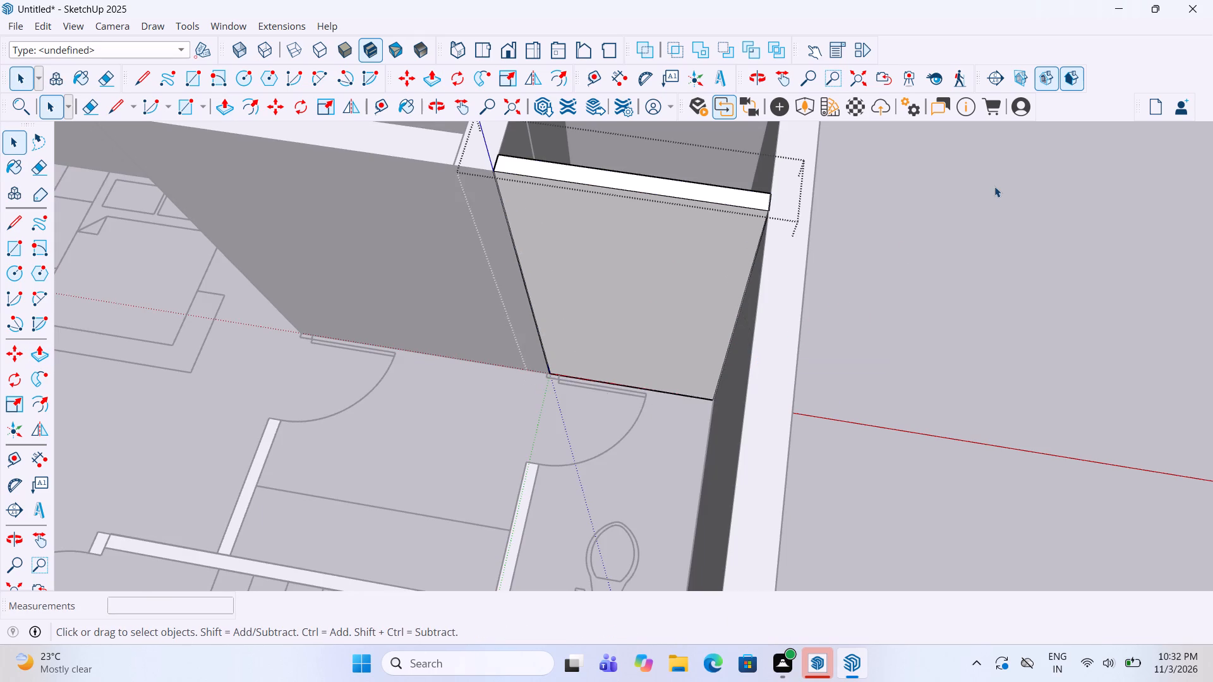
Extrude the wall between the rear toilet and the dressing area inside its group, repeating the previous Push/Pull height.
scroll(954, 165, "down", 4)
scroll(375, 476, "up", 2)
left_click(637, 474)
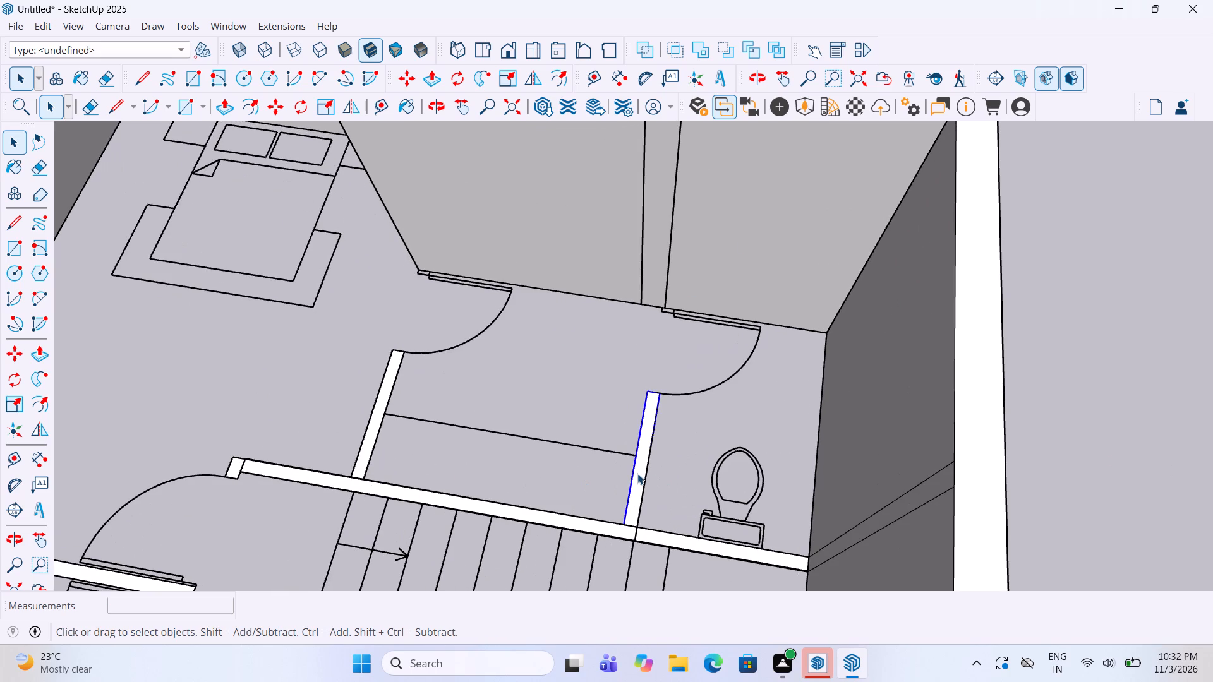
double_click(637, 474)
key("p")
double_click(637, 462)
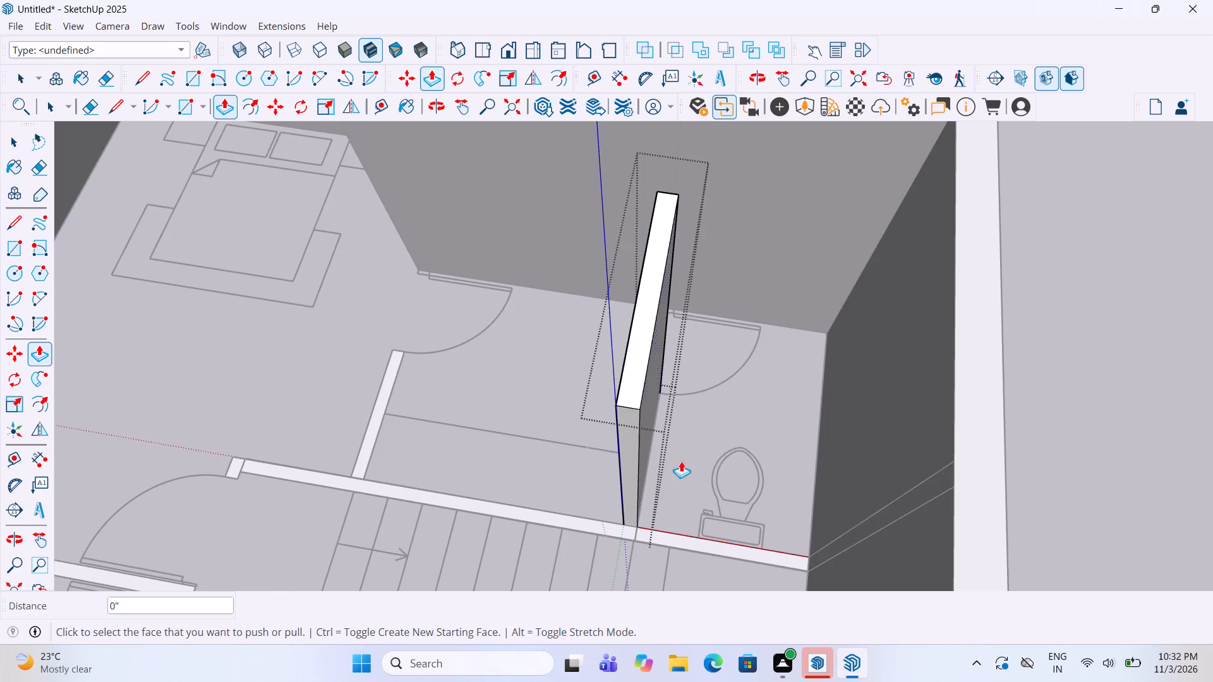
key("space")
left_click(742, 449)
Extrude the short wall stub between the bedroom and the dressing area inside its group, repeating the previous Push/Pull height.
scroll(742, 449, "down", 4)
middle_click_drag(529, 395, 797, 227)
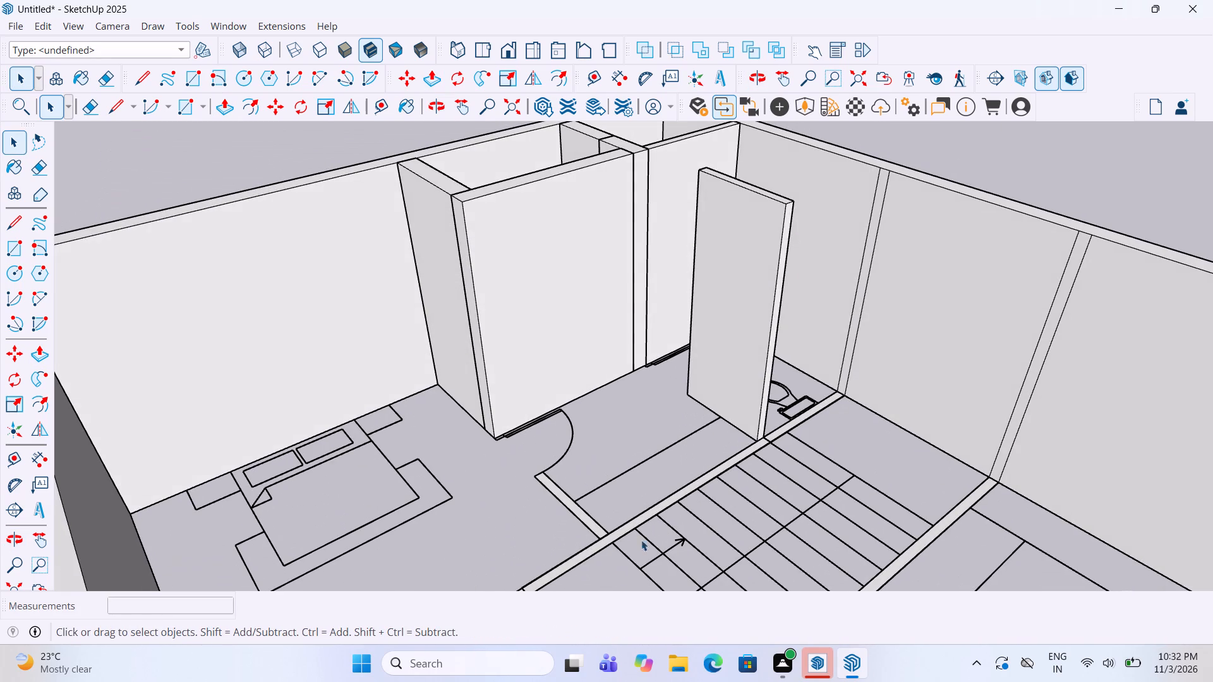
double_click(589, 520)
key("p")
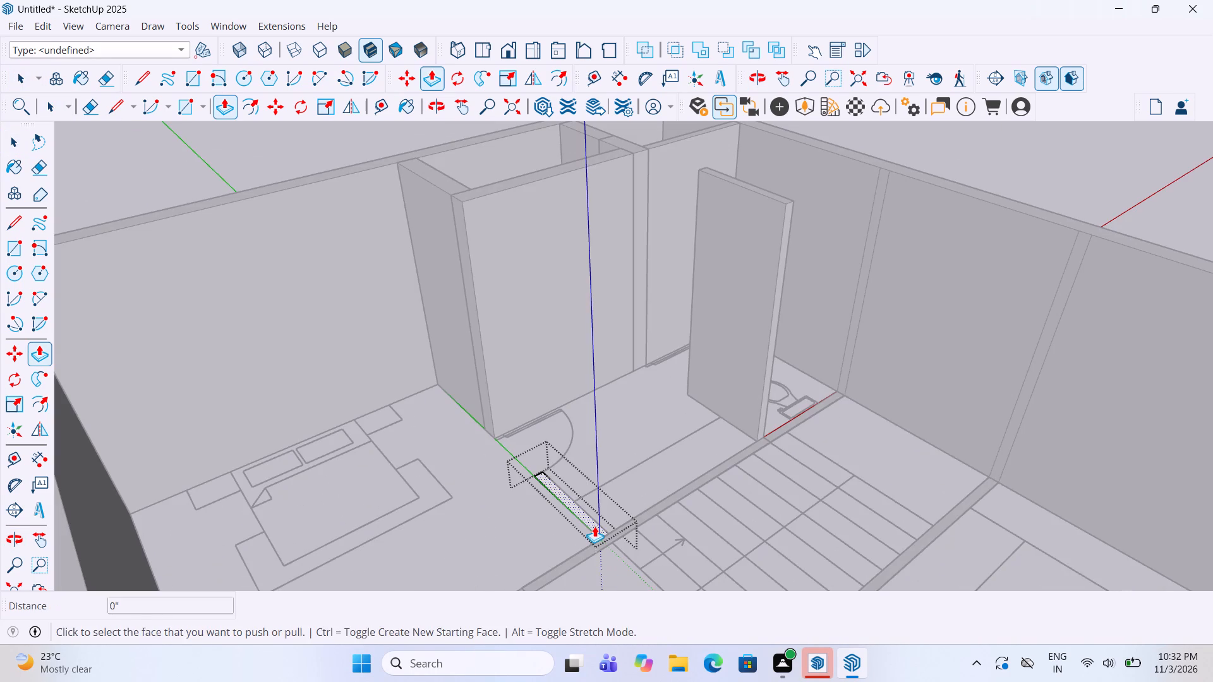
double_click(594, 526)
key("space")
left_click(479, 520)
Extrude the long wall separating the dressing area and toilet from the staircase inside its group, repeating the previous Push/Pull height.
scroll(615, 309, "down", 4)
scroll(650, 412, "up", 4)
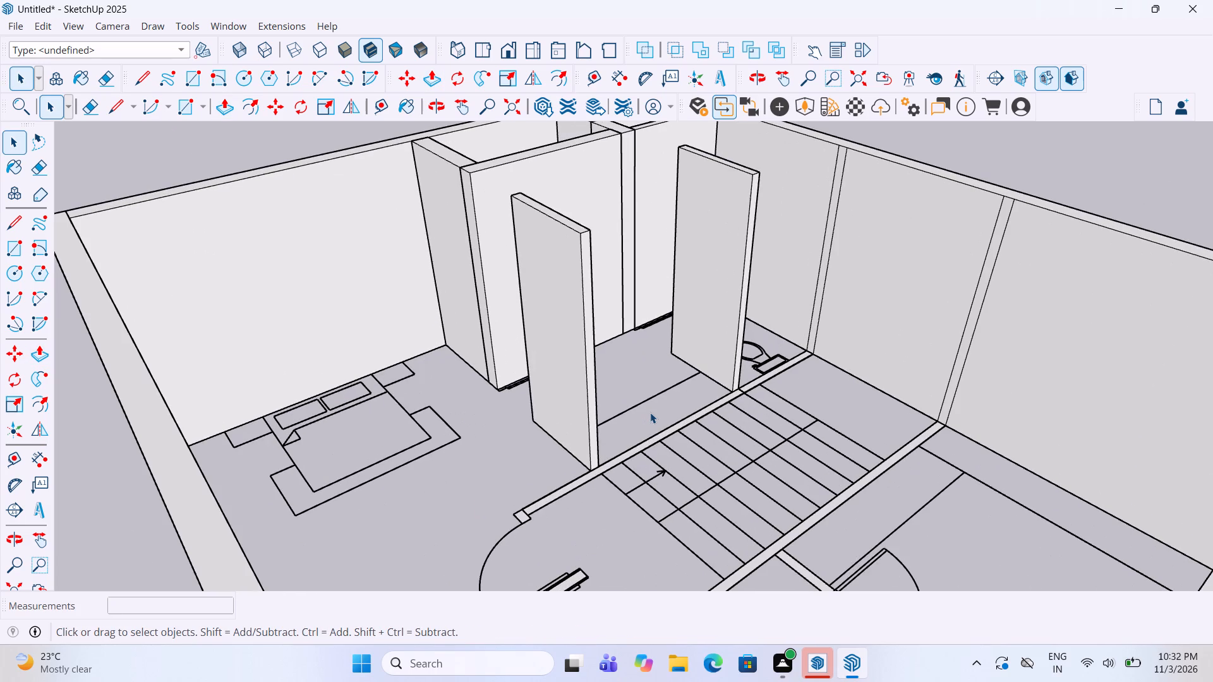
double_click(646, 441)
key("p")
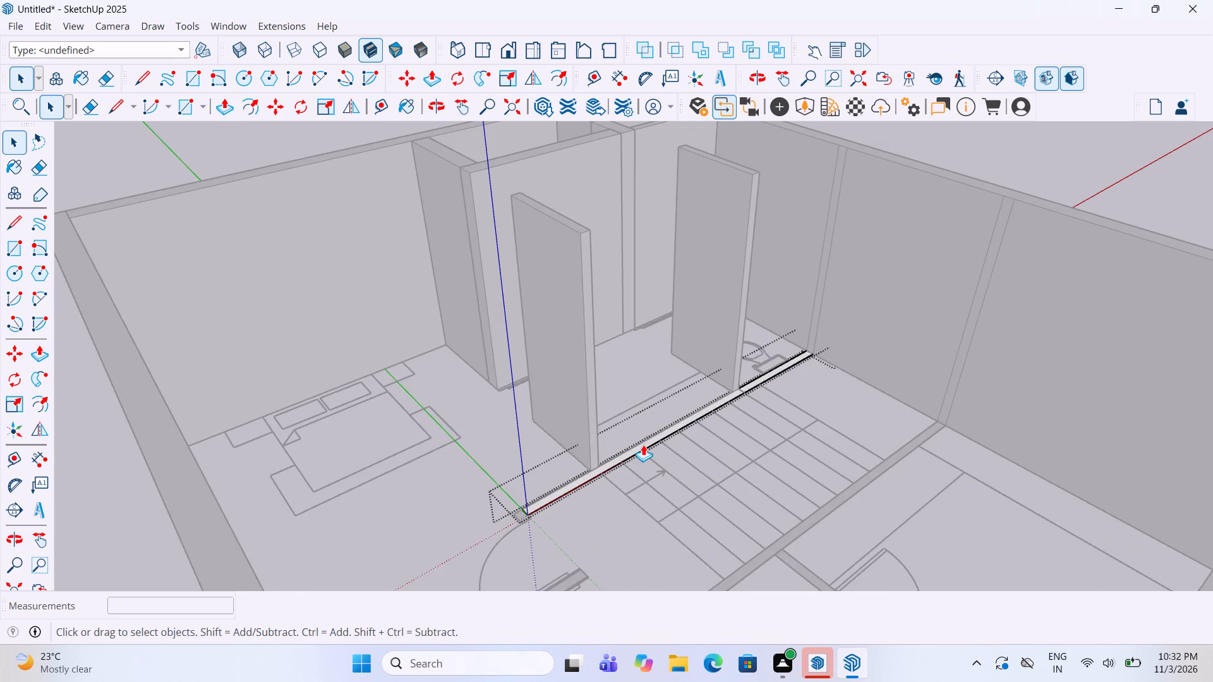
double_click(643, 445)
key("space")
left_click(622, 520)
Extrude the small wall piece at the bedroom door end of that staircase wall, repeating the previous Push/Pull height.
scroll(660, 321, "down", 2)
middle_click_drag(660, 320, 625, 369)
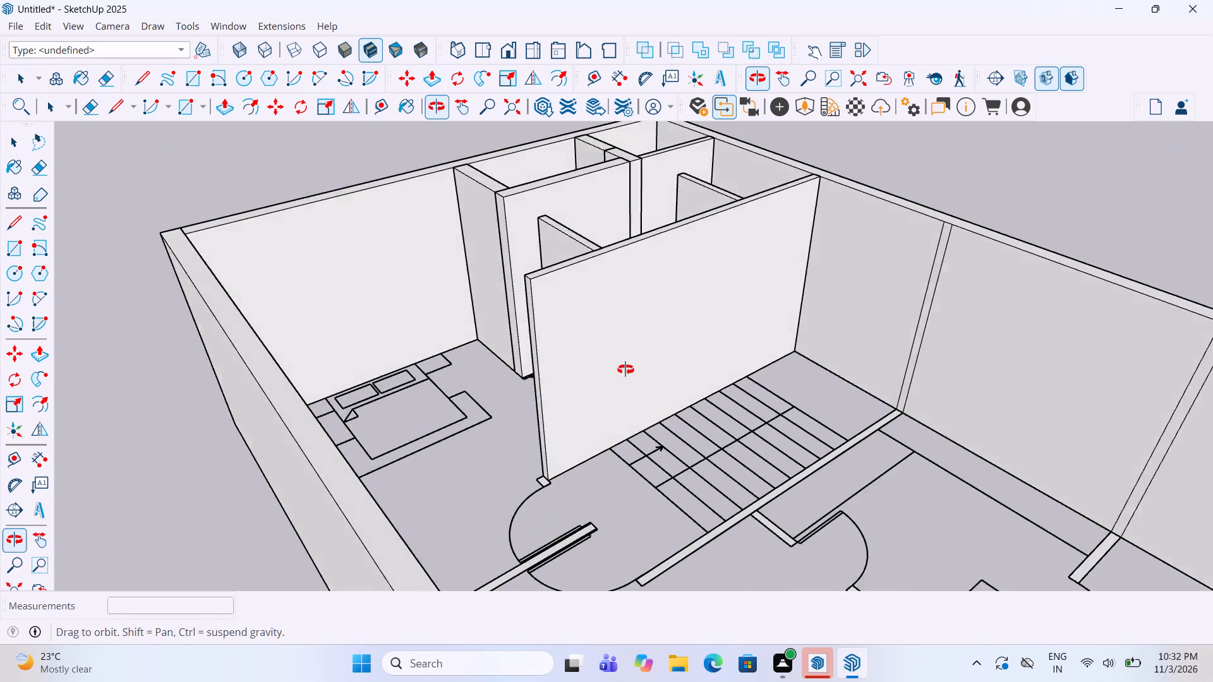
middle_click_drag(625, 369, 603, 408)
scroll(409, 530, "up", 3)
scroll(582, 501, "up", 4)
double_click(546, 450)
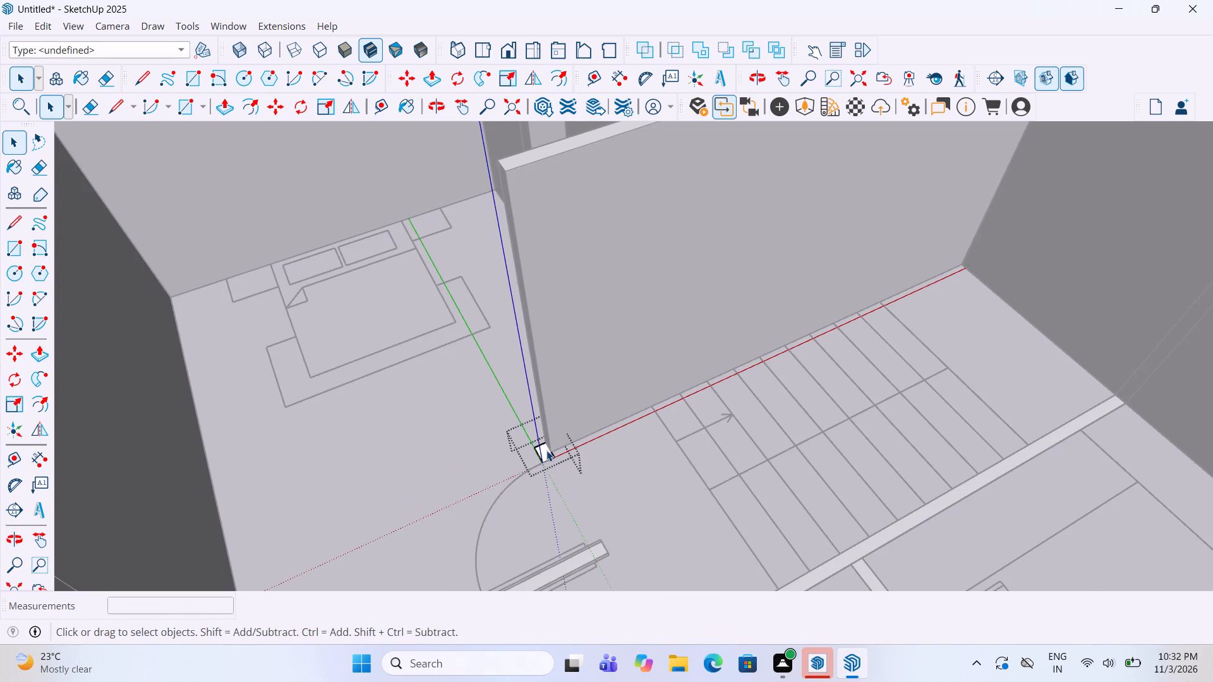
key("p")
double_click(545, 448)
key("space")
left_click(622, 505)
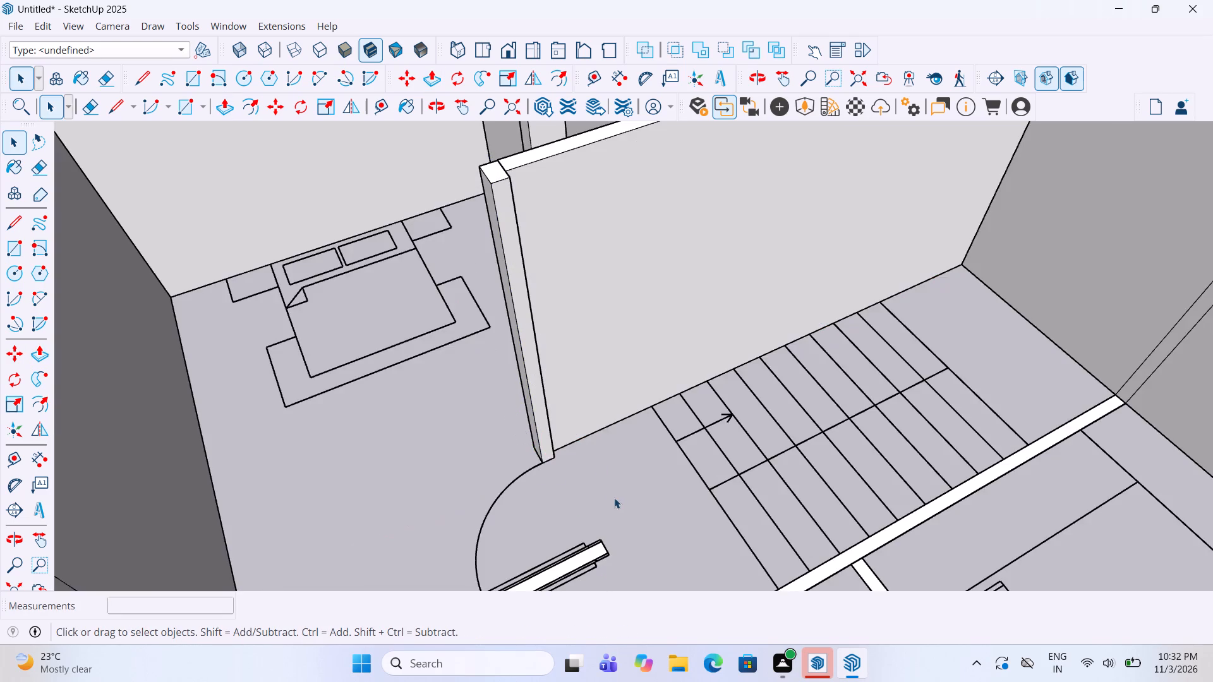
Group the long wall face on the opposite side of the staircase, and check the adjoining wall pieces by the second bedroom's door.
scroll(596, 464, "down", 3)
middle_click_drag(399, 330, 542, 340)
scroll(325, 335, "down", 4)
middle_click_drag(407, 342, 776, 320)
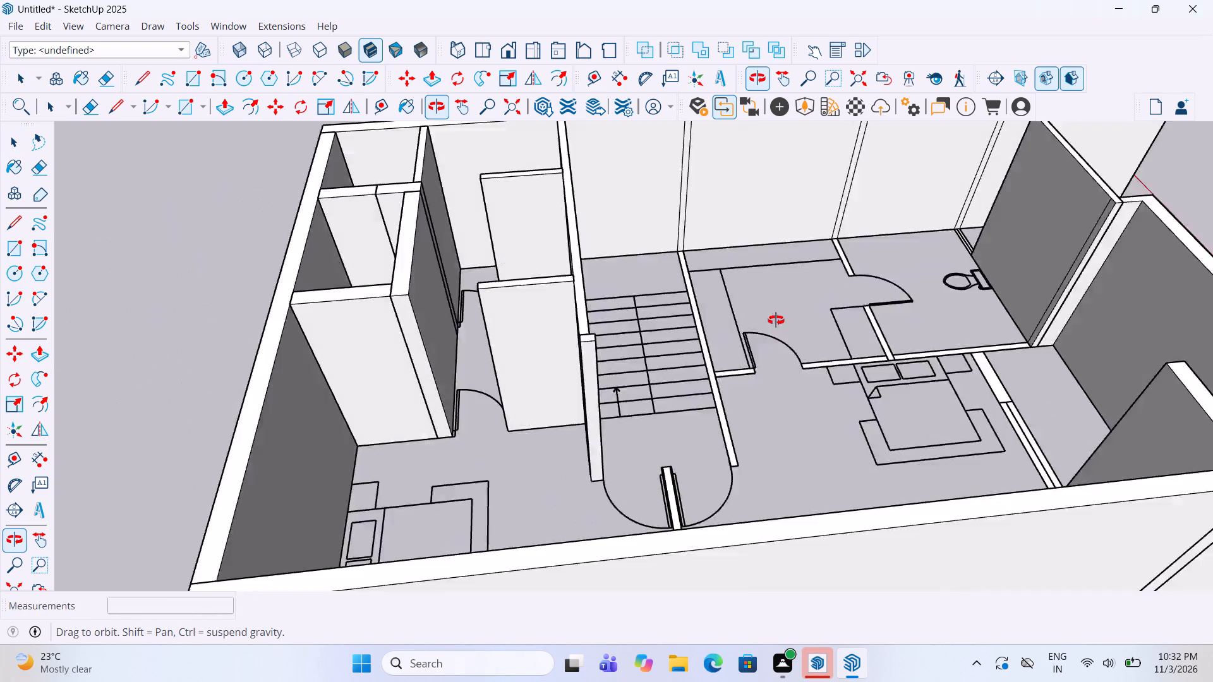
middle_click_drag(776, 320, 584, 375)
scroll(833, 285, "up", 2)
double_click(692, 347)
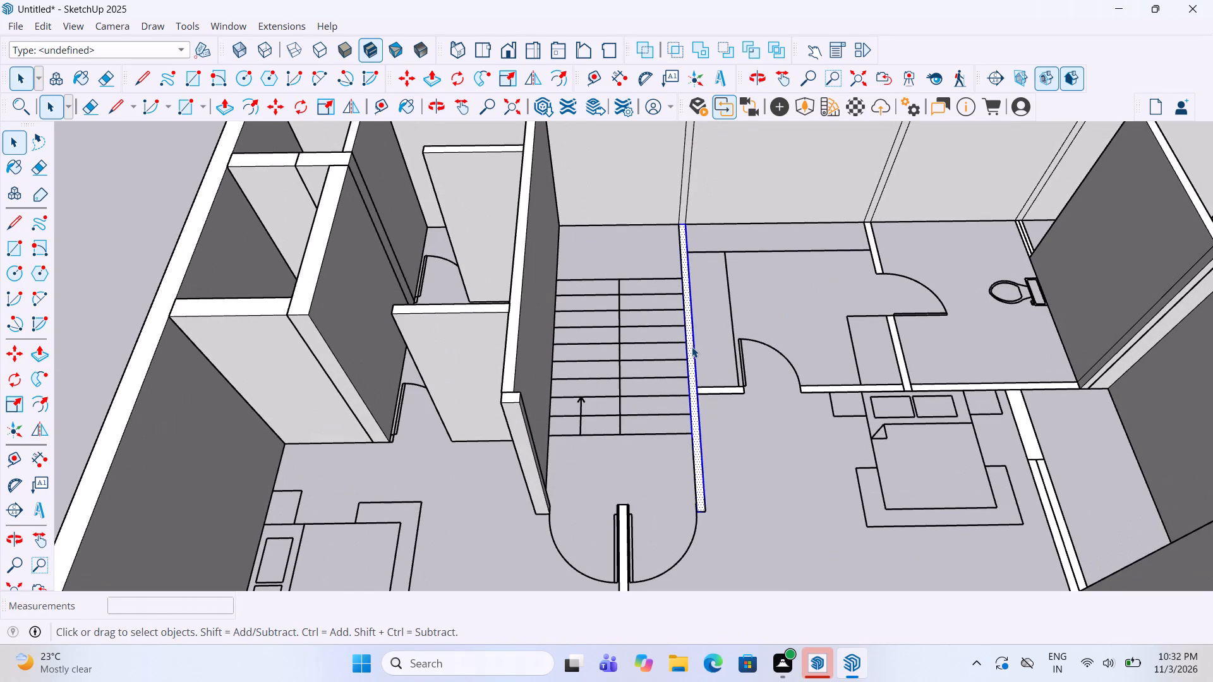
right_click(692, 347)
left_click(754, 503)
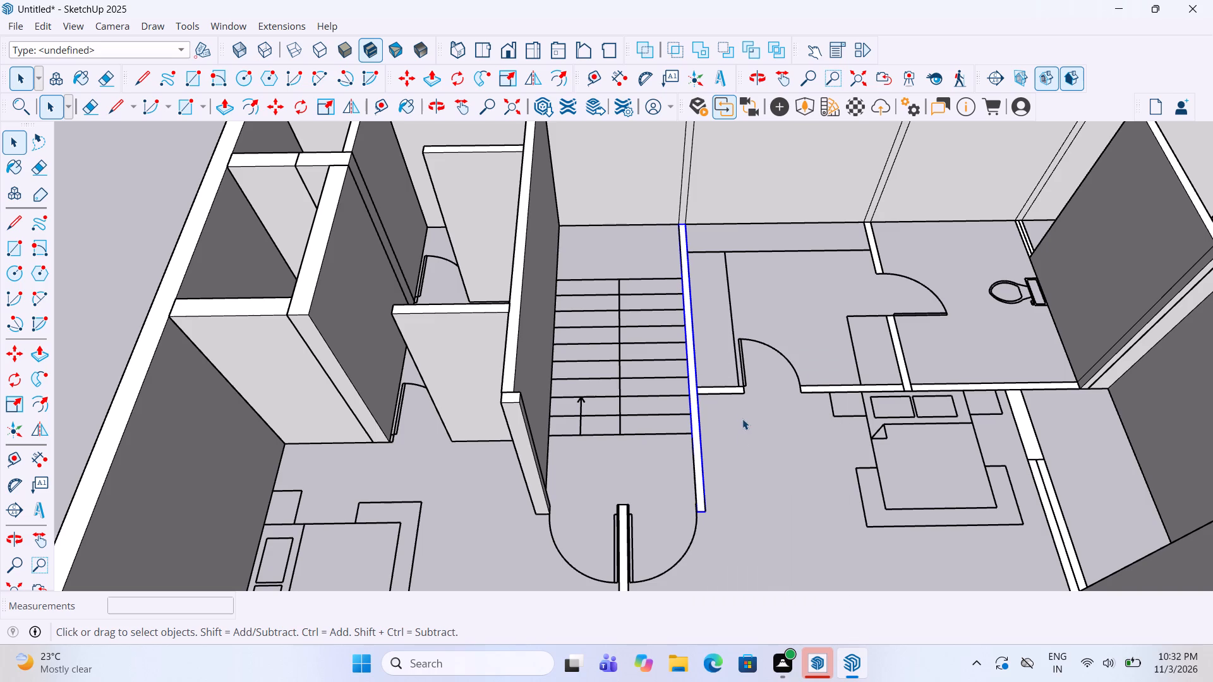
left_click(728, 389)
left_click(854, 390)
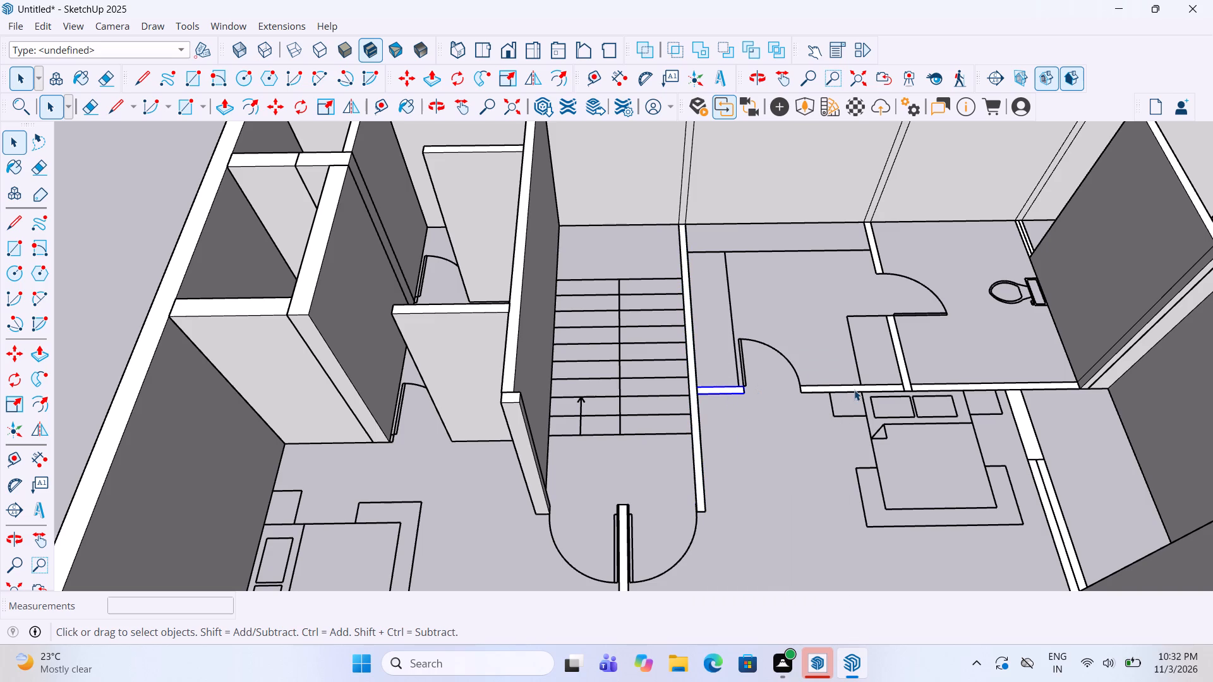
Draw a rectangle about 1' by 3' 3" over the first tread of the flight with the direction arrow, and group it.
scroll(548, 409, "up", 4)
middle_click_drag(547, 412, 524, 404)
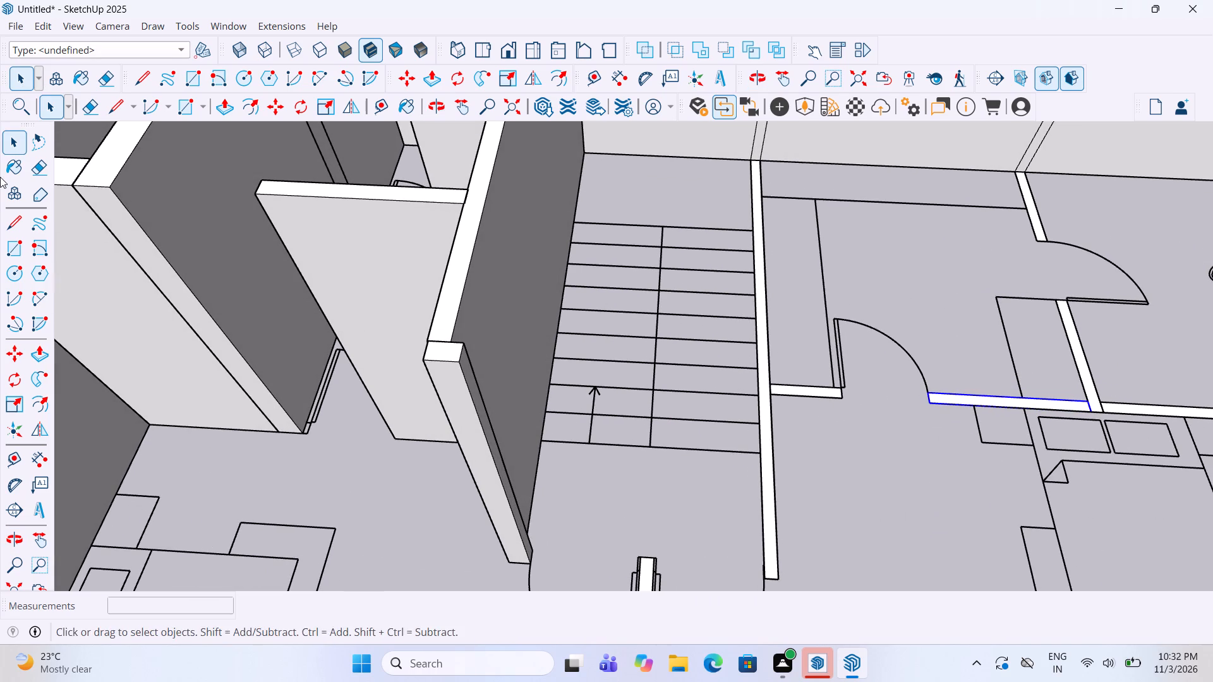
left_click(7, 243)
scroll(825, 486, "up", 6)
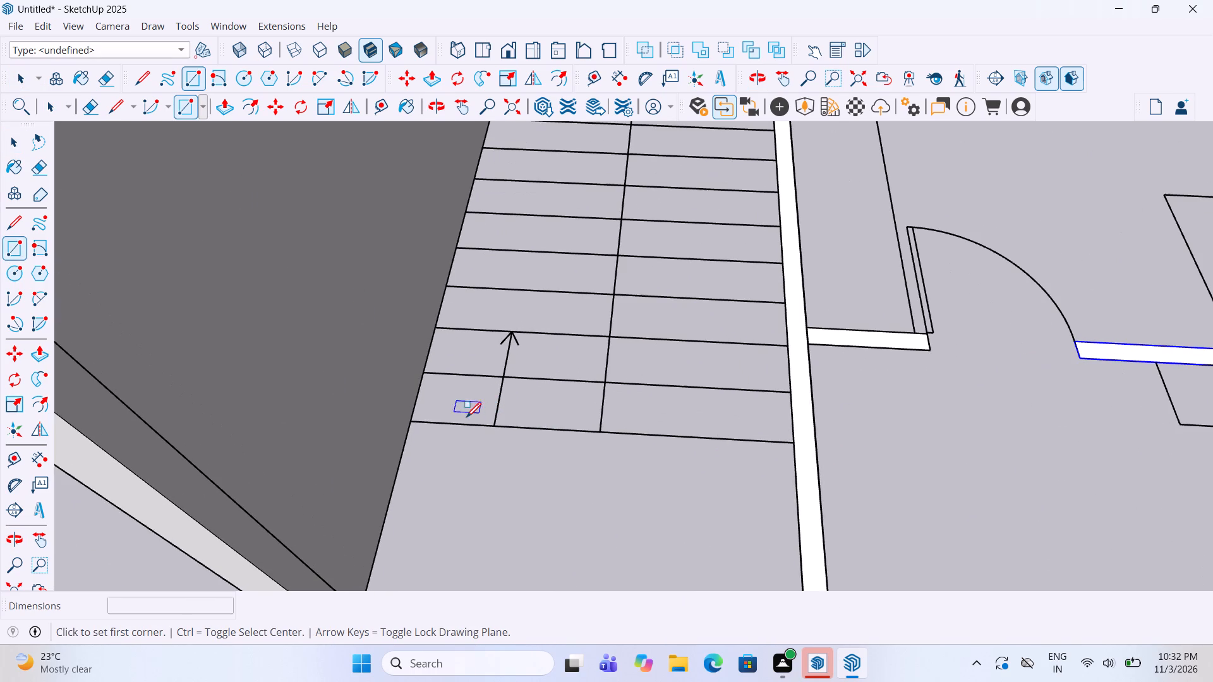
left_click(415, 422)
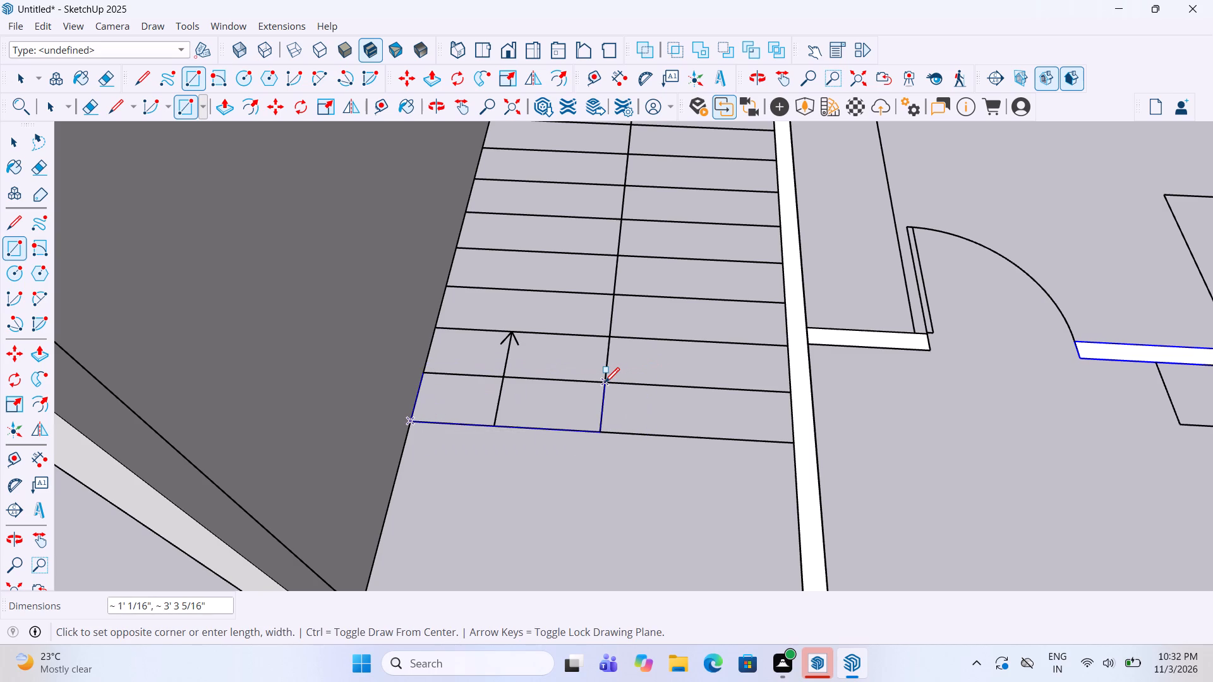
left_click(605, 384)
key("space")
left_click(549, 401)
right_click(551, 402)
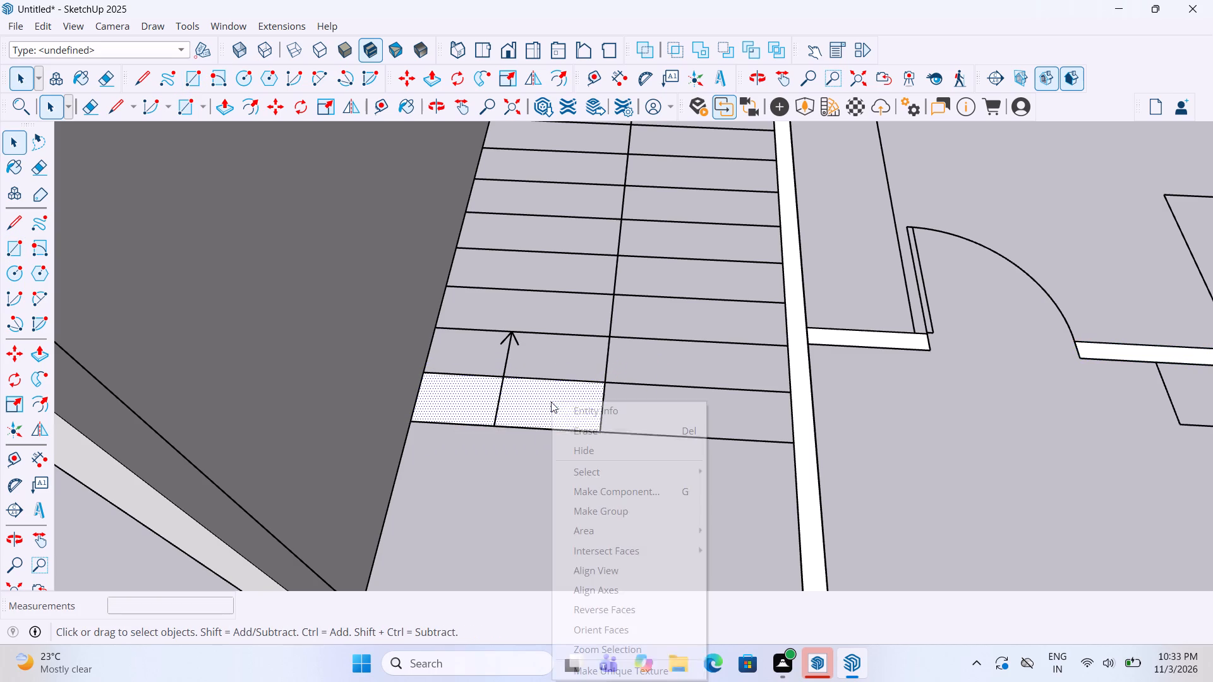
left_click(670, 517)
Extrude the first tread's face up 6" inside its group.
double_click(546, 395)
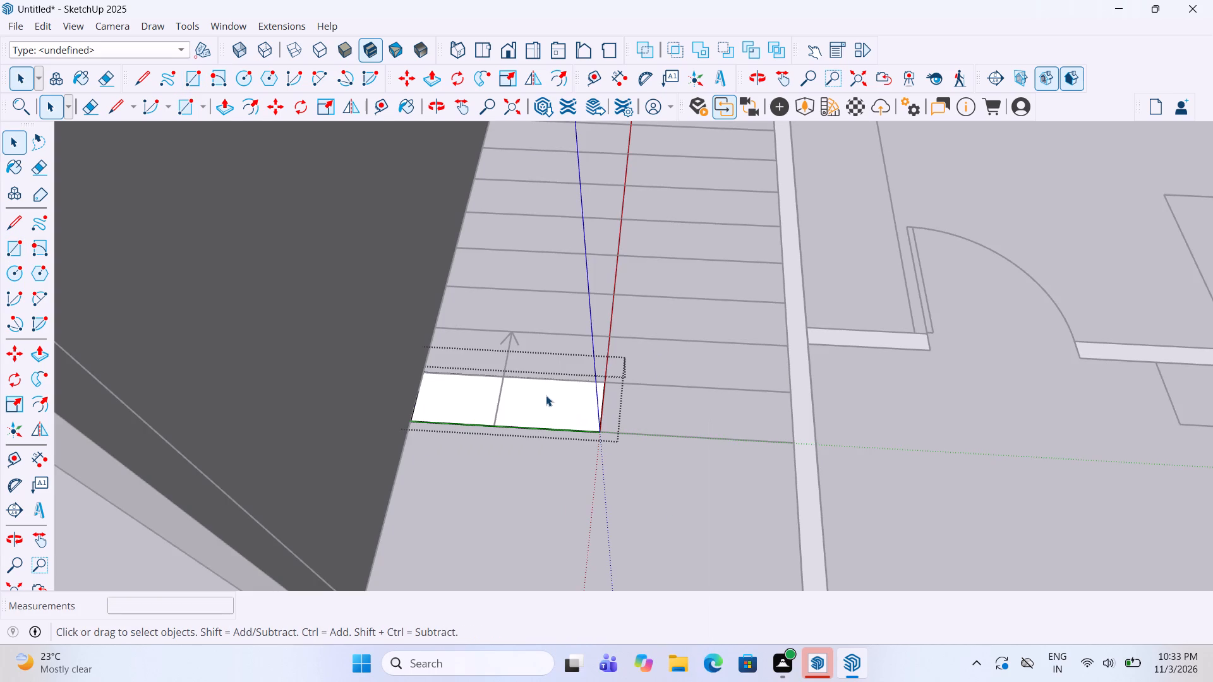
key("p")
left_click(560, 419)
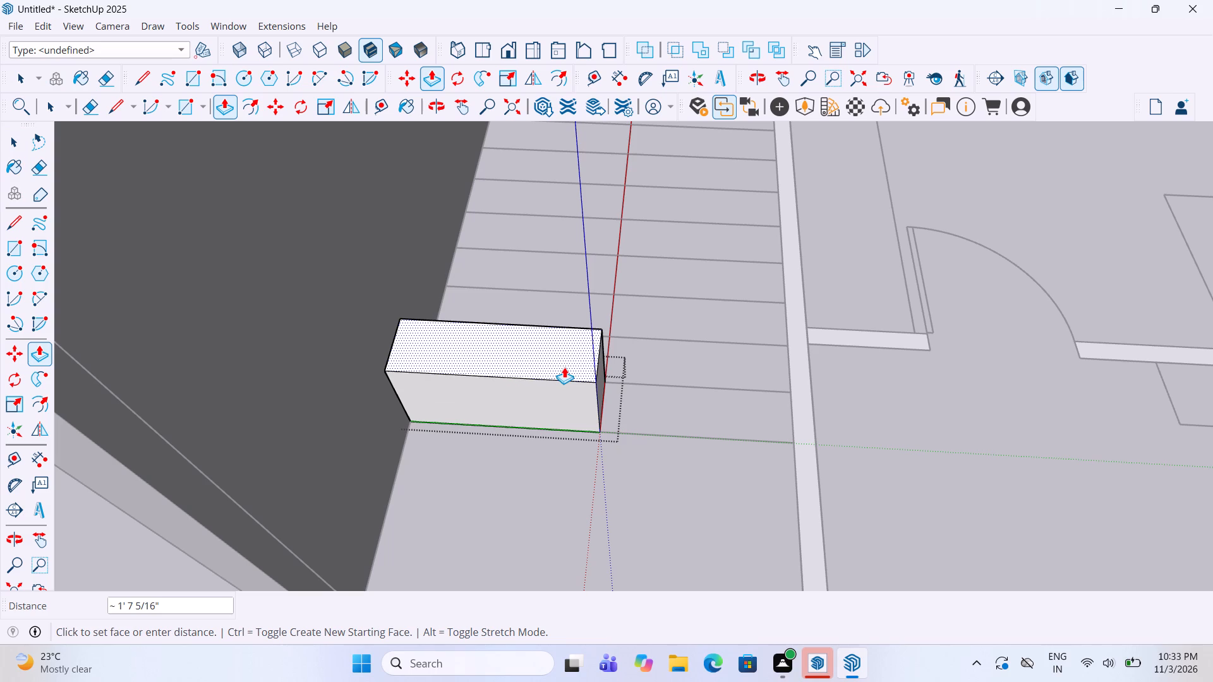
key("6")
key("shift+quotedbl")
key("Return")
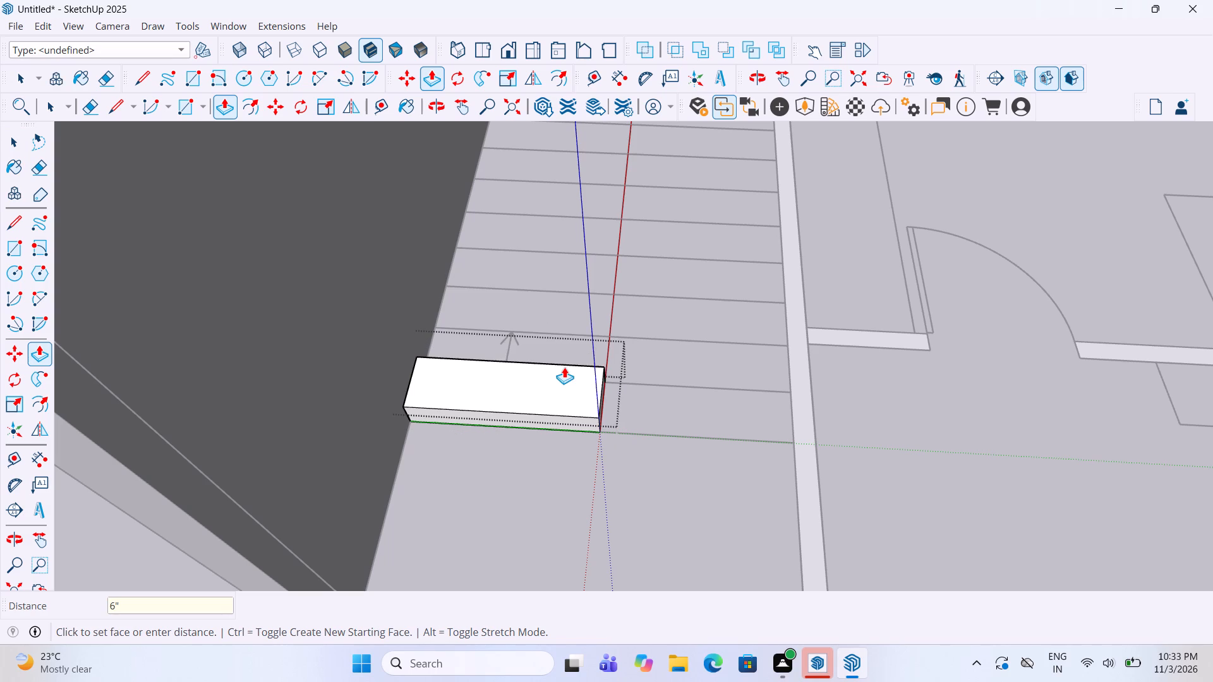
key("space")
left_click(576, 467)
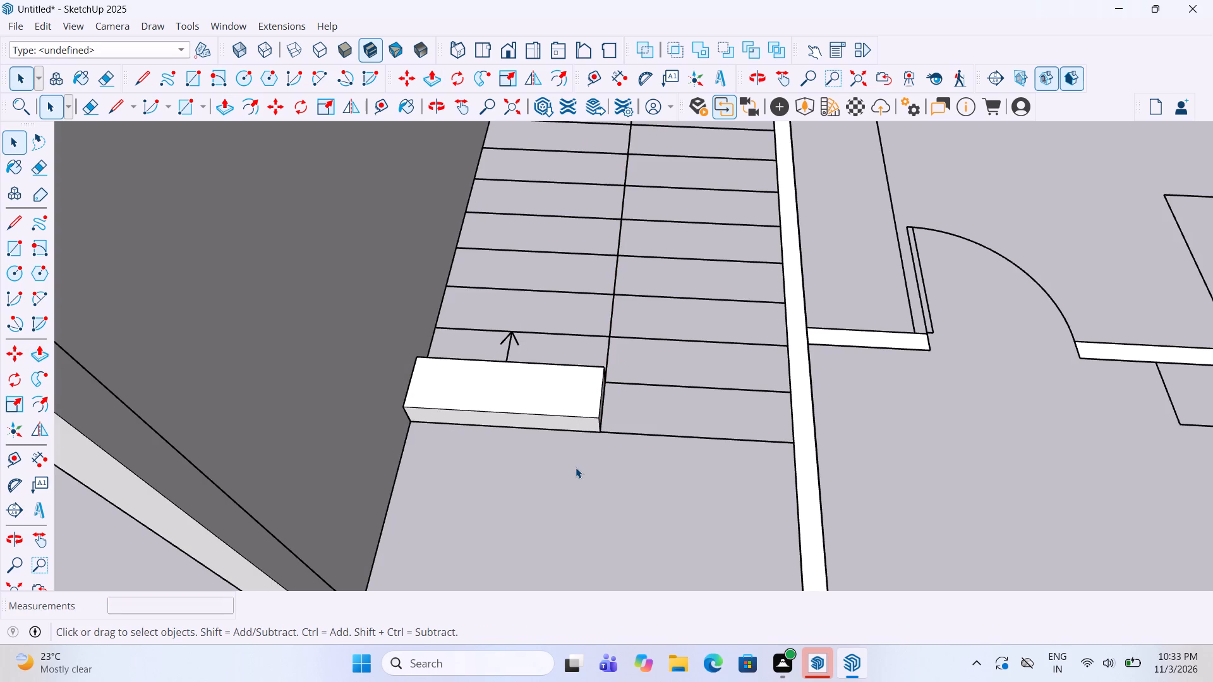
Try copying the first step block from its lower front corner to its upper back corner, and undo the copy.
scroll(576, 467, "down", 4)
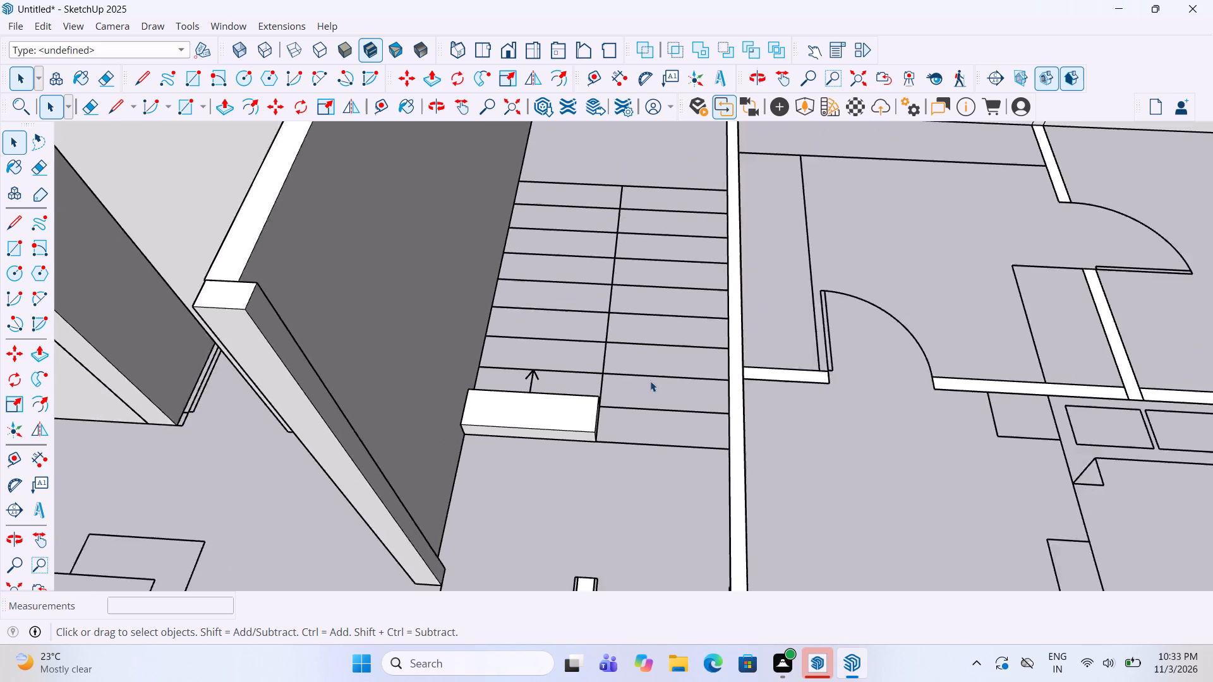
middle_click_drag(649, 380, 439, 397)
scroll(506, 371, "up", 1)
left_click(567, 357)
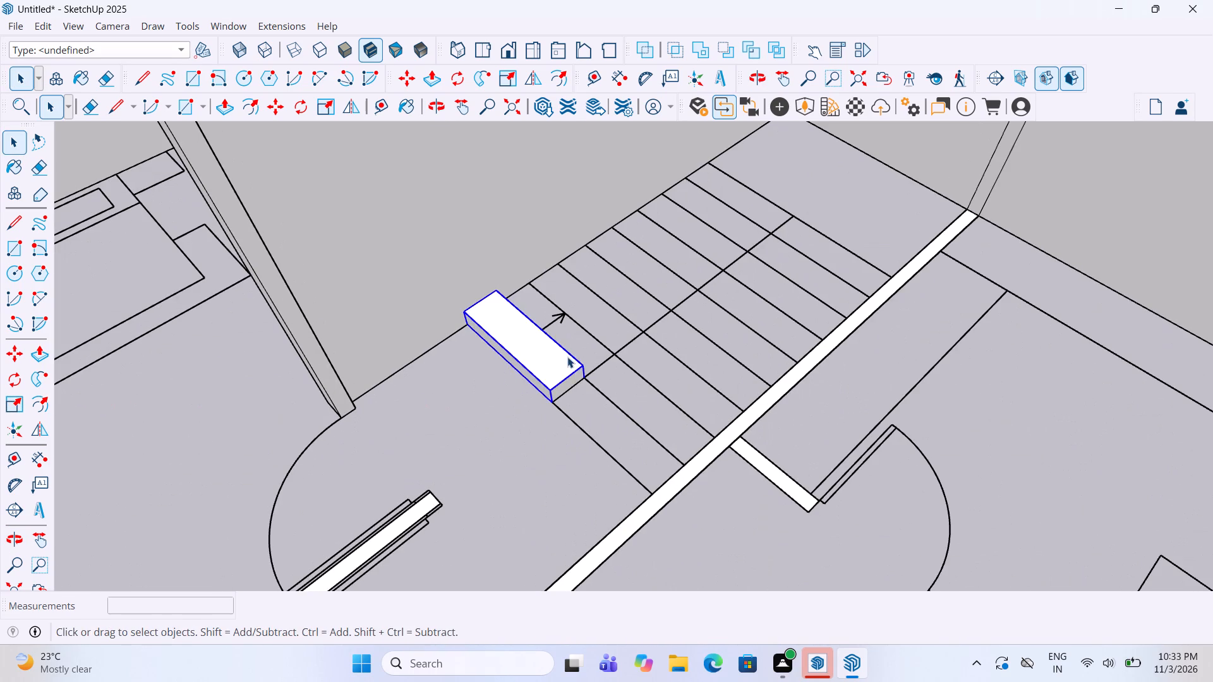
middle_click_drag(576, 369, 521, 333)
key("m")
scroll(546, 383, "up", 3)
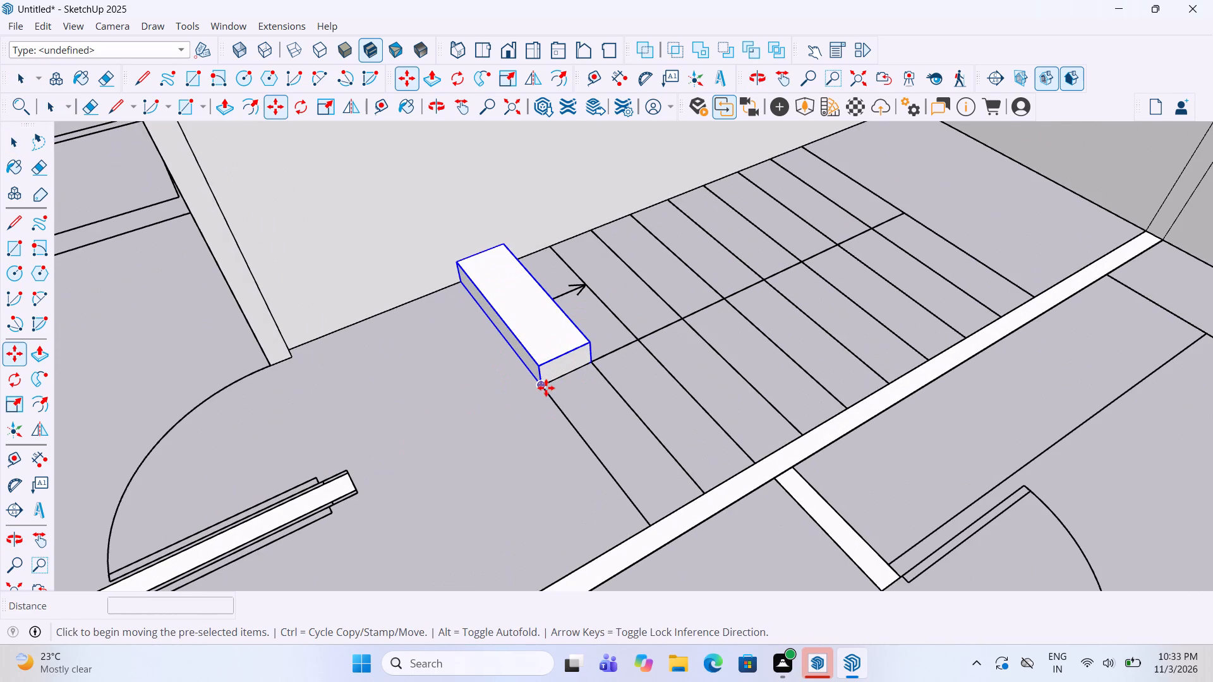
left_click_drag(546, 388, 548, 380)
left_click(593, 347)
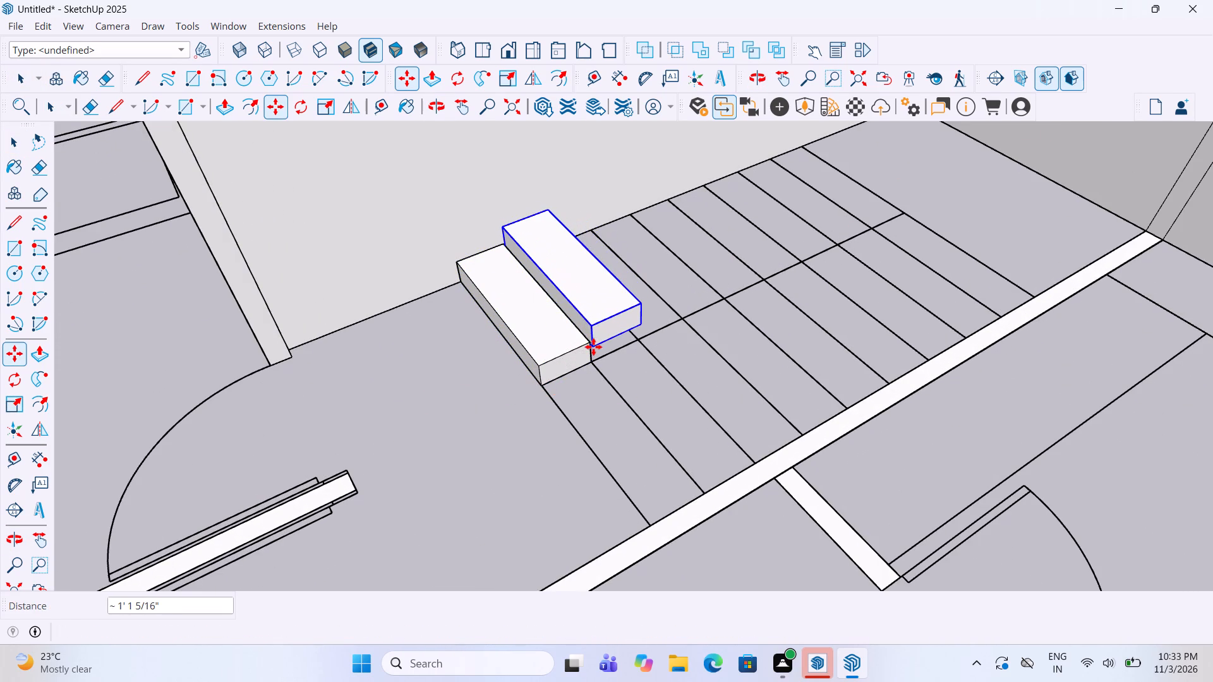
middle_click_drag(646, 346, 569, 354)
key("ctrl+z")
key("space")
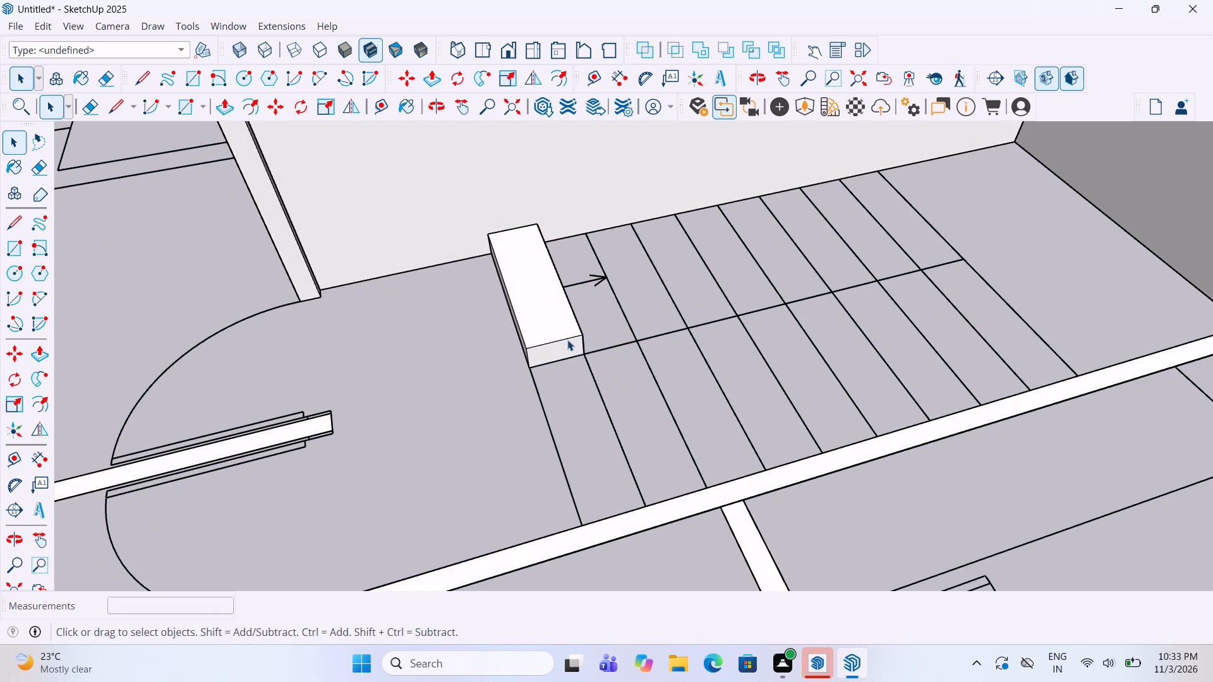
Copy the step block four times up the flight, placing each copy's lower front corner on the previous step's upper back corner.
left_click(567, 340)
key("m")
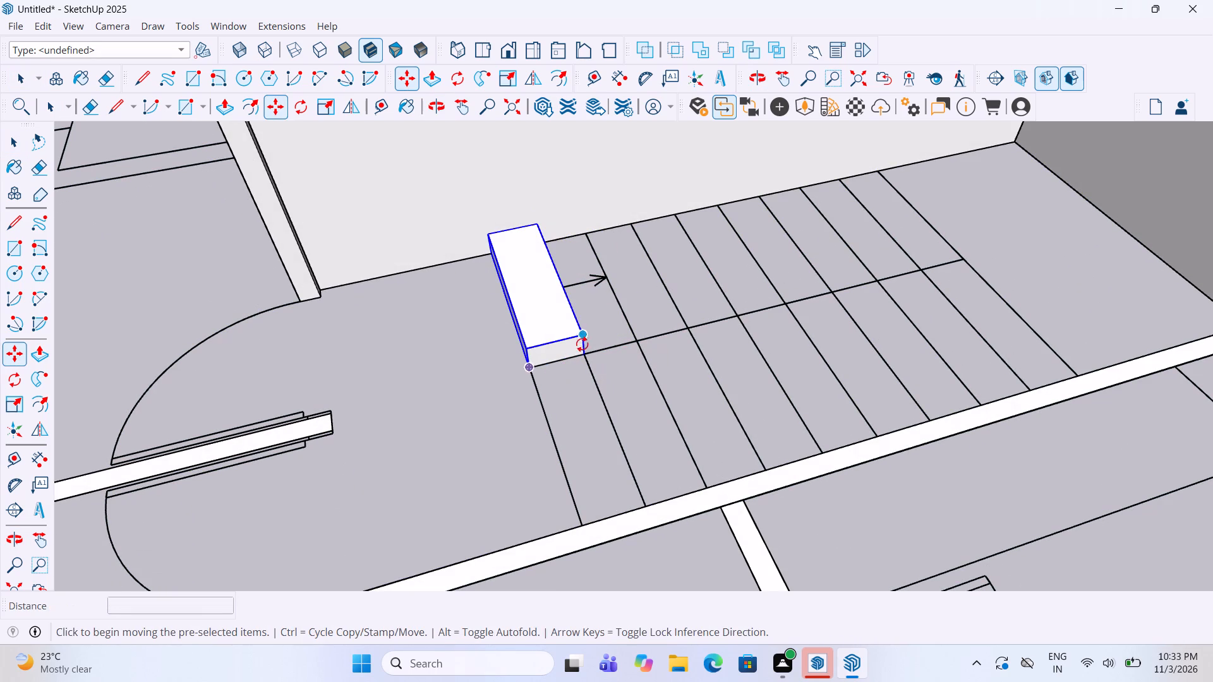
left_click(528, 371)
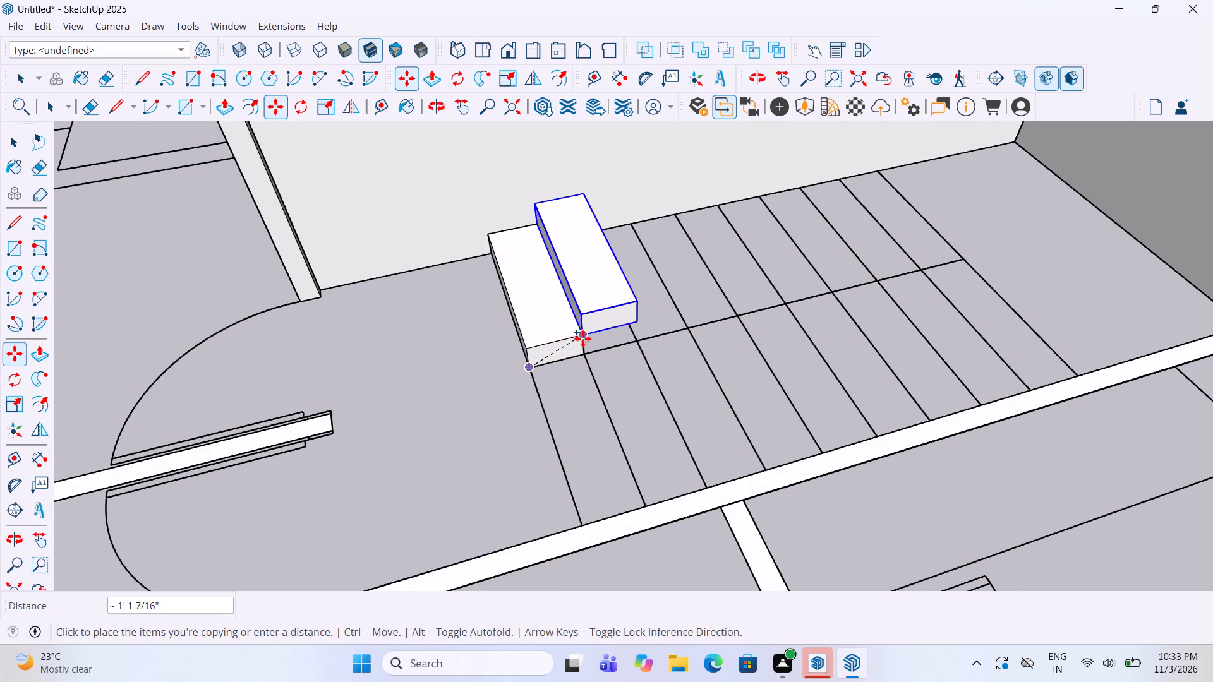
left_click(581, 340)
key("m")
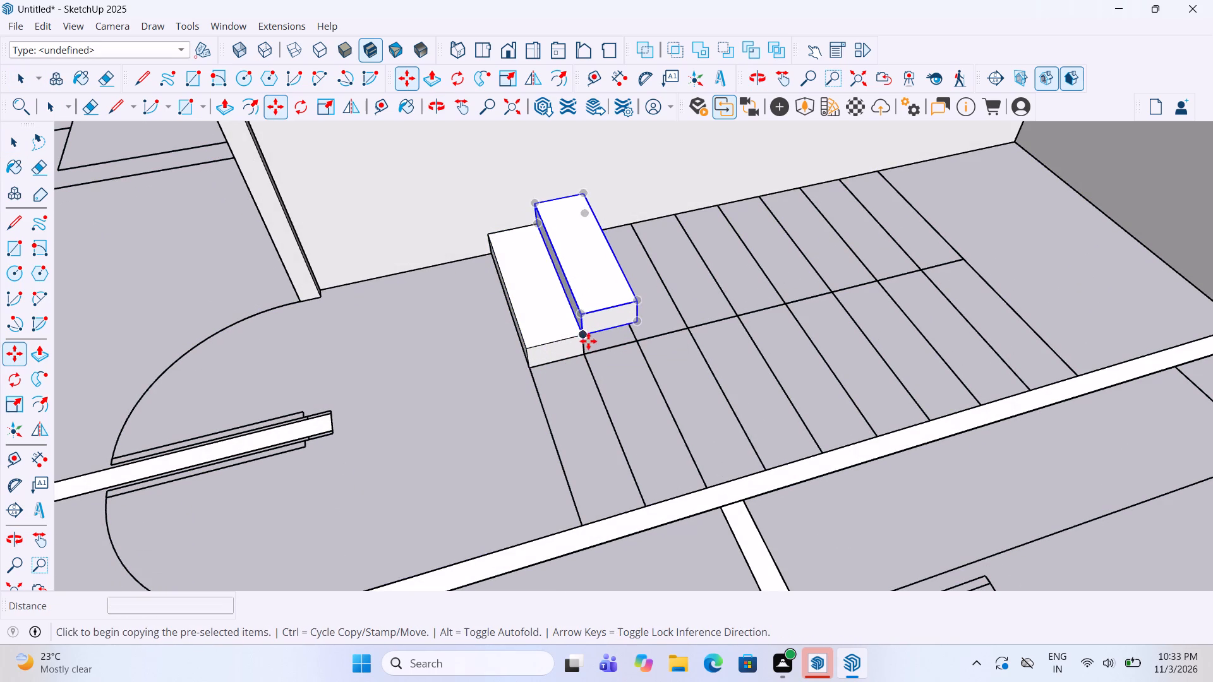
left_click(588, 340)
left_click(637, 308)
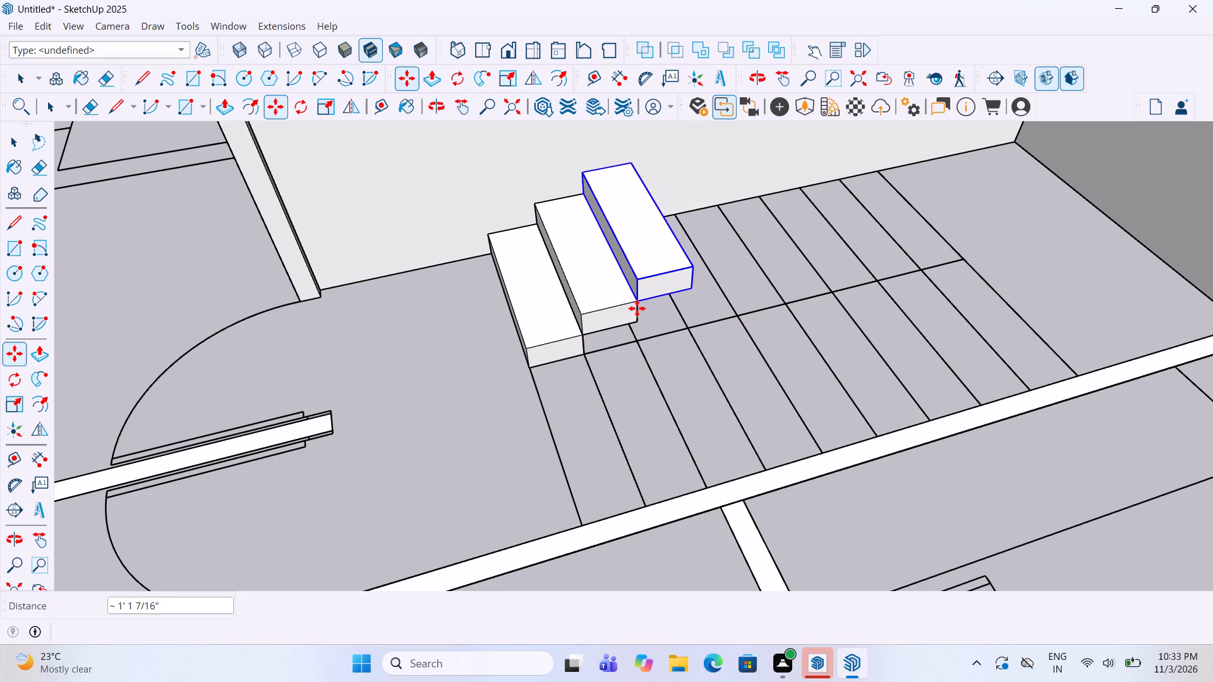
key("m")
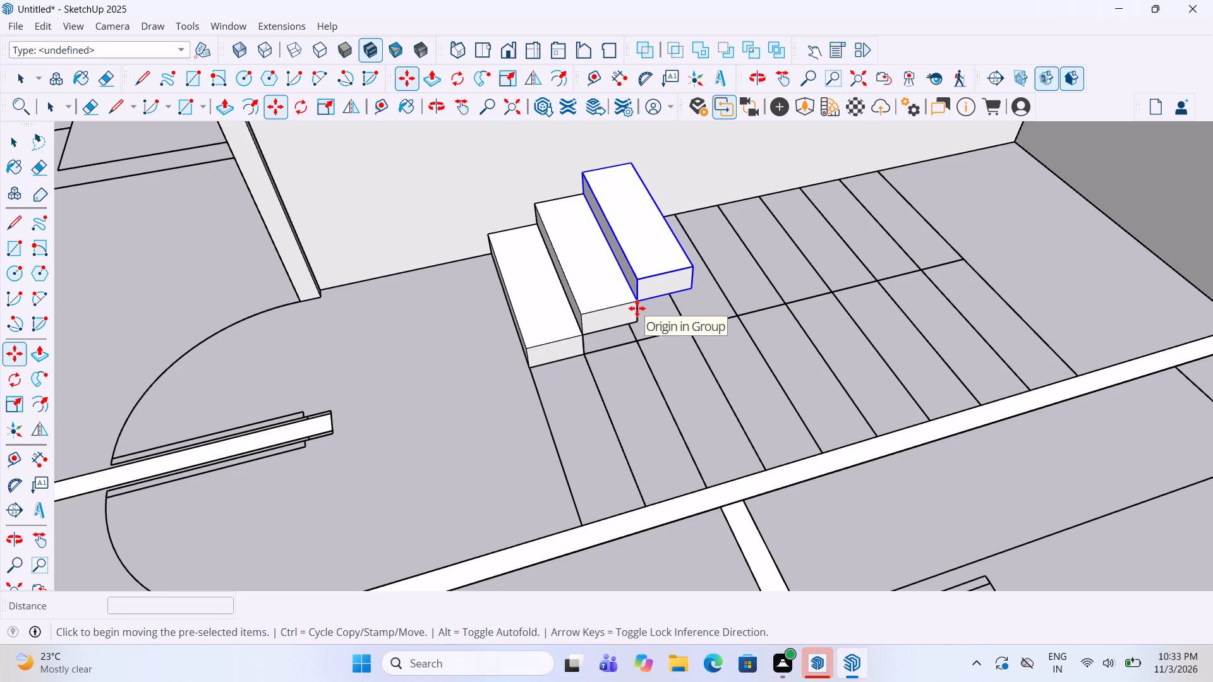
left_click(641, 304)
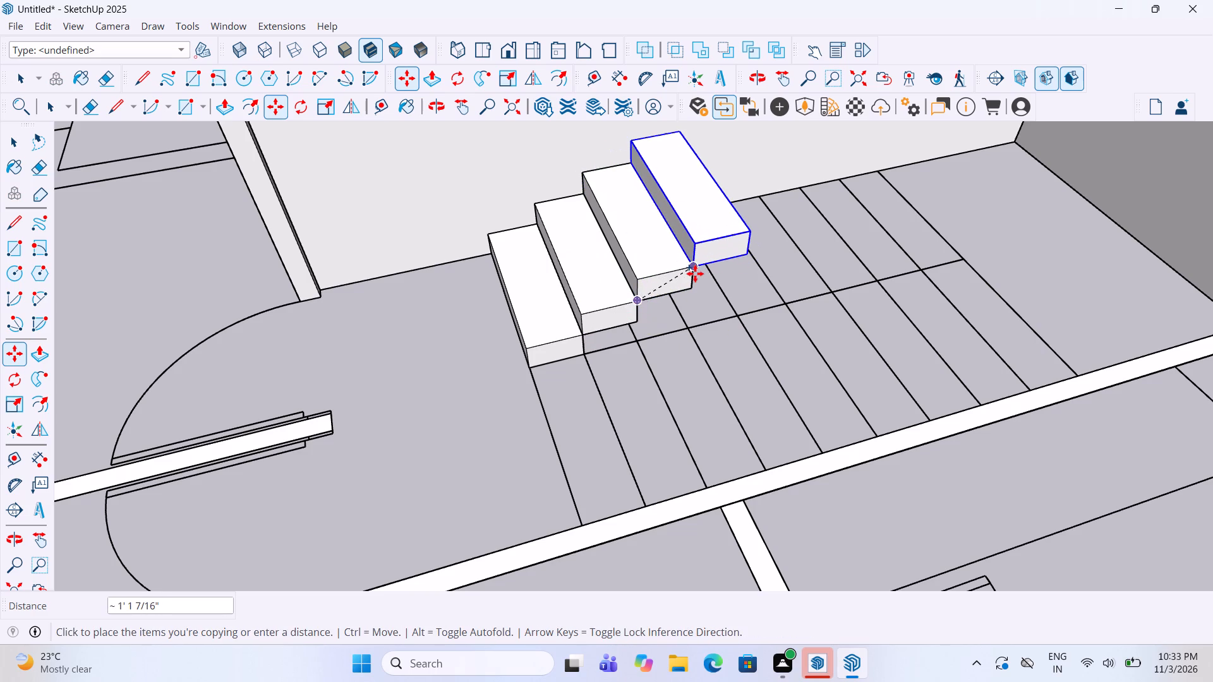
left_click(695, 273)
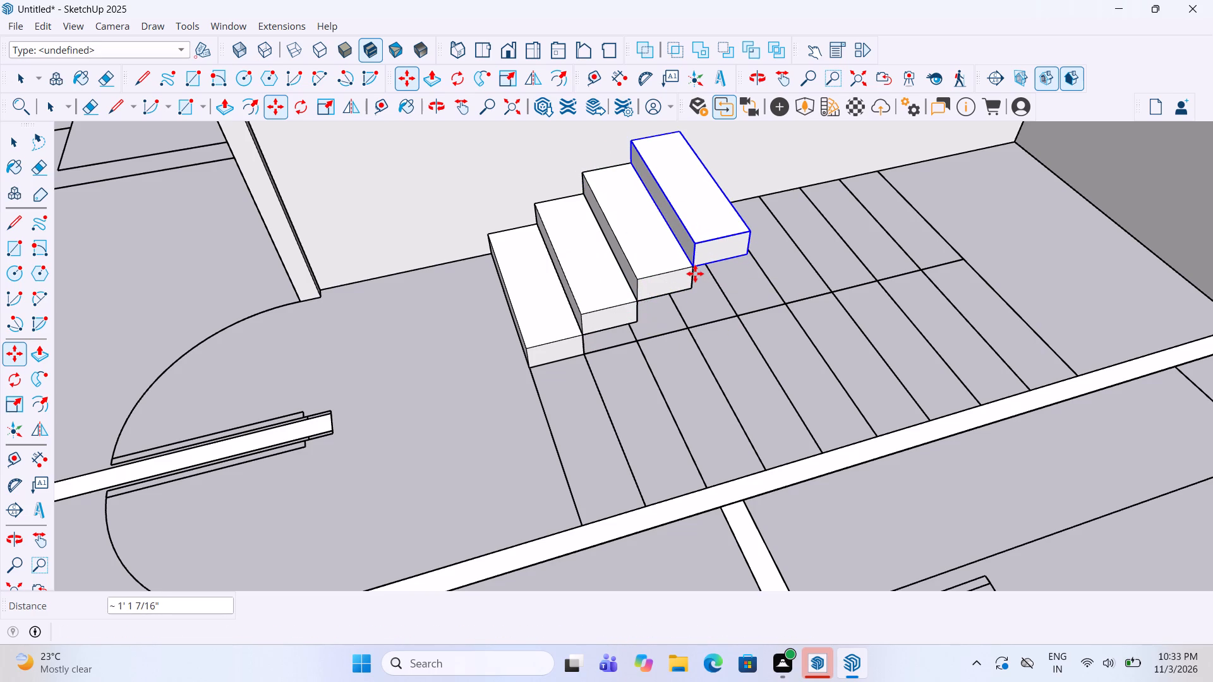
key("m")
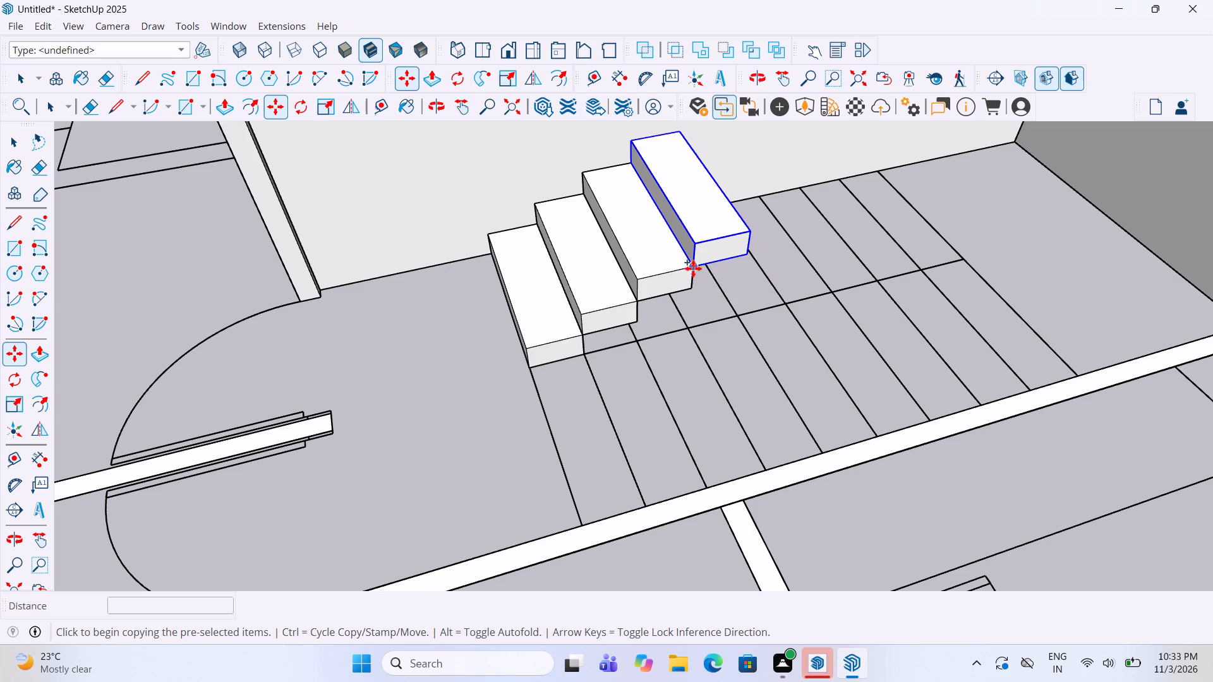
left_click(694, 270)
left_click(747, 234)
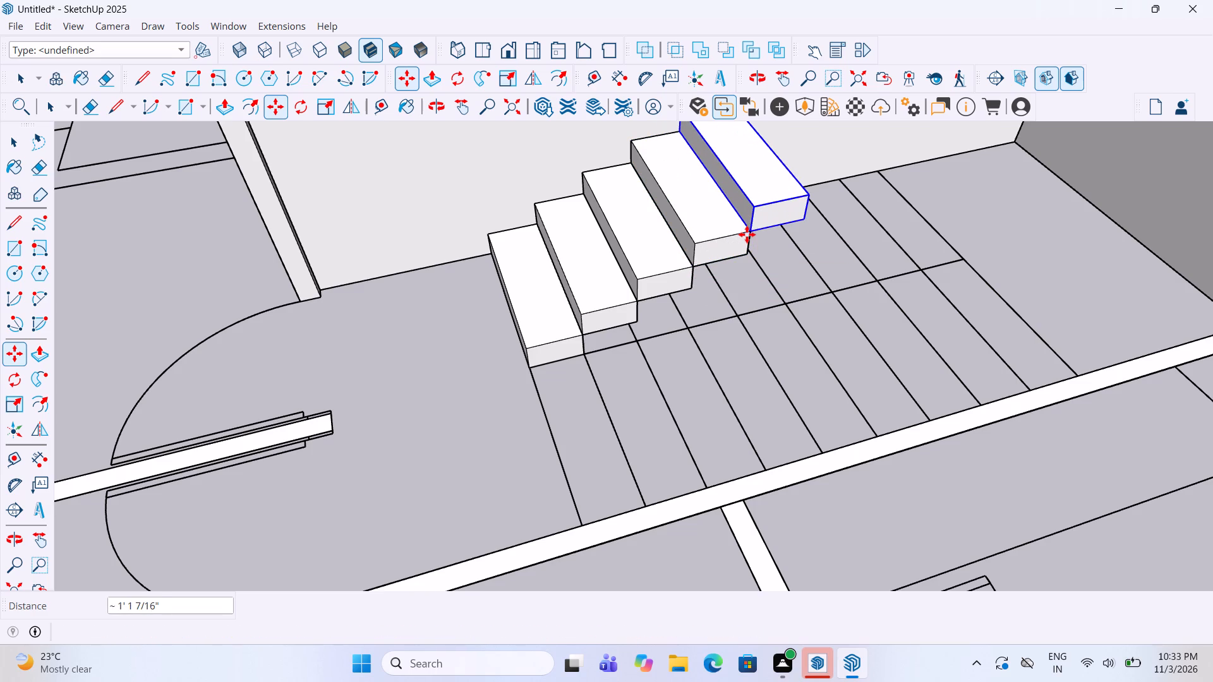
Copy the step block four more times up the flight, placing each copy's lower front corner on the previous step's upper back corner.
scroll(532, 432, "down", 4)
middle_click_drag(981, 138, 914, 147)
scroll(779, 238, "up", 3)
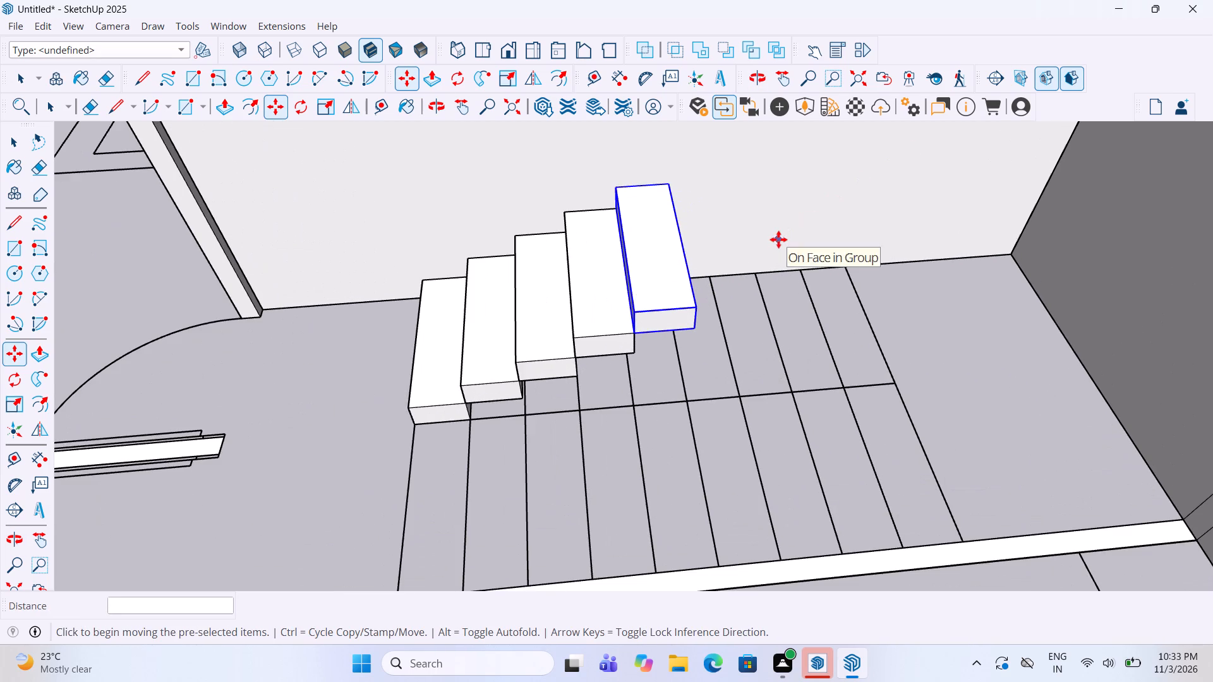
key("m")
scroll(695, 376, "up", 2)
left_click(613, 323)
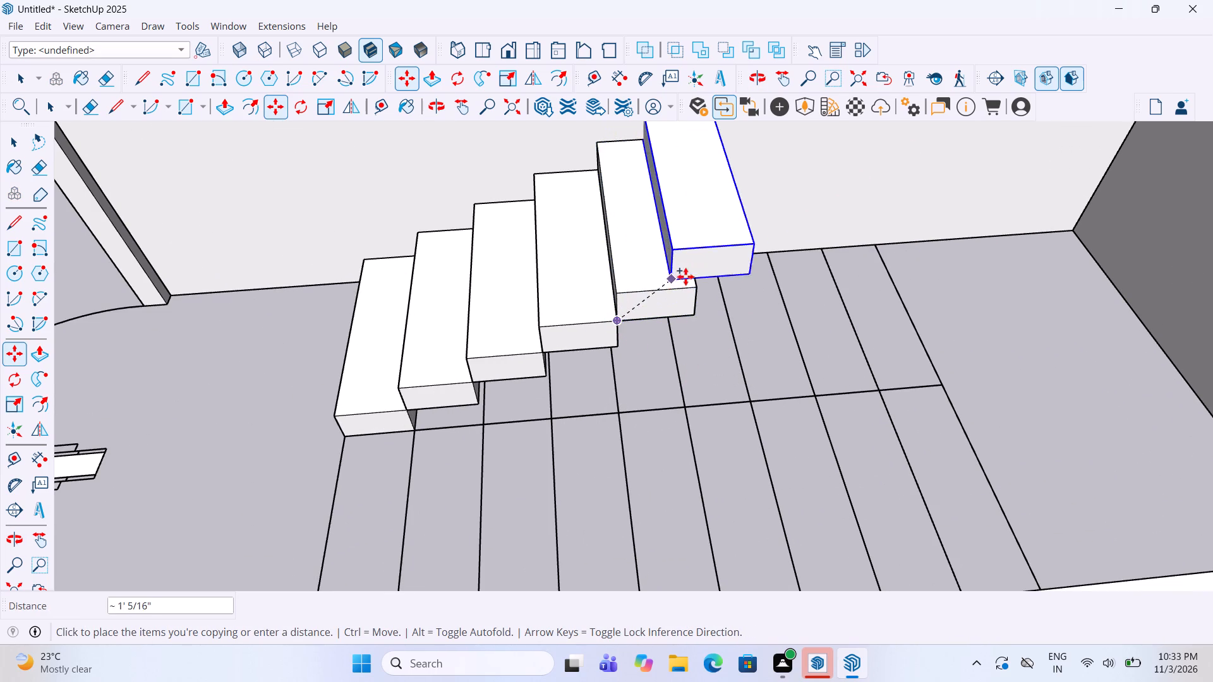
left_click(692, 290)
key("m")
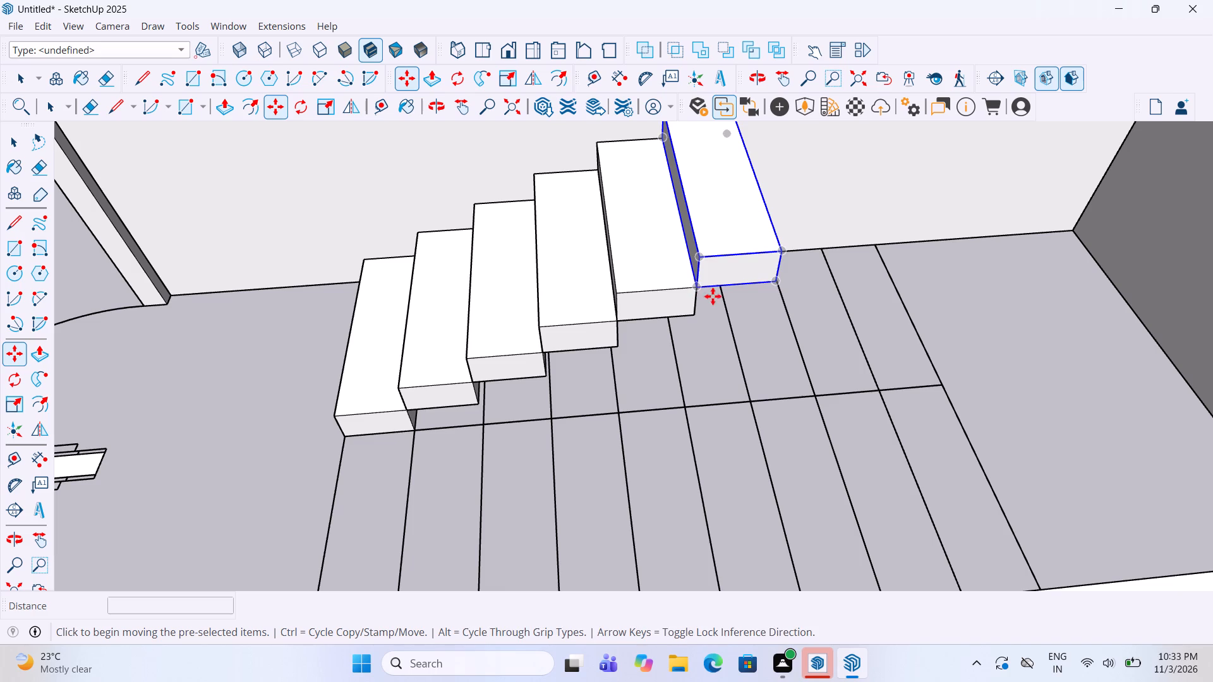
left_click(697, 284)
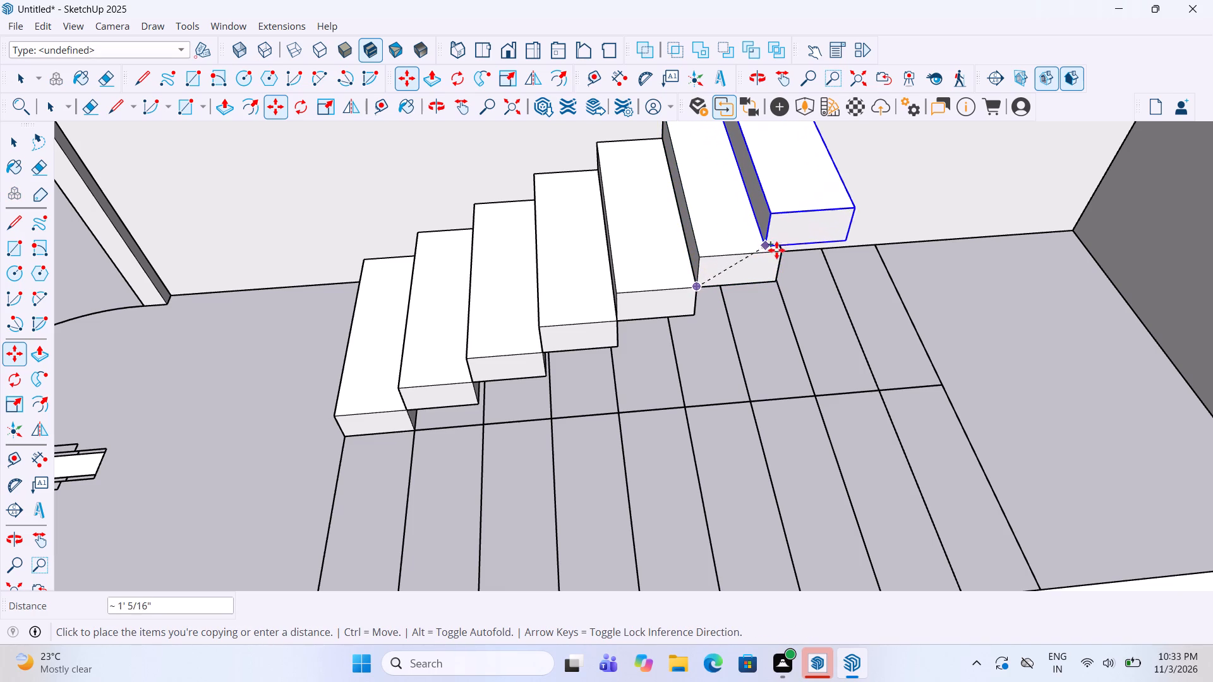
left_click(778, 252)
key("m")
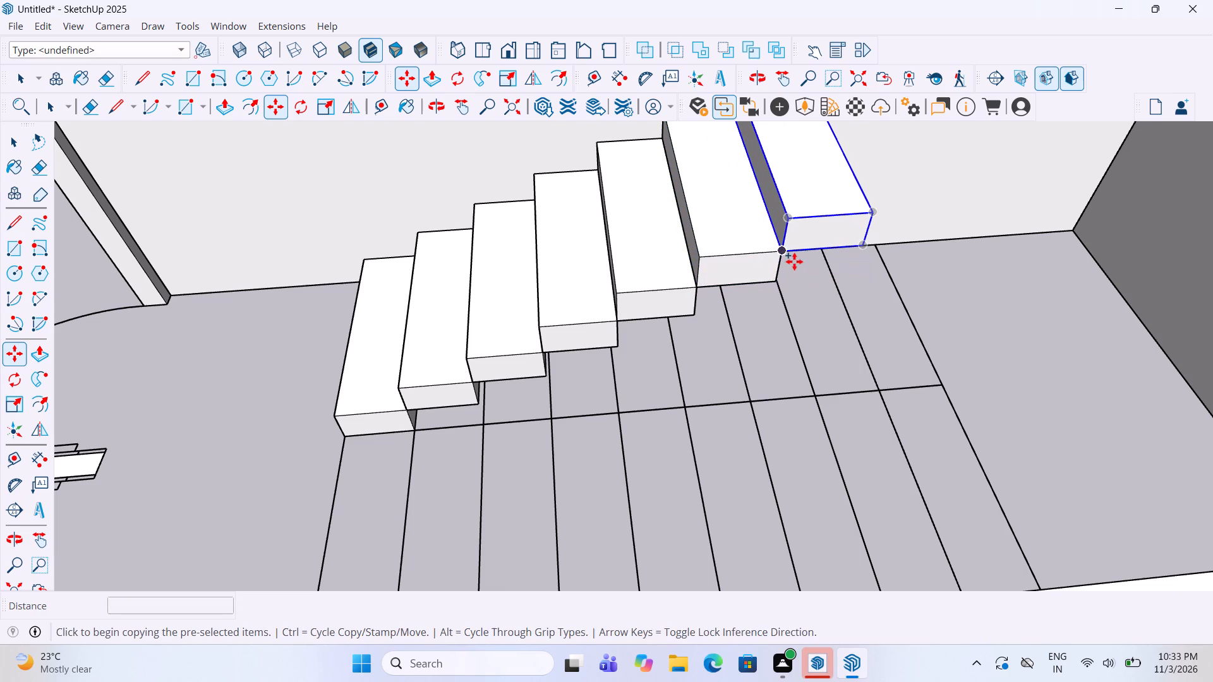
left_click(785, 255)
left_click(871, 215)
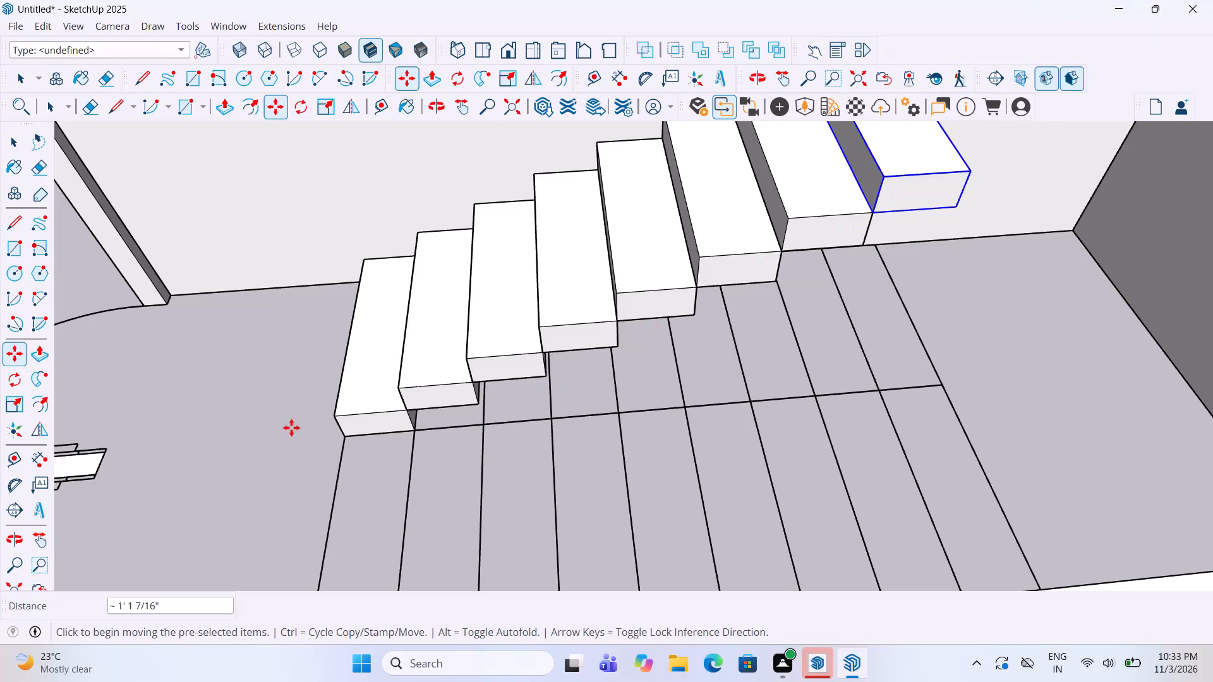
scroll(621, 364, "down", 3)
scroll(874, 212, "up", 2)
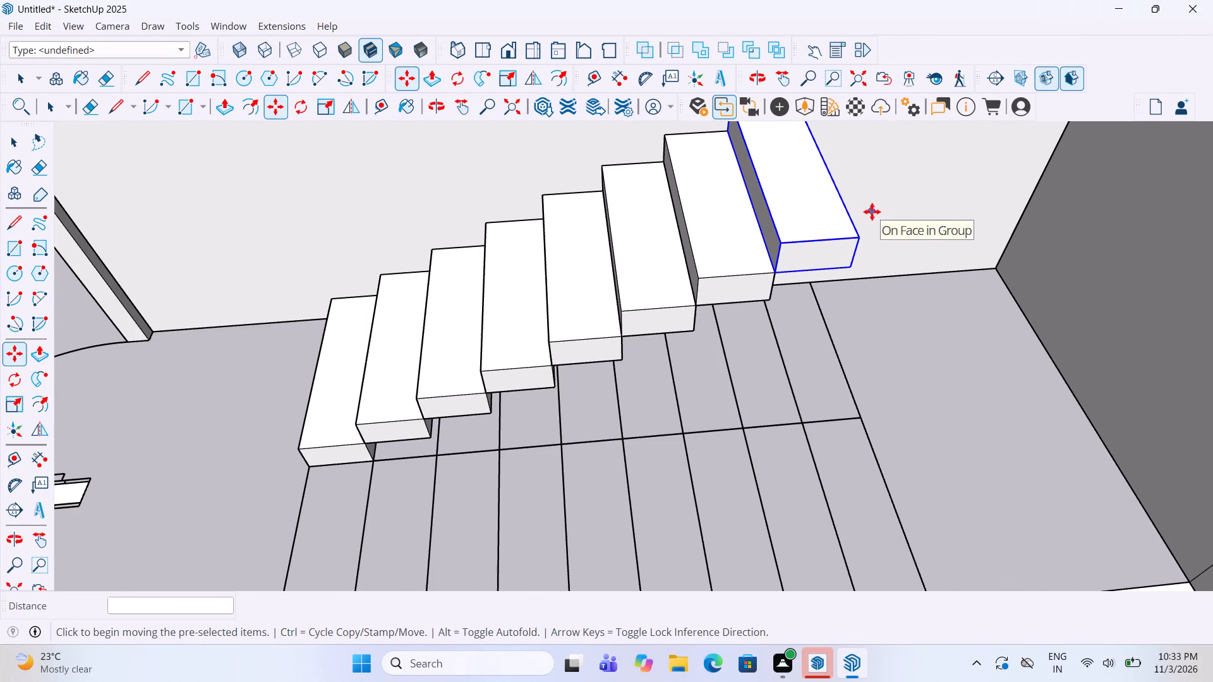
key("m")
left_click(771, 275)
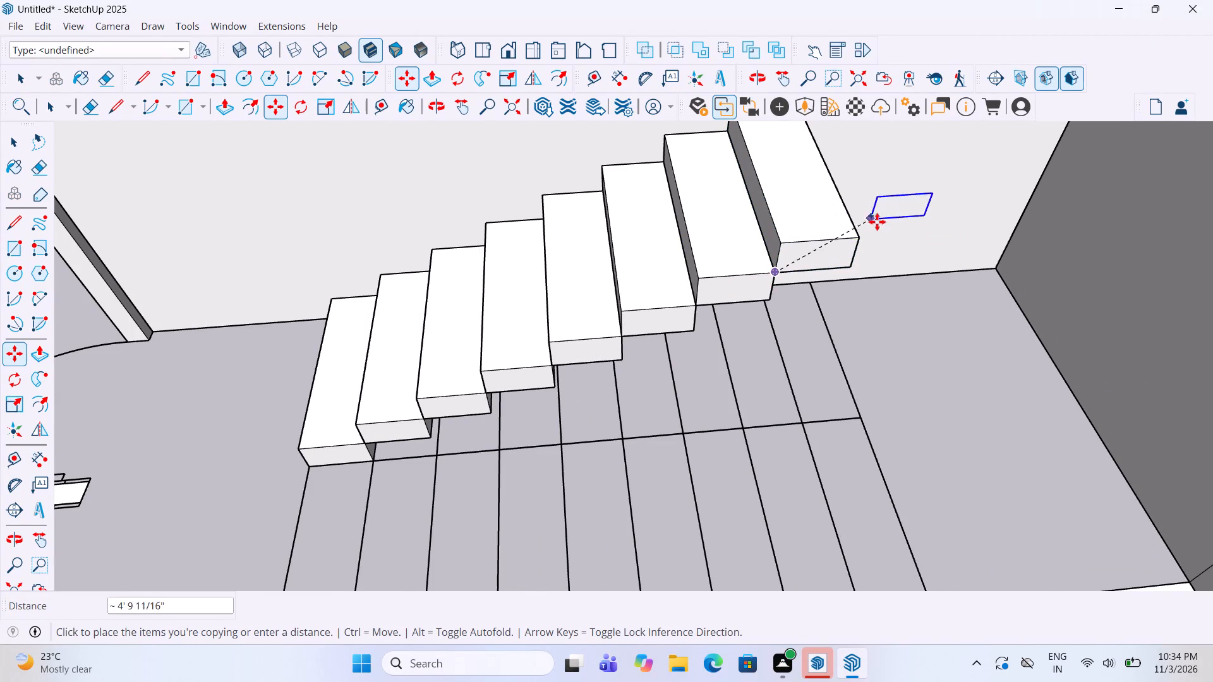
left_click(857, 242)
key("space")
left_click(932, 333)
Draw a landing rectangle about 3' 9" by 6' 7" on the floor between the flight's end and the walls, and group it.
scroll(919, 347, "down", 4)
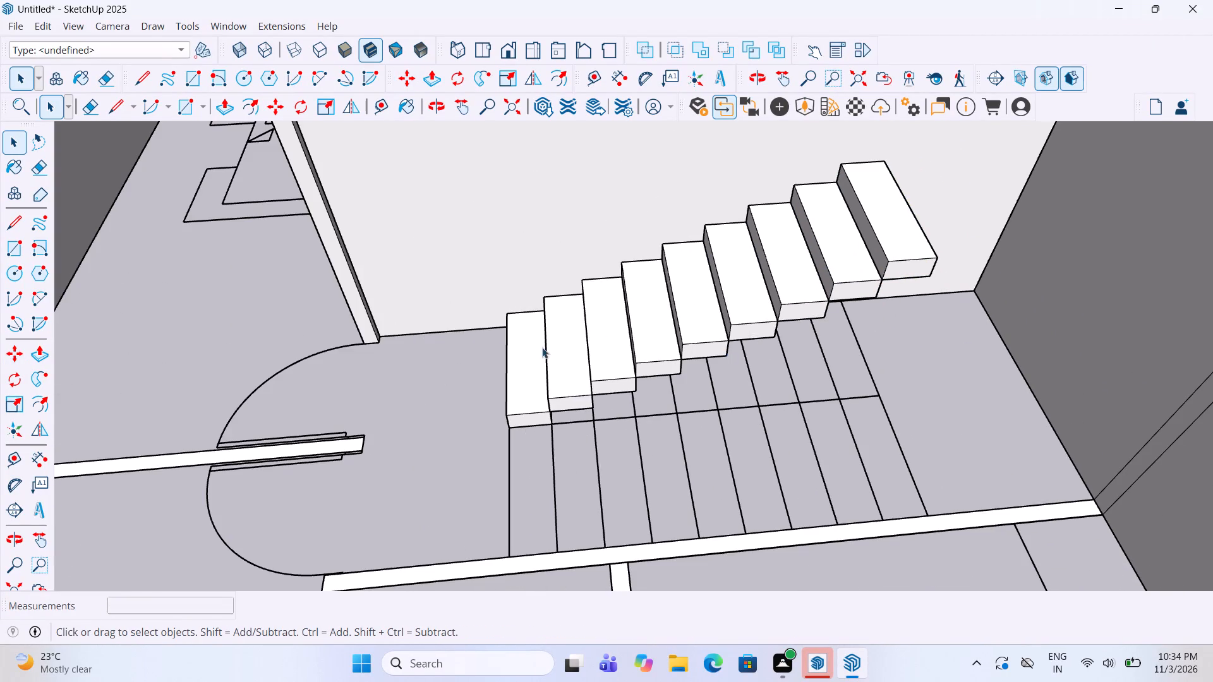
scroll(486, 295, "down", 3)
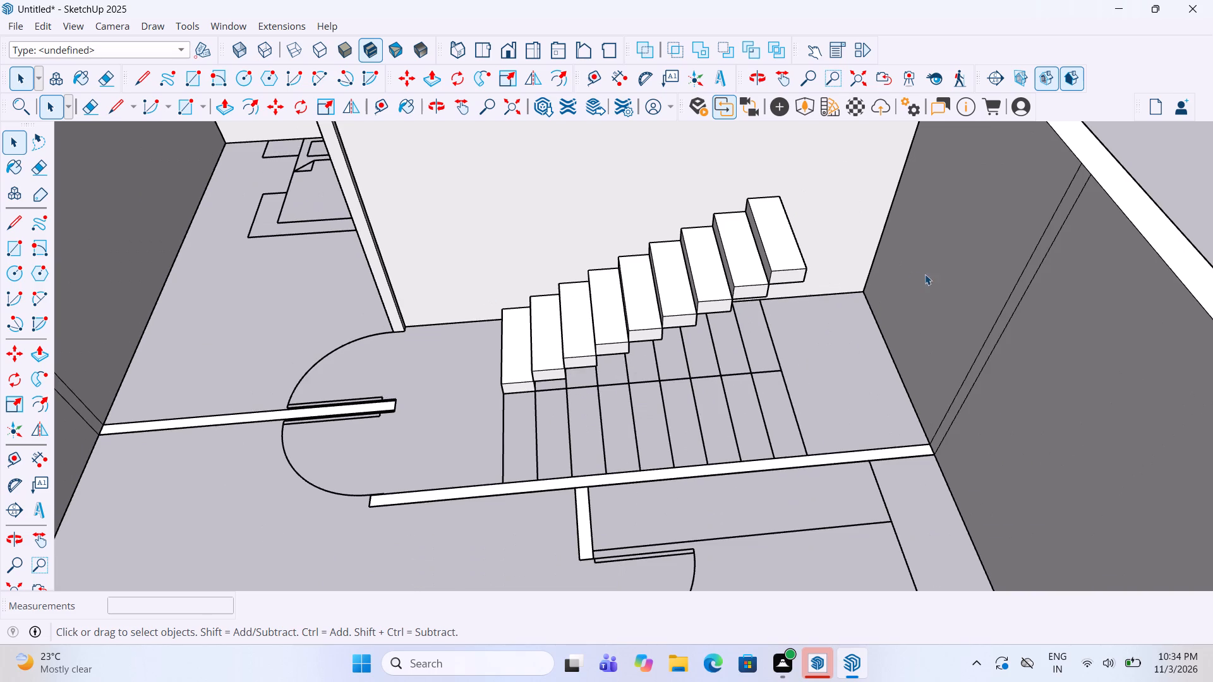
scroll(820, 318, "up", 1)
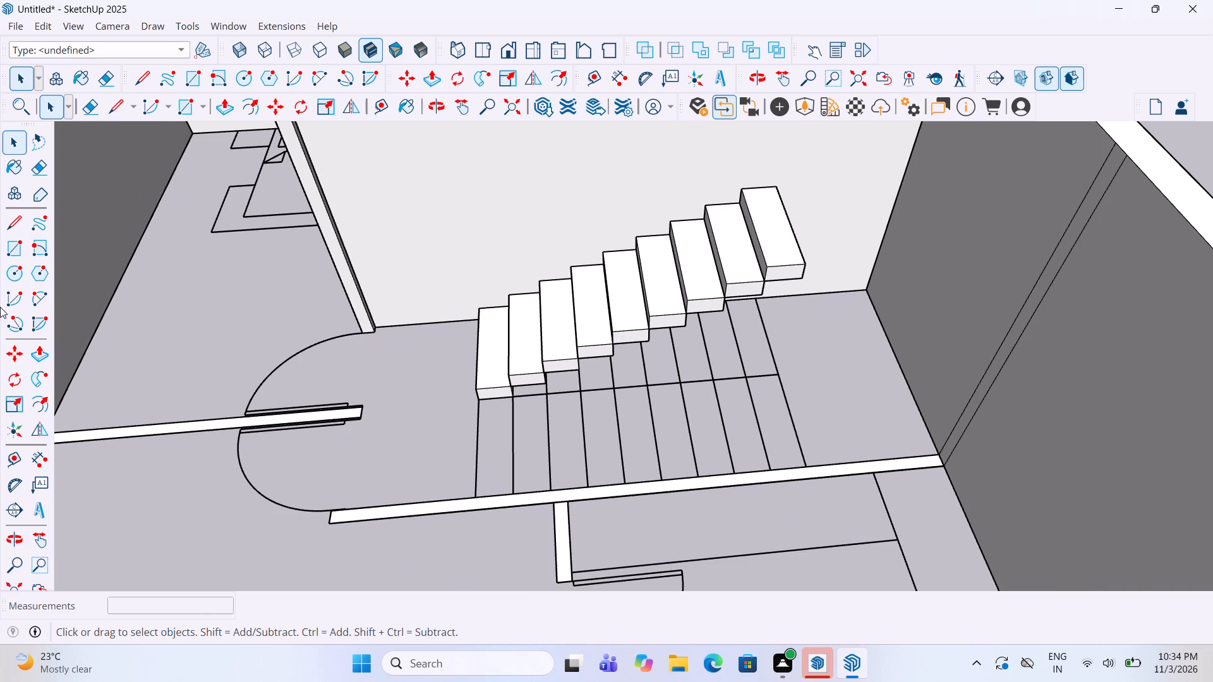
left_click(23, 257)
scroll(938, 438, "up", 4)
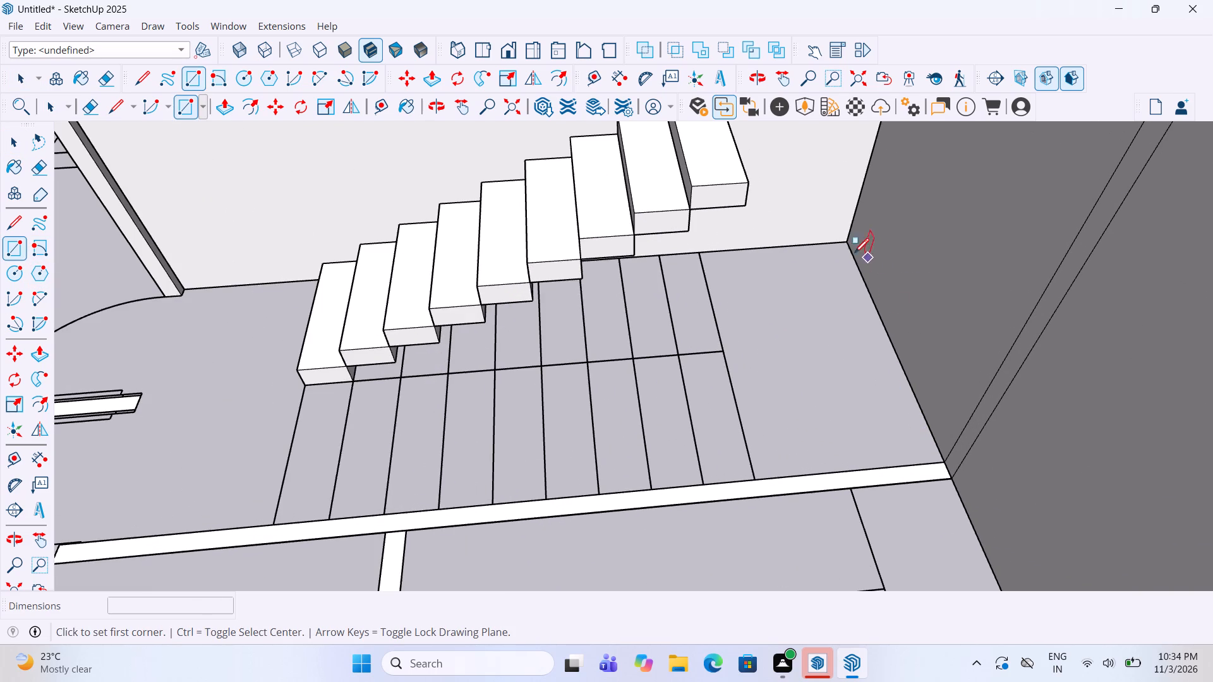
left_click(843, 241)
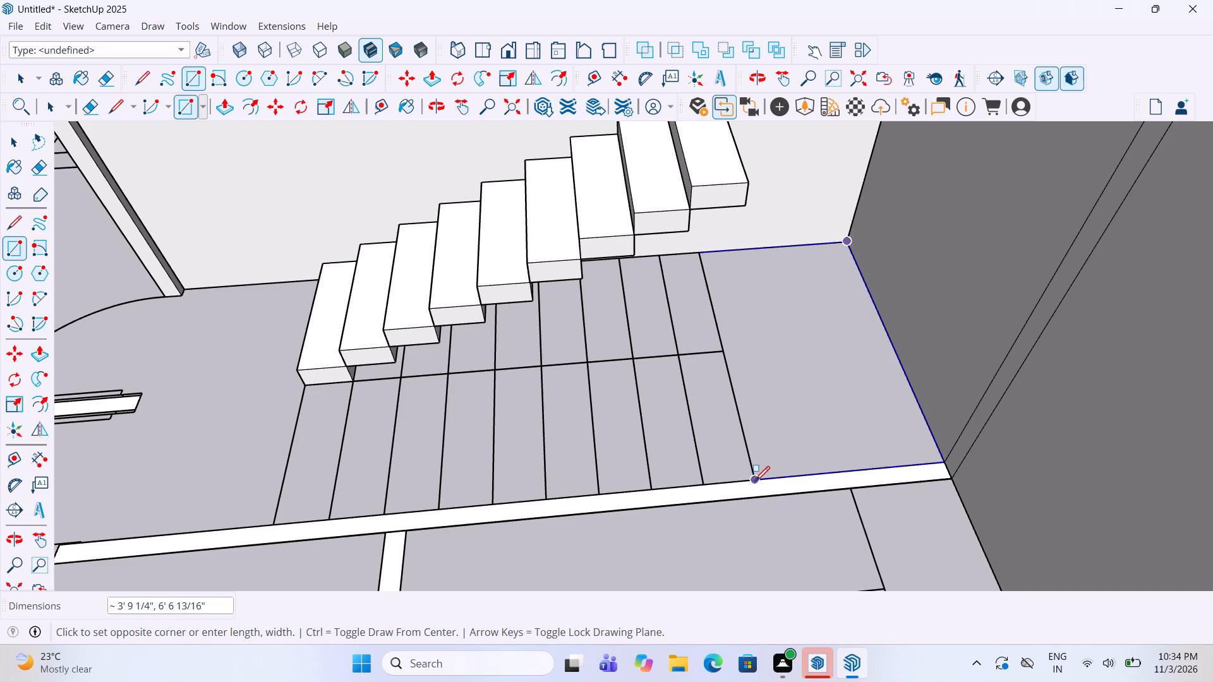
left_click(755, 482)
key("space")
left_click(787, 405)
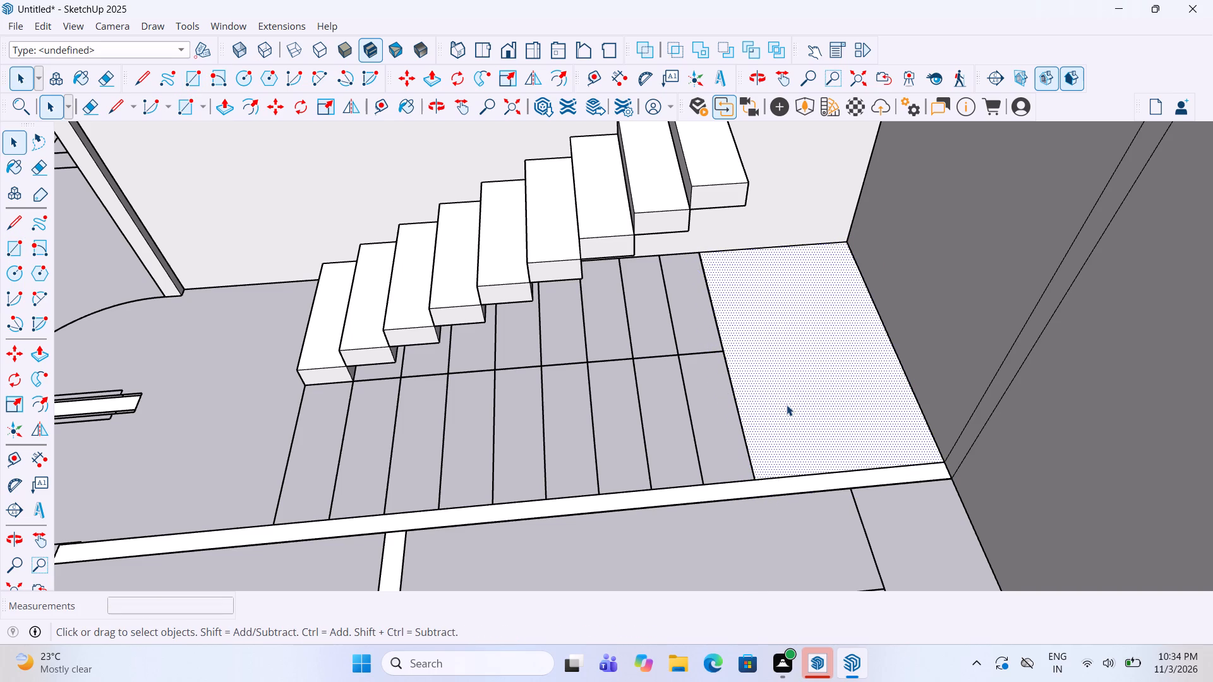
right_click(787, 405)
left_click(922, 234)
Extrude the landing face up 6" inside its group.
double_click(794, 412)
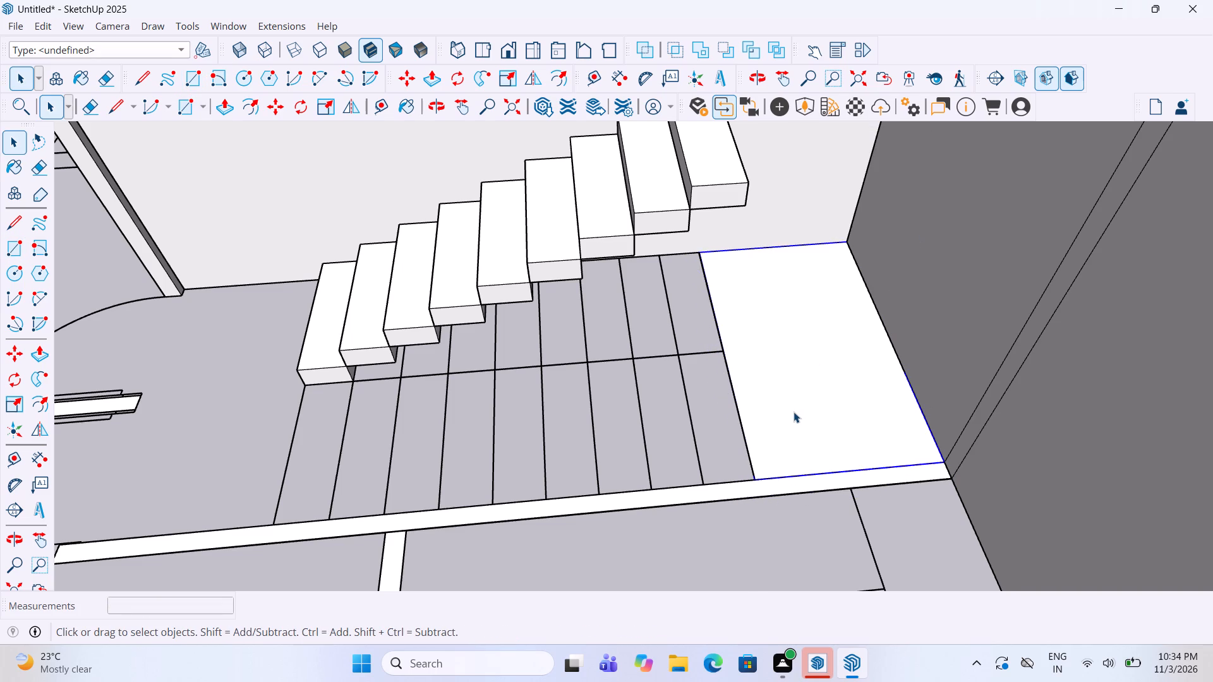
key("p")
left_click(800, 392)
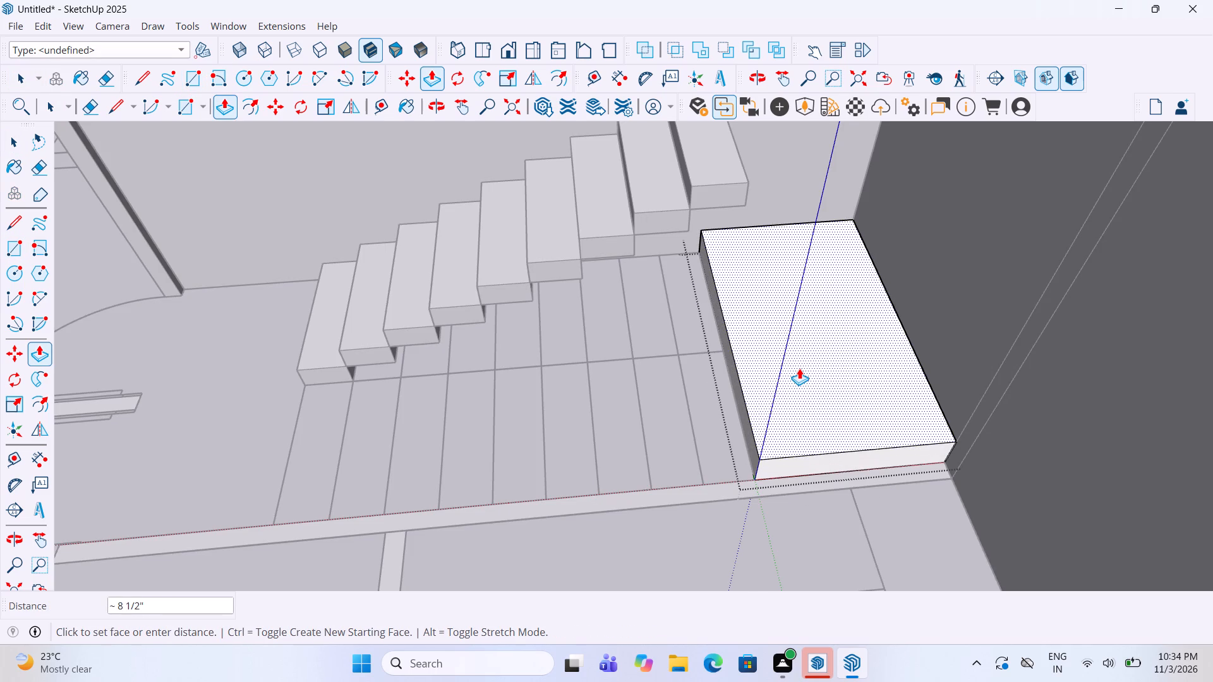
key("6")
key("shift+quotedbl")
key("Return")
type("v")
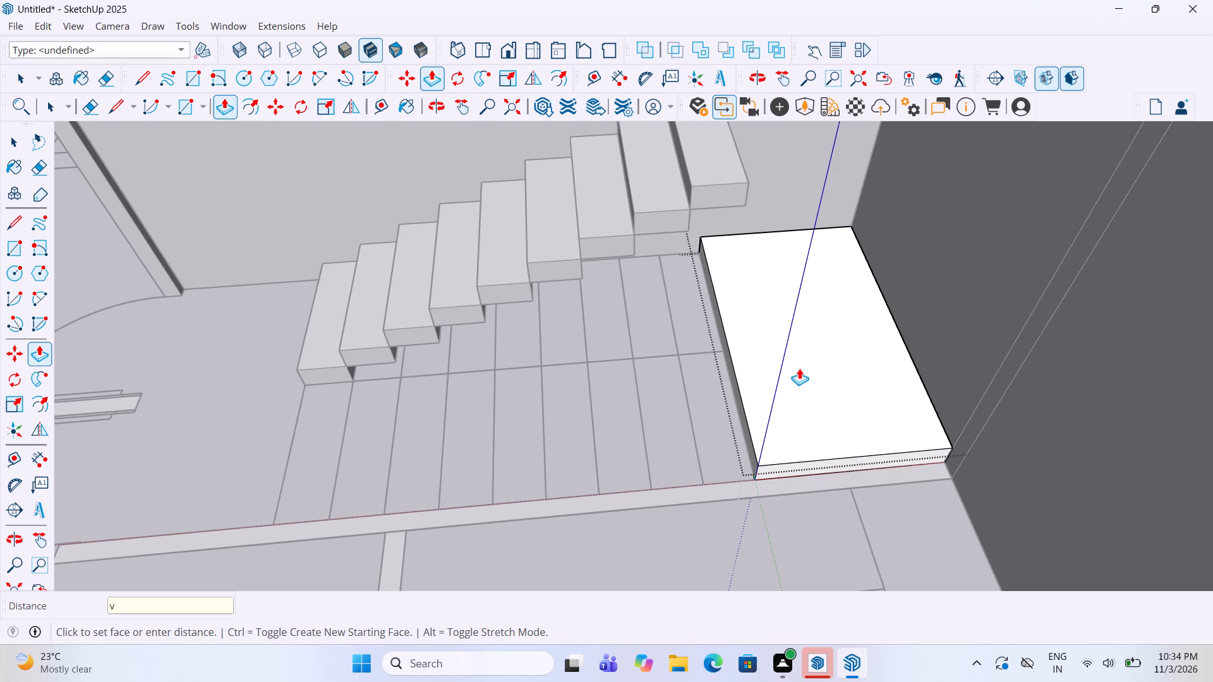
key("space")
left_click(773, 585)
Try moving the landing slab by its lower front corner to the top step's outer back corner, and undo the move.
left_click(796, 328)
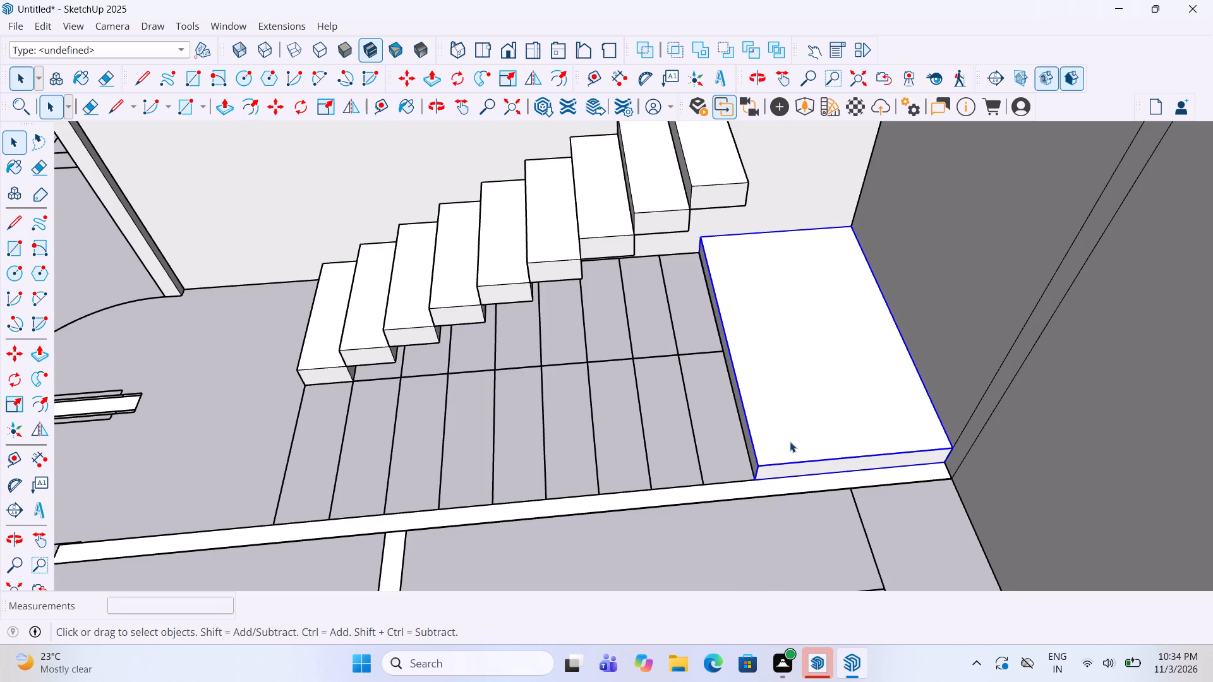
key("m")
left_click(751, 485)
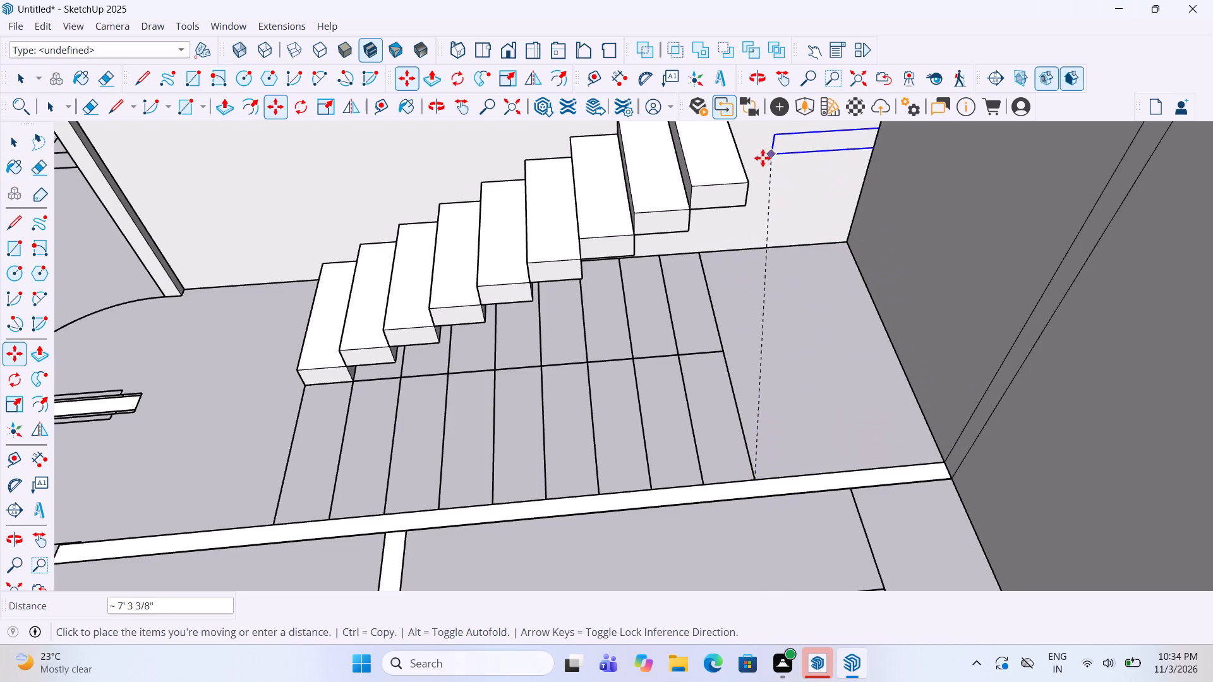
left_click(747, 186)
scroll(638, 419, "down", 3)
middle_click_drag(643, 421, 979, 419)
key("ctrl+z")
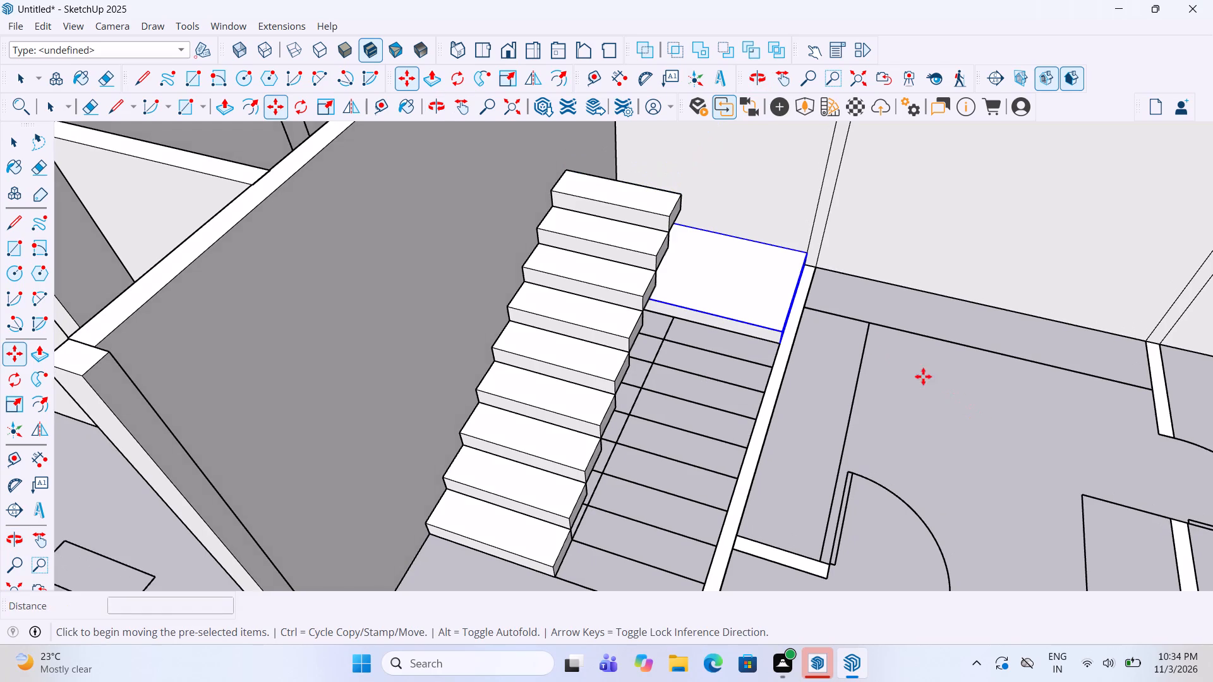
Move the landing slab up about 4' 7" by its lower wall-side corner to the level of the top step's surface.
middle_click_drag(780, 220, 572, 0)
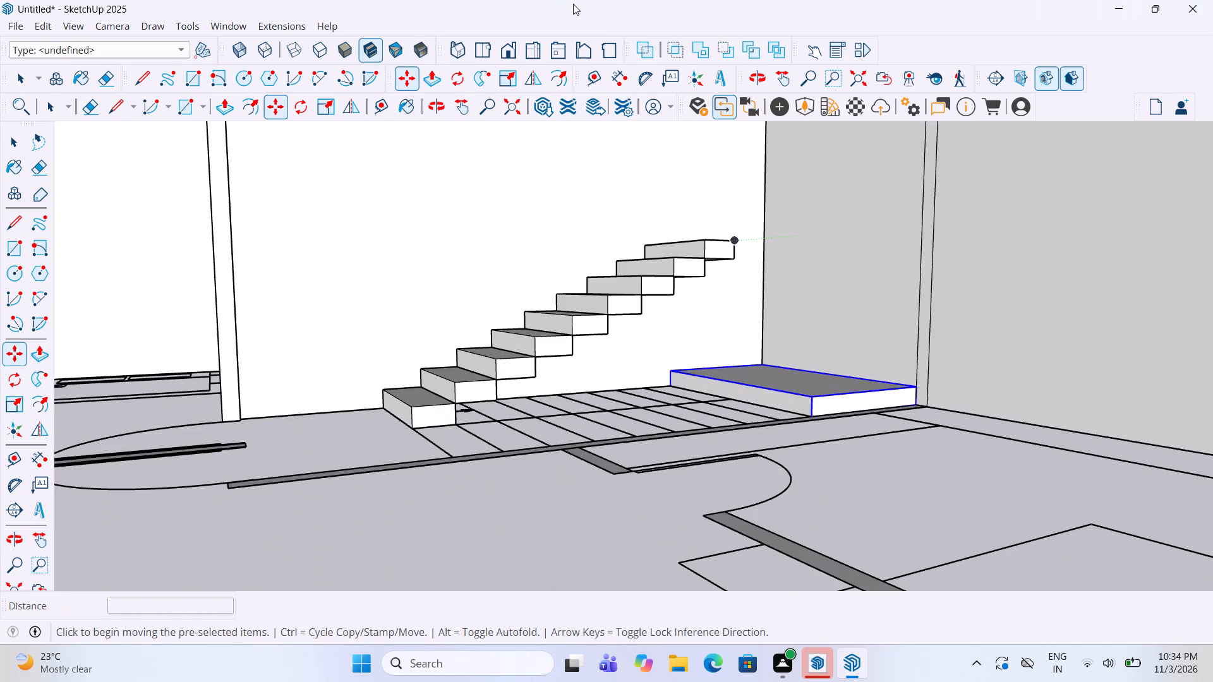
scroll(623, 395, "up", 2)
left_click(675, 391)
scroll(670, 455, "down", 4)
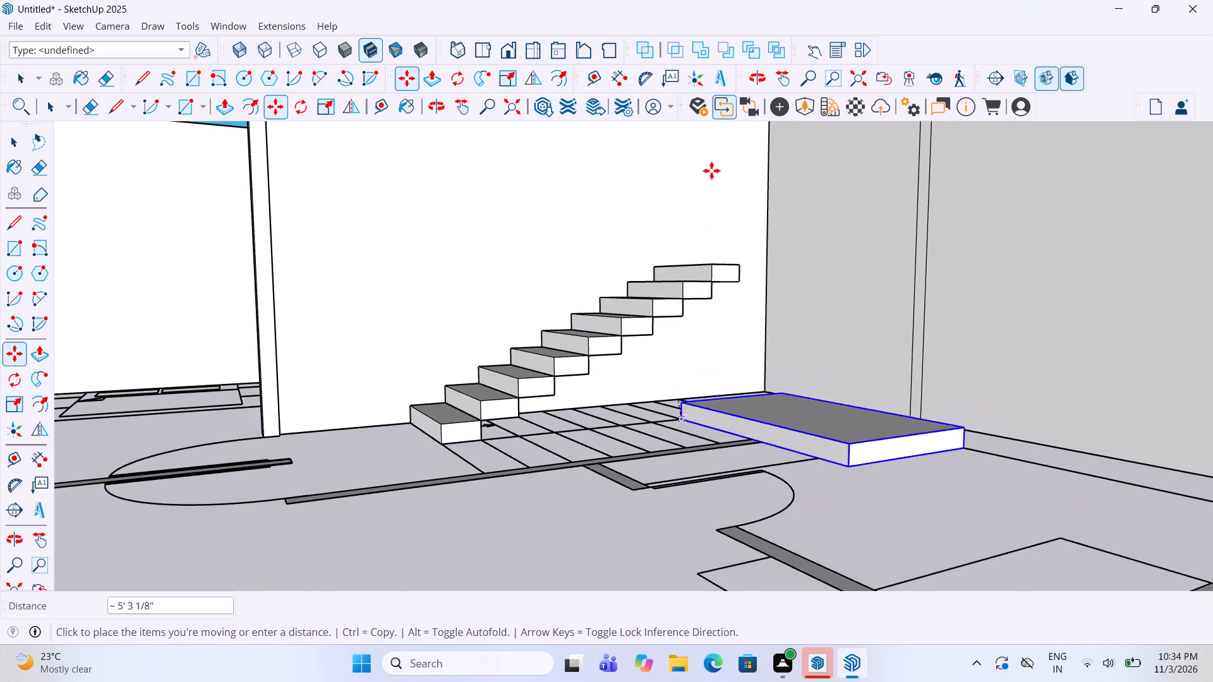
middle_click_drag(712, 160, 743, 371)
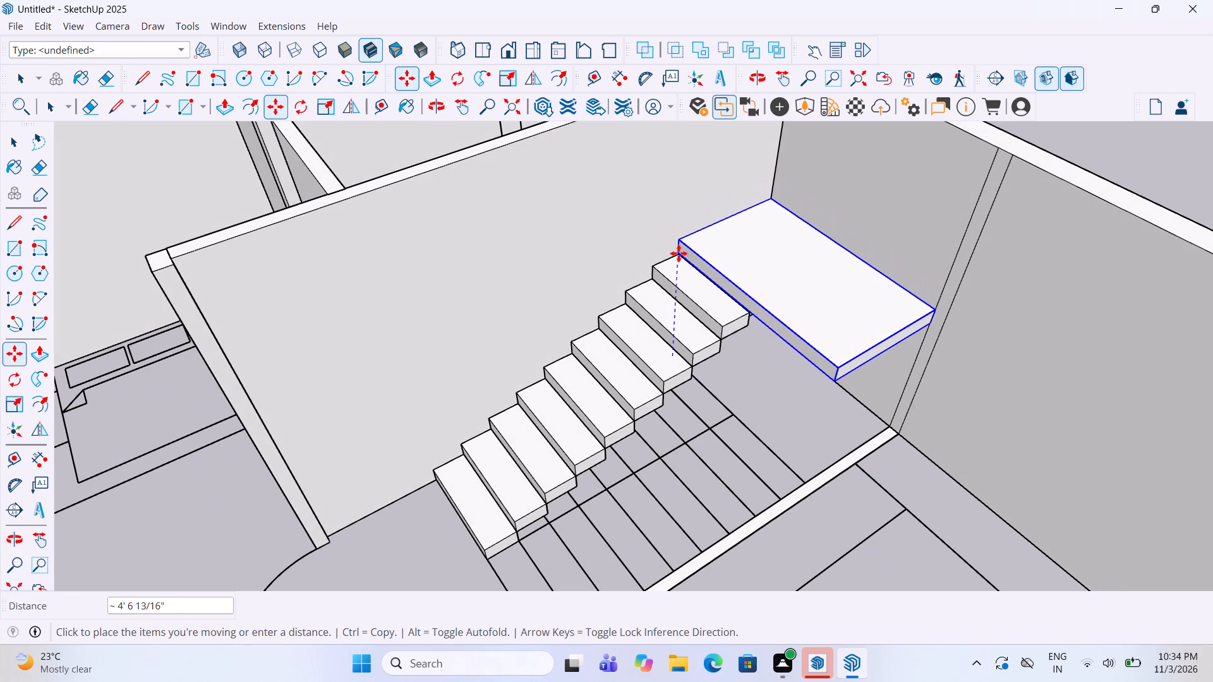
left_click(679, 253)
Reposition the landing slab so its lower wall-side corner sits on the top step's upper back corner.
scroll(668, 226, "up", 14)
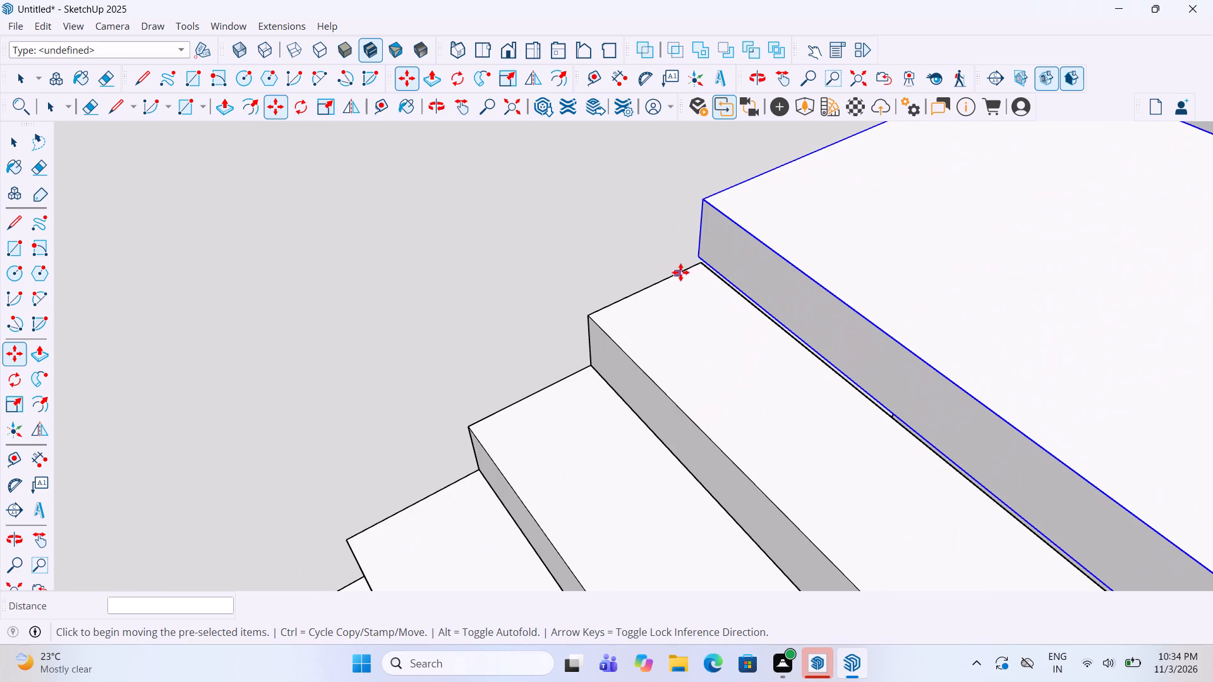
left_click(695, 260)
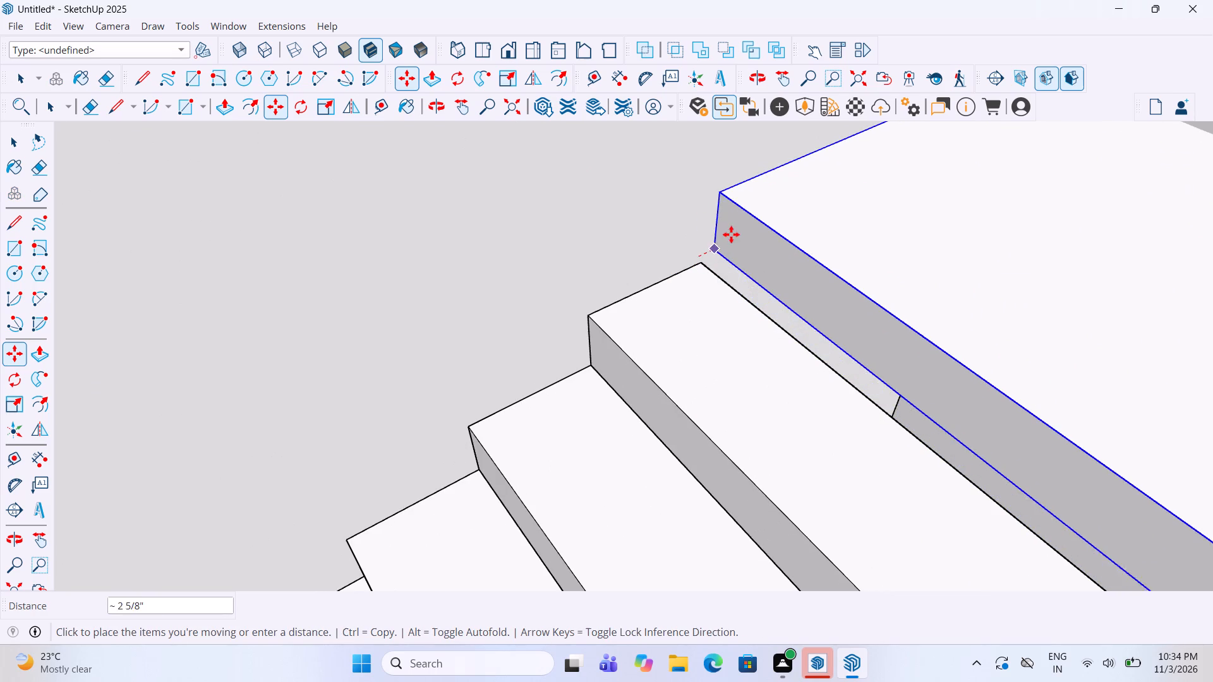
left_click(733, 233)
scroll(728, 248, "up", 4)
double_click(731, 240)
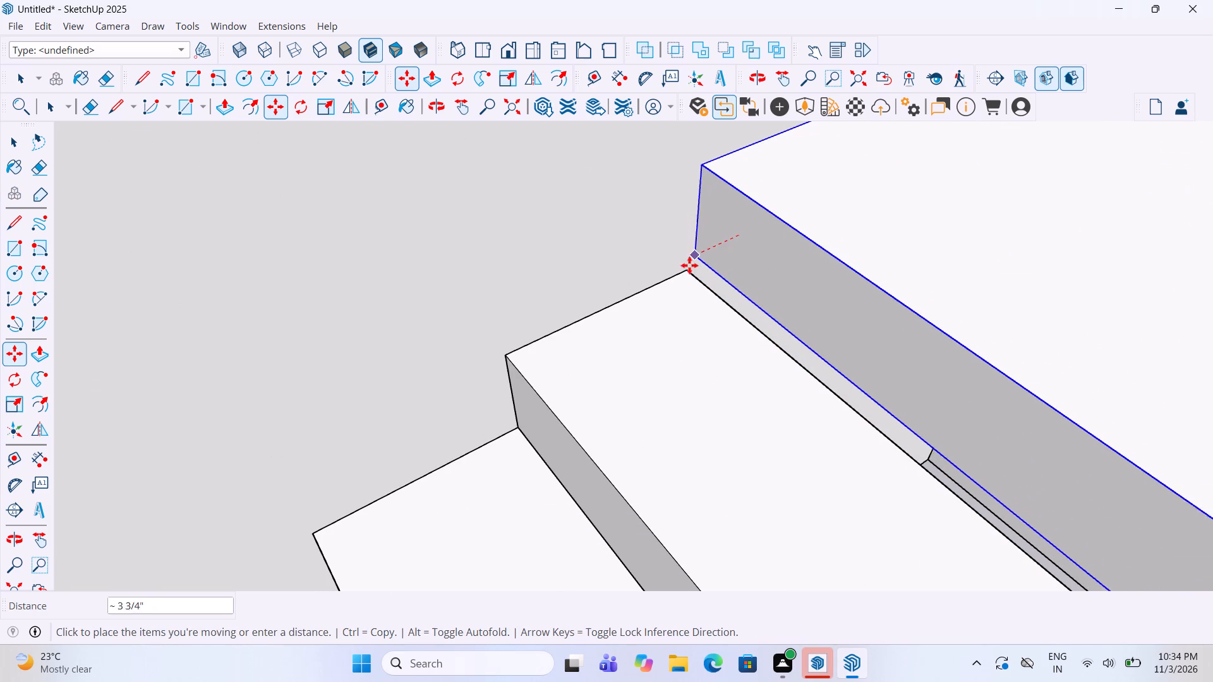
left_click(687, 272)
key("space")
scroll(637, 353, "down", 12)
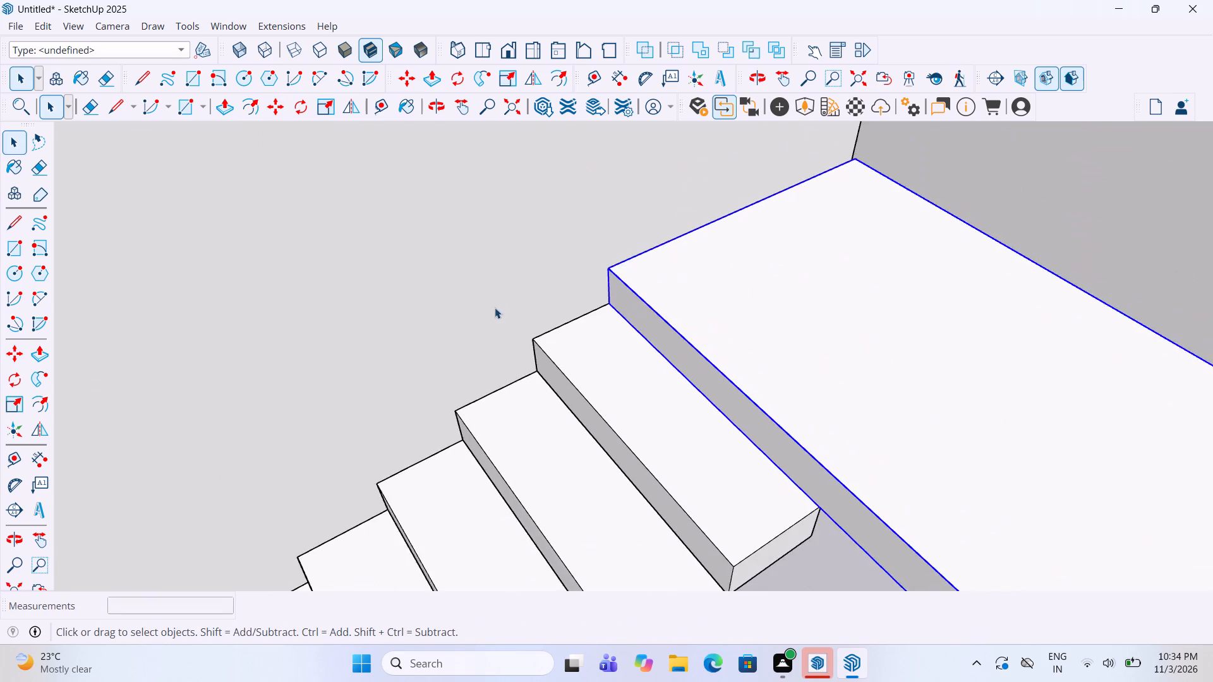
scroll(495, 308, "down", 14)
left_click(1053, 224)
Move the landing slab about 13/16" so its lower wall-side corner meets the top step's upper back wall-side corner.
scroll(944, 282, "down", 3)
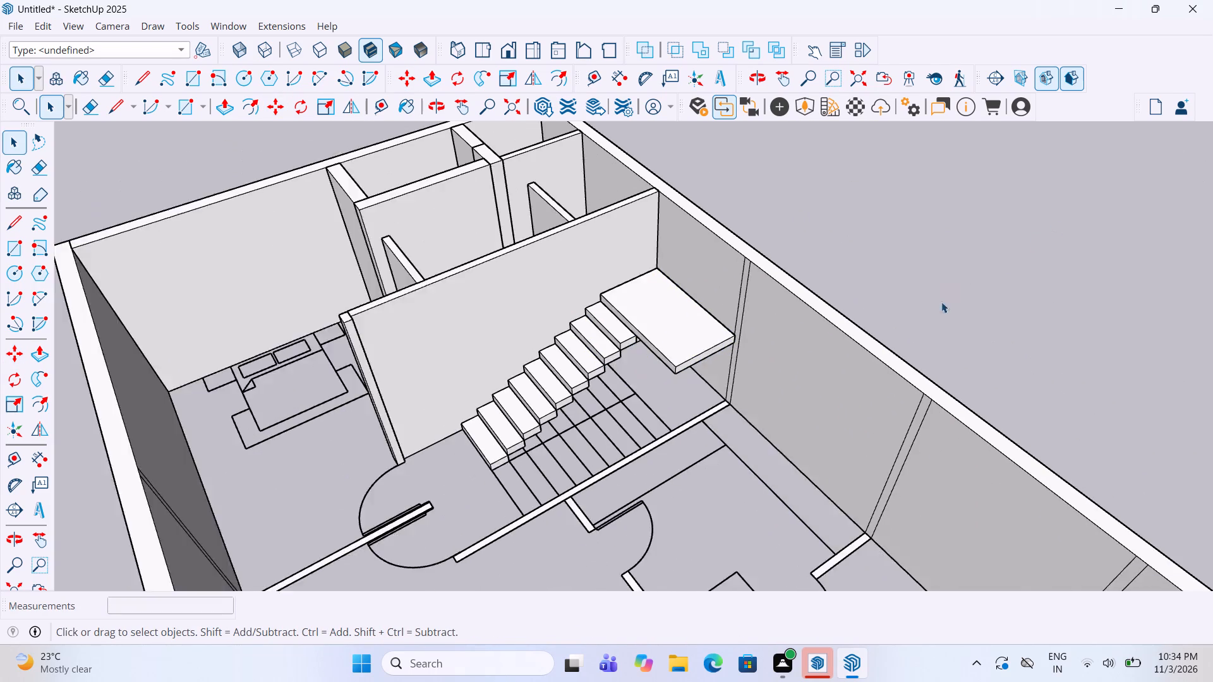
middle_click_drag(548, 389, 802, 385)
scroll(665, 452, "up", 4)
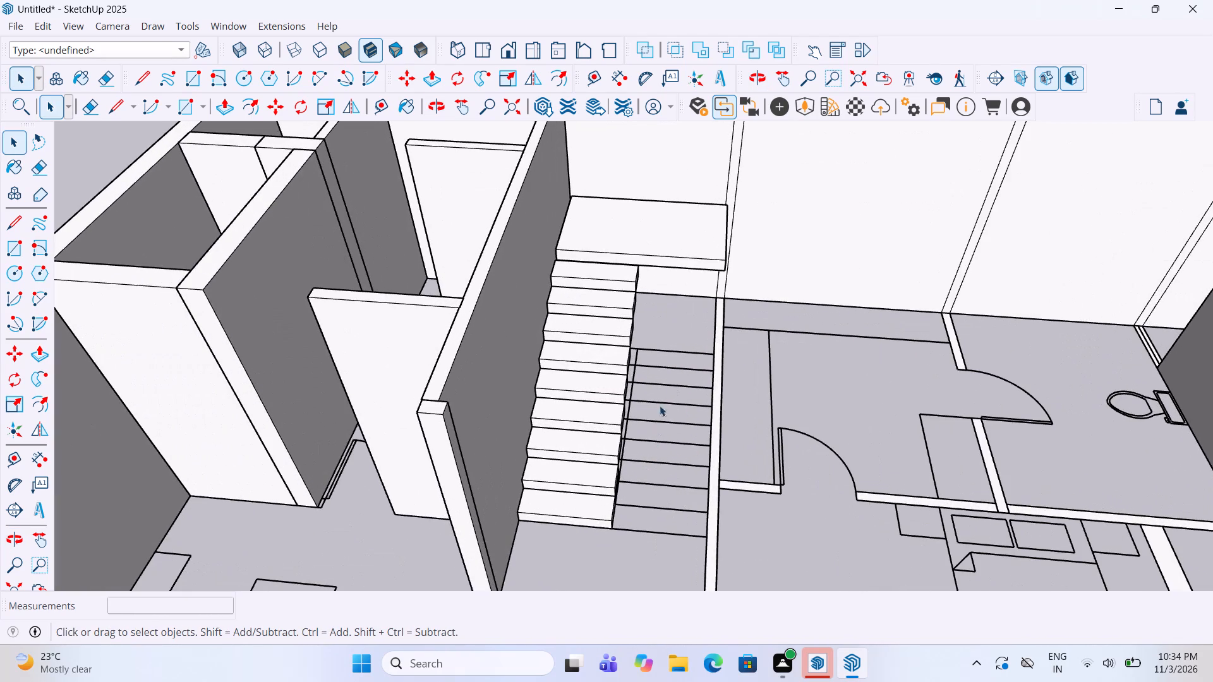
scroll(710, 349, "up", 7)
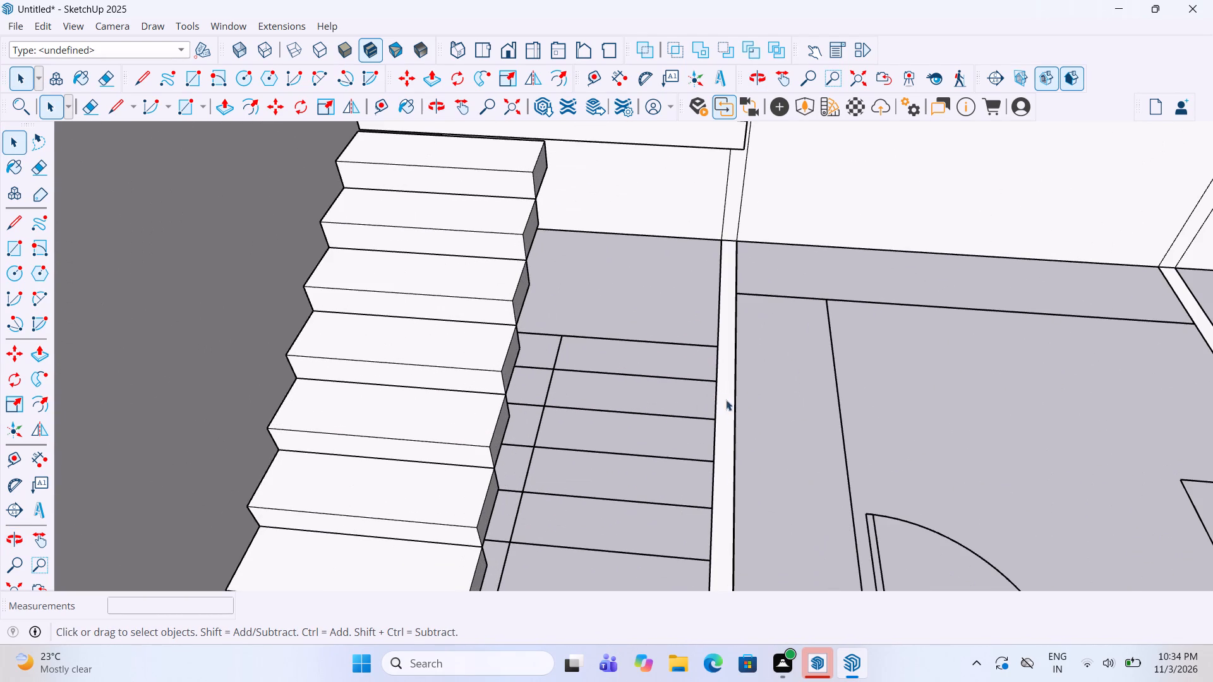
scroll(693, 298, "down", 4)
middle_click_drag(610, 179, 632, 210)
scroll(611, 179, "up", 4)
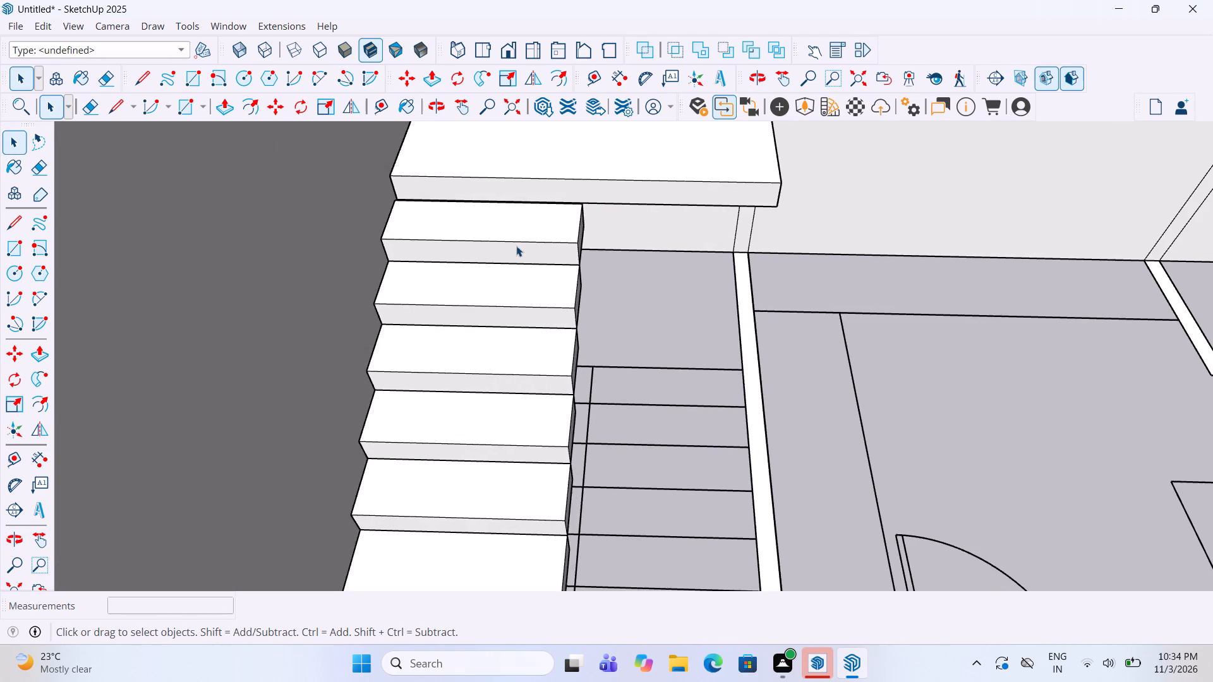
scroll(479, 206, "up", 6)
middle_click_drag(480, 205, 464, 128)
scroll(464, 164, "down", 2)
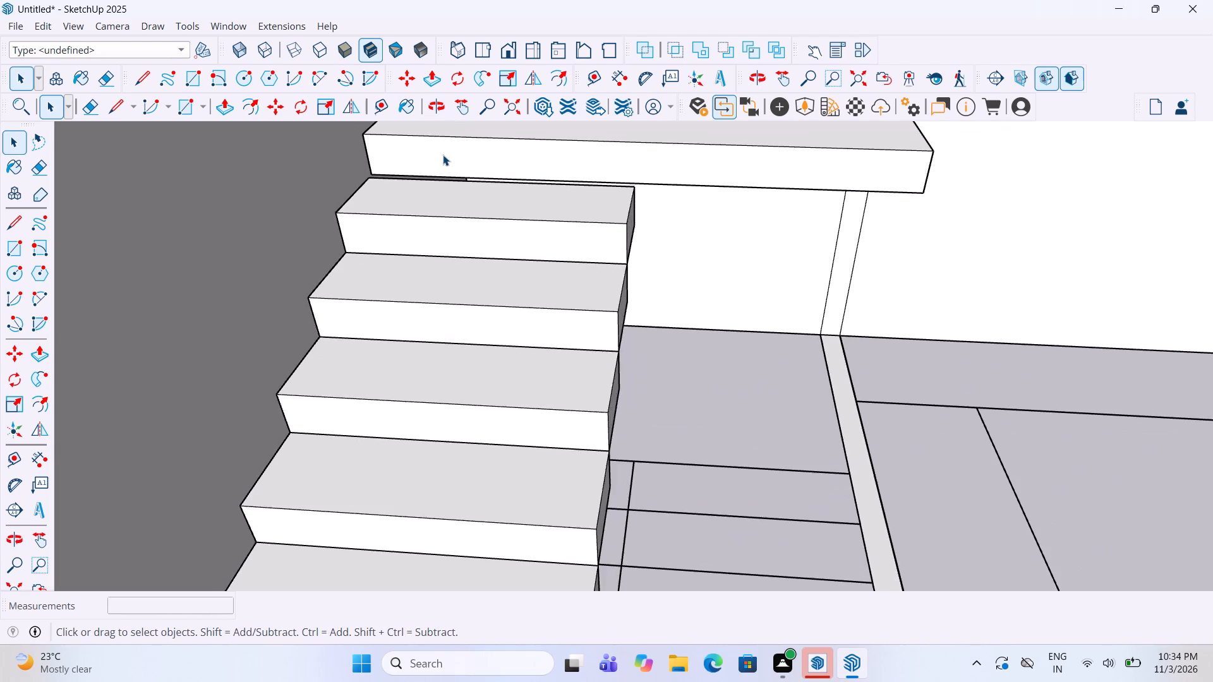
scroll(433, 153, "up", 2)
left_click(418, 151)
scroll(397, 162, "up", 2)
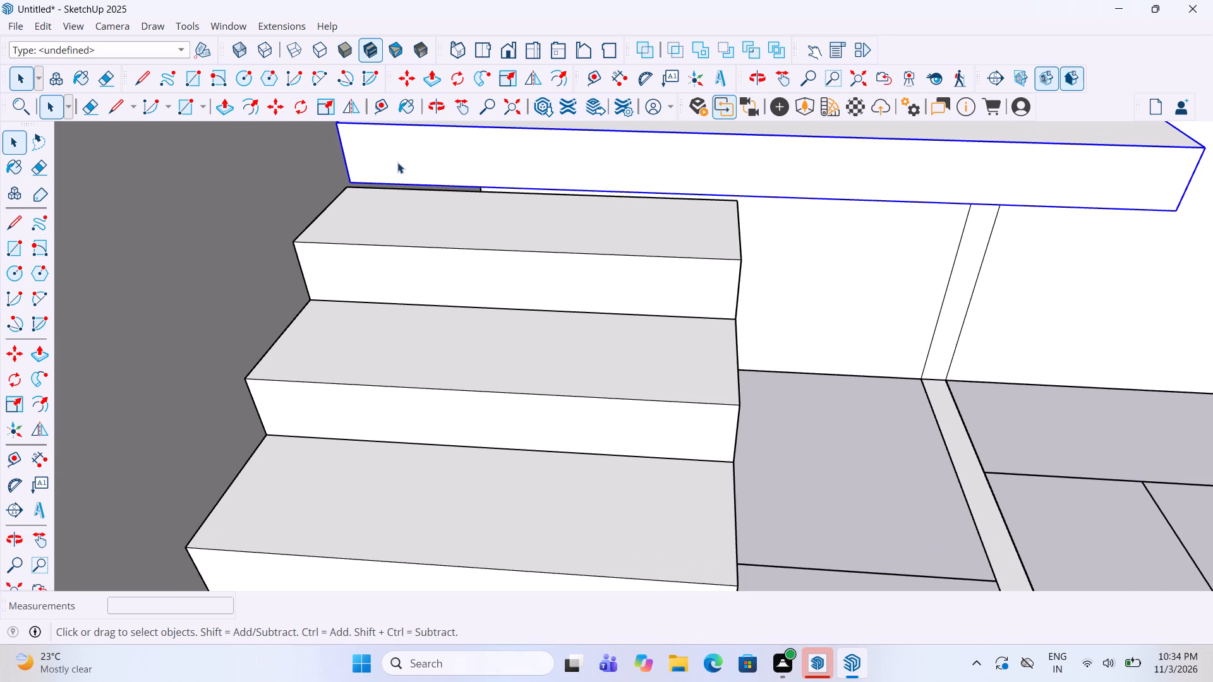
key("comma")
key("m")
scroll(334, 181, "up", 4)
left_click(358, 182)
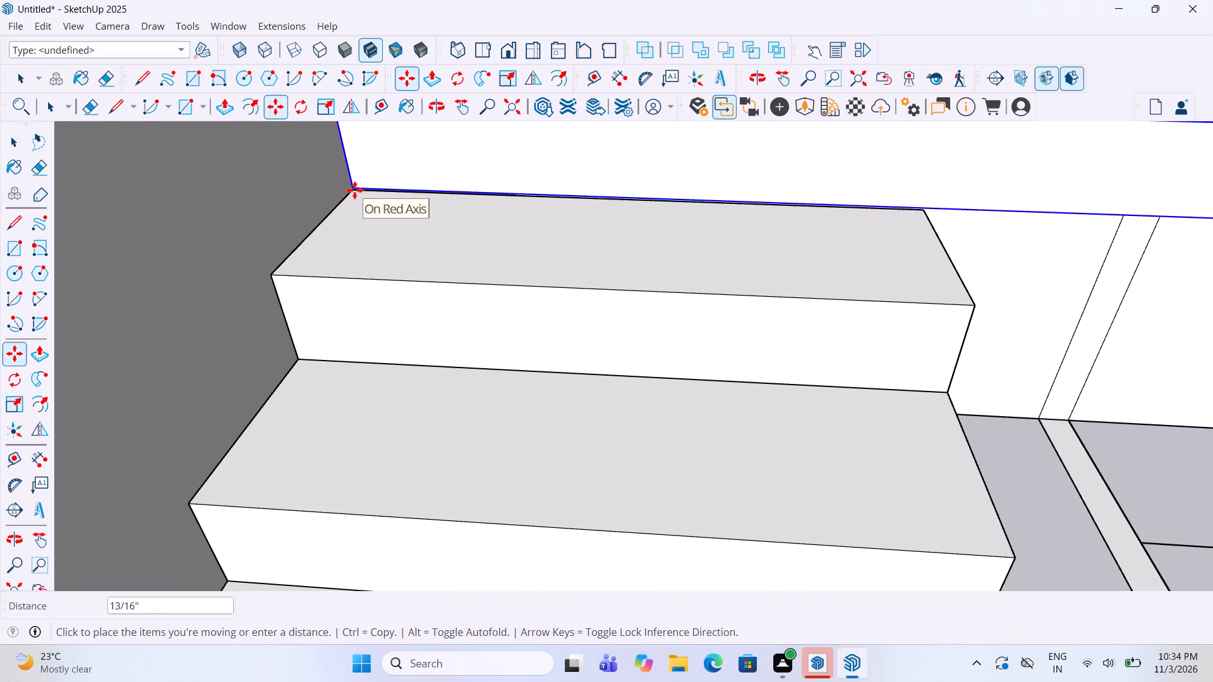
left_click(352, 188)
key("space")
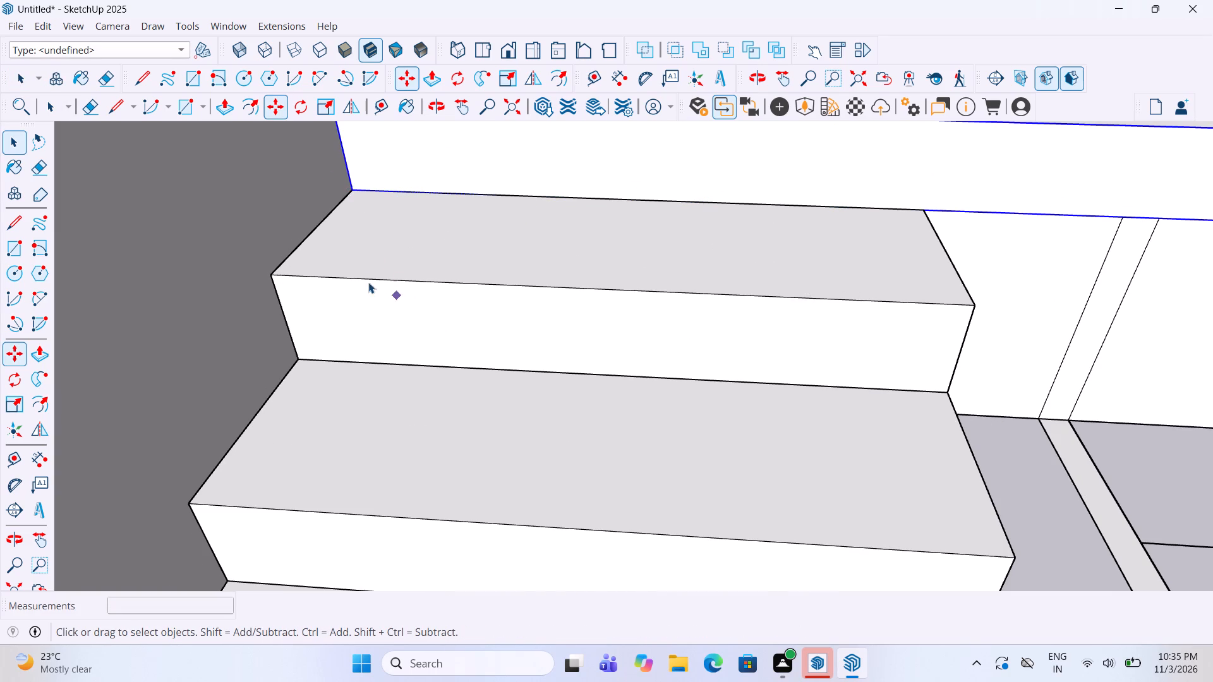
scroll(362, 278, "down", 5)
left_click(892, 388)
scroll(610, 385, "down", 9)
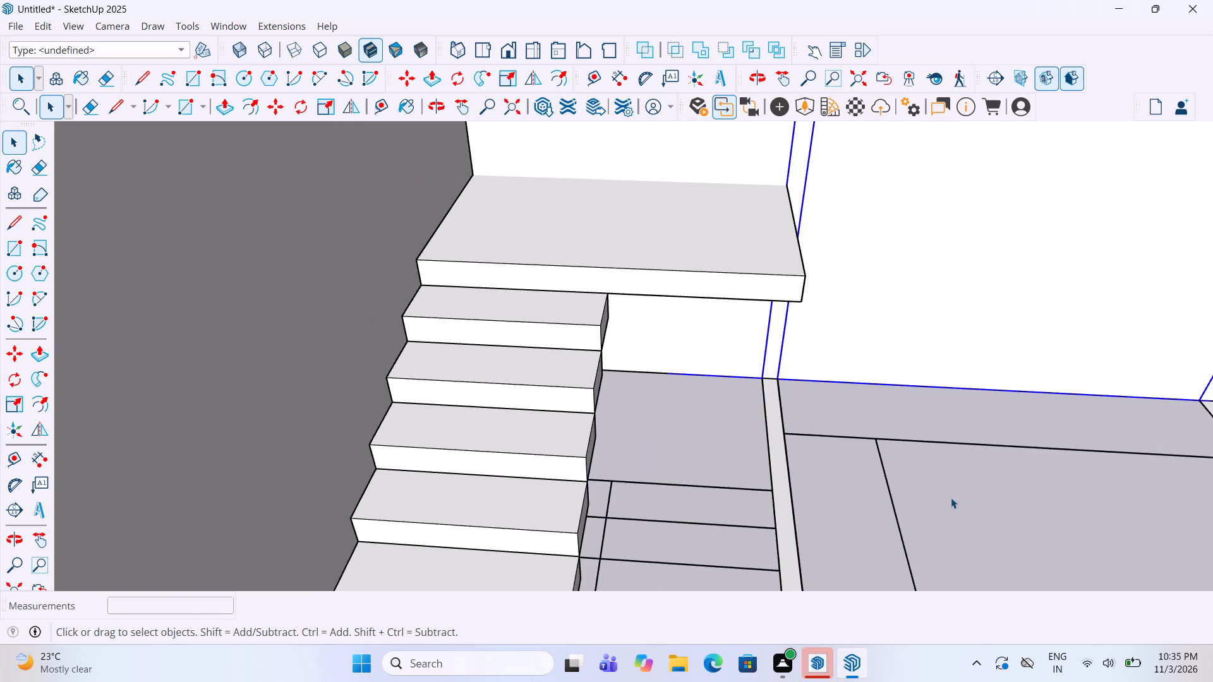
left_click(951, 498)
Copy the top step of the first flight, placing its lower back outer corner on the landing's upper front outer corner.
scroll(639, 314, "down", 4)
middle_click_drag(562, 244, 564, 374)
scroll(564, 374, "down", 3)
middle_click_drag(572, 319, 586, 378)
scroll(579, 370, "up", 8)
middle_click_drag(578, 337, 539, 232)
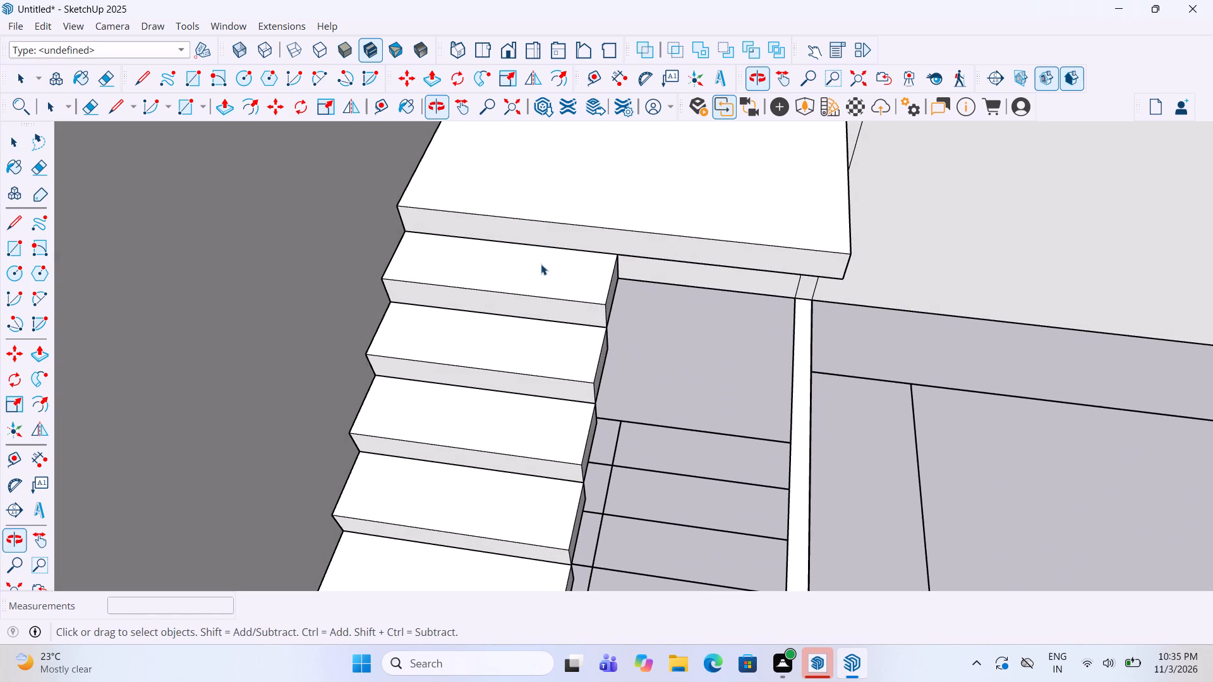
left_click(543, 267)
scroll(543, 267, "up", 1)
key("m")
middle_click_drag(656, 193, 586, 182)
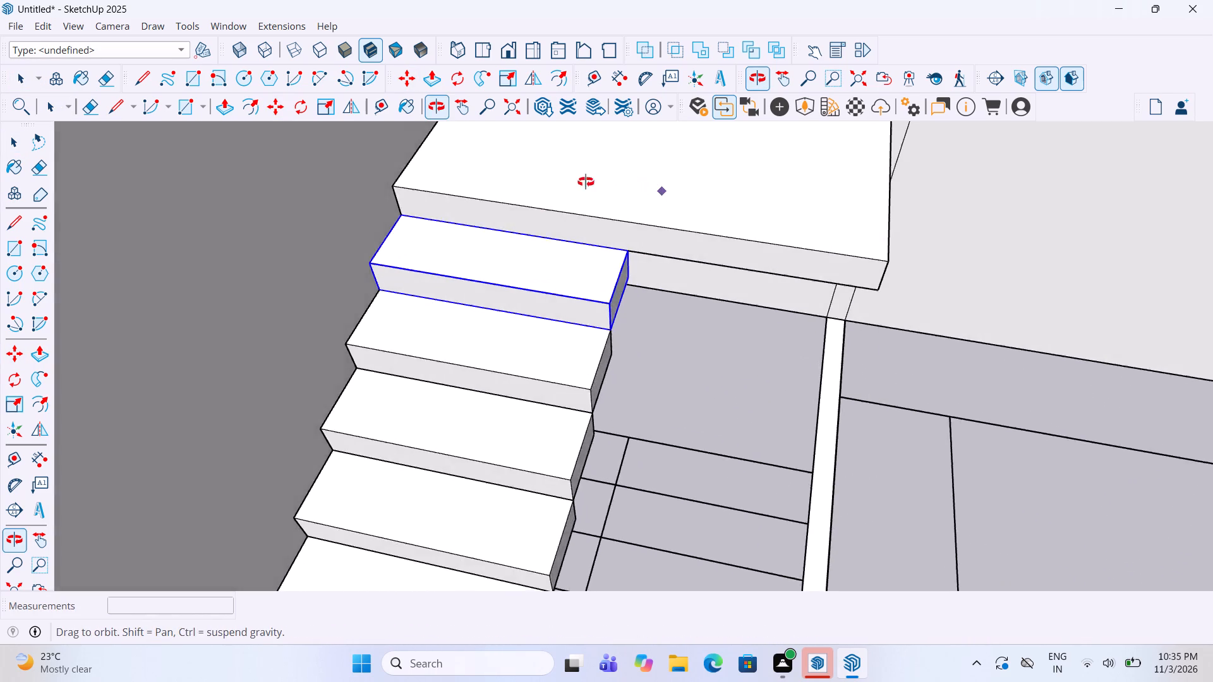
middle_click_drag(586, 182, 524, 182)
left_click(643, 278)
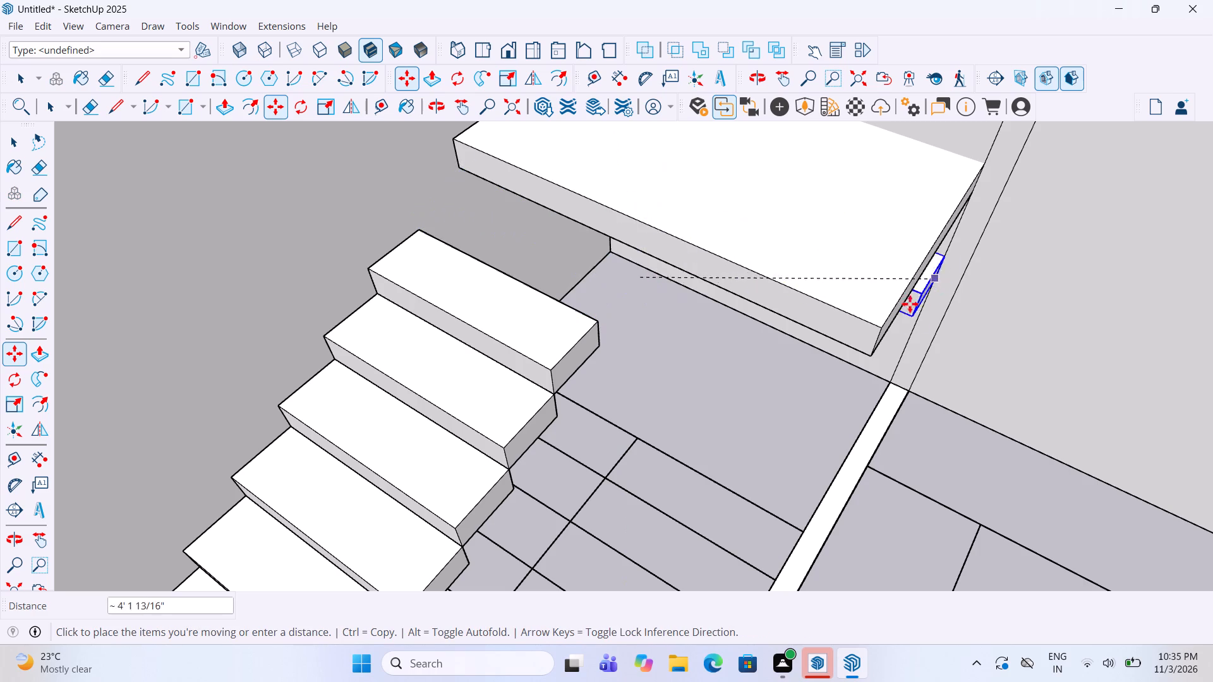
key("Escape")
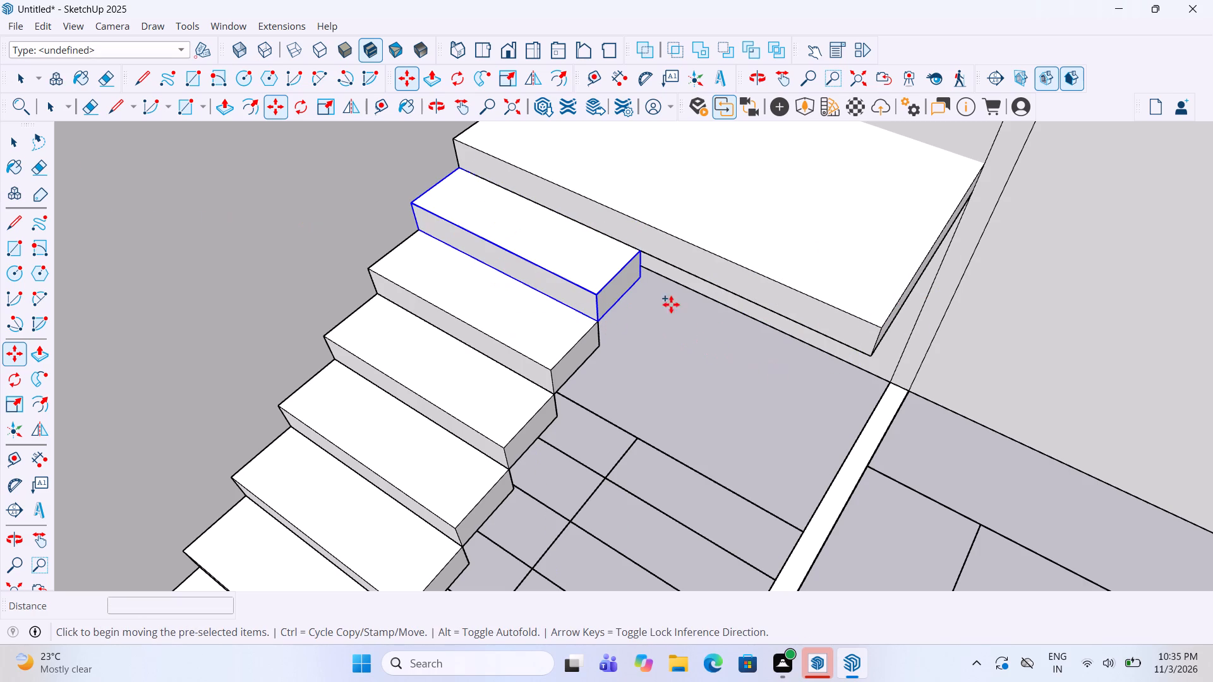
left_click(641, 279)
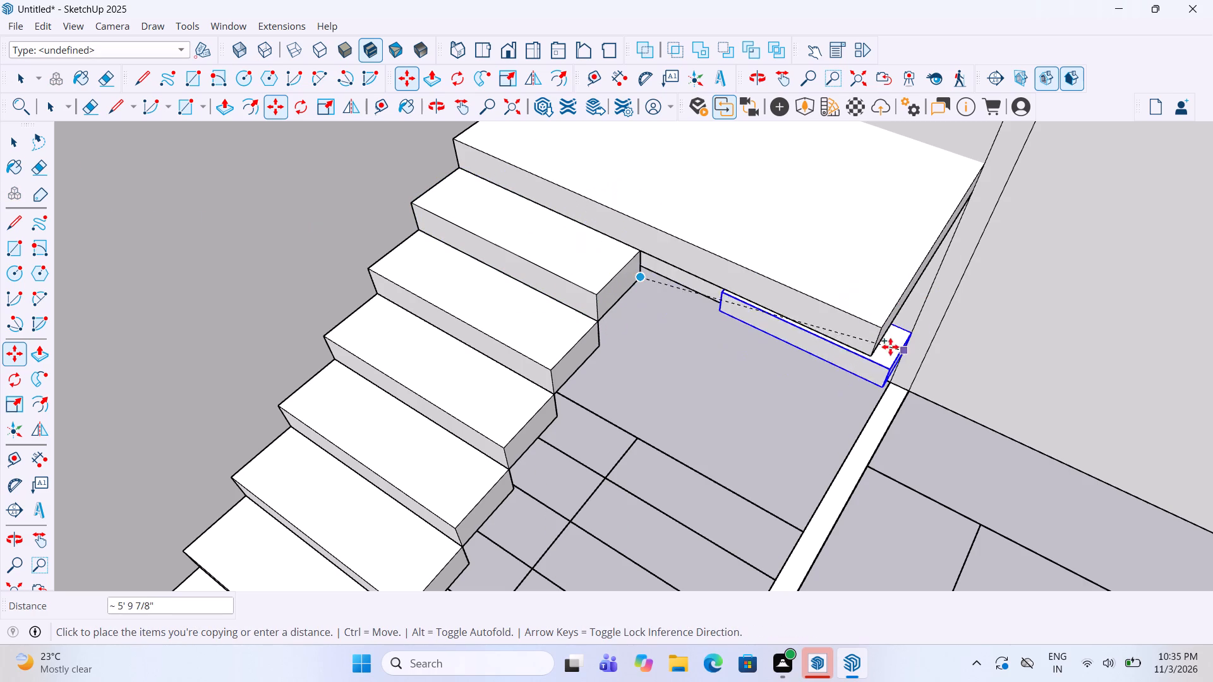
left_click(874, 330)
key("space")
left_click(932, 441)
Add three more steps above the landing by copying each from lower back to upper front outer corner, about 1' 1 7/16" apart.
scroll(669, 380, "down", 4)
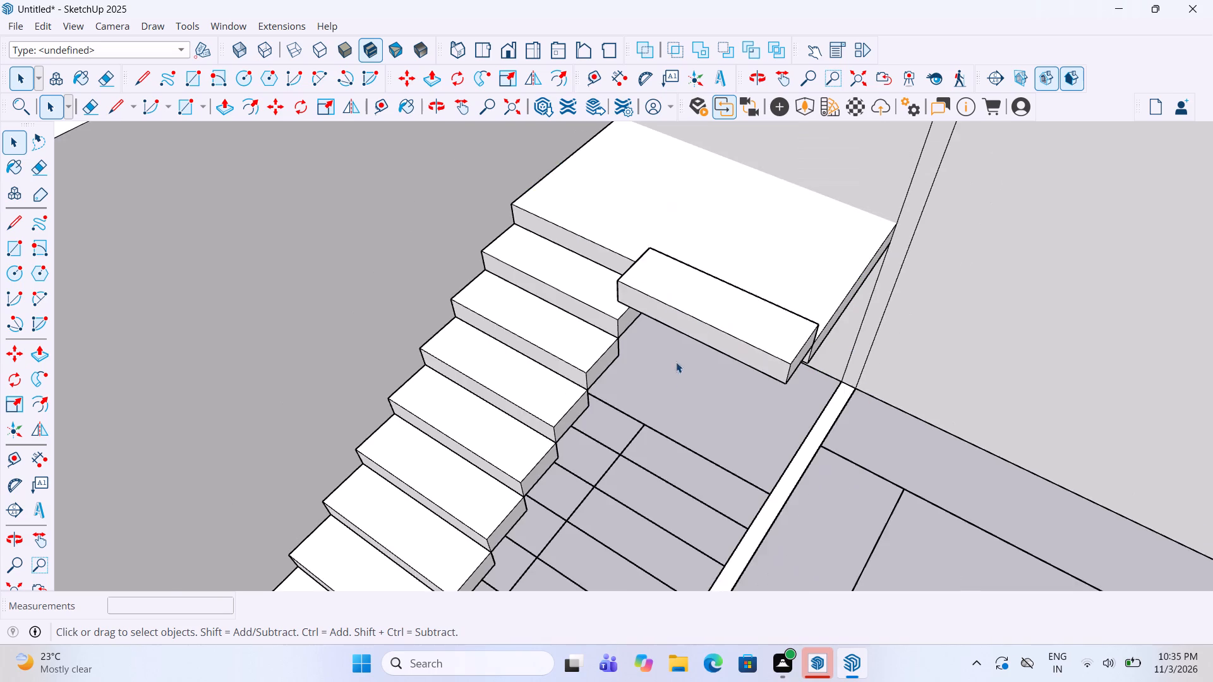
middle_click_drag(699, 326, 444, 284)
left_click(649, 352)
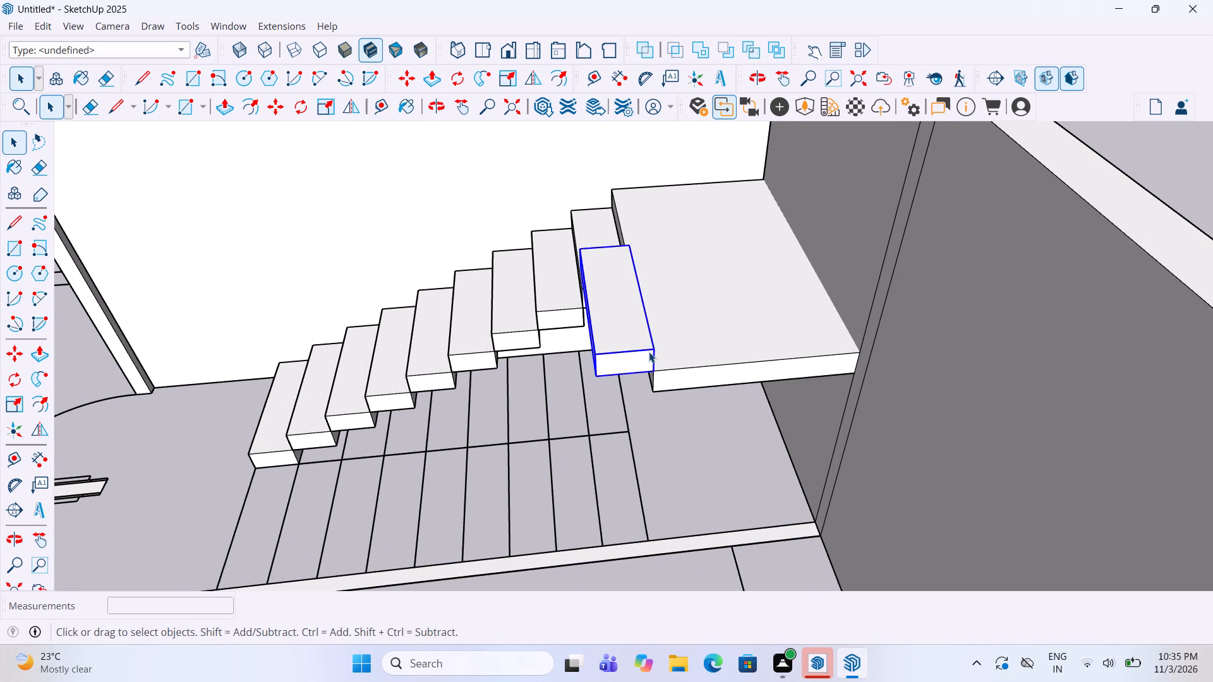
key("m")
left_click(655, 376)
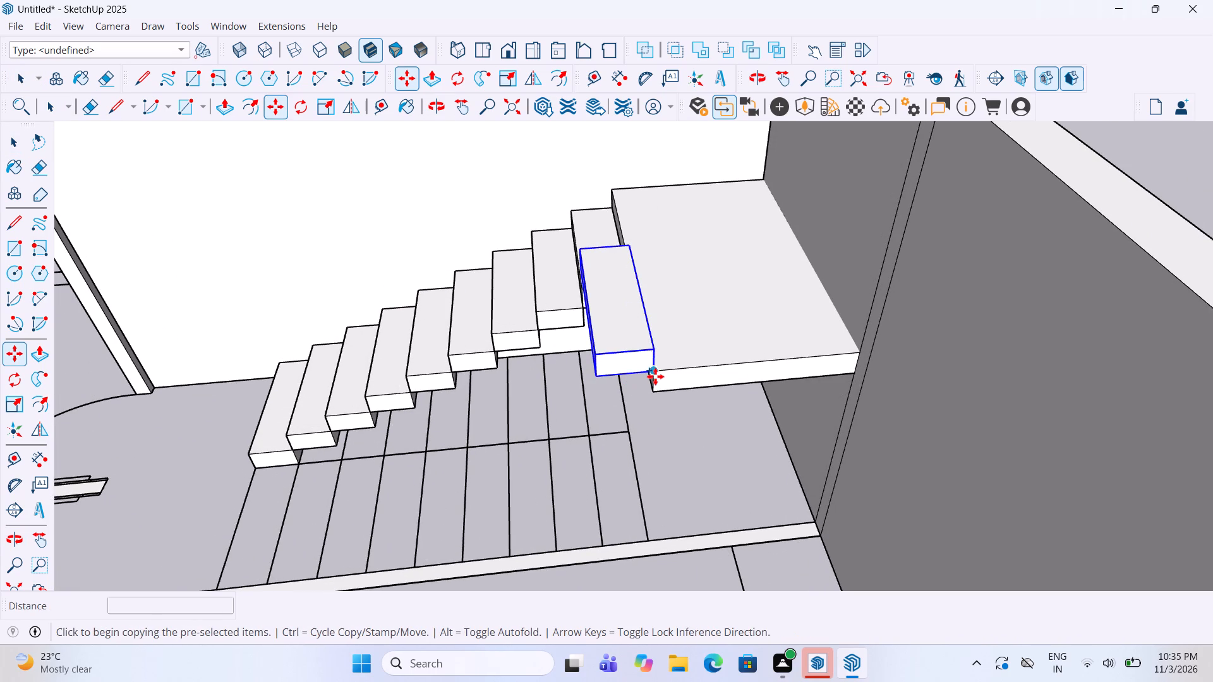
left_click(593, 359)
key("m")
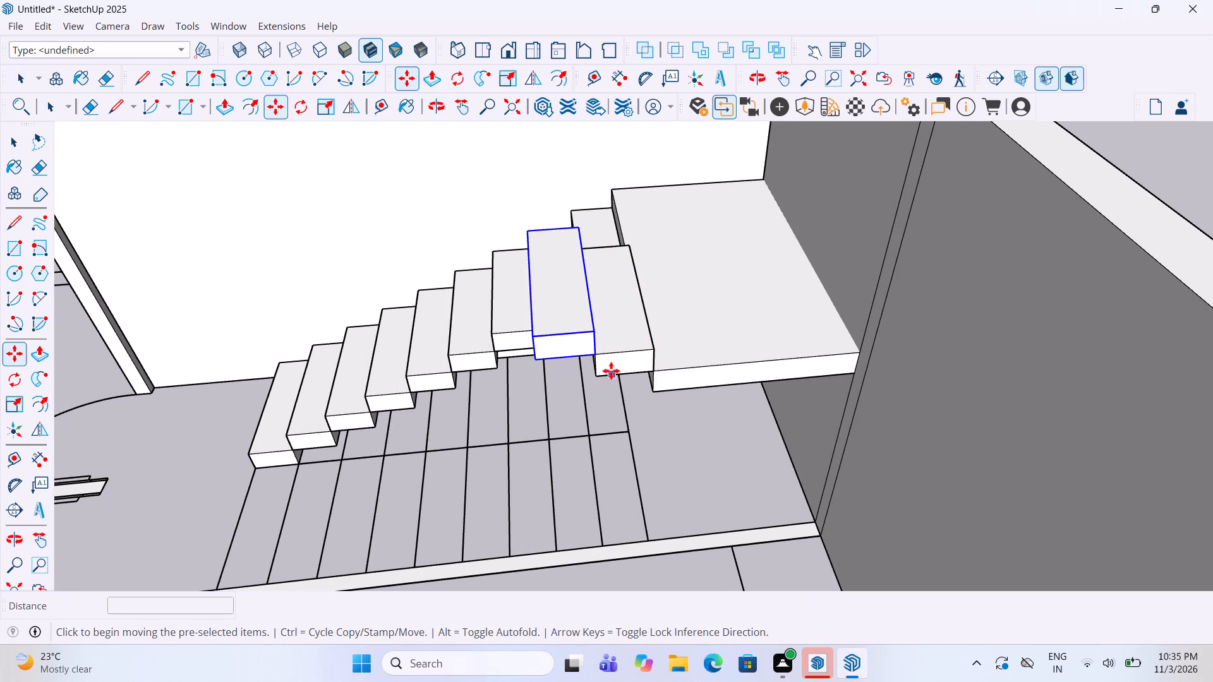
left_click(596, 354)
left_click(528, 335)
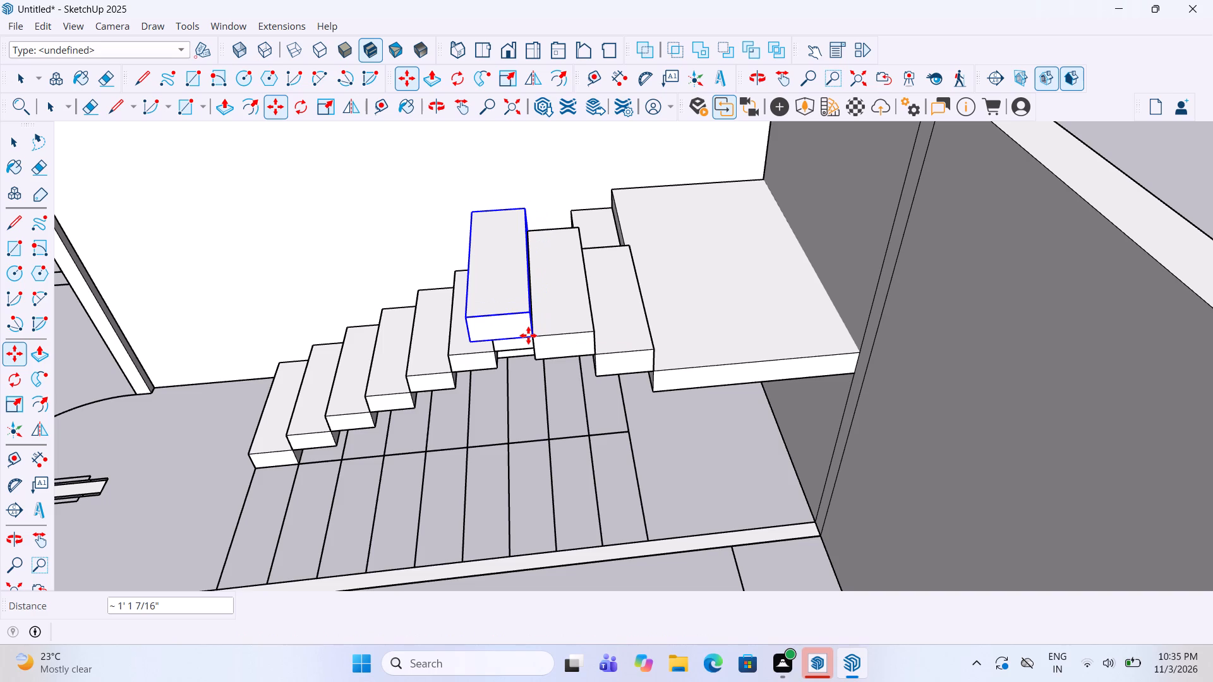
key("m")
left_click(536, 337)
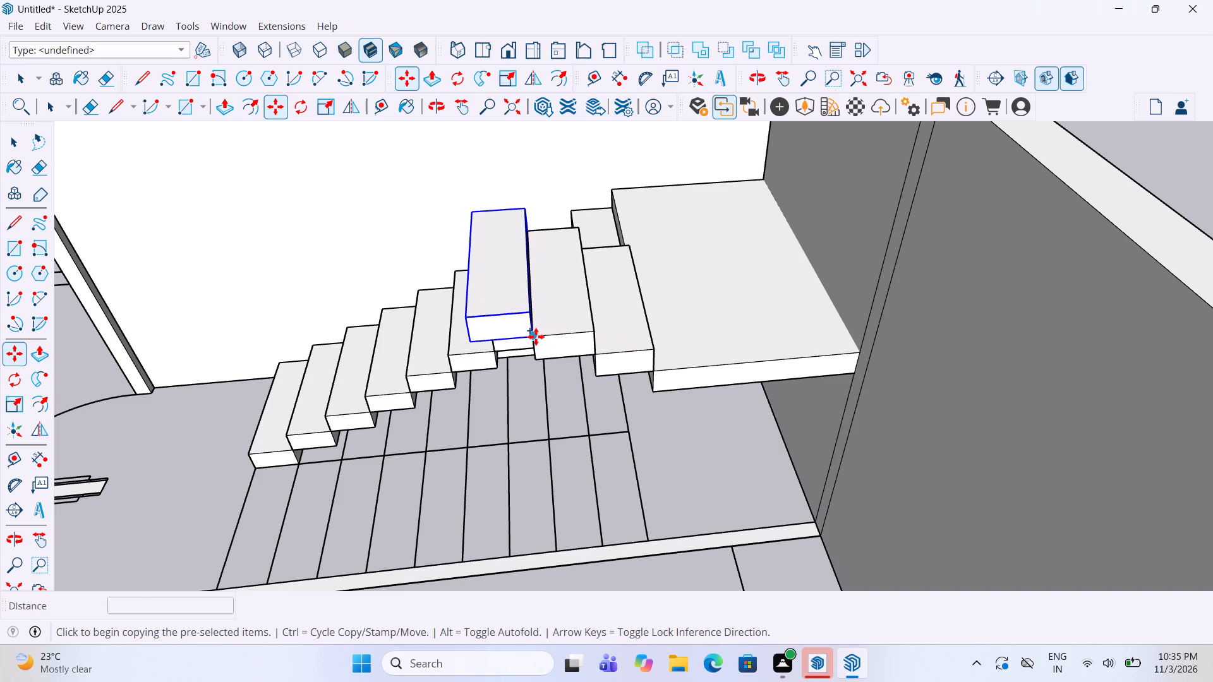
left_click(469, 318)
Continue the second flight with three more step copies, each offset about 1' 1 7/16" from the previous step's outer corner.
key("m")
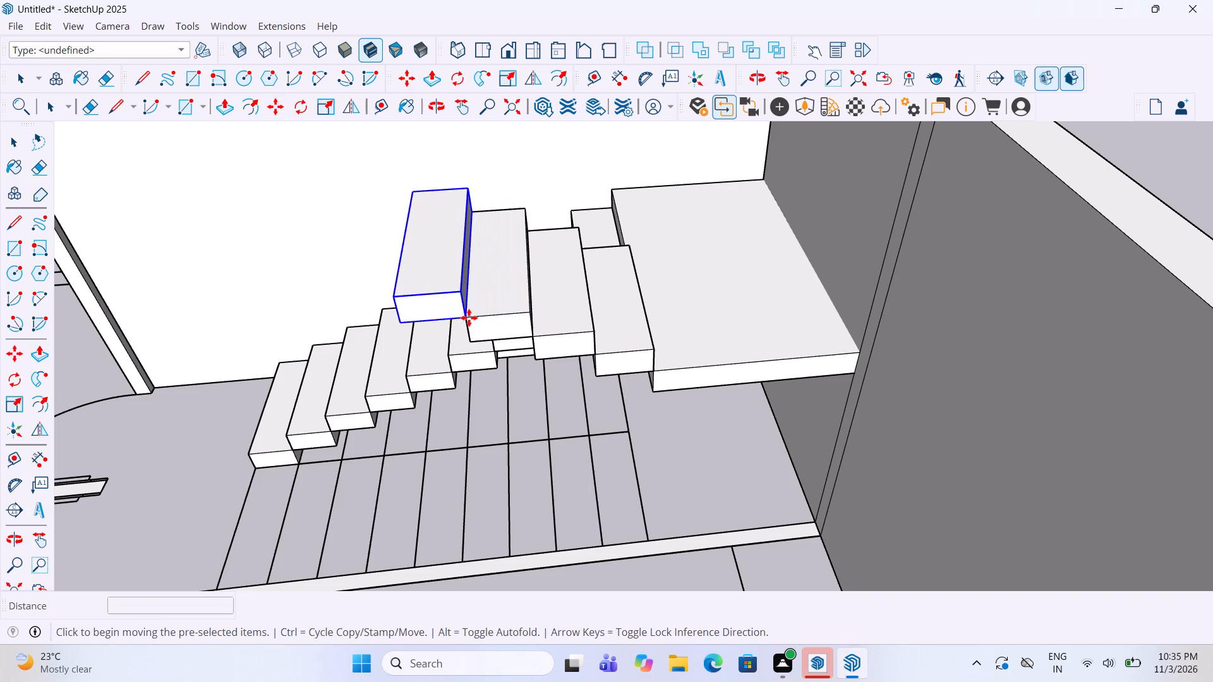
left_click(472, 321)
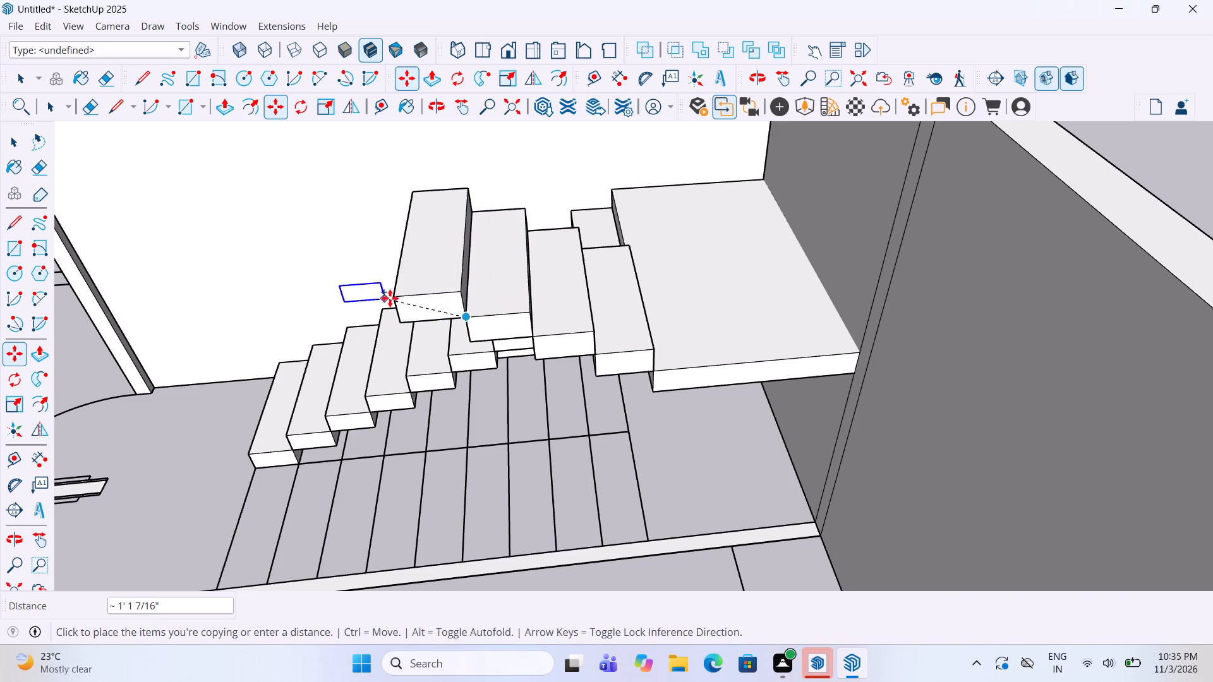
left_click(392, 300)
key("m")
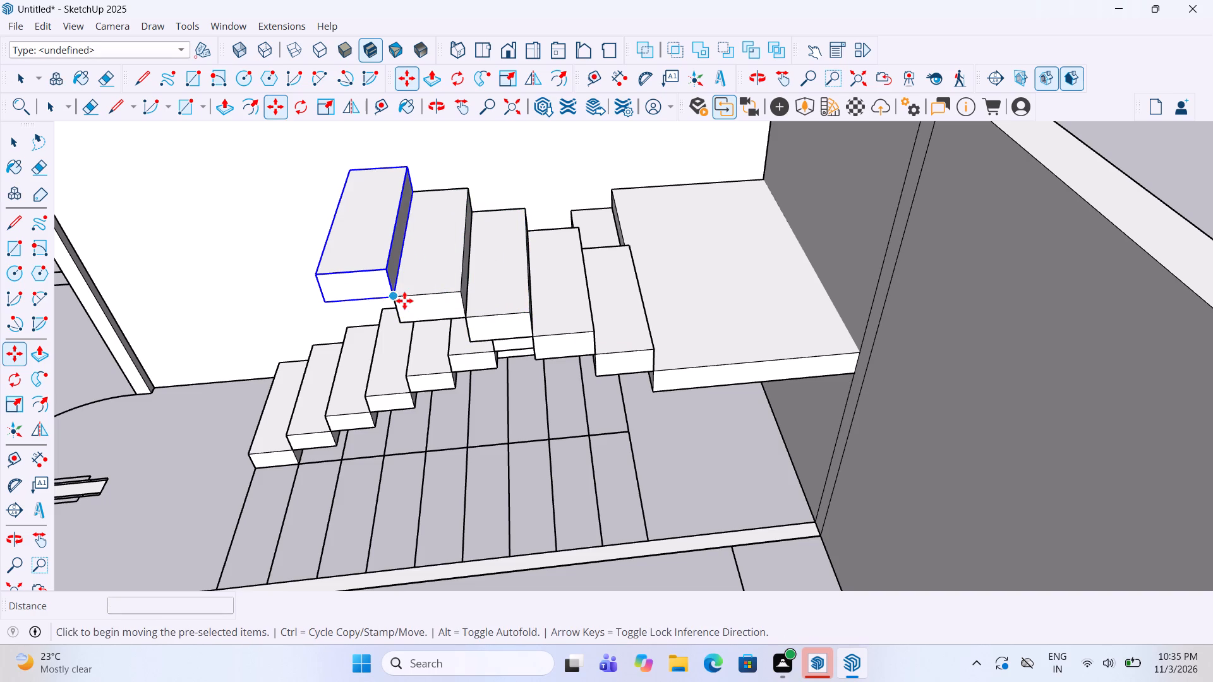
left_click(399, 299)
left_click(315, 275)
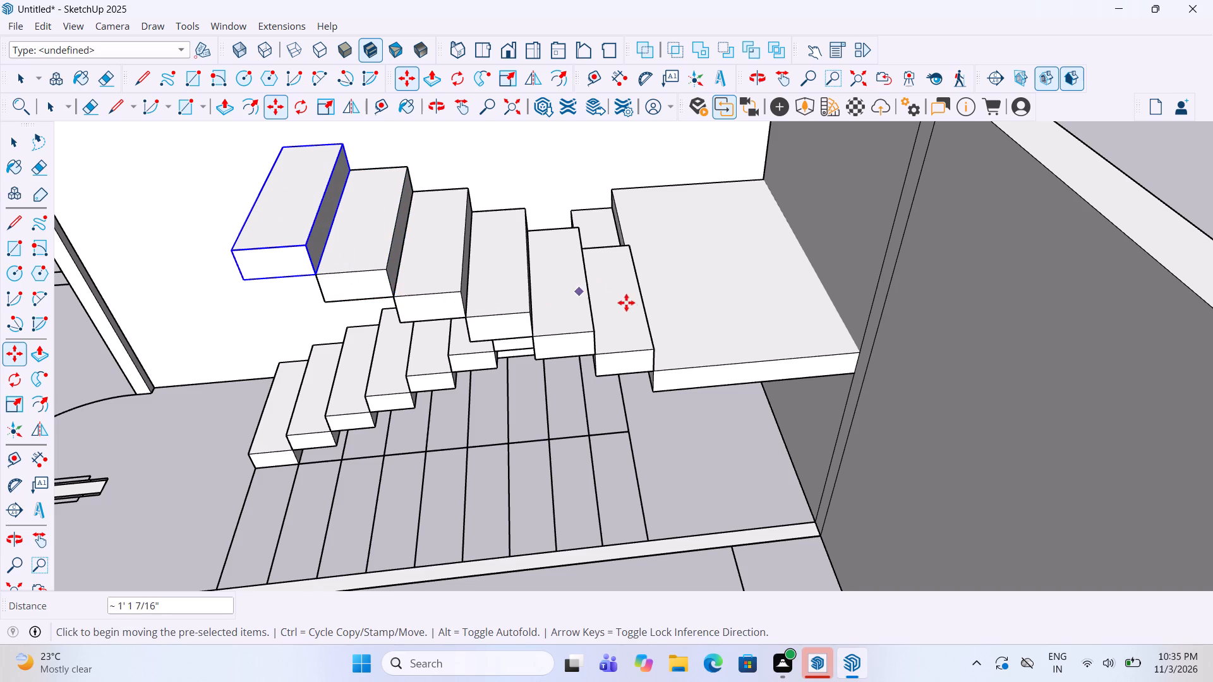
scroll(628, 304, "down", 3)
scroll(252, 247, "up", 3)
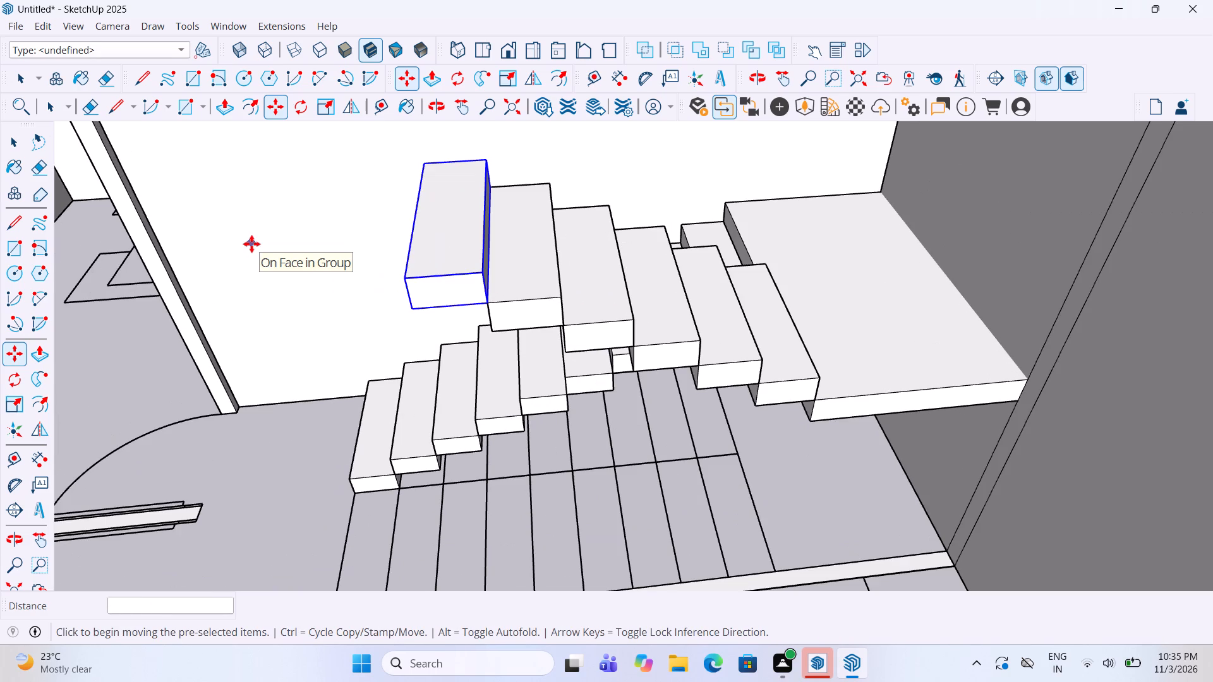
key("m")
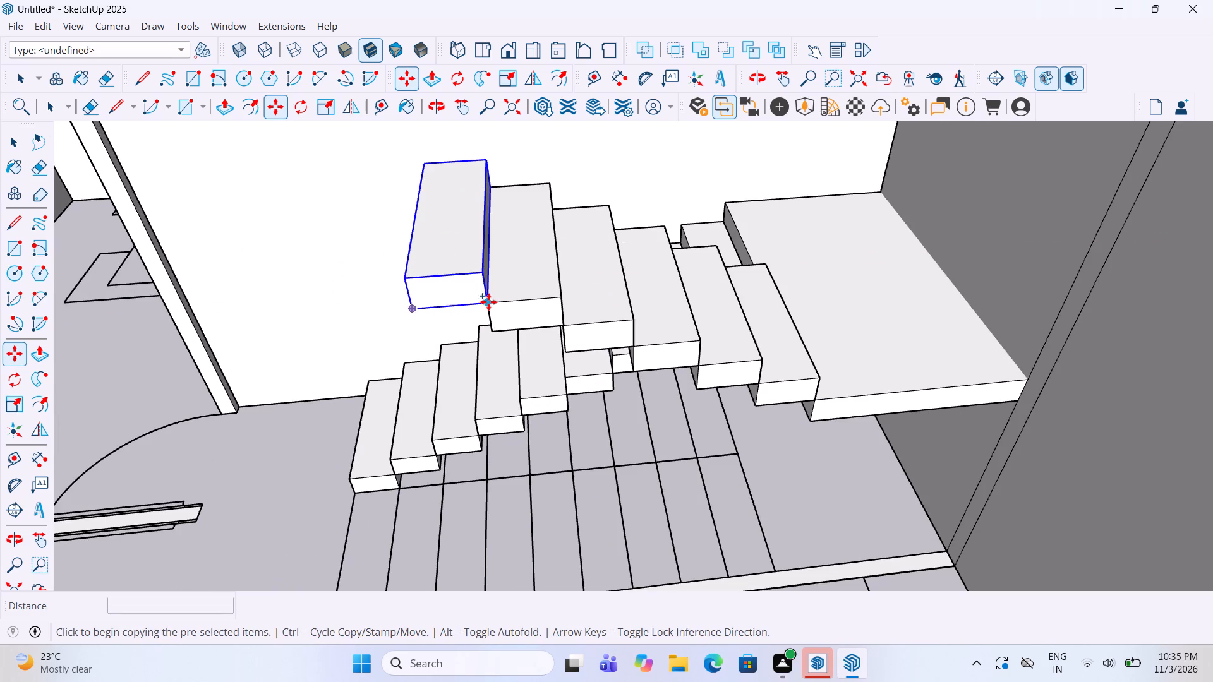
left_click(490, 302)
left_click(404, 280)
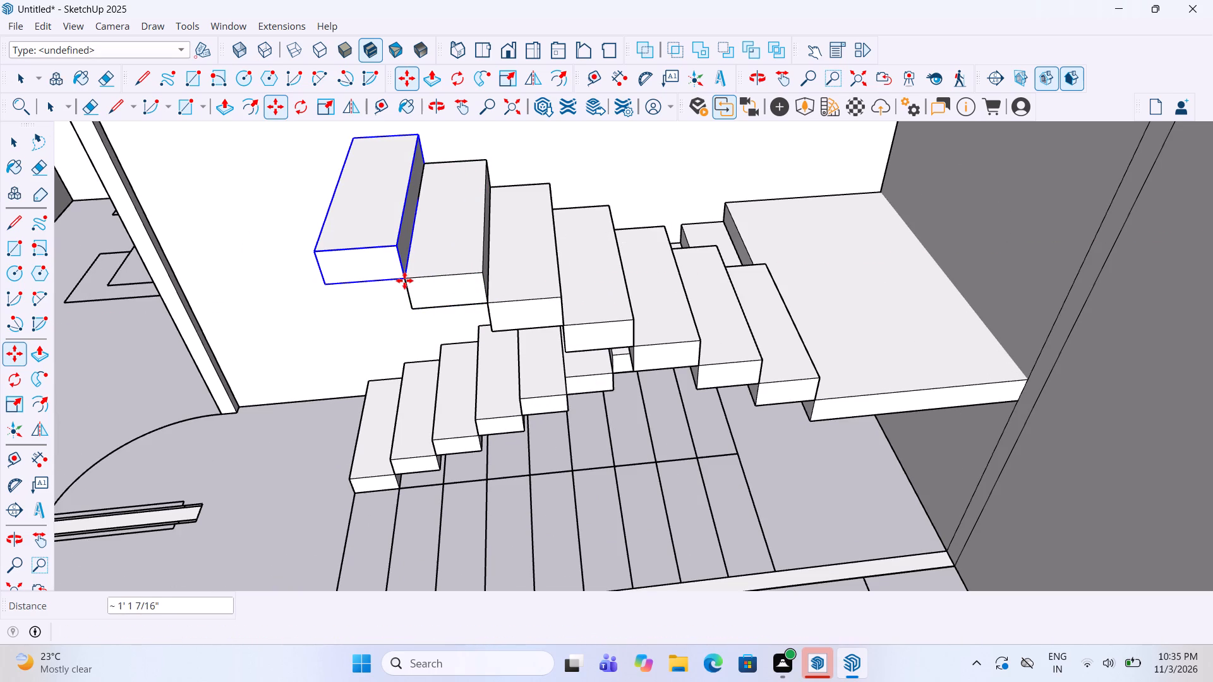
Complete the second flight with two more step copies, each about 1' 1 7/16" up and forward from the previous one.
key("m")
left_click(411, 281)
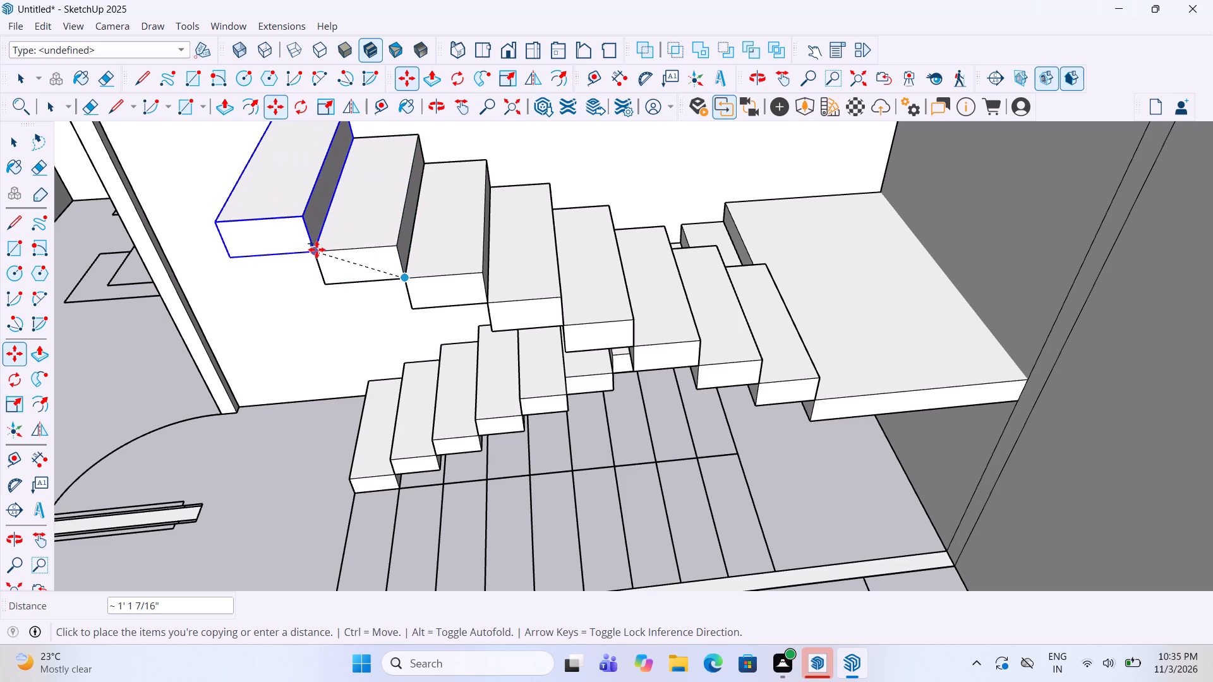
left_click(318, 254)
key("m")
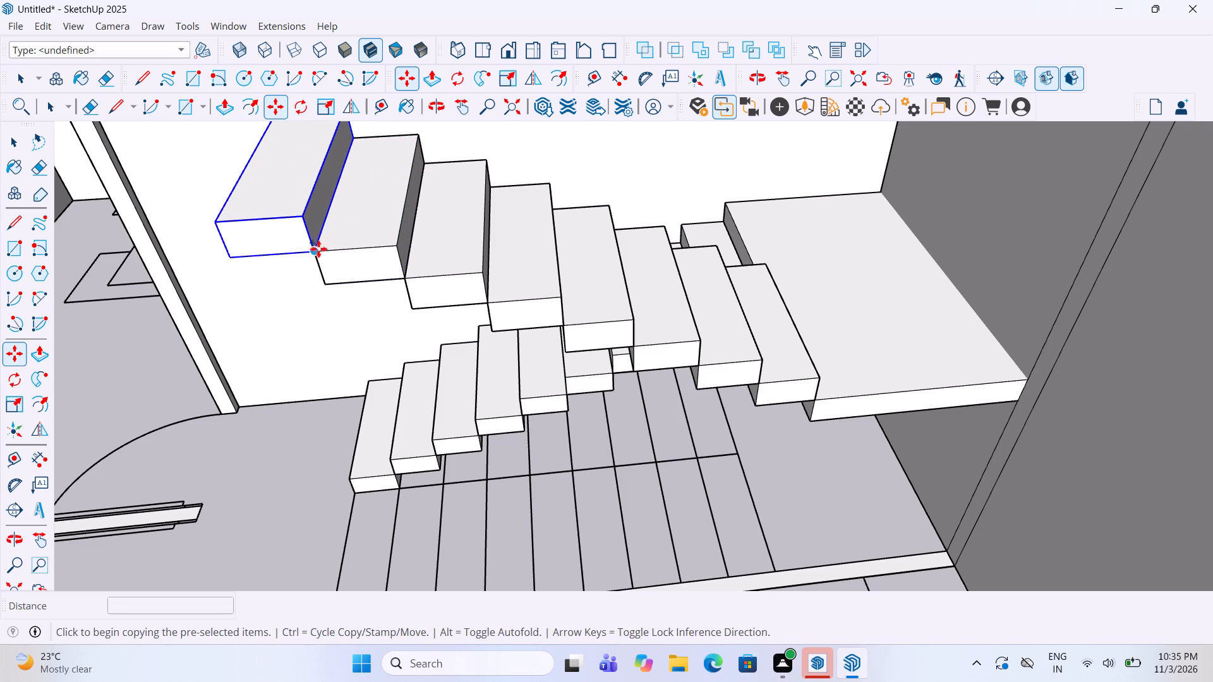
left_click(318, 248)
left_click(217, 222)
key("space")
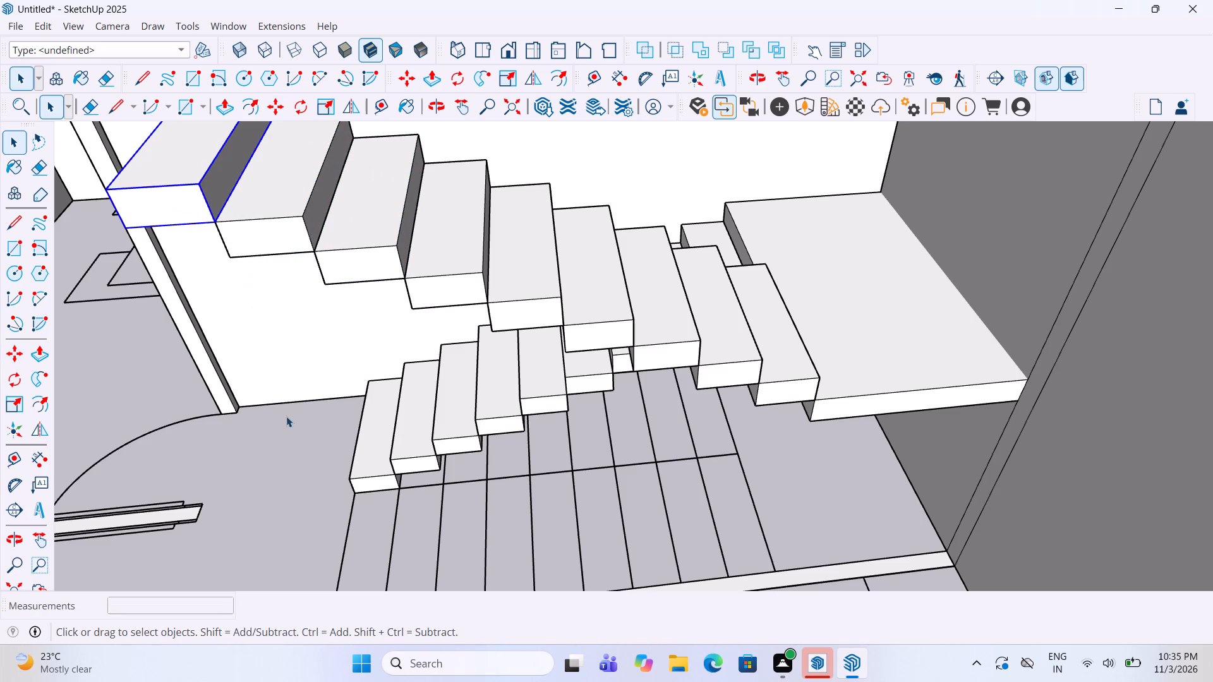
left_click(286, 416)
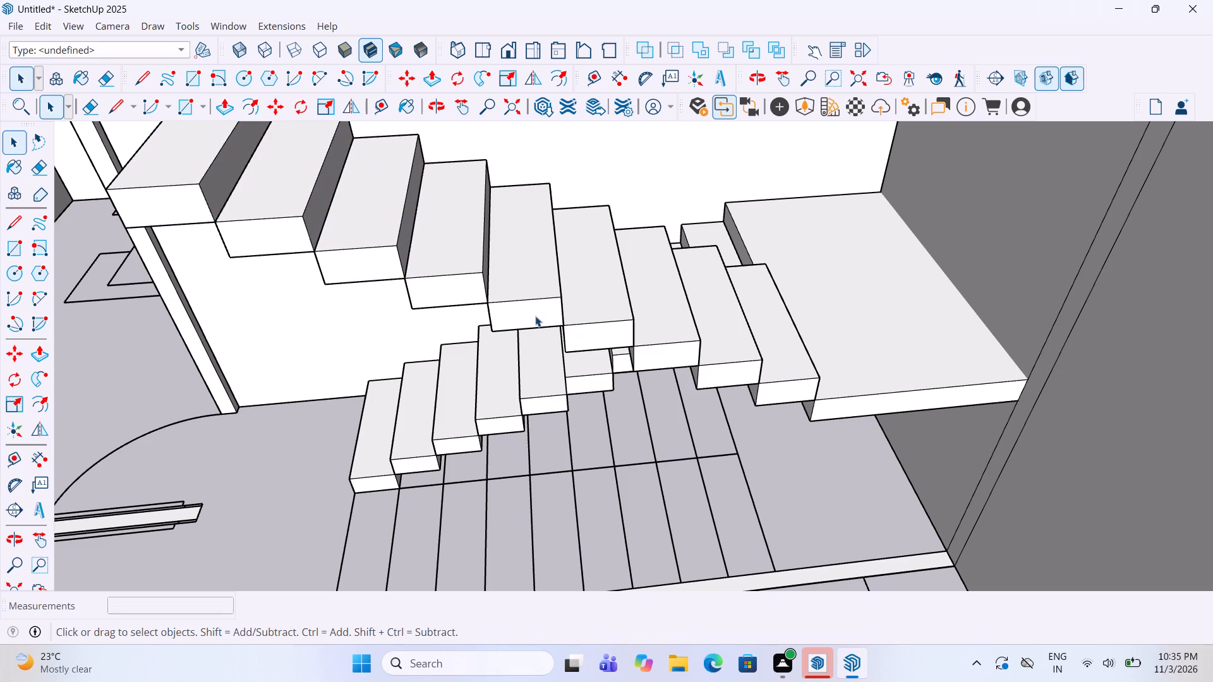
Examine both stair flights, the landing and the surrounding floor plan lines from several angles.
scroll(286, 306, "down", 3)
middle_click_drag(494, 320, 860, 325)
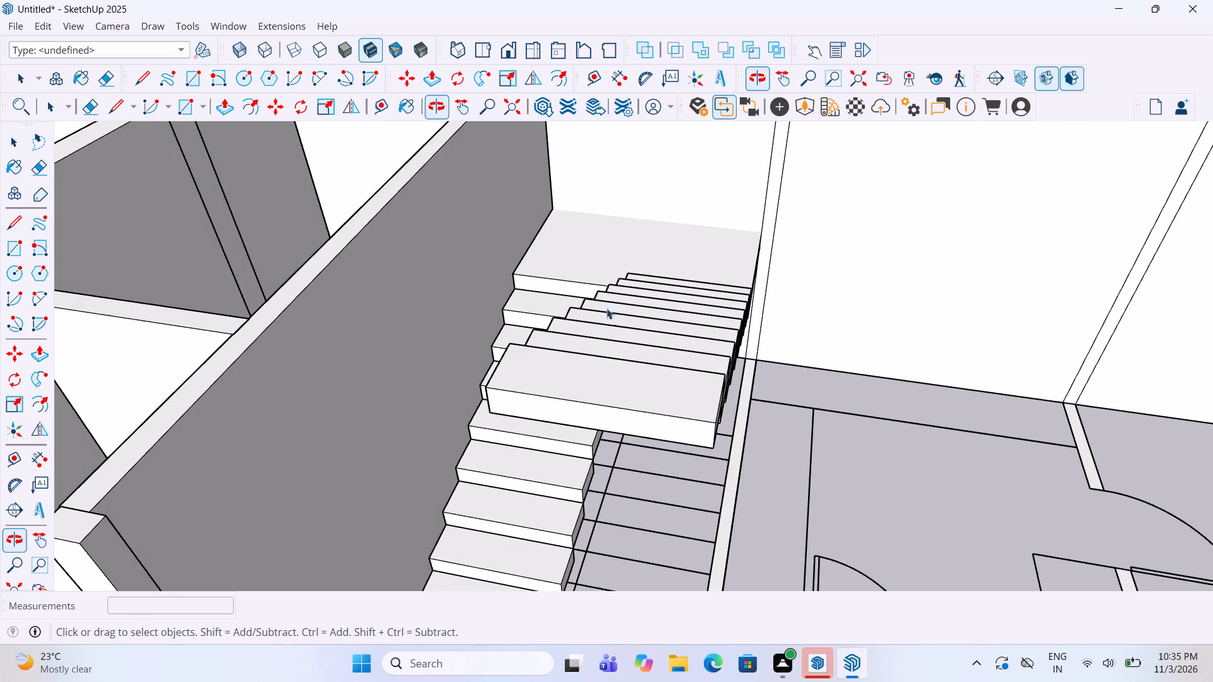
scroll(521, 359, "down", 15)
left_click(773, 225)
middle_click_drag(449, 396, 543, 417)
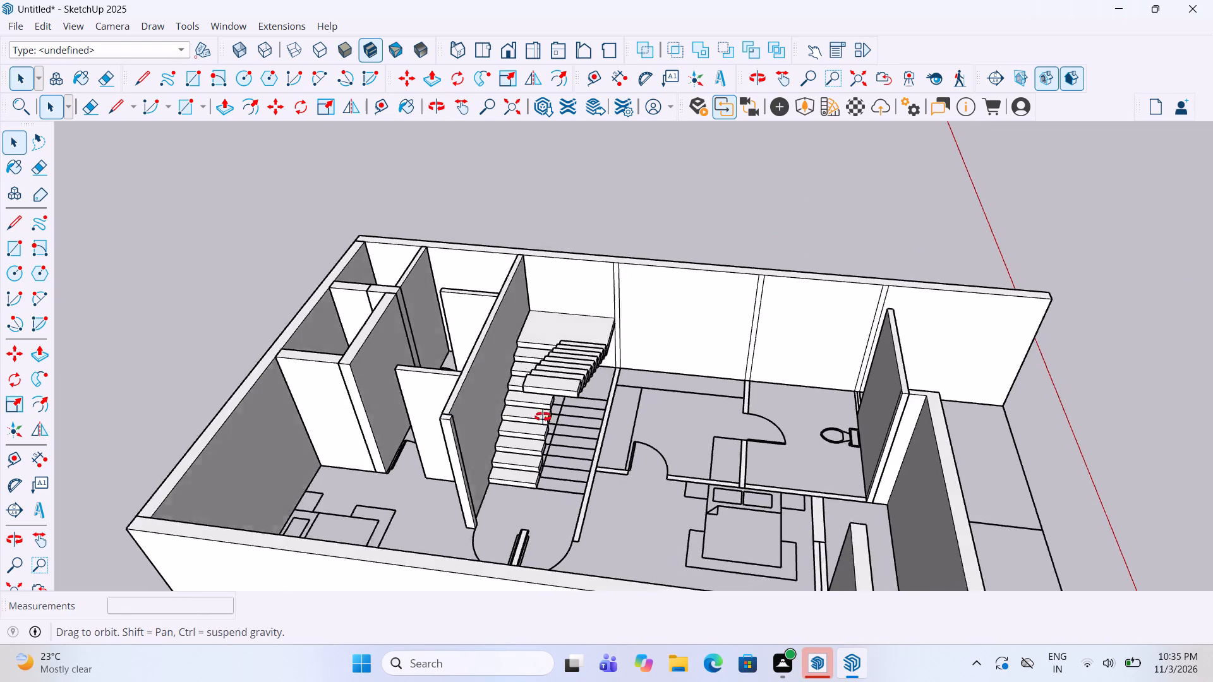
middle_click_drag(543, 417, 640, 433)
scroll(685, 459, "up", 3)
middle_click_drag(684, 459, 383, 503)
scroll(443, 505, "up", 3)
scroll(546, 493, "up", 2)
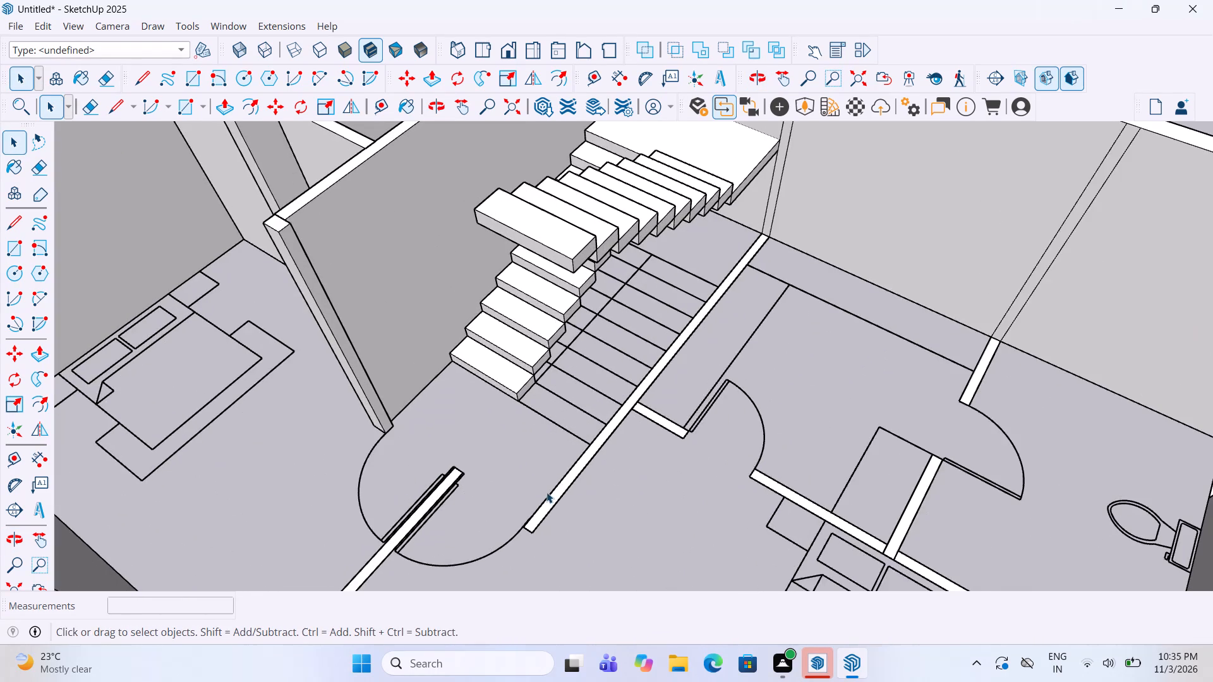
Extrude the long wall on the open side of the staircase up to the top of the wall across the stairs.
double_click(555, 497)
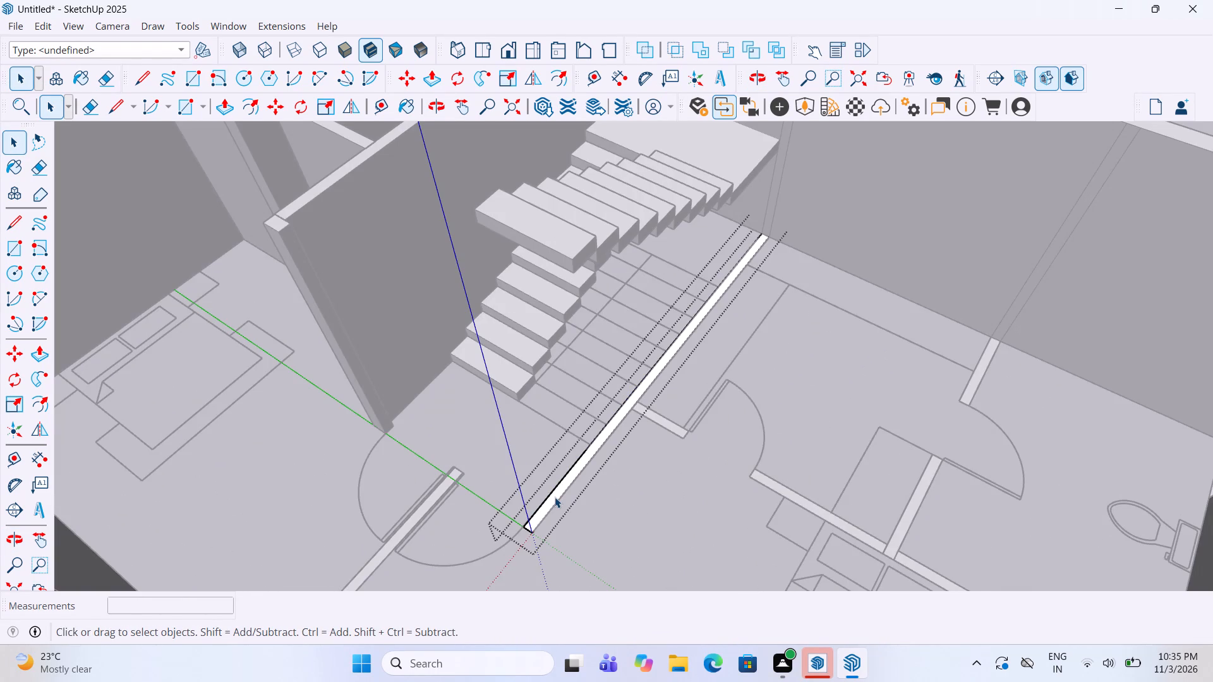
key("p")
double_click(555, 497)
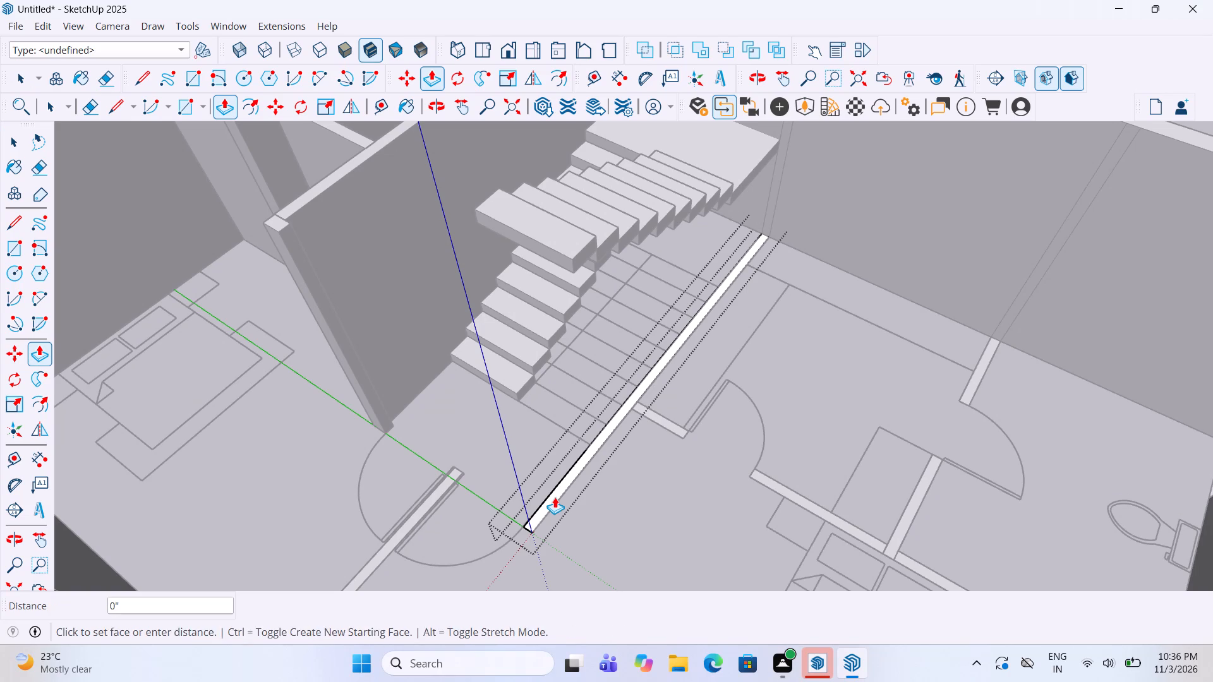
left_click(558, 477)
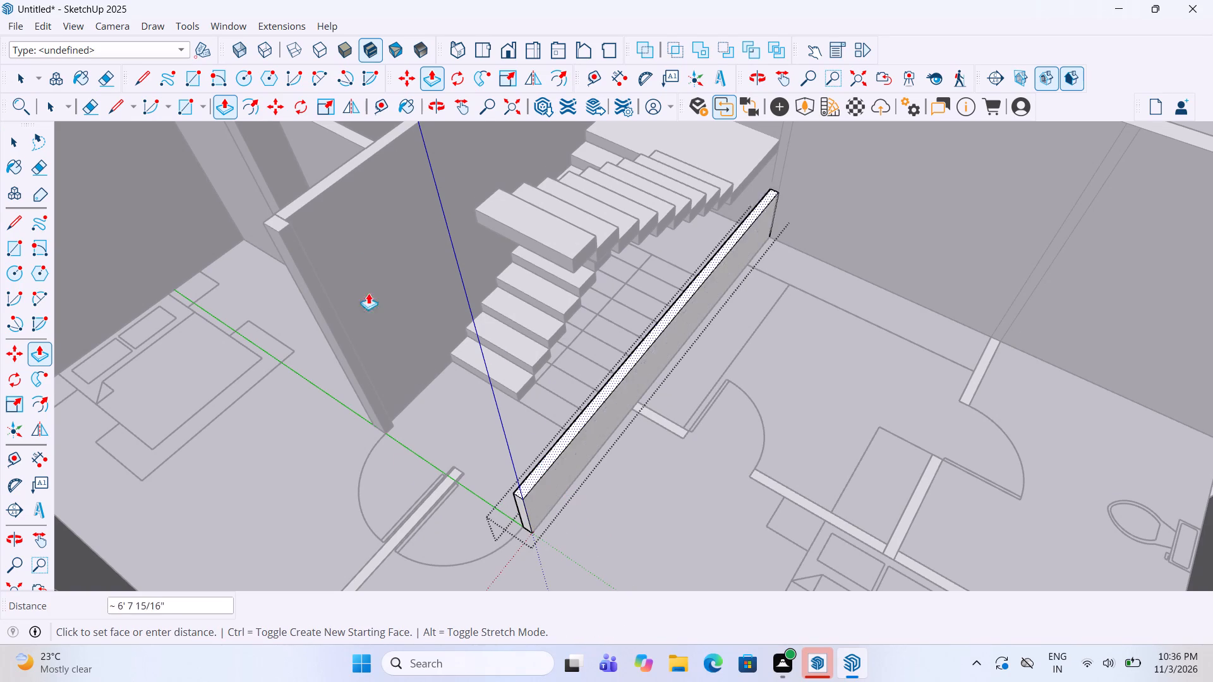
left_click(287, 203)
scroll(375, 344, "down", 4)
key("space")
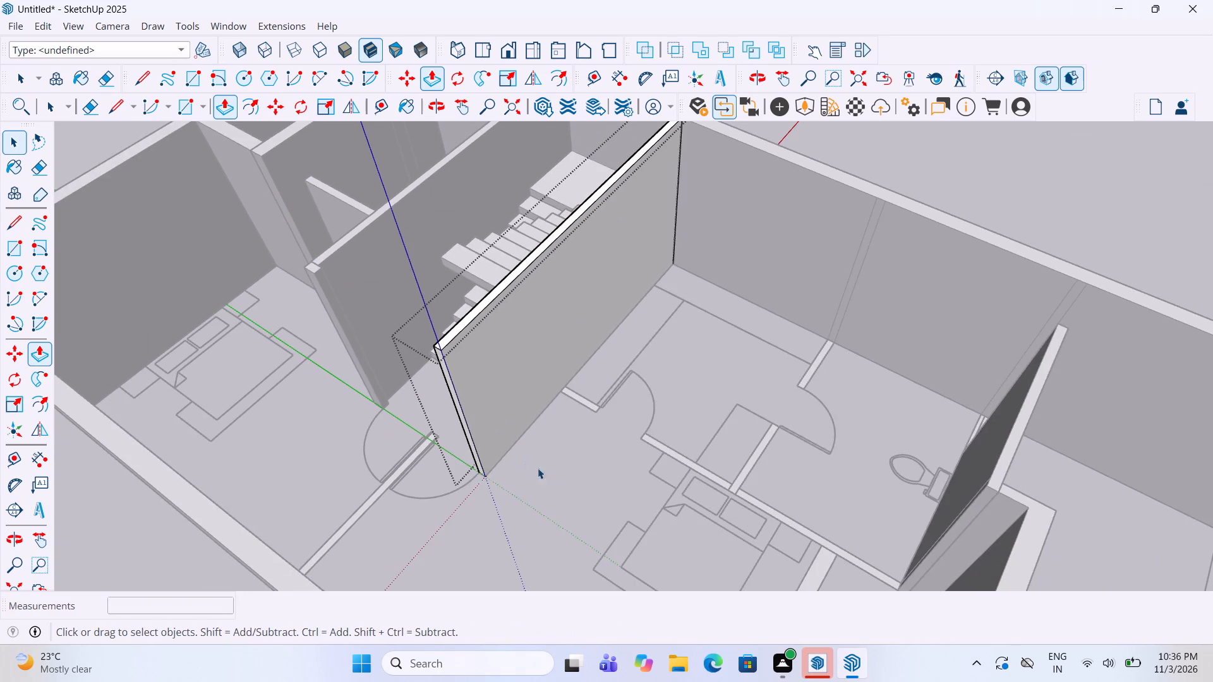
left_click(548, 496)
Extrude the short wall stub beside the dressing-room door with the same distance as the staircase wall.
scroll(562, 420, "up", 1)
middle_click_drag(562, 420, 617, 410)
scroll(617, 410, "up", 2)
triple_click(582, 410)
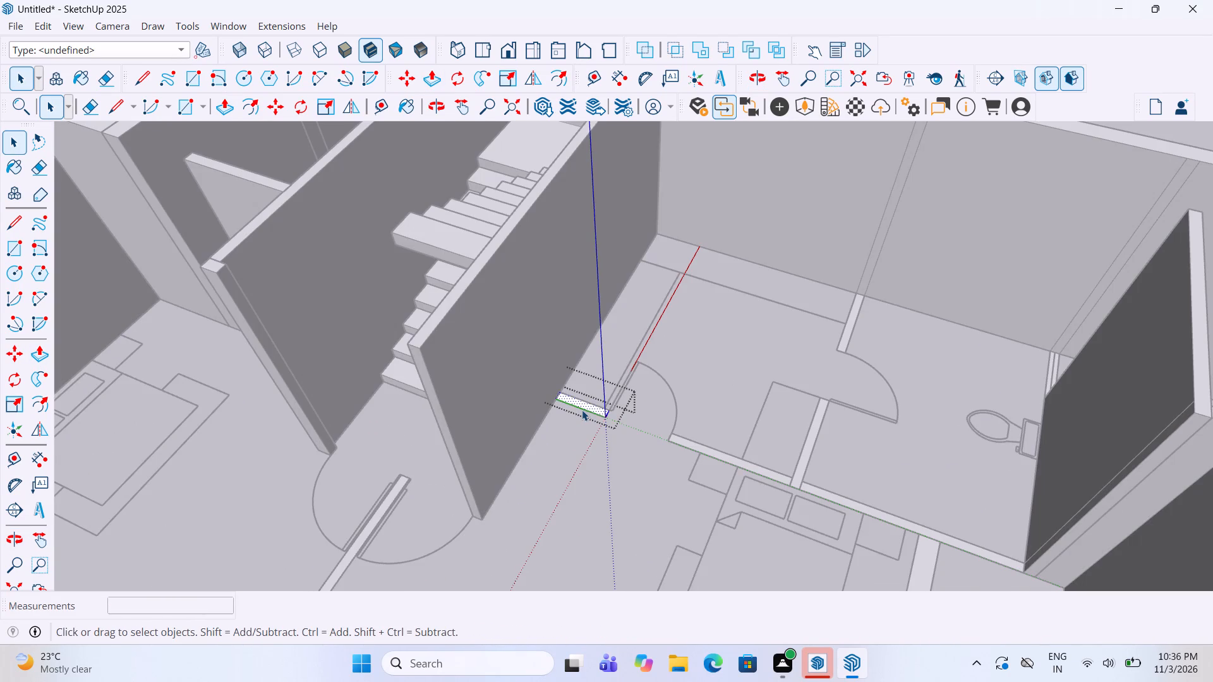
key("p")
double_click(583, 403)
key("space")
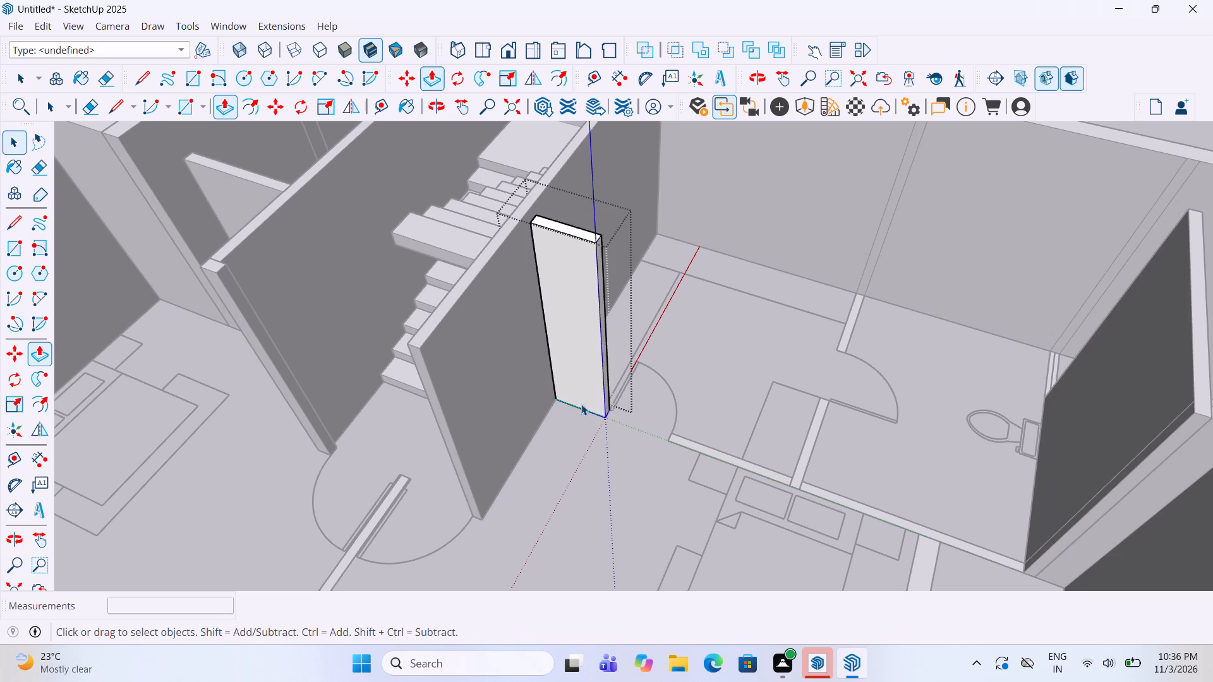
left_click(574, 475)
Raise the short stub's top face to the top of the adjoining staircase wall.
middle_click_drag(523, 232, 535, 251)
double_click(569, 255)
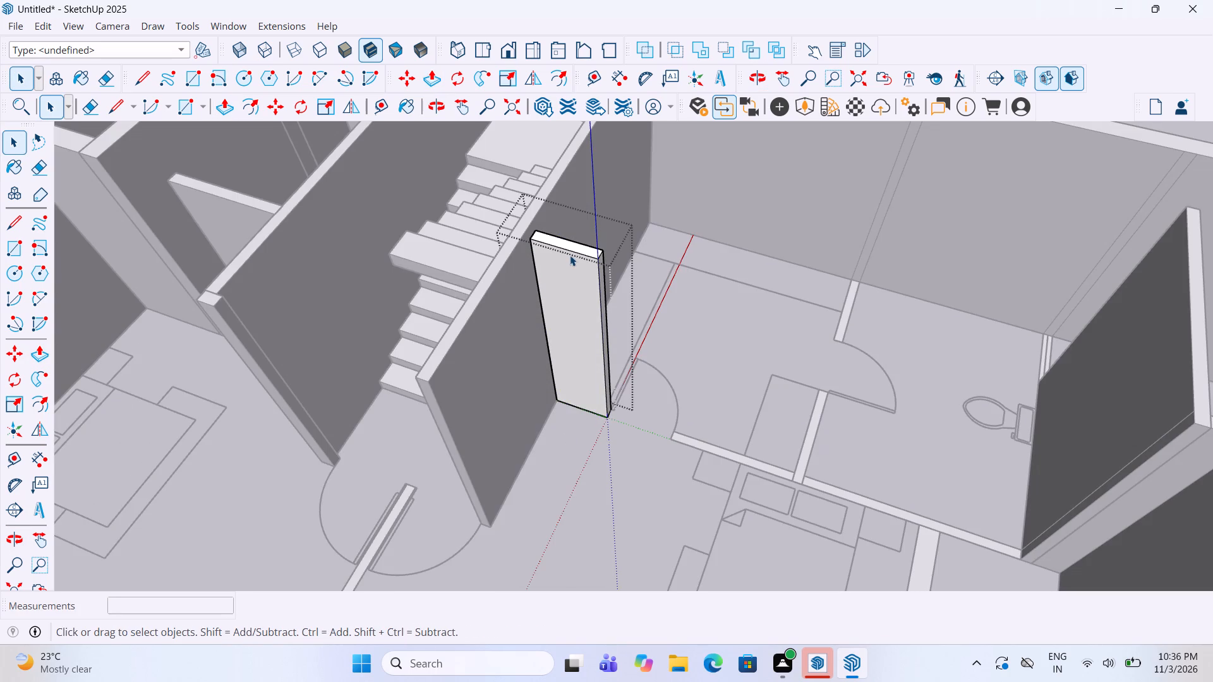
key("p")
left_click(565, 237)
left_click(569, 242)
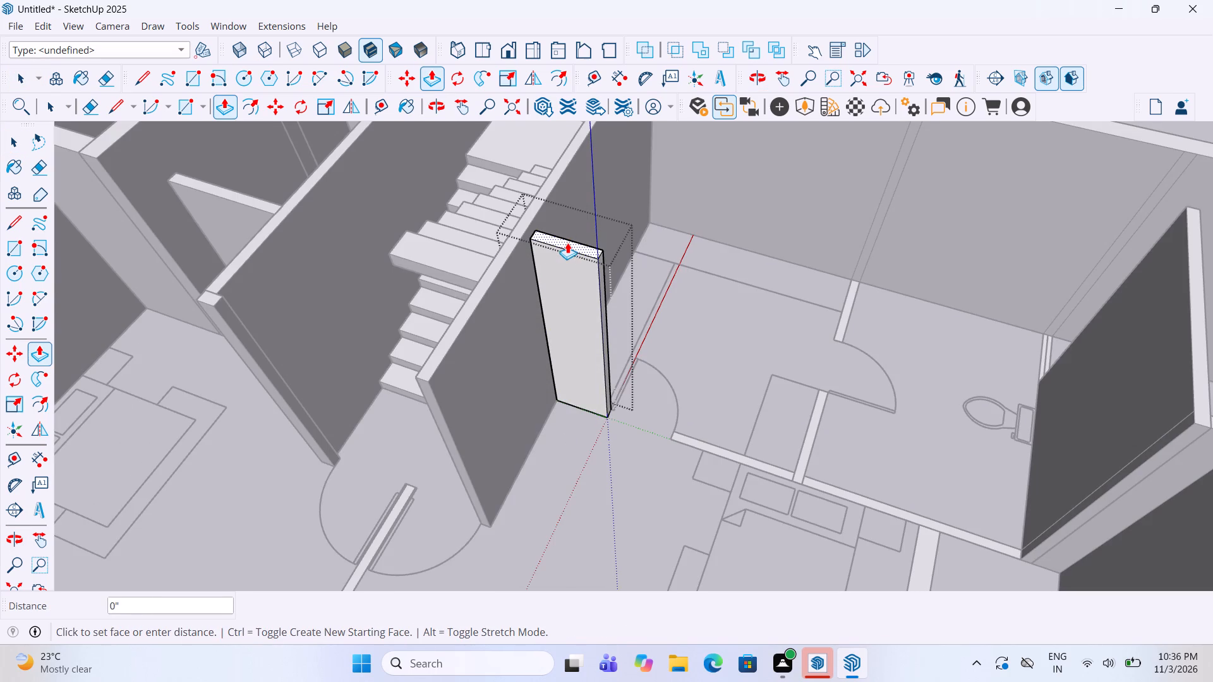
left_click(481, 268)
key("space")
left_click(560, 465)
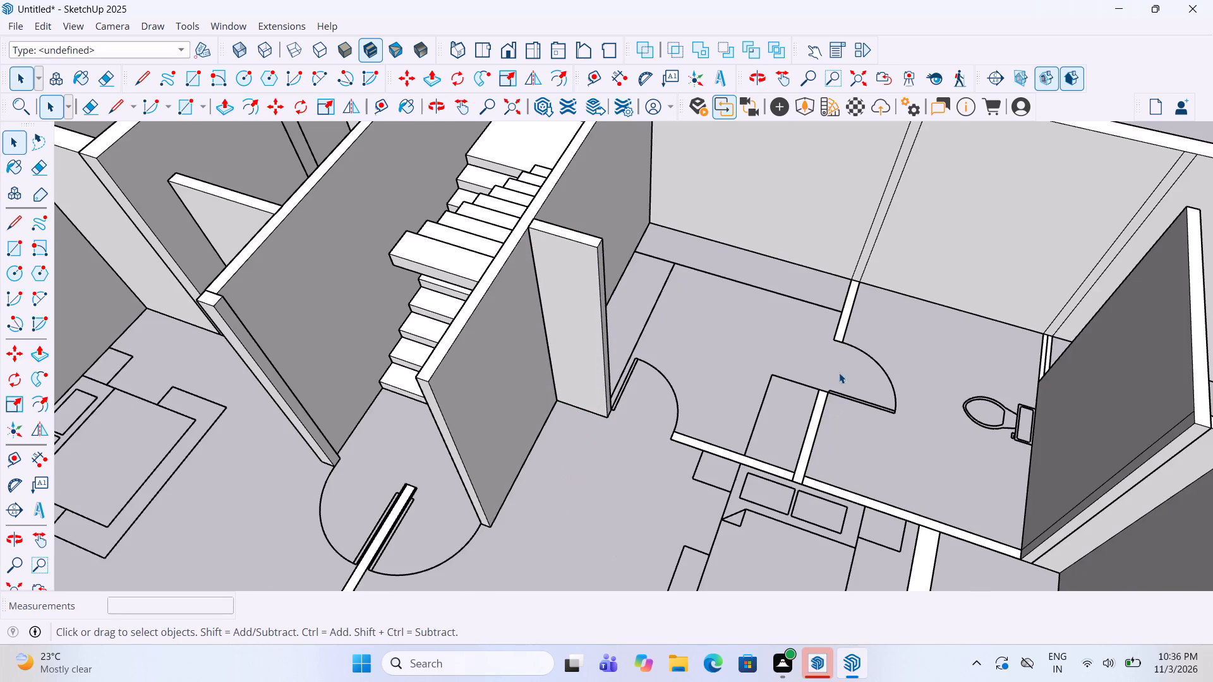
Extrude the short wall between the outer wall and the bathroom door up to the stub wall's top.
scroll(848, 332, "up", 3)
double_click(847, 318)
key("p")
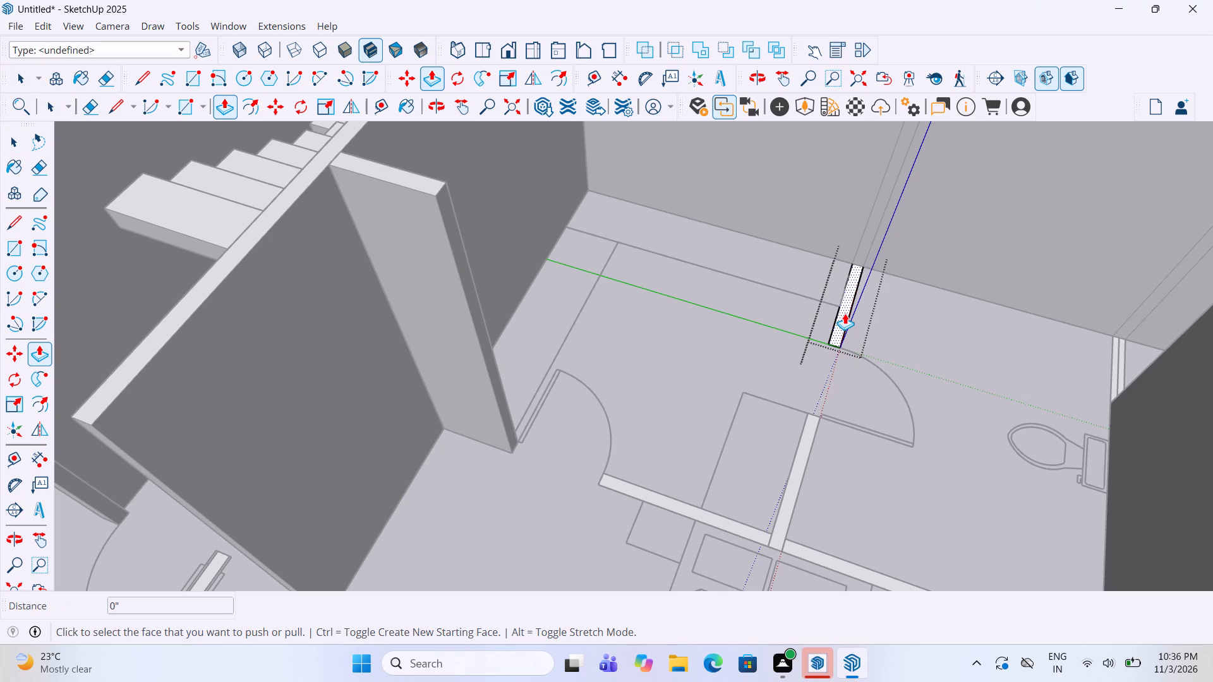
left_click(845, 313)
left_click(370, 181)
key("space")
double_click(468, 514)
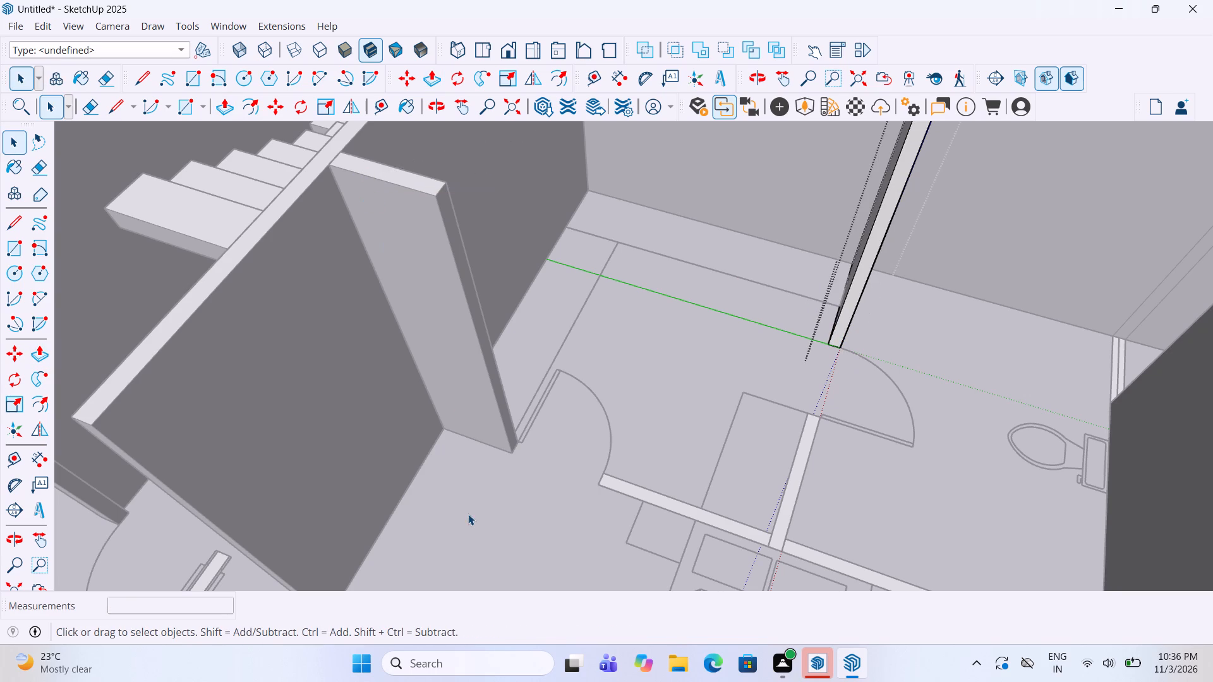
Extrude the partition wall on the other side of the bathroom door by the same height.
scroll(818, 326, "down", 2)
scroll(792, 446, "up", 2)
double_click(800, 458)
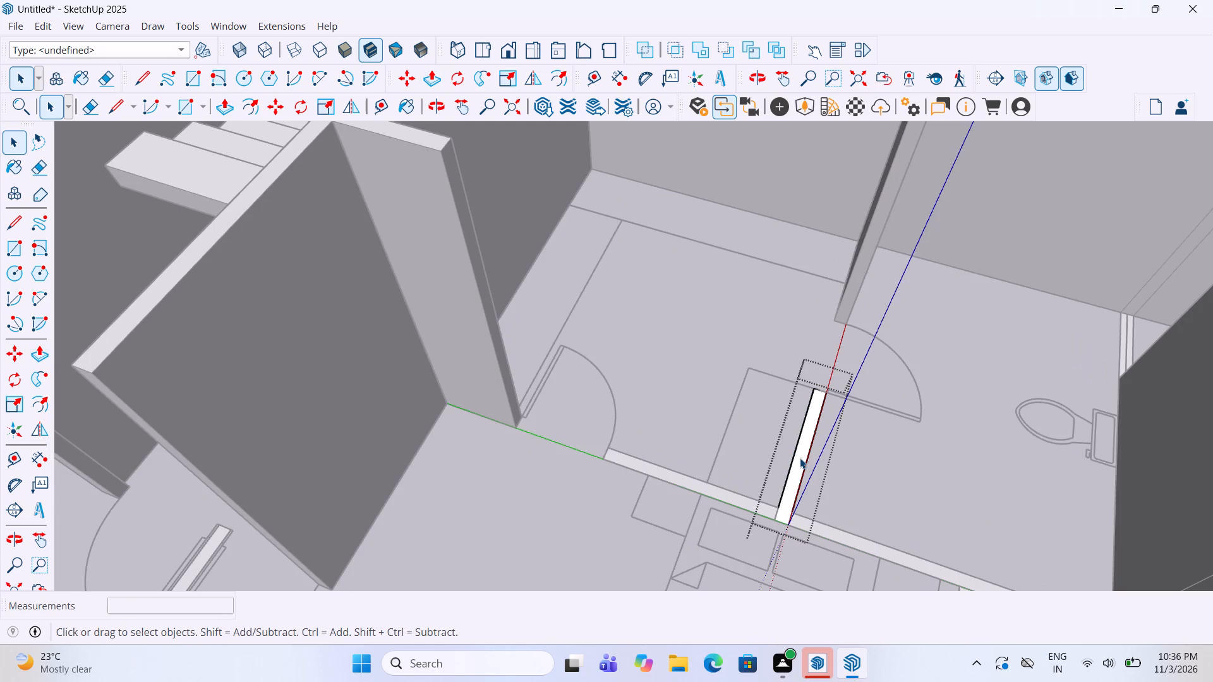
key("p")
double_click(804, 457)
key("space")
left_click(629, 518)
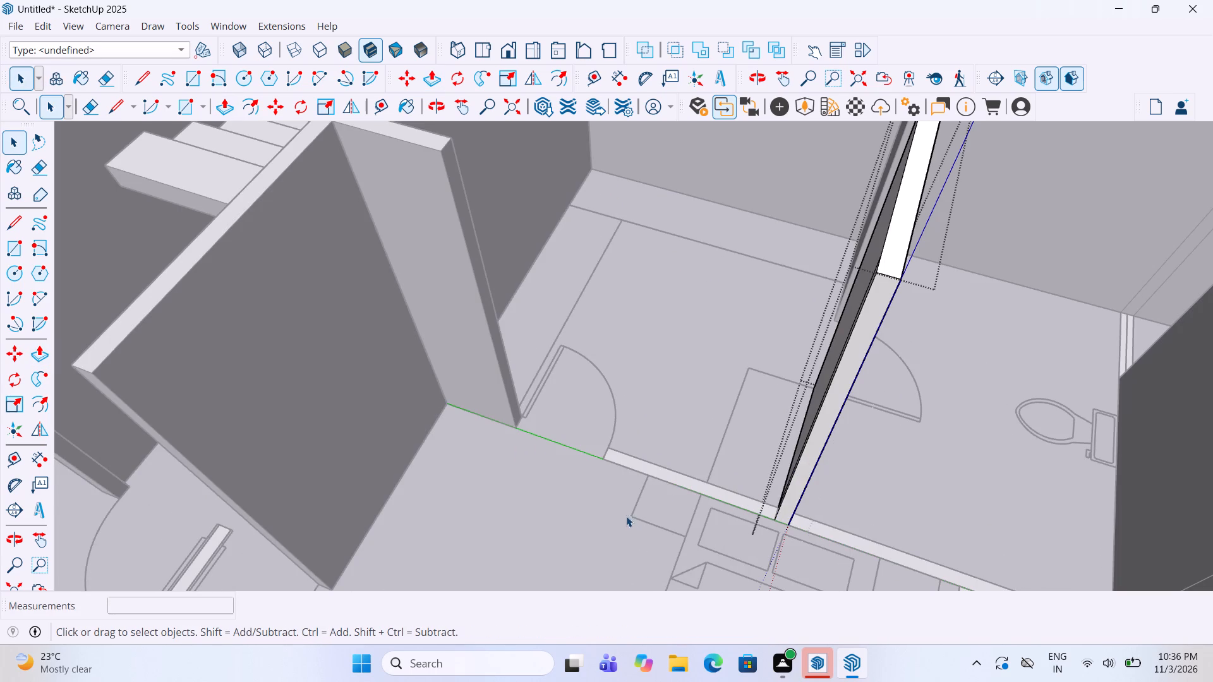
Extrude the wall segment between the dressing-room door and the bathroom partition, behind the bed, by the same height.
scroll(651, 426, "down", 5)
middle_click_drag(754, 255, 783, 255)
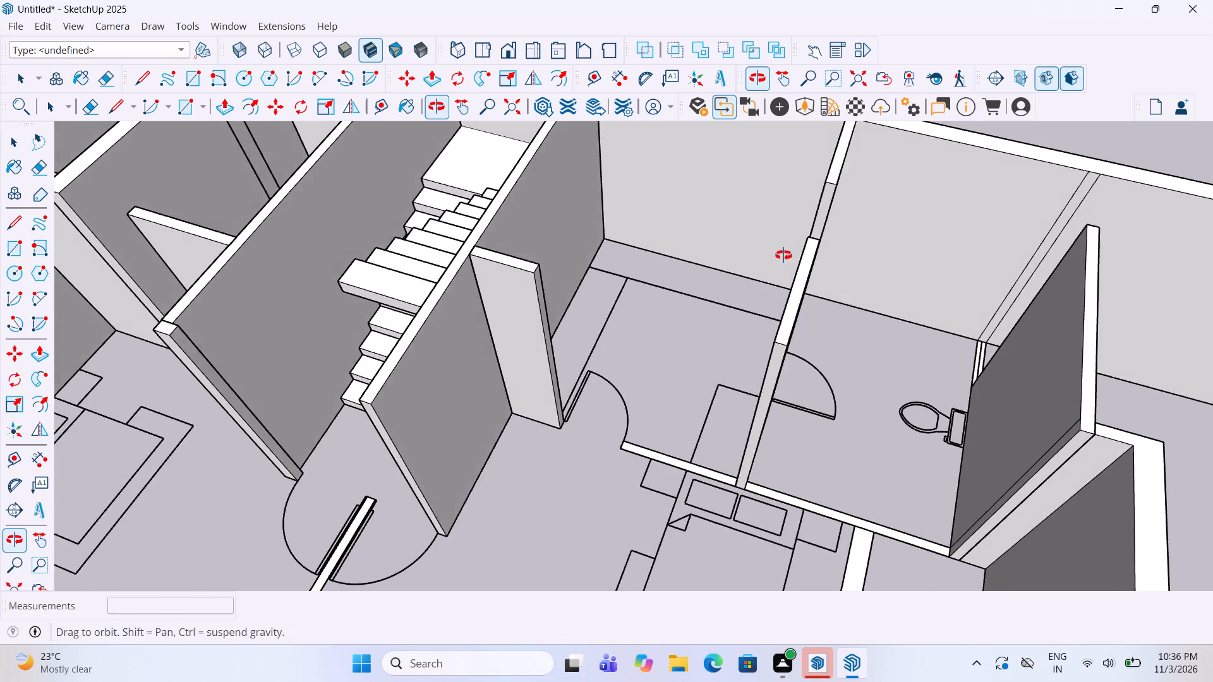
middle_click_drag(783, 255, 804, 265)
scroll(625, 483, "up", 7)
double_click(658, 441)
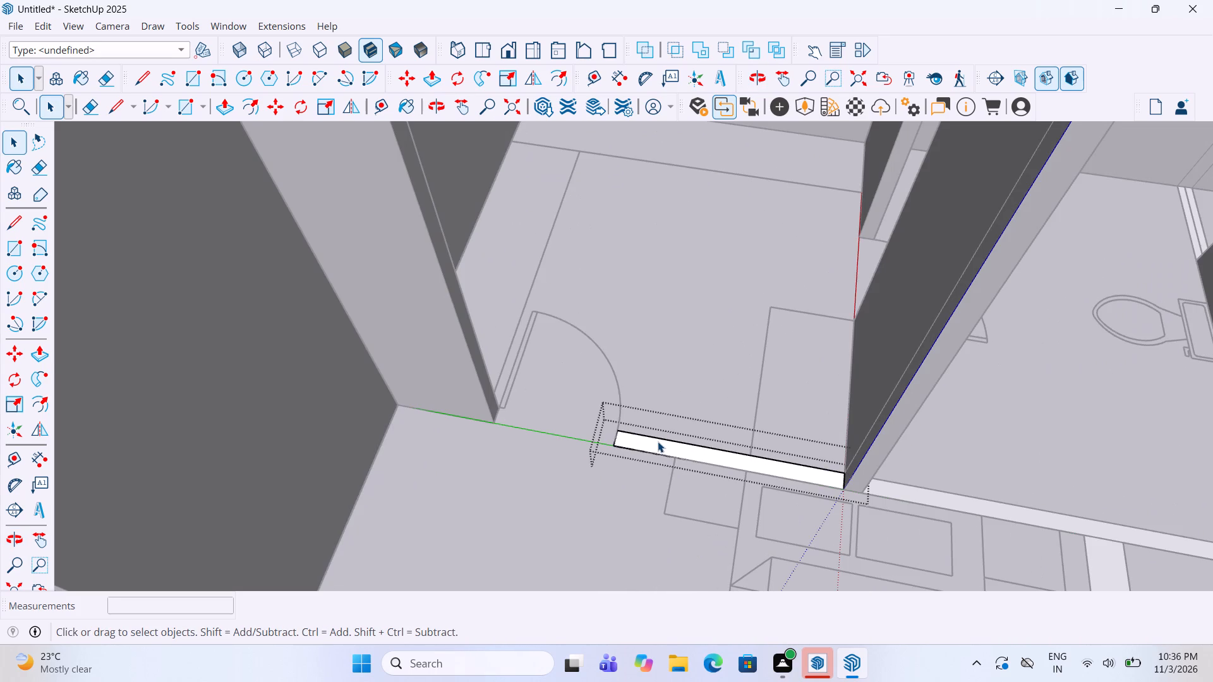
key("p")
double_click(661, 445)
key("space")
left_click(494, 553)
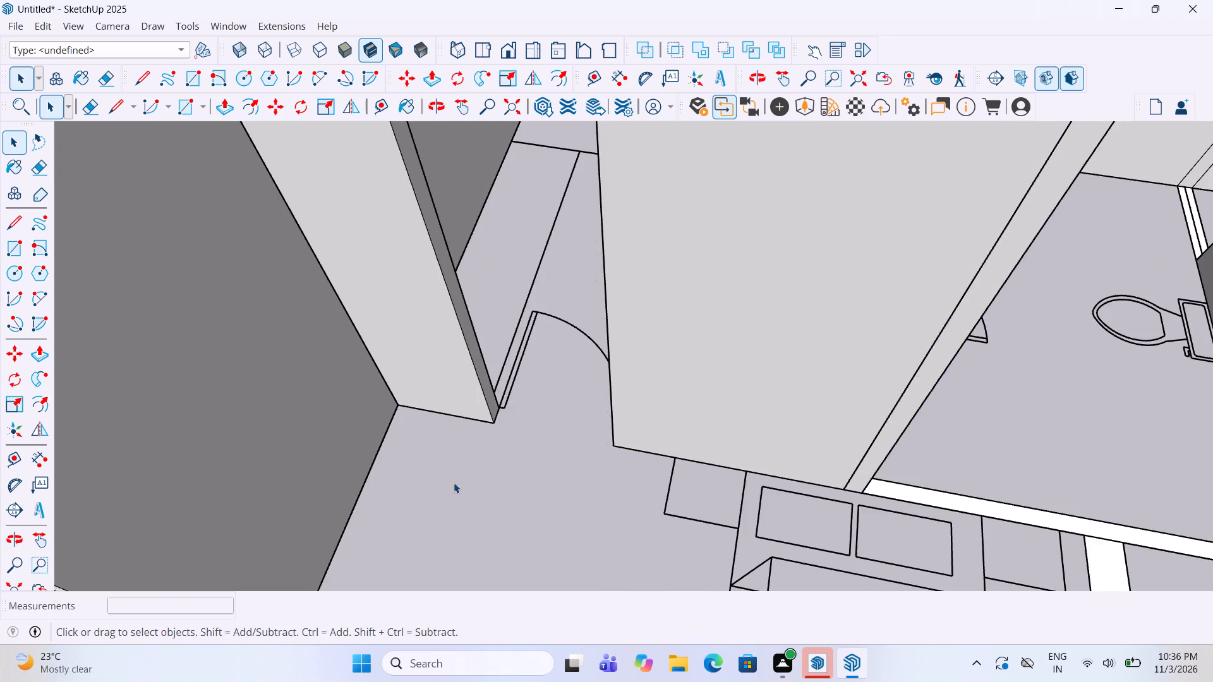
Extrude the remaining wall segment between the bedroom and the toilet by the same height.
scroll(375, 398, "down", 6)
scroll(852, 486, "up", 3)
double_click(743, 469)
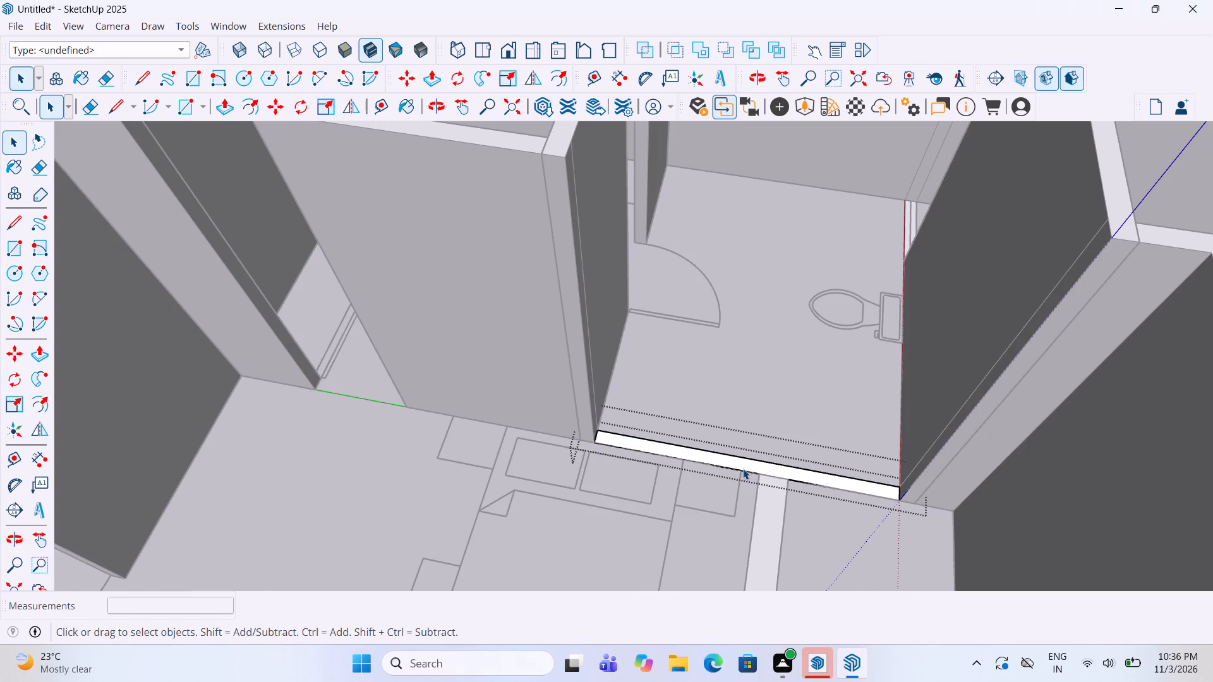
key("p")
double_click(737, 460)
key("space")
left_click(604, 528)
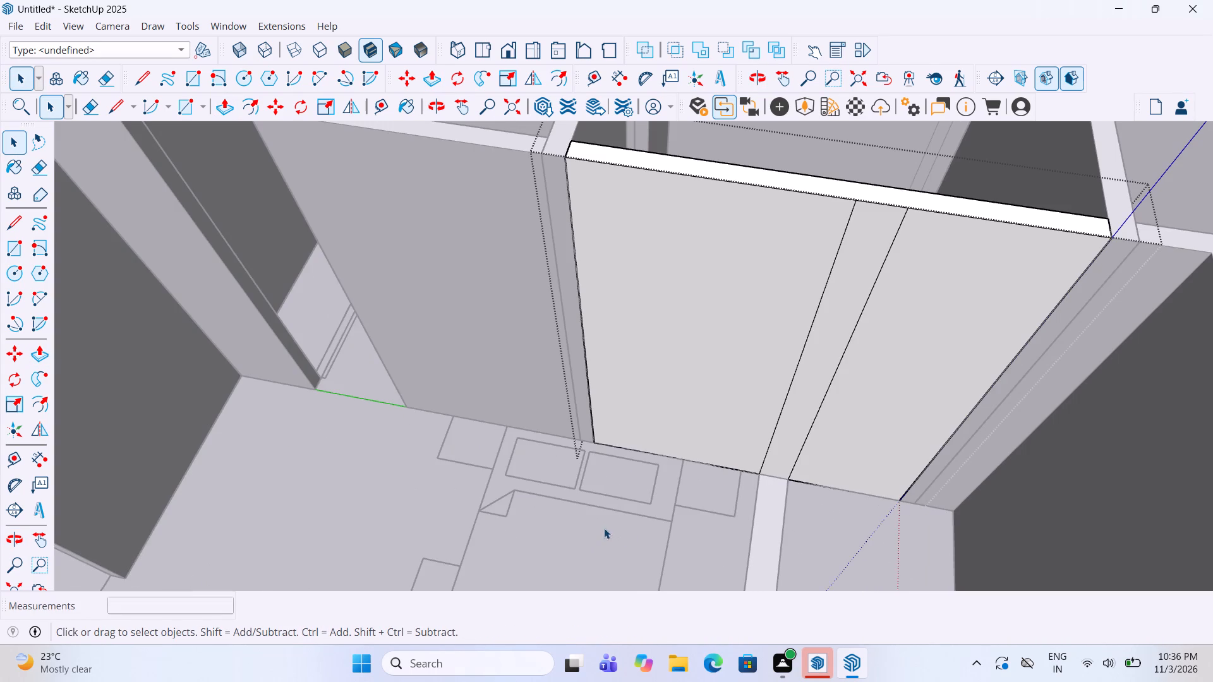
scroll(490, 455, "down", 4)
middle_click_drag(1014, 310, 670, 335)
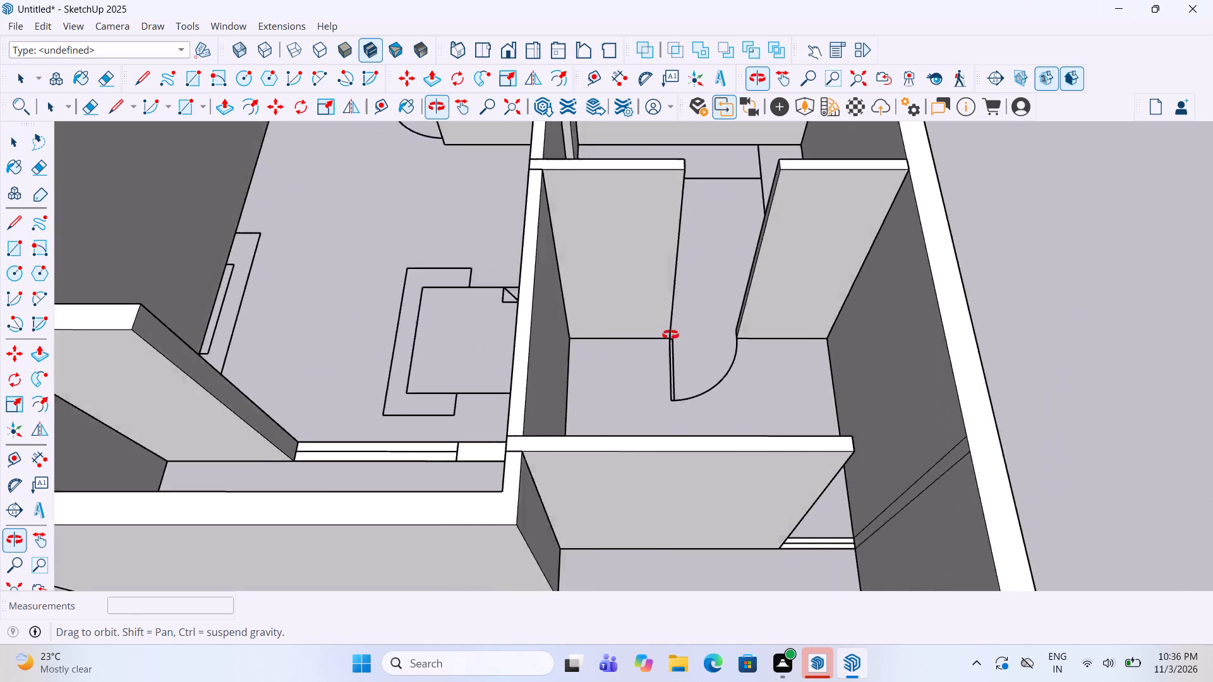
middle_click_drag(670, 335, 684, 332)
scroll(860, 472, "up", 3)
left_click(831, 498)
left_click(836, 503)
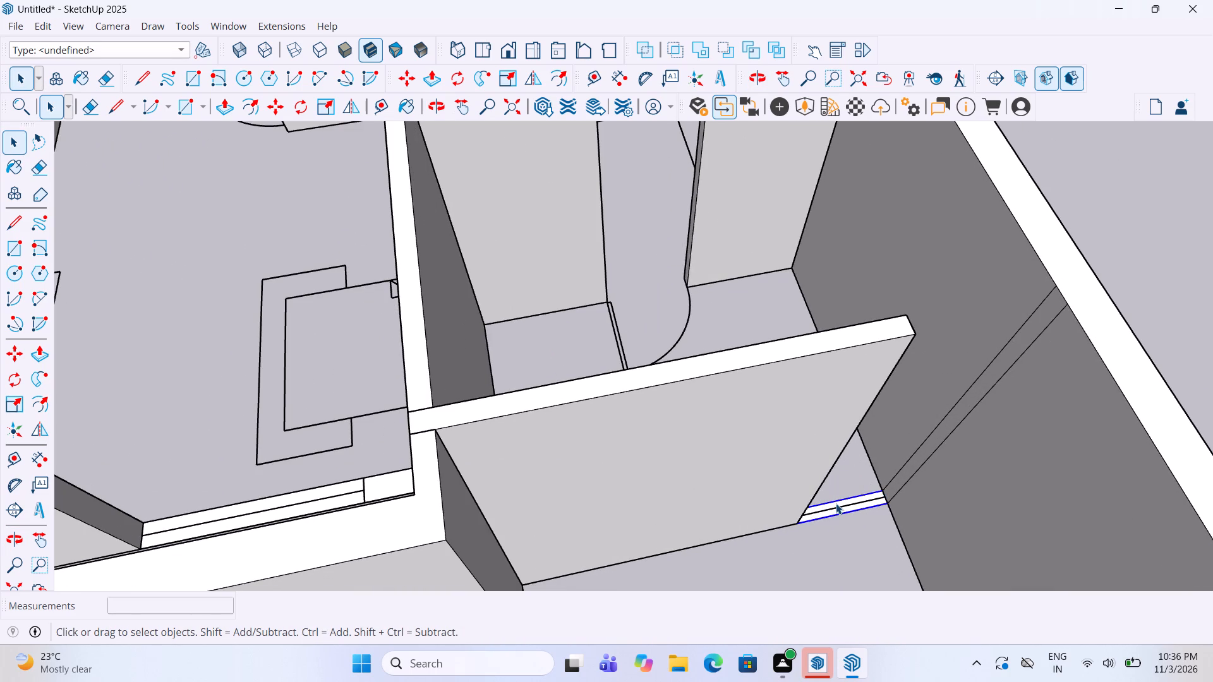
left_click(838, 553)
Extrude the bedroom wall segment between the toilet wall and the sliding opening by the same height.
scroll(793, 400, "down", 3)
middle_click_drag(265, 474, 794, 449)
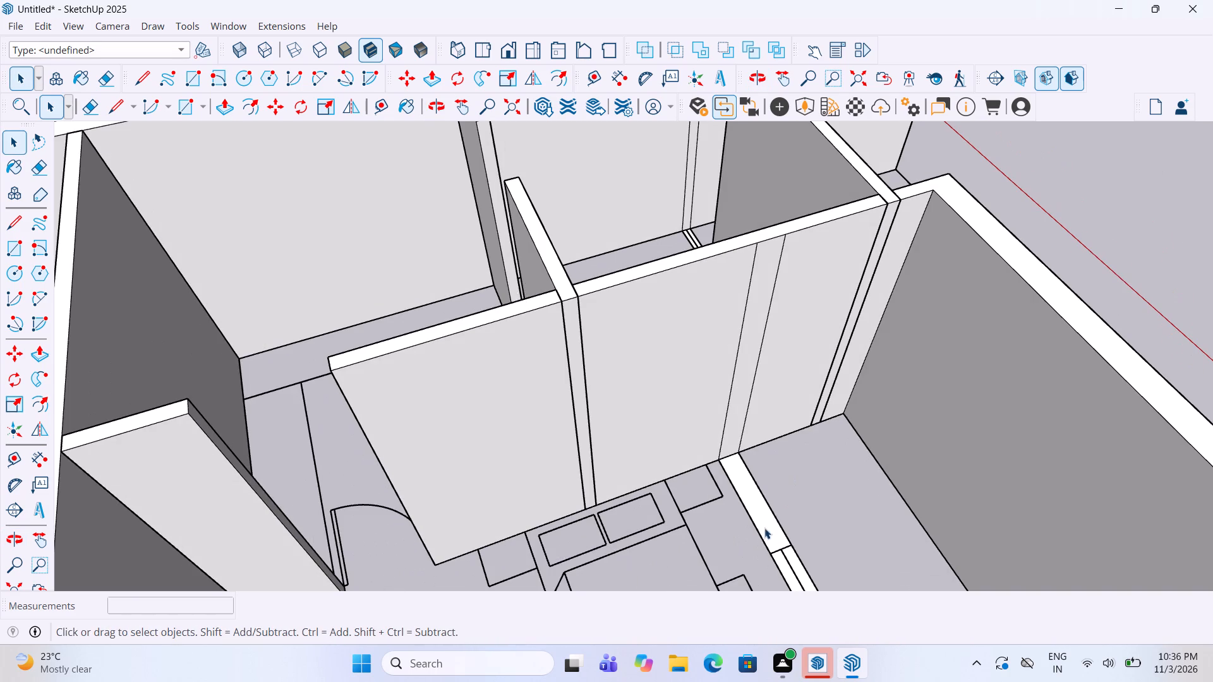
left_click(765, 515)
left_click(765, 515)
triple_click(765, 515)
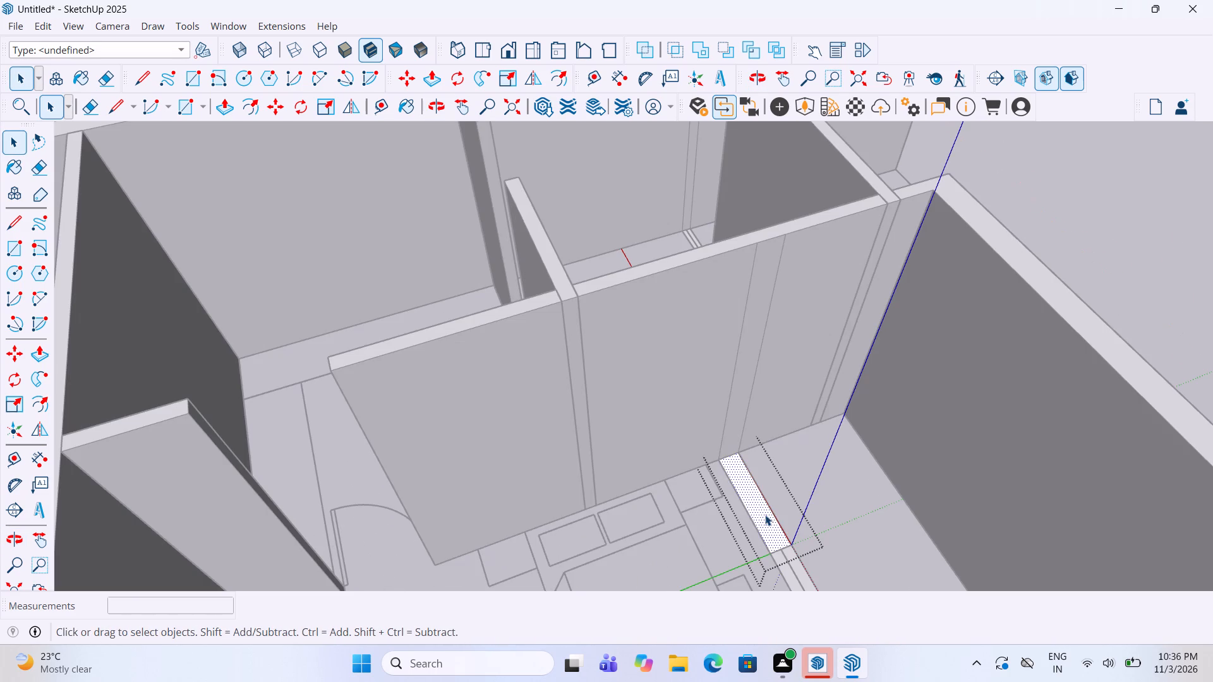
key("p")
double_click(765, 515)
key("space")
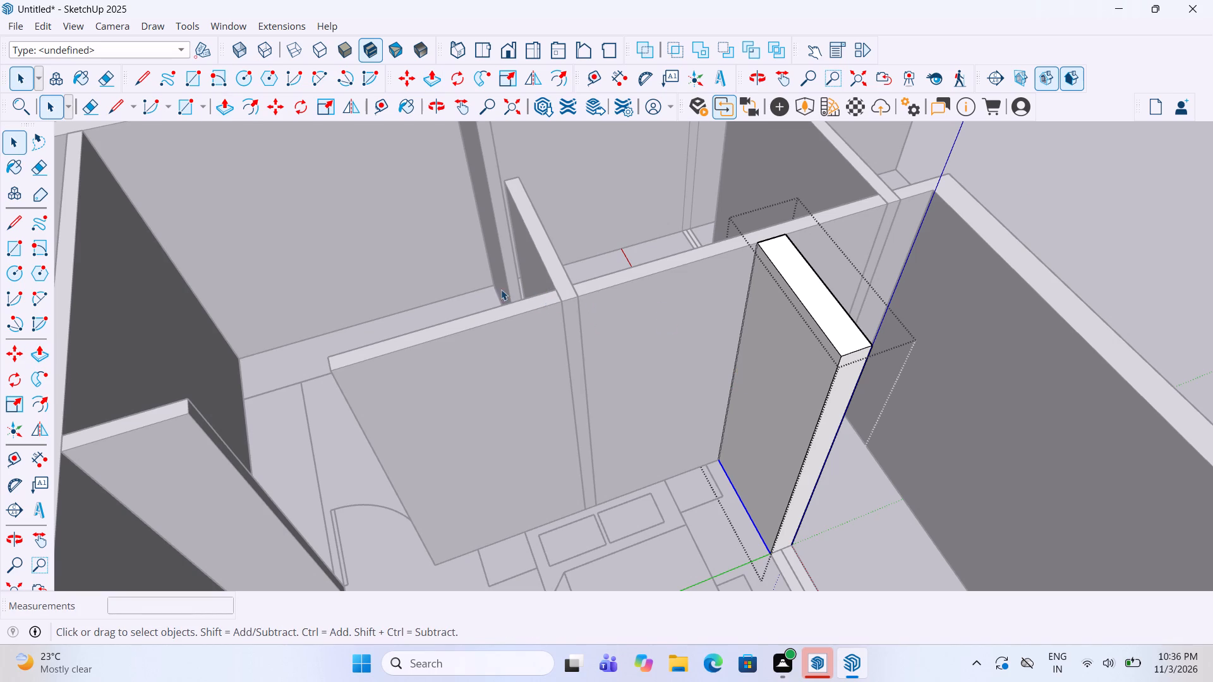
left_click(501, 289)
Examine the extruded upper floor walls from several angles and the flat ground floor plan beside them.
scroll(508, 304, "down", 4)
middle_click_drag(590, 343, 842, 385)
scroll(878, 407, "up", 2)
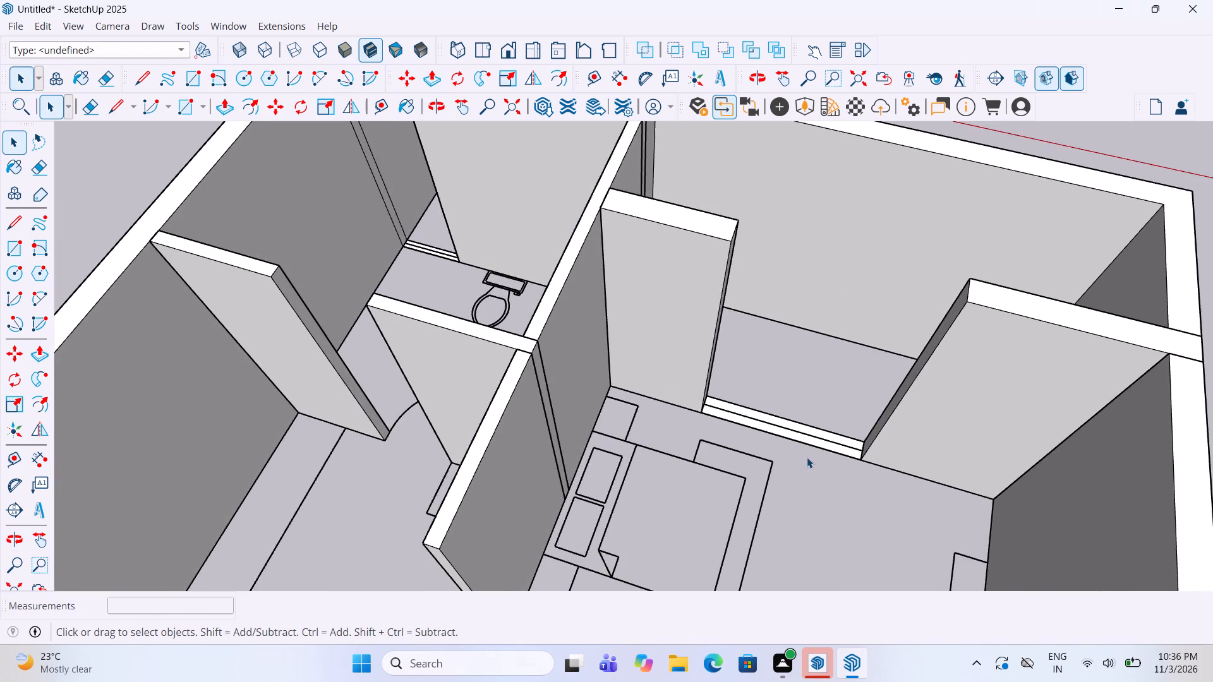
scroll(807, 457, "up", 4)
scroll(338, 563, "down", 4)
scroll(260, 477, "down", 7)
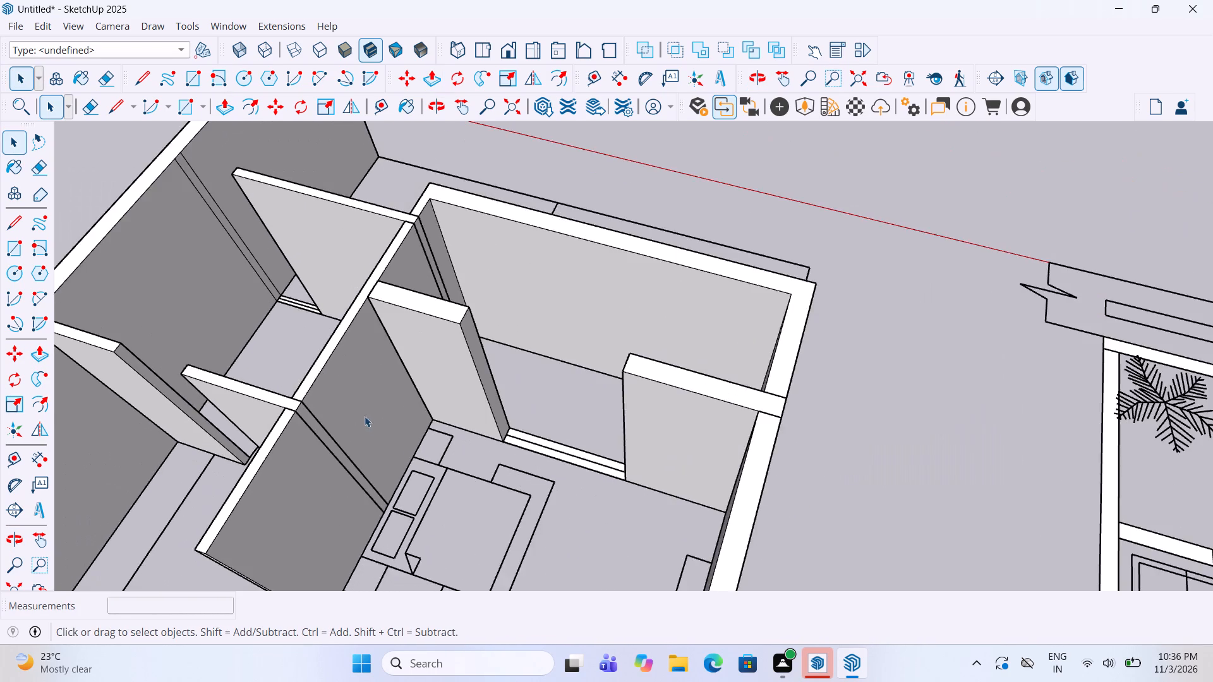
scroll(365, 416, "down", 3)
middle_click_drag(836, 344, 0, 436)
scroll(104, 376, "down", 7)
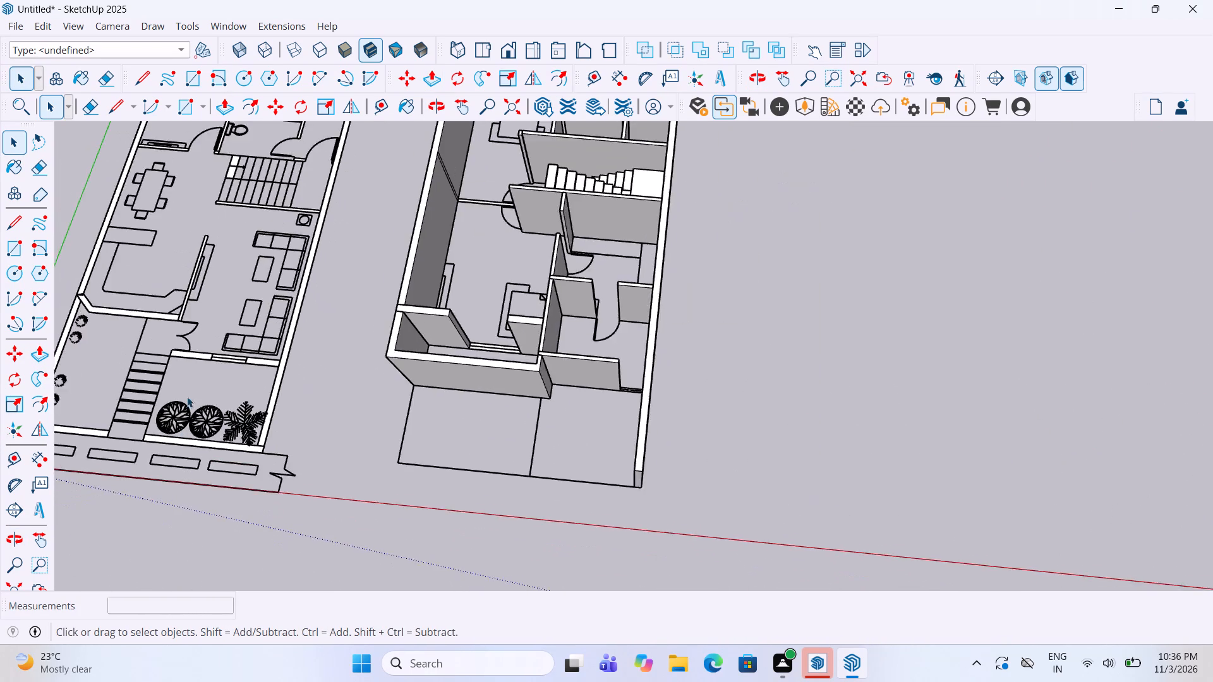
scroll(187, 397, "down", 4)
middle_click_drag(244, 349, 636, 217)
scroll(319, 448, "up", 4)
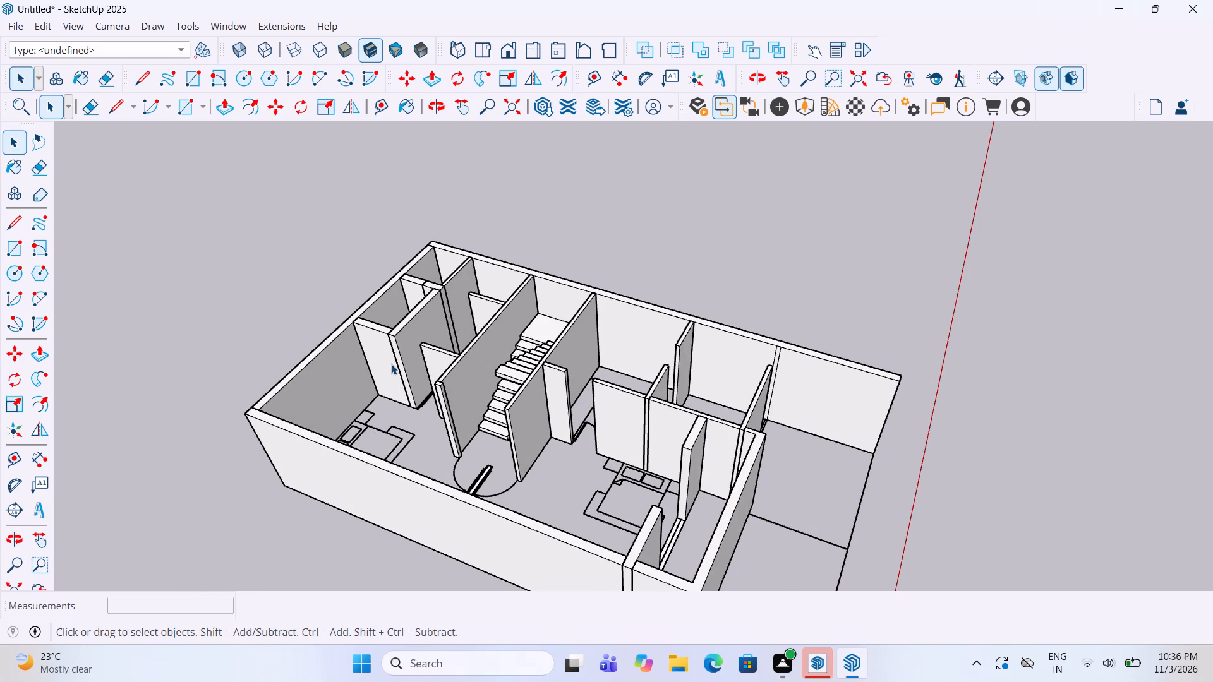
scroll(553, 400, "down", 5)
middle_click_drag(729, 404, 476, 440)
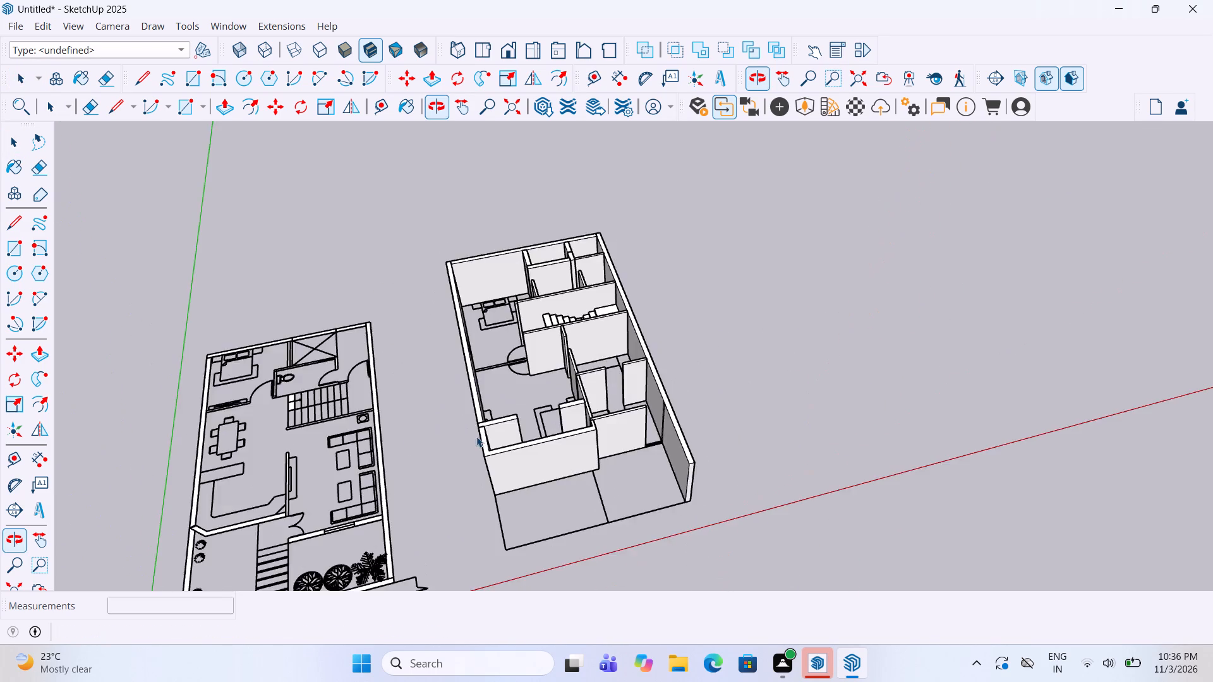
scroll(490, 404, "down", 4)
scroll(327, 545, "up", 4)
scroll(227, 602, "up", 4)
scroll(258, 543, "up", 8)
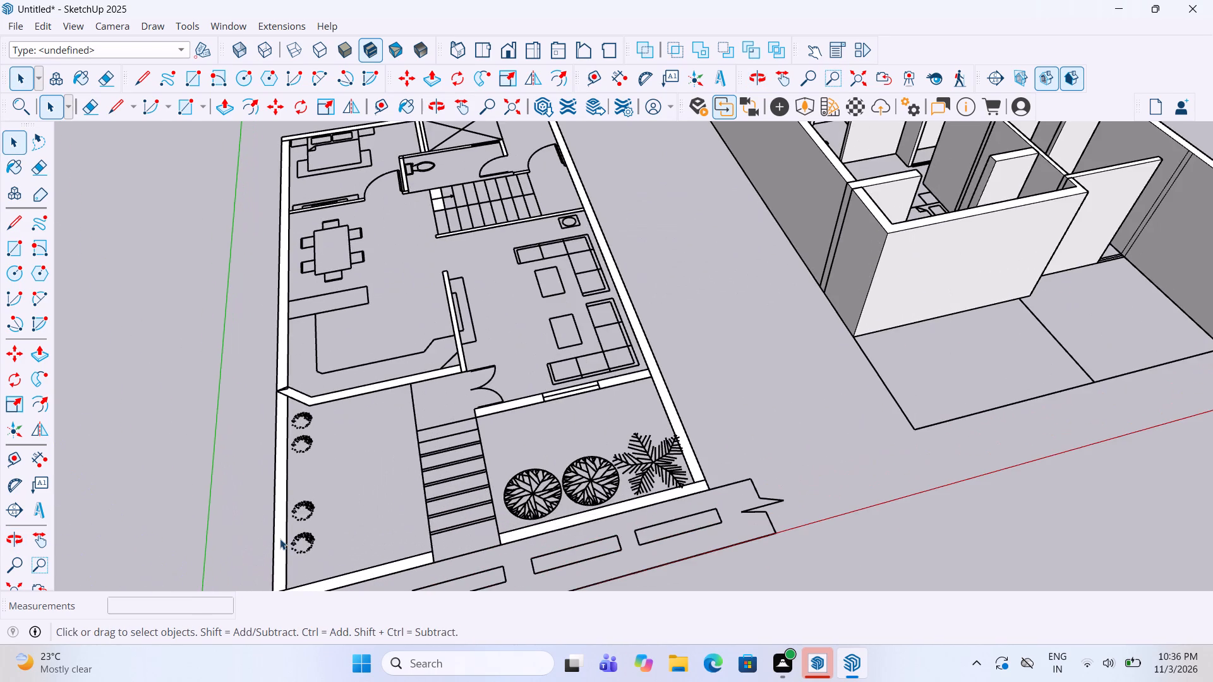
Extrude the ground floor's side boundary wall along the front yard with the small shrubs to 10'.
double_click(280, 539)
key("p")
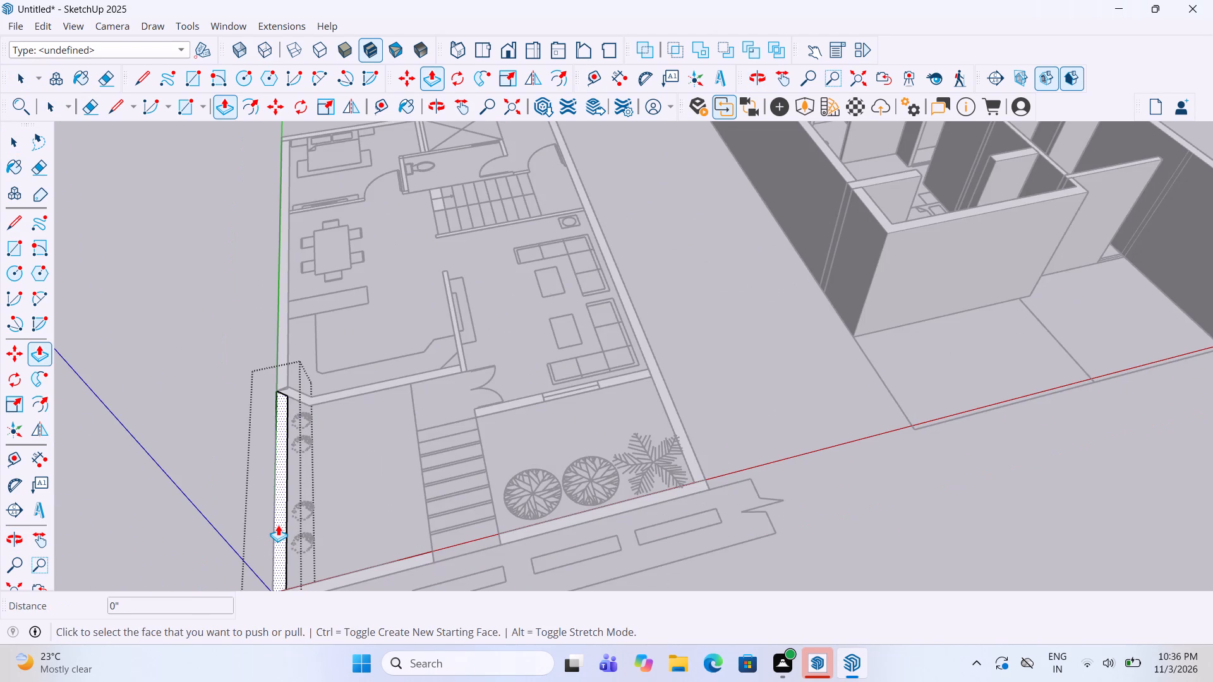
left_click(278, 525)
type("10'")
key("Return")
key("space")
left_click(236, 158)
scroll(237, 160, "down", 3)
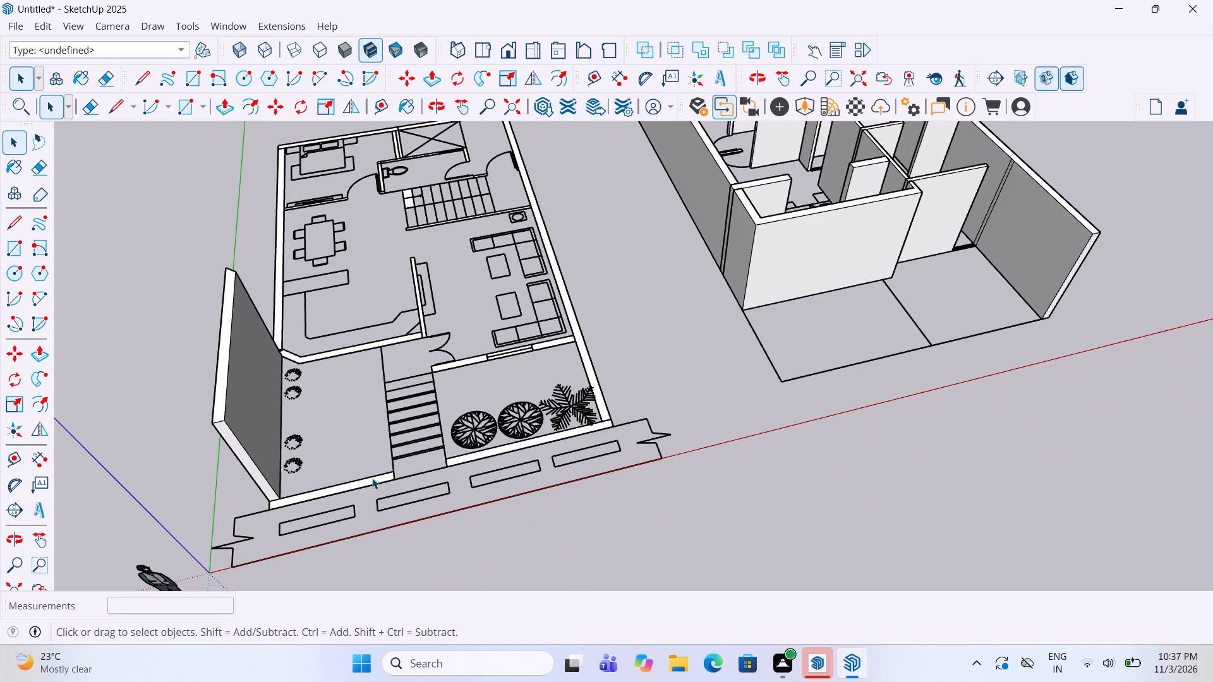
Extrude the front boundary wall between the side wall and the entrance steps by the same 10'.
scroll(416, 655, "up", 3)
scroll(326, 513, "up", 4)
double_click(311, 489)
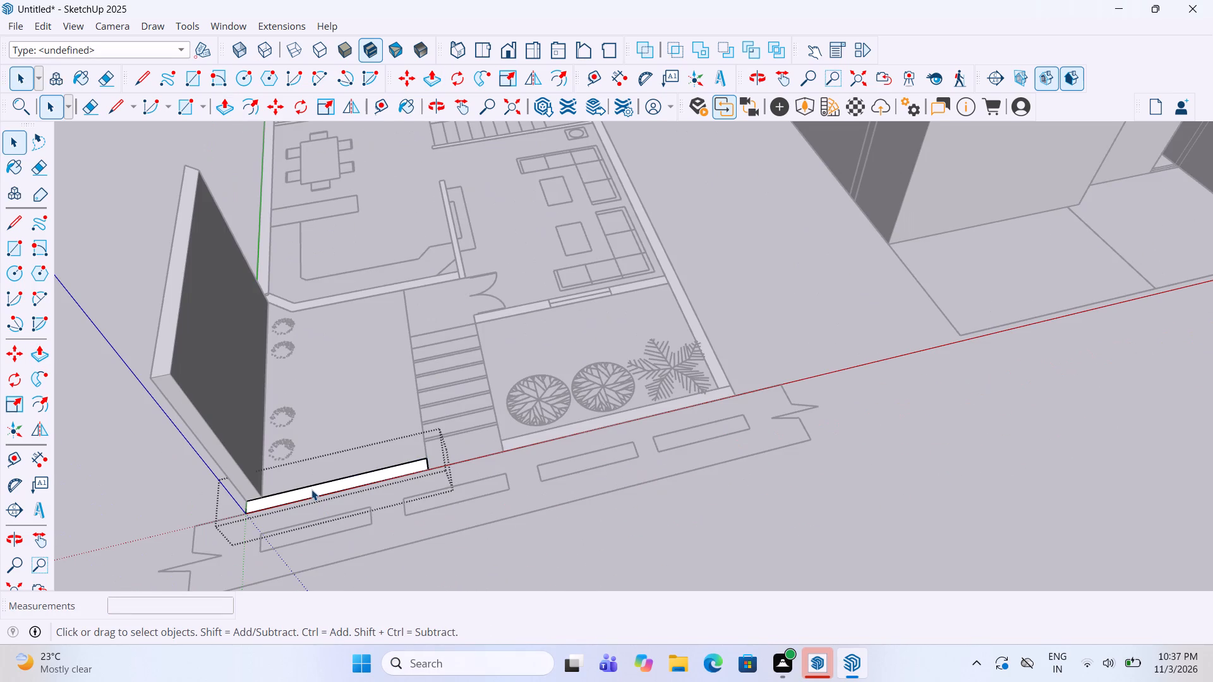
key("p")
double_click(311, 489)
key("space")
left_click(646, 531)
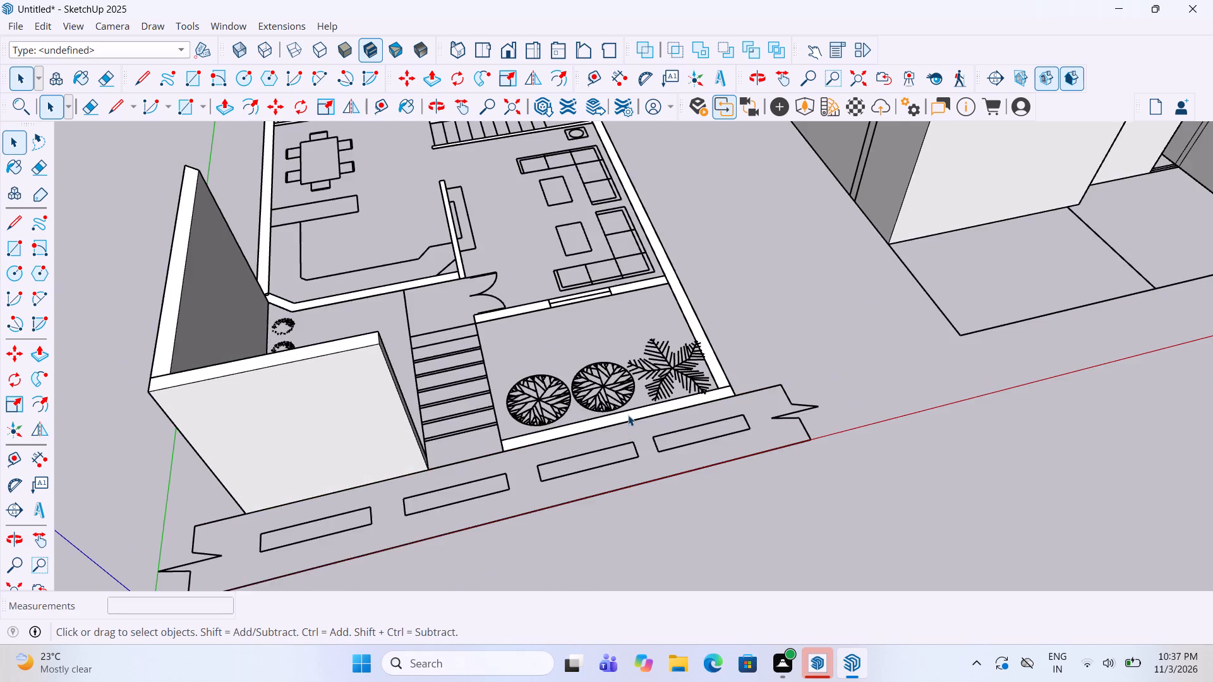
Extrude the front boundary wall alongside the garden trees, beyond the entrance steps, by the same 10'.
scroll(628, 415, "up", 3)
double_click(628, 415)
key("p")
double_click(591, 420)
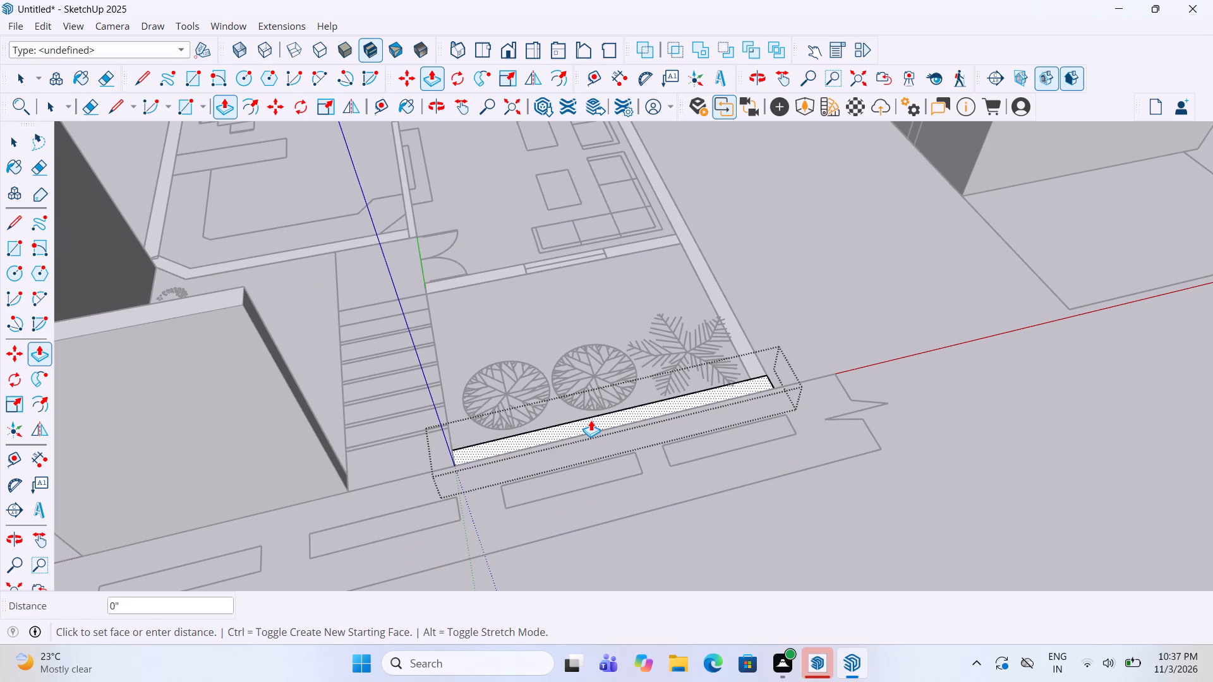
key("space")
left_click(723, 547)
middle_click_drag(762, 330, 180, 458)
scroll(393, 496, "up", 1)
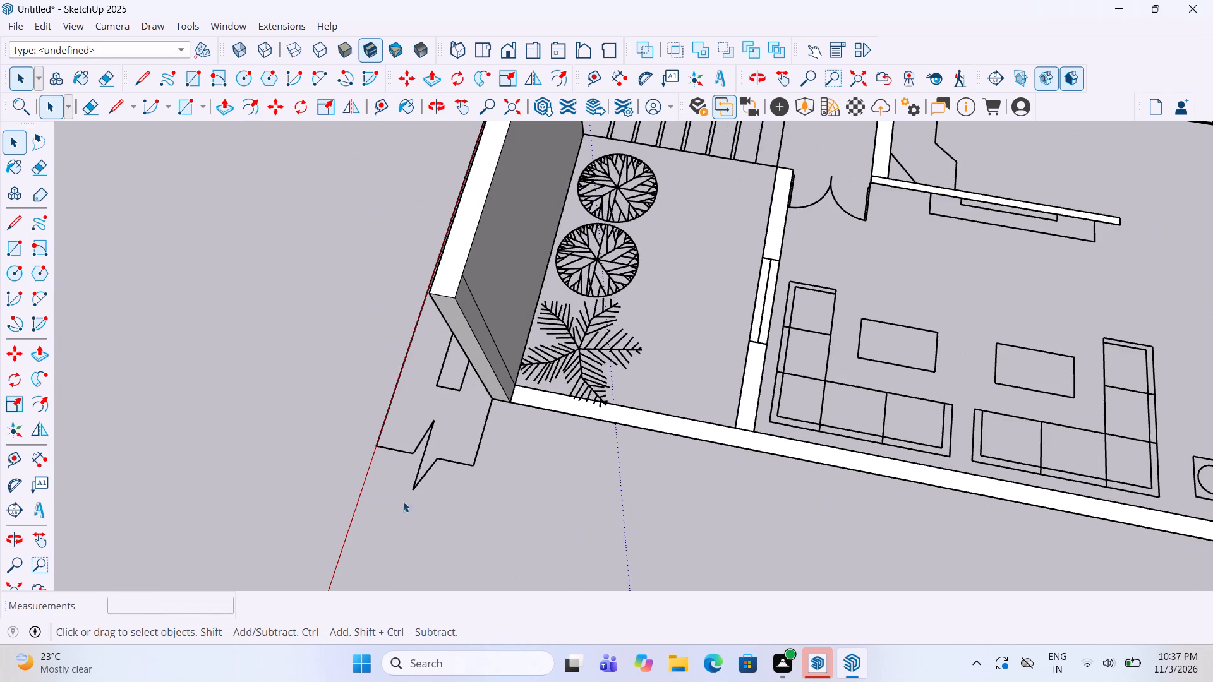
Extrude the long side wall running alongside the tree garden and the living room by the same 10'.
triple_click(665, 422)
key("p")
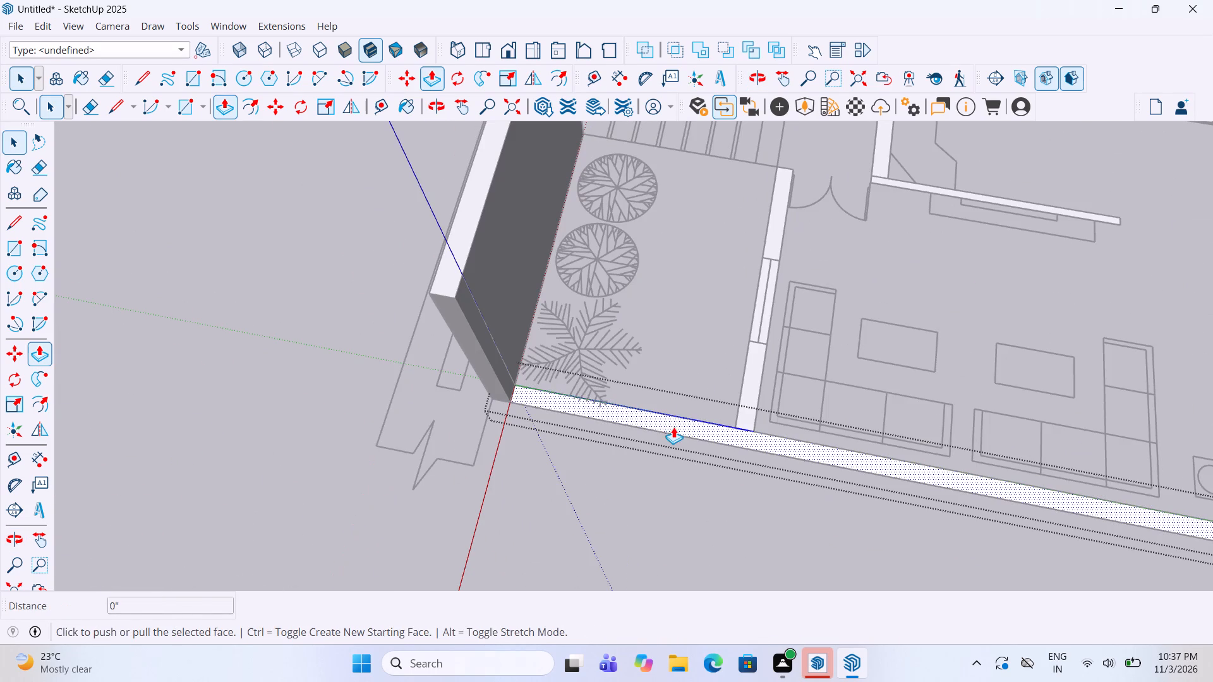
double_click(672, 425)
key("space")
left_click(544, 512)
scroll(504, 460, "down", 2)
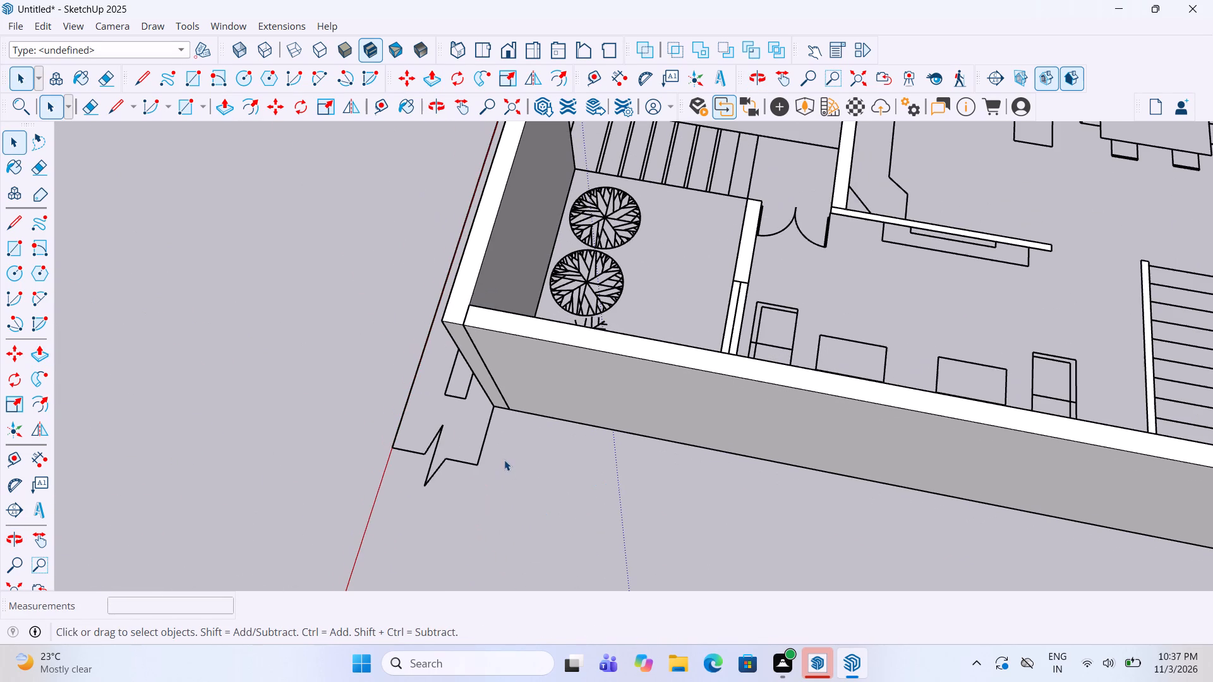
Extrude the short wall piece between the living room window and the side wall, behind the tree garden, by 10'.
middle_click_drag(47, 420, 430, 414)
scroll(407, 385, "down", 2)
middle_click_drag(244, 416, 692, 409)
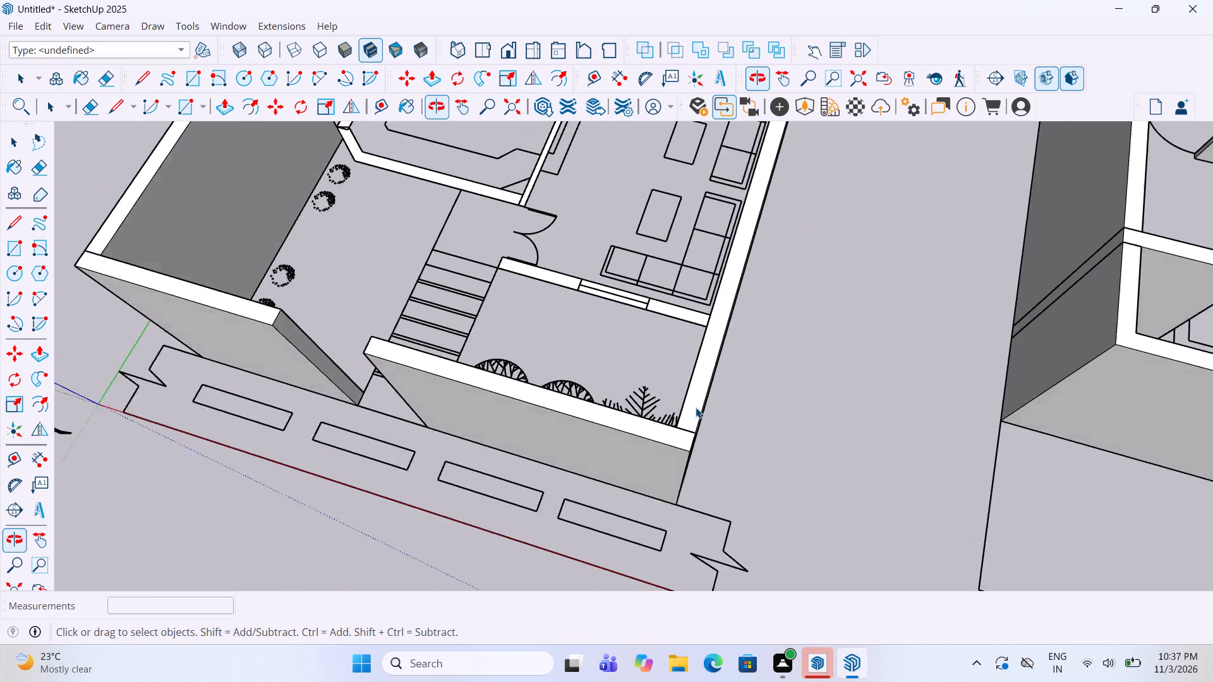
scroll(674, 269, "up", 2)
double_click(683, 326)
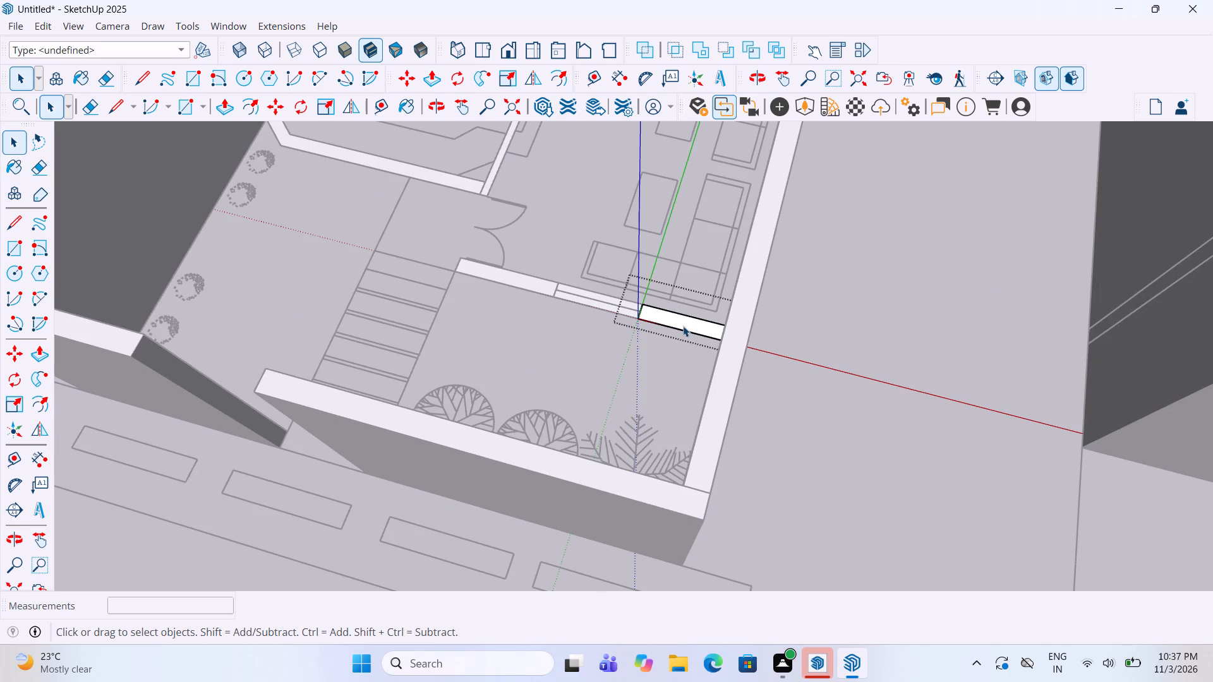
key("p")
double_click(682, 322)
key("space")
left_click(661, 377)
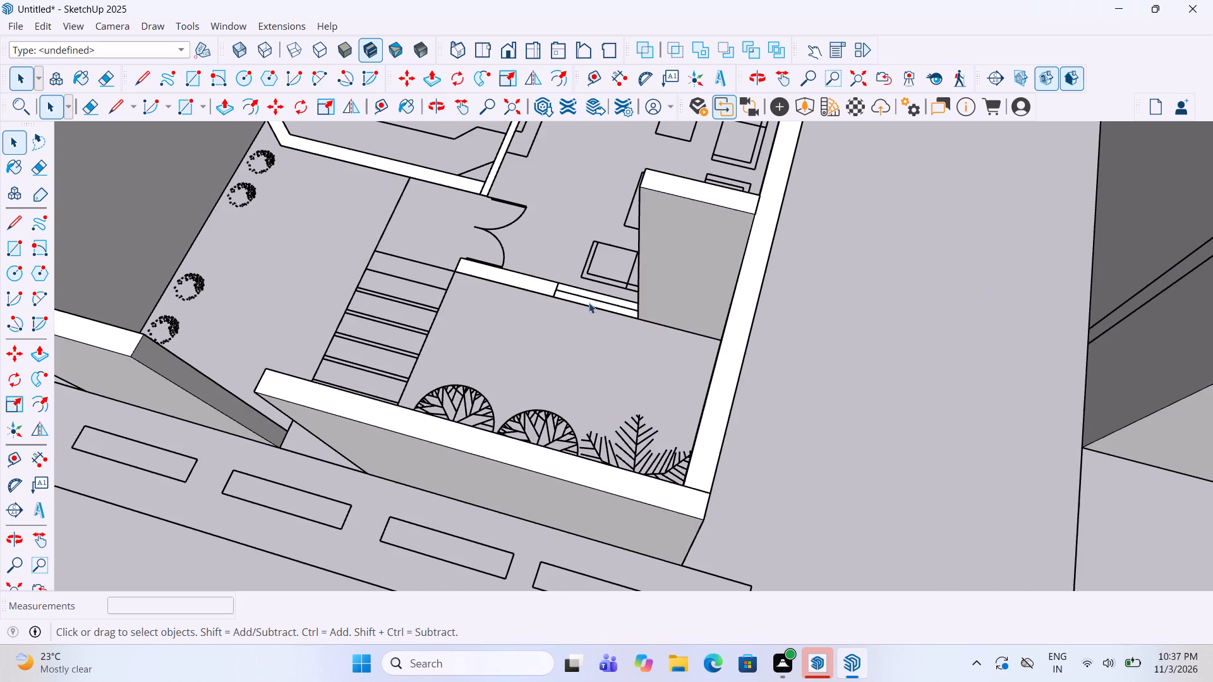
Extrude the wall piece between the living room window and the entrance door by the same 10'.
double_click(528, 289)
key("p")
double_click(529, 282)
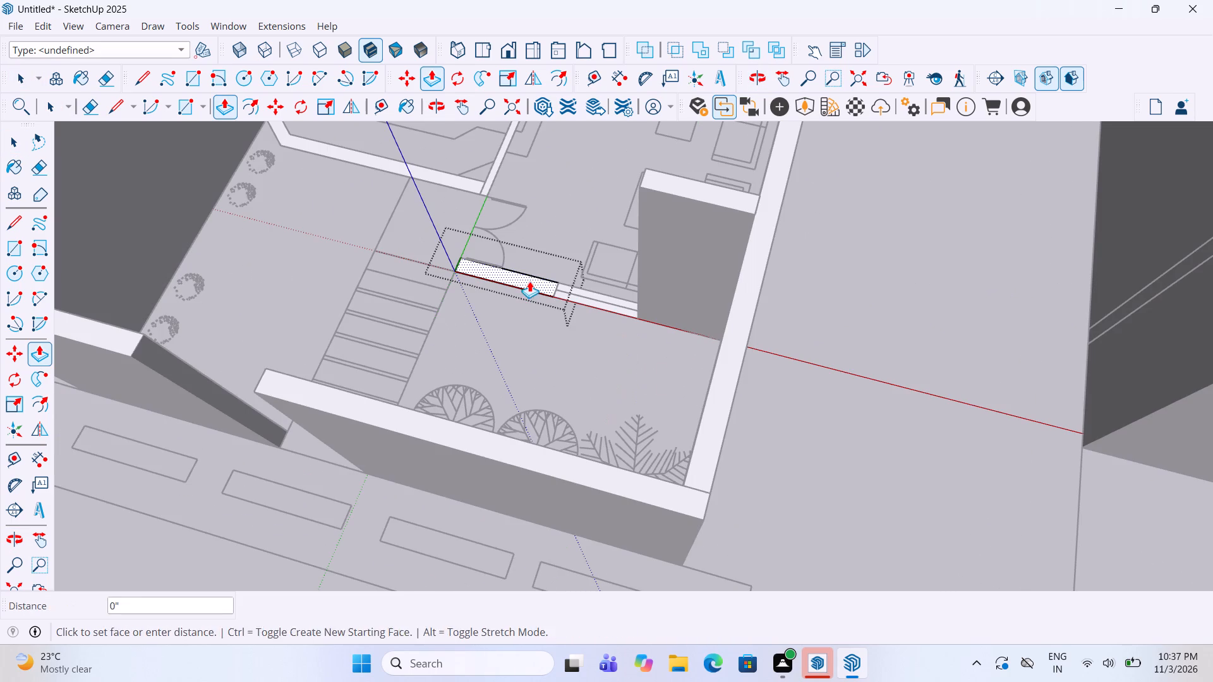
key("space")
left_click(576, 363)
Extrude the partition wall behind the TV unit, between the living room and the kitchen, by the same 10'.
scroll(574, 377, "down", 3)
middle_click_drag(20, 225, 285, 204)
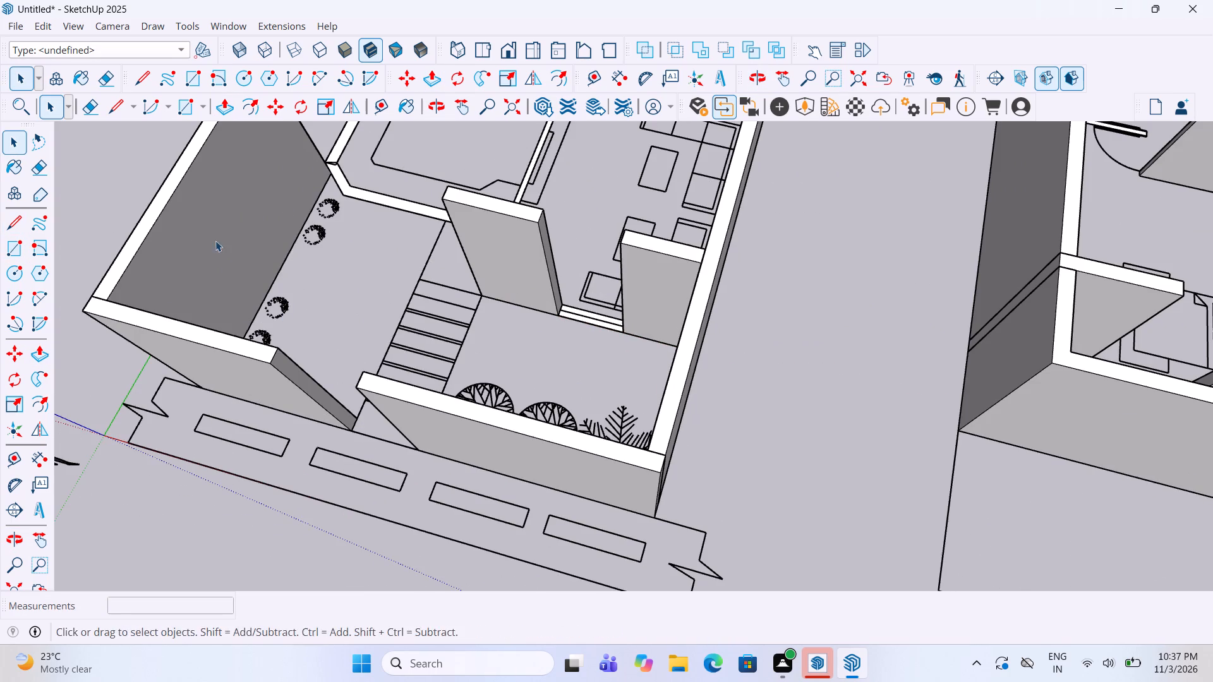
middle_click_drag(215, 241, 800, 227)
scroll(790, 205, "down", 5)
scroll(643, 466, "up", 5)
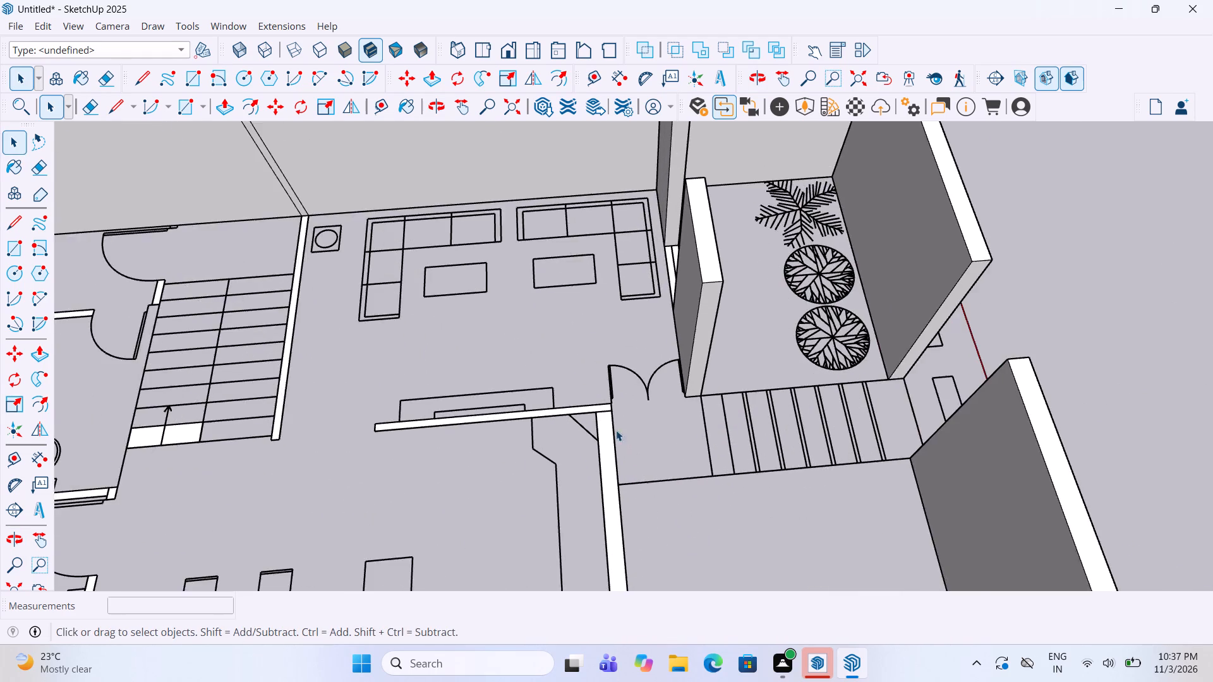
scroll(611, 422, "up", 5)
double_click(578, 396)
key("p")
double_click(577, 400)
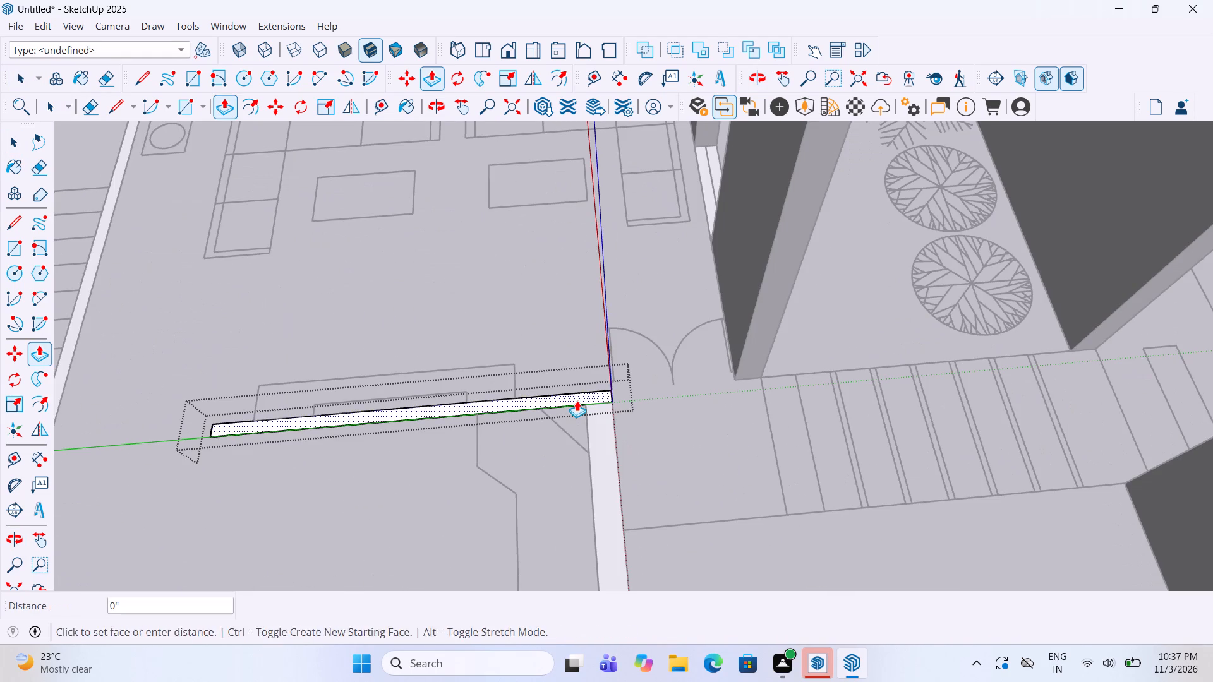
key("space")
left_click(656, 457)
Extrude the kitchen's front wall with the angled end, facing the front yard, by the same 10'.
scroll(648, 357, "down", 5)
middle_click_drag(406, 599, 613, 534)
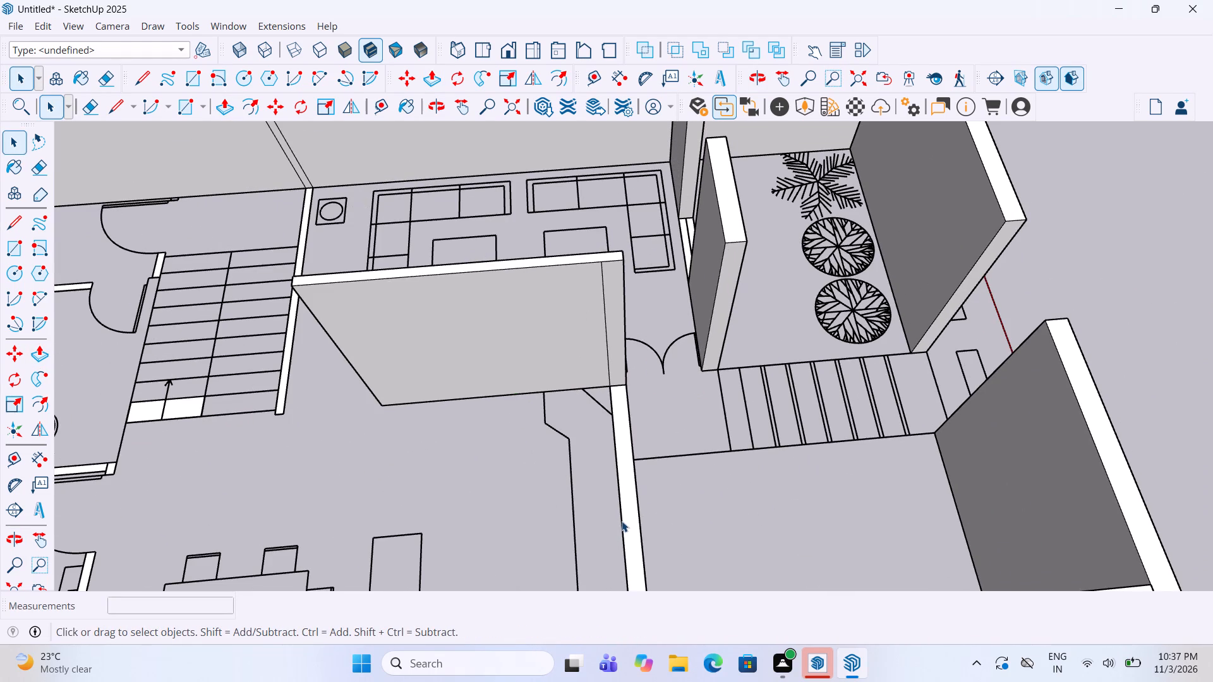
double_click(622, 517)
key("p")
double_click(622, 508)
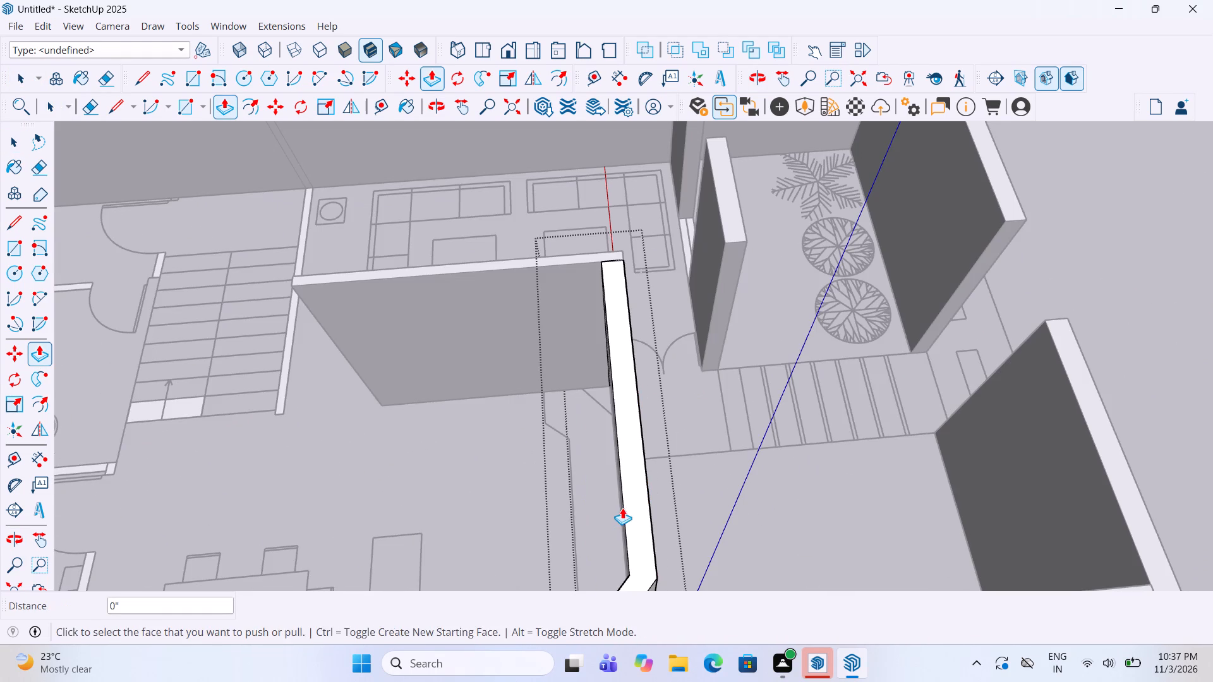
key("space")
left_click(691, 498)
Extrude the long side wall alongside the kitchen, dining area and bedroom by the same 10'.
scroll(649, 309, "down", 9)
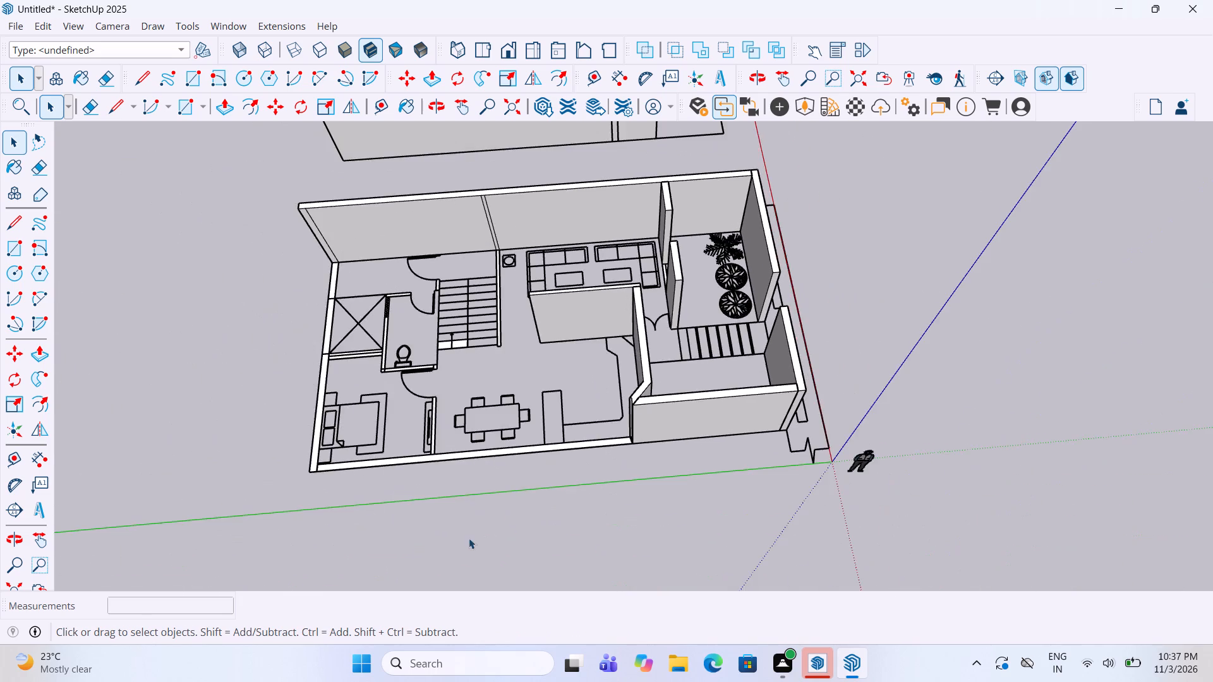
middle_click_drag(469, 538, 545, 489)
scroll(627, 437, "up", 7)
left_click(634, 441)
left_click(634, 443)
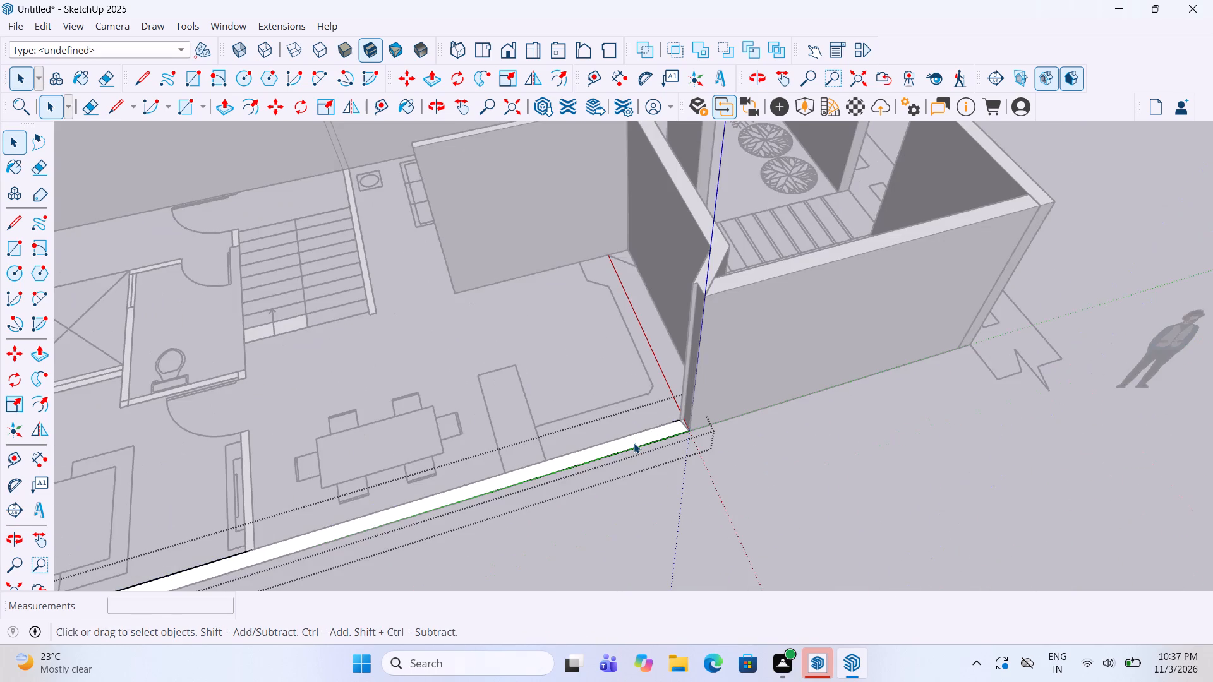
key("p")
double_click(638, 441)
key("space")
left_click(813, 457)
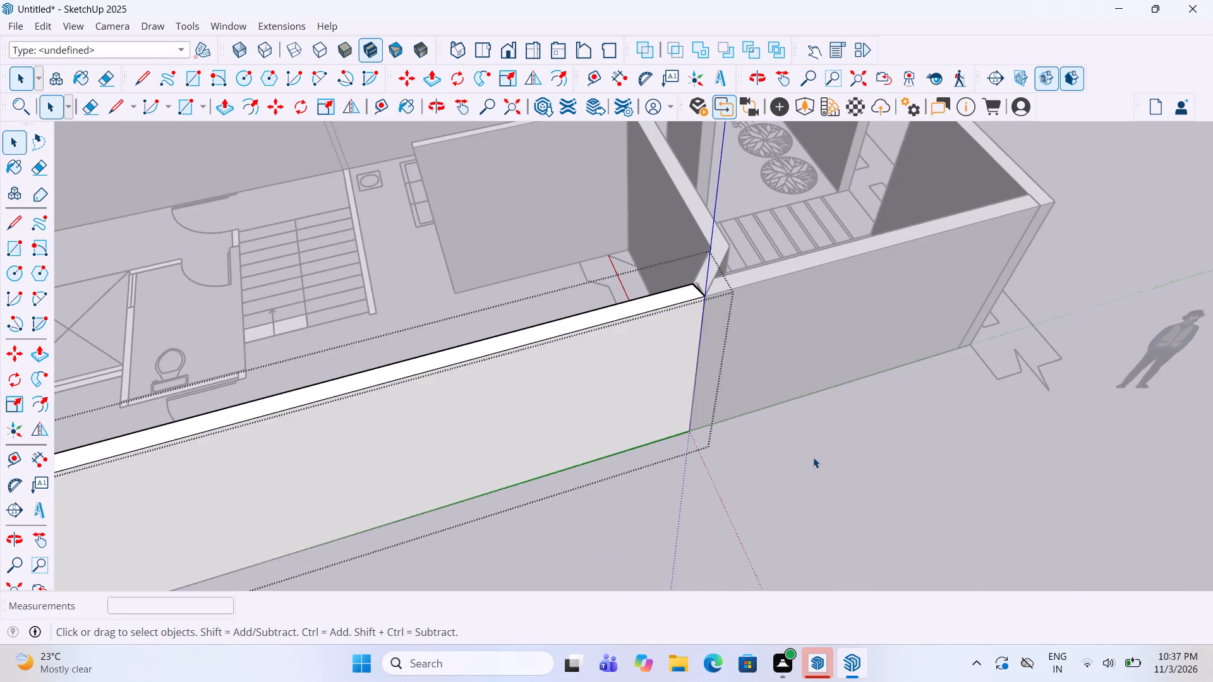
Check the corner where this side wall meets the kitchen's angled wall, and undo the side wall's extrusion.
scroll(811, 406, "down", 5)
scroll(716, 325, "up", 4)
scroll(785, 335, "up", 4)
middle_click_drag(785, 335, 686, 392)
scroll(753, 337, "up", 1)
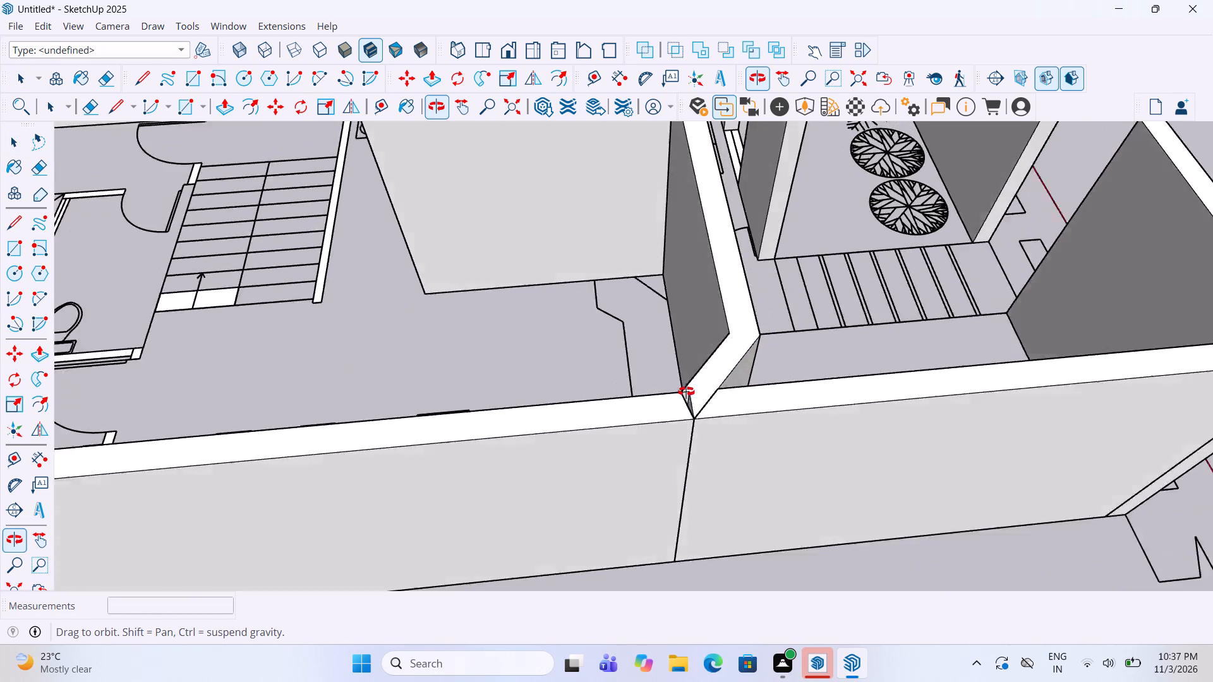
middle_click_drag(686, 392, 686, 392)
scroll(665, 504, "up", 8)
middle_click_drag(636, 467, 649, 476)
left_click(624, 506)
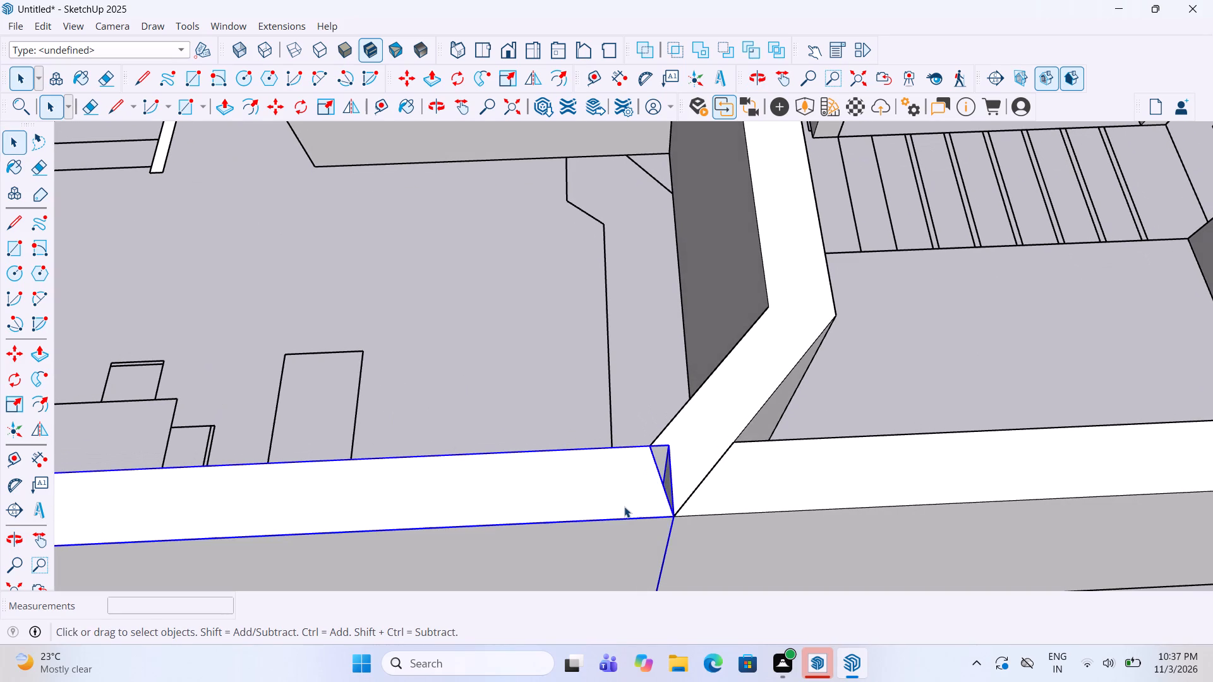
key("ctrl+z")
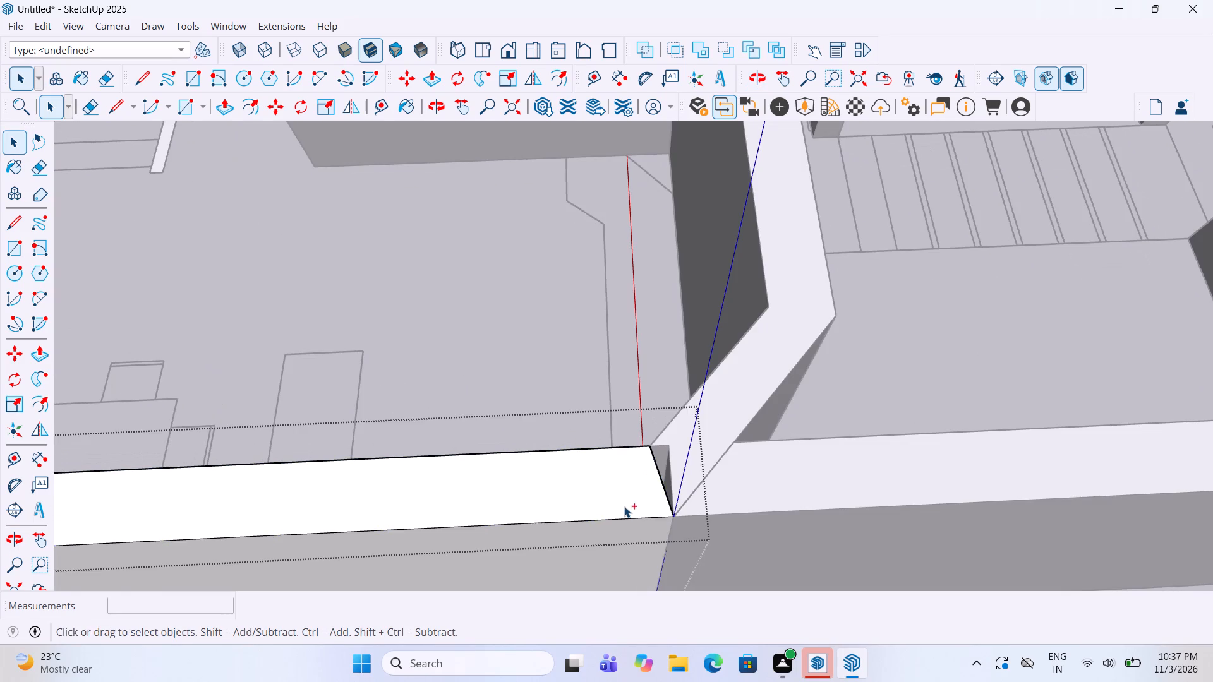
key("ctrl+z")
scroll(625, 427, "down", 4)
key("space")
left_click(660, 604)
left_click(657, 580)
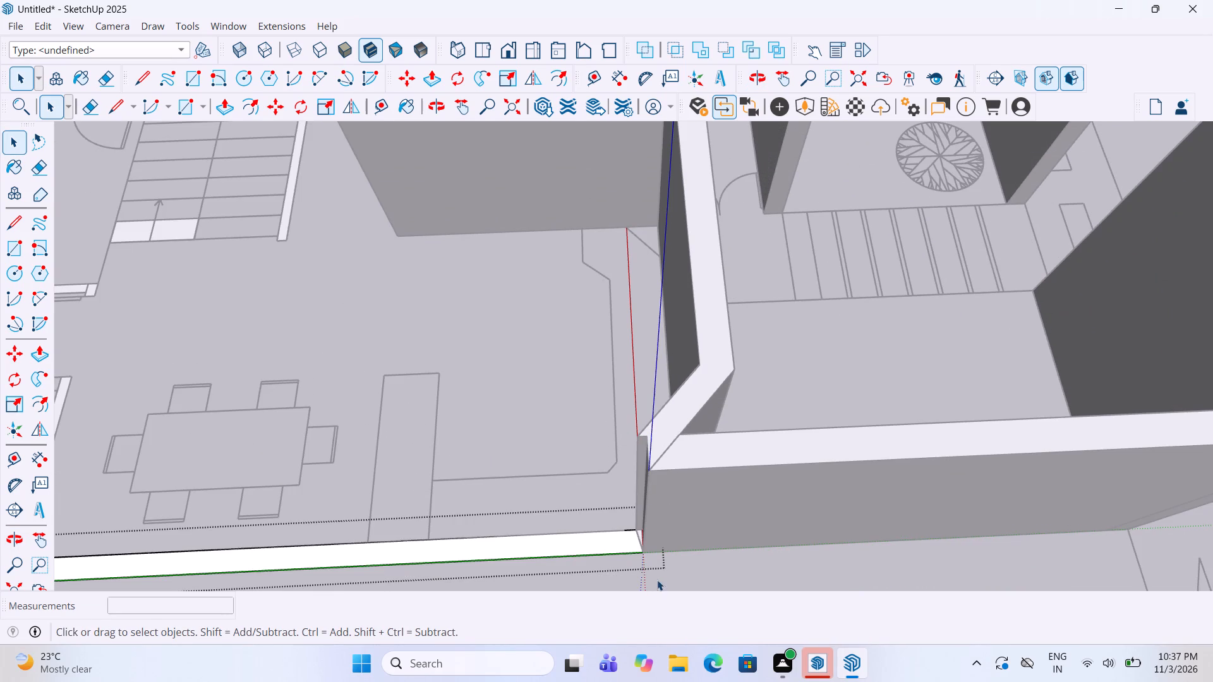
Group the small triangular face left between the long side wall and the kitchen's angled wall.
scroll(629, 552, "up", 4)
left_click(648, 527)
left_click(643, 523)
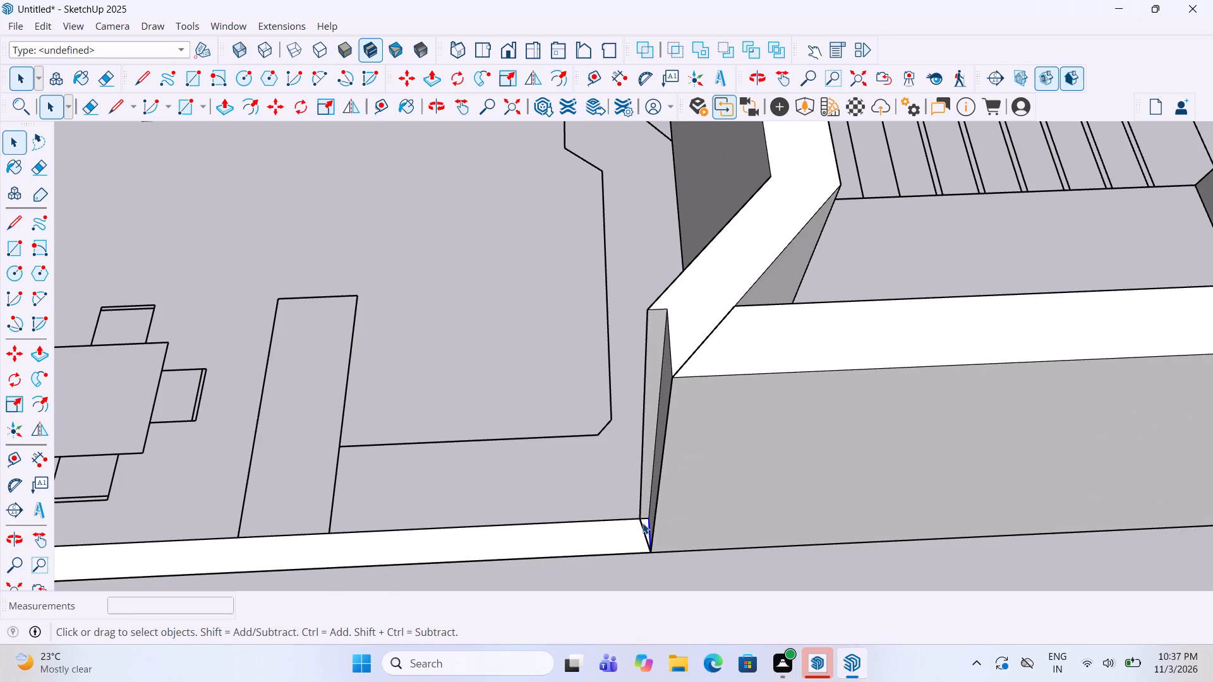
scroll(643, 523, "up", 8)
left_click(653, 530)
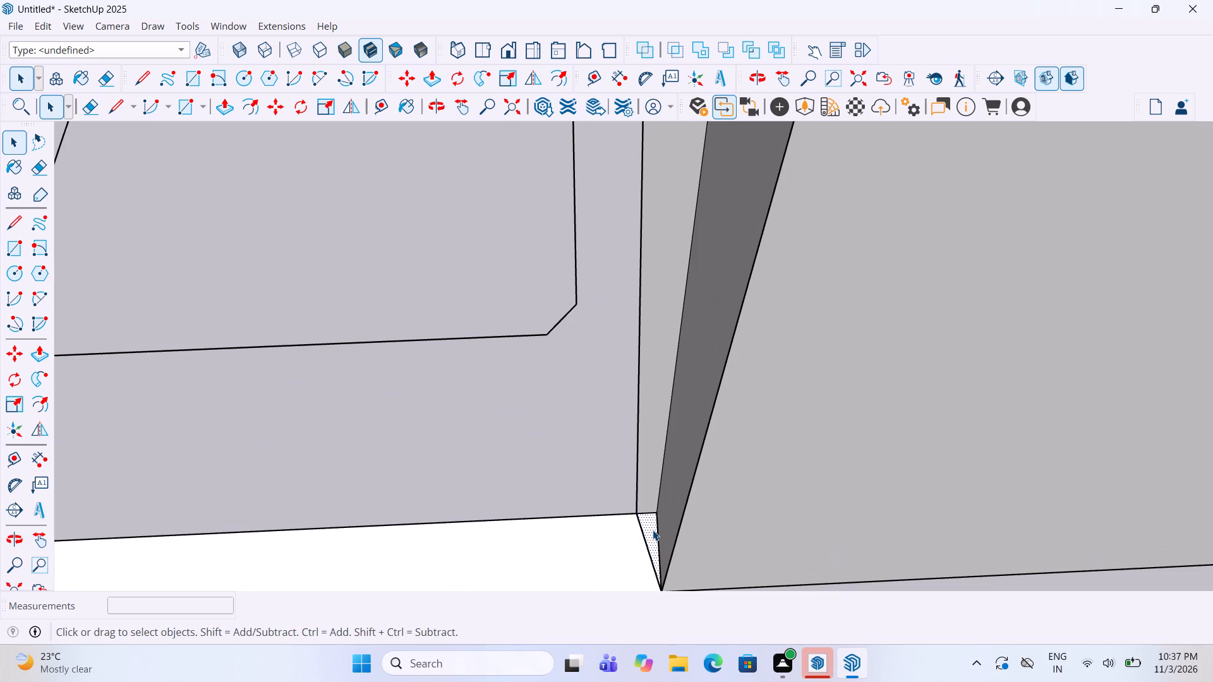
right_click(653, 530)
left_click(709, 358)
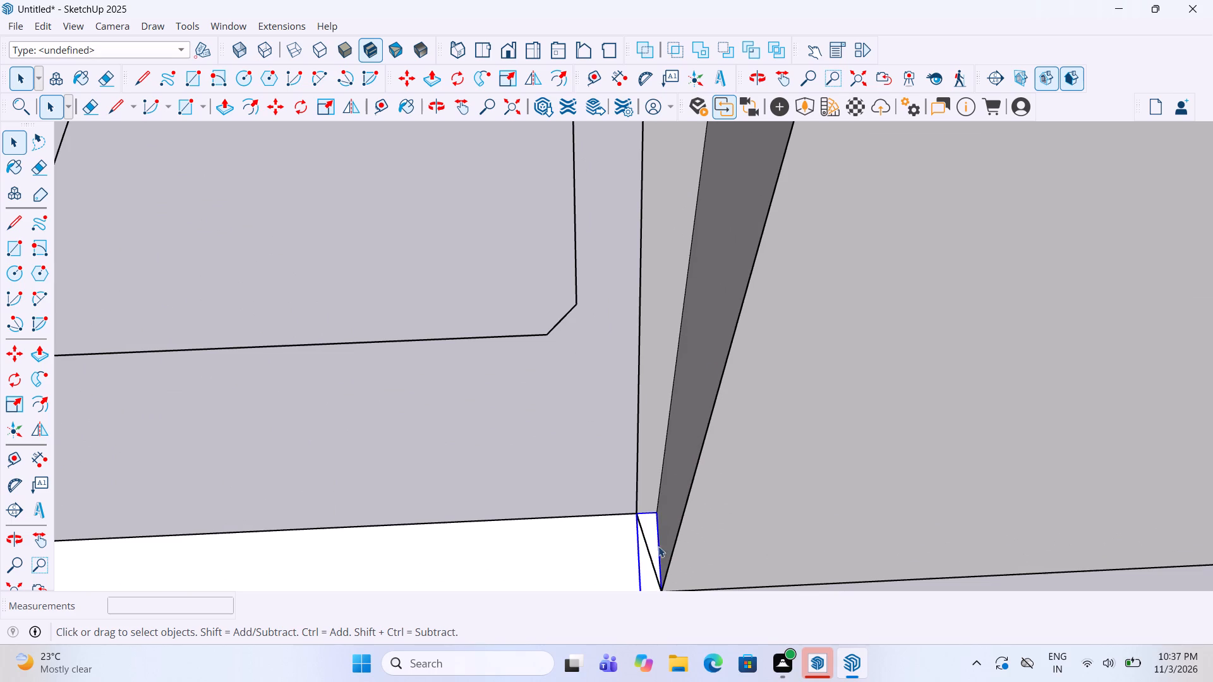
Extrude the grouped triangular corner piece up to the top of the adjoining kitchen wall.
double_click(651, 534)
key("p")
left_click(648, 532)
scroll(648, 532, "down", 5)
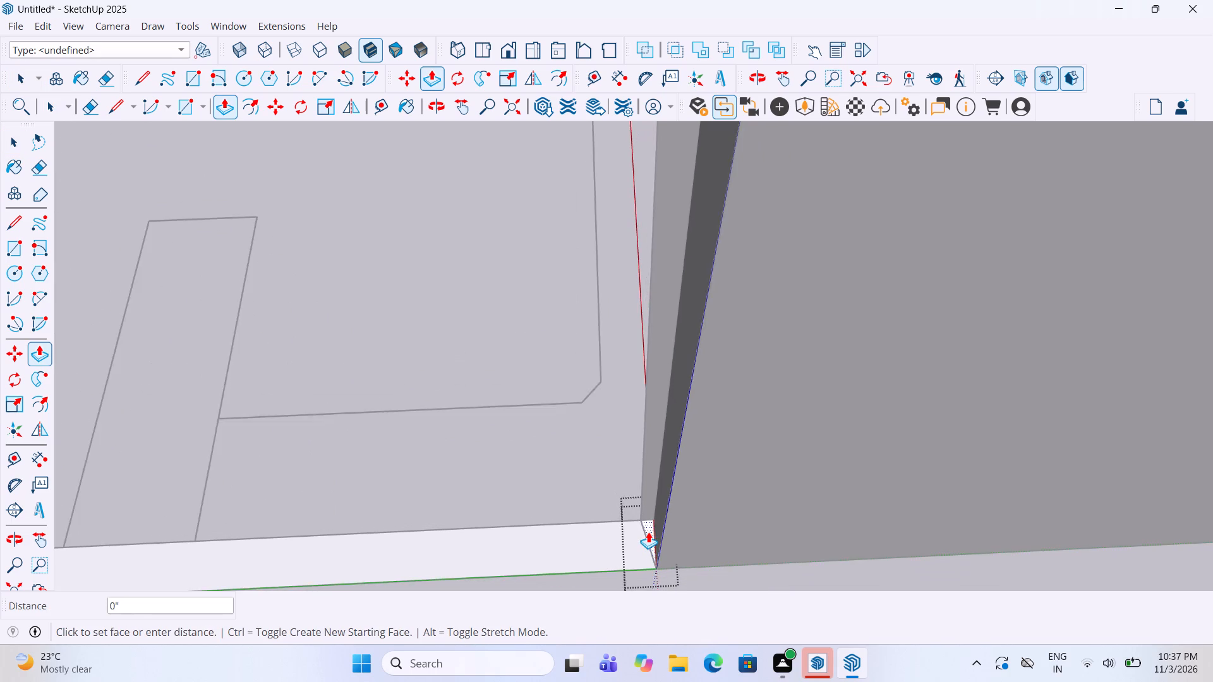
scroll(648, 532, "down", 10)
left_click(677, 455)
key("space")
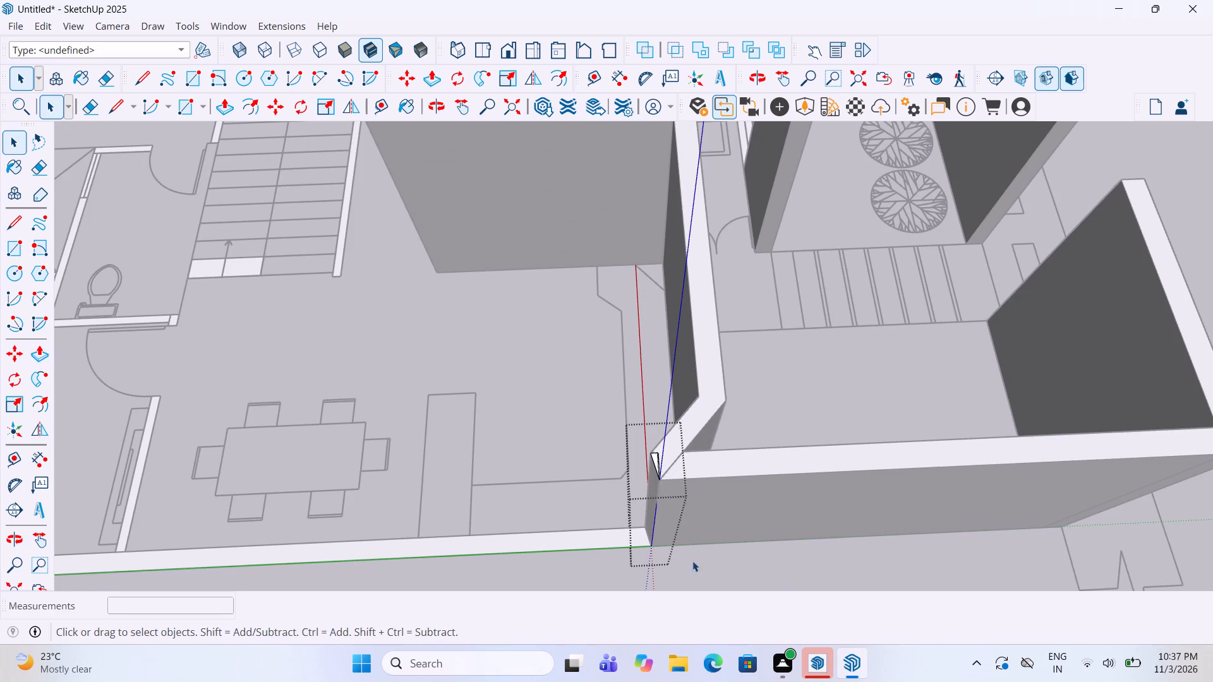
left_click(692, 561)
Extrude the long side wall alongside the kitchen, dining area and bedroom by 10'.
scroll(755, 449, "down", 3)
scroll(641, 514, "up", 3)
double_click(627, 522)
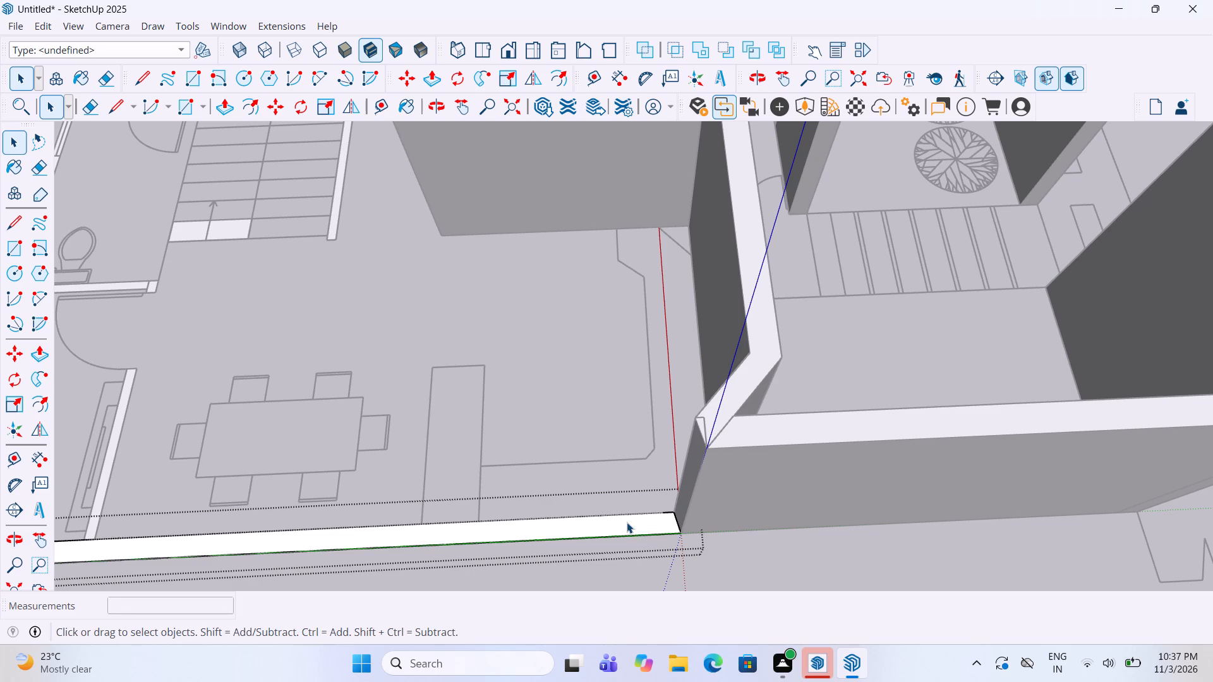
key("p")
double_click(627, 522)
key("space")
left_click(727, 554)
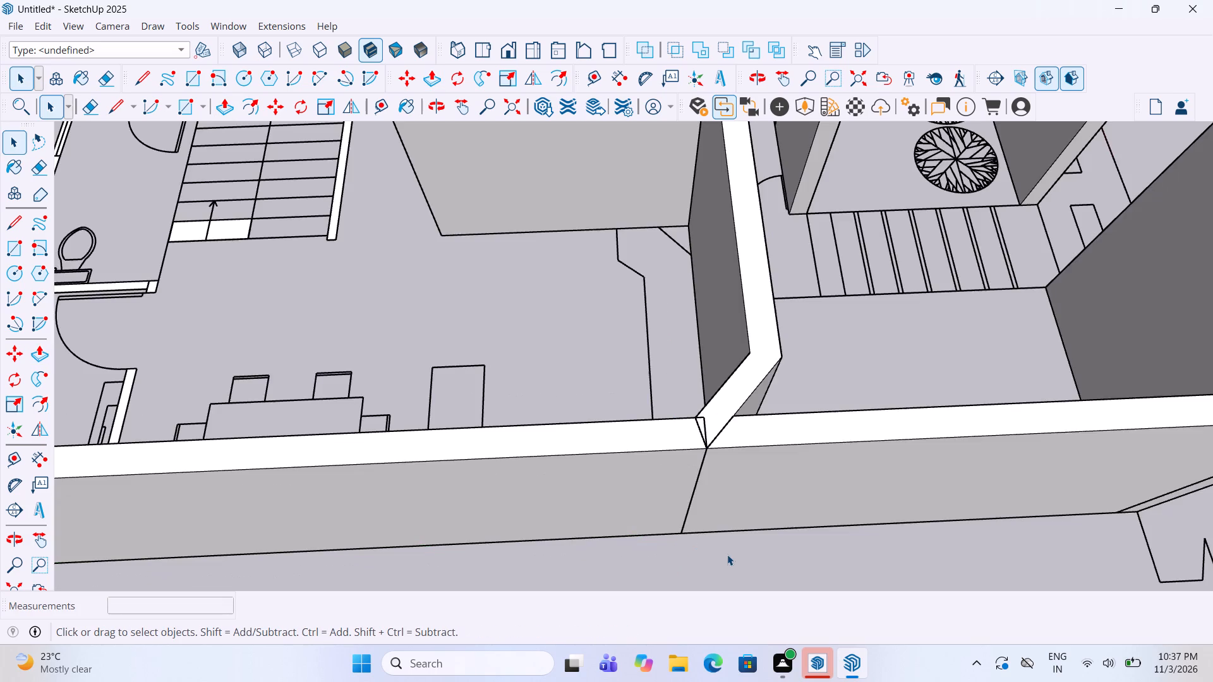
Extrude the rear wall segment between the side wall and the crossed shaft up to the side wall's 10' top.
scroll(727, 554, "down", 4)
scroll(753, 364, "down", 9)
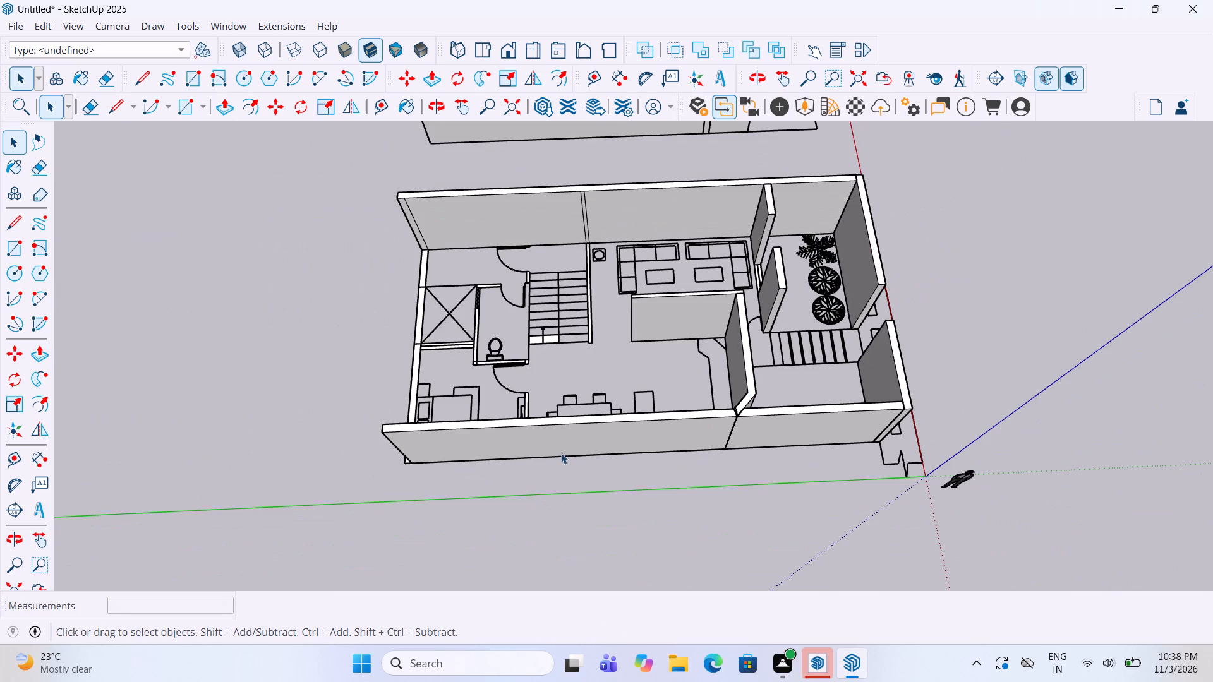
middle_click_drag(584, 450, 812, 448)
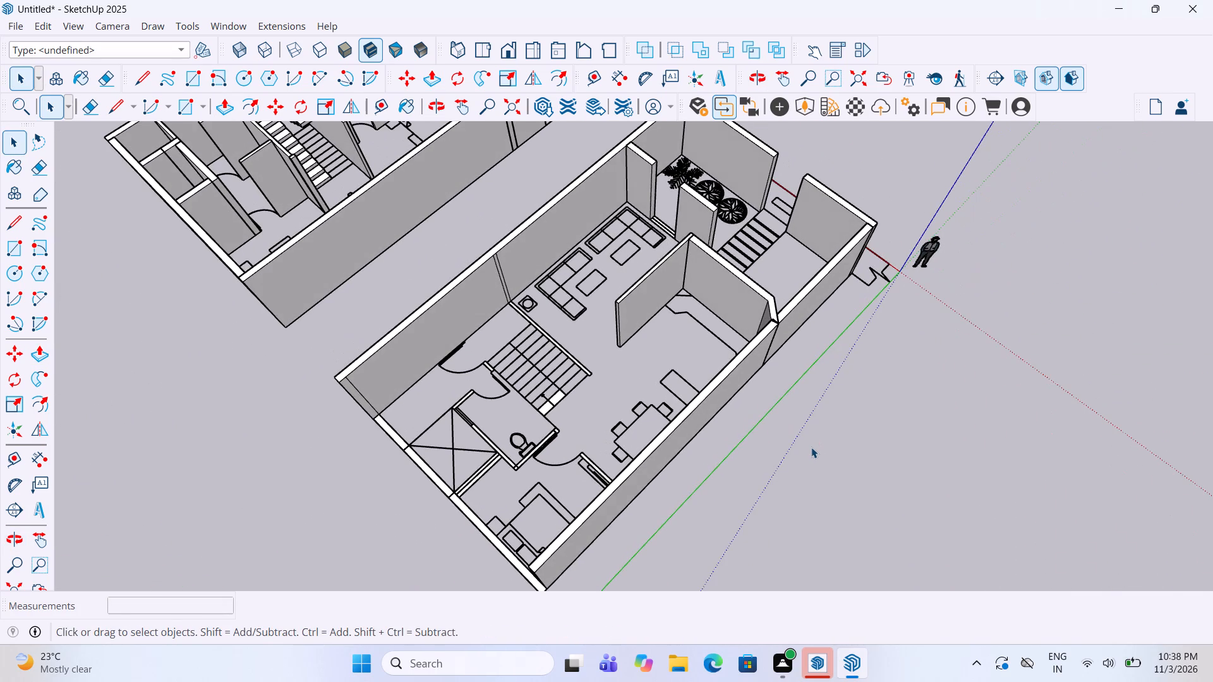
scroll(811, 447, "down", 5)
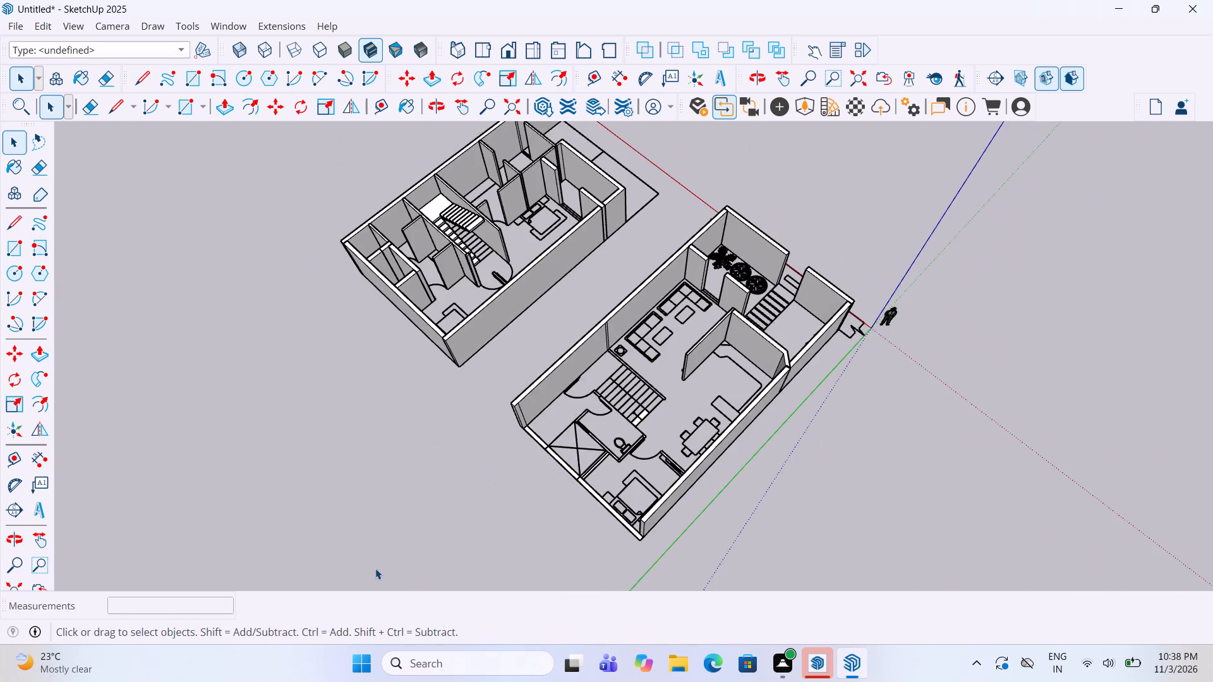
scroll(375, 568, "up", 1)
middle_click_drag(375, 568, 645, 515)
scroll(649, 501, "up", 2)
scroll(681, 447, "up", 13)
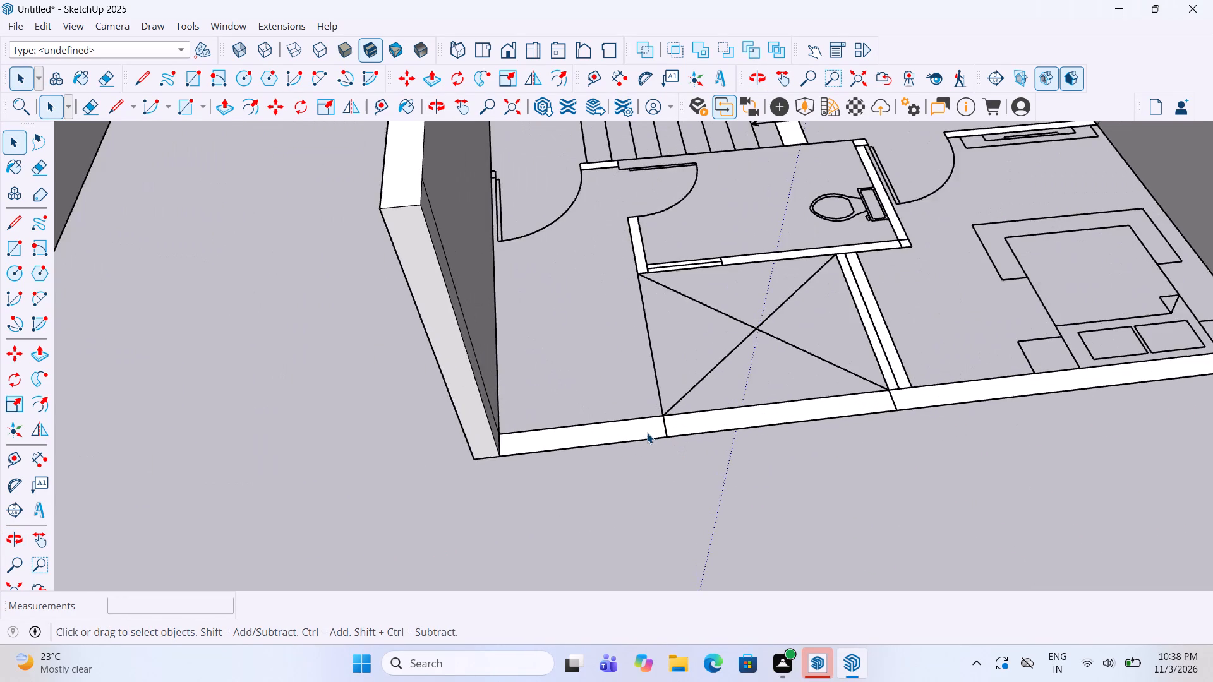
double_click(610, 437)
key("p")
left_click(610, 437)
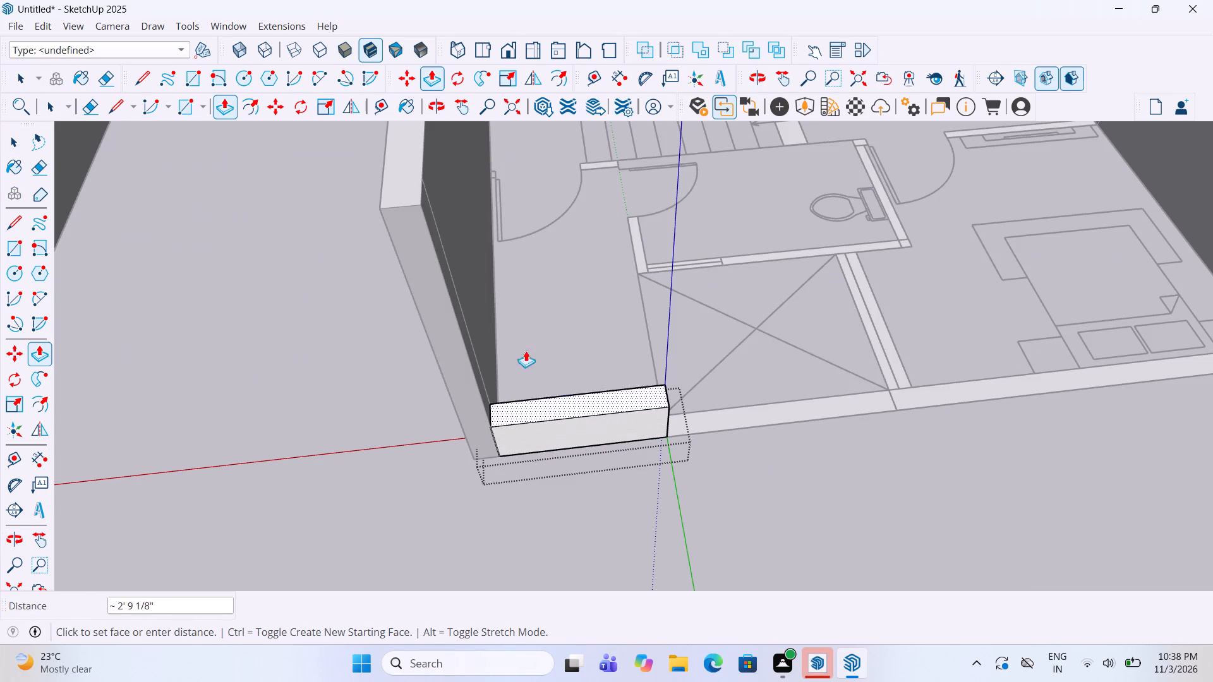
left_click(403, 187)
key("space")
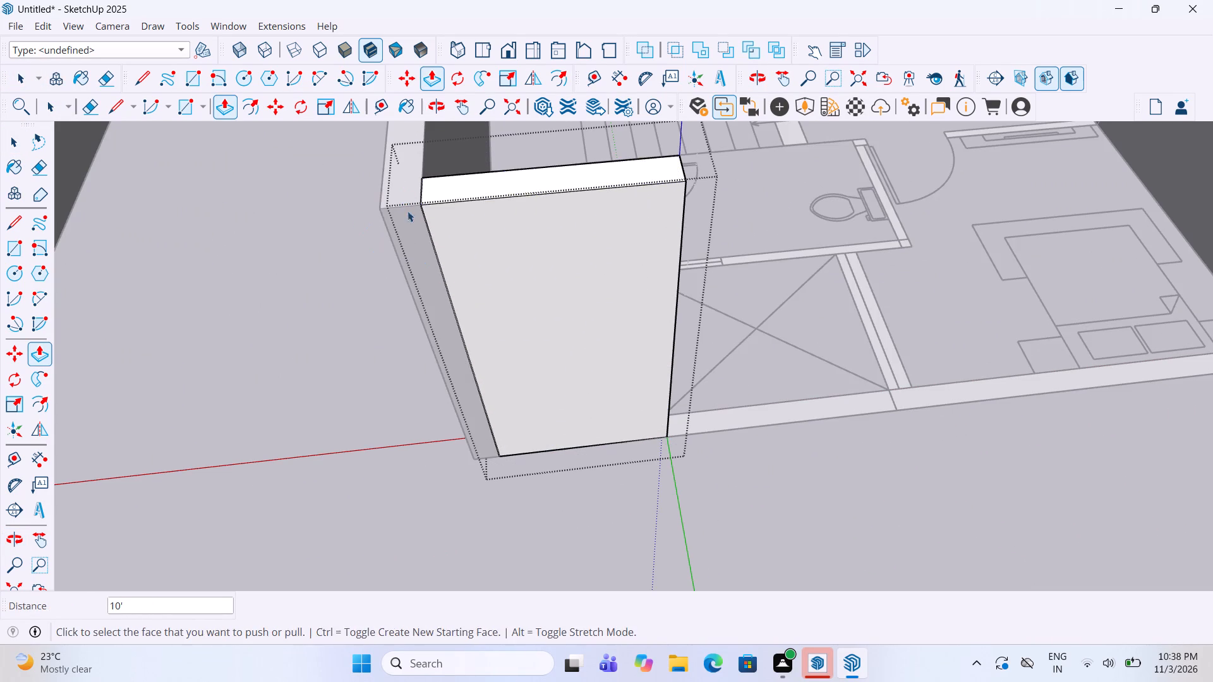
left_click(384, 394)
Extrude the rear wall segment behind the crossed shaft by the same 10'.
scroll(340, 462, "down", 3)
scroll(549, 429, "up", 3)
double_click(655, 430)
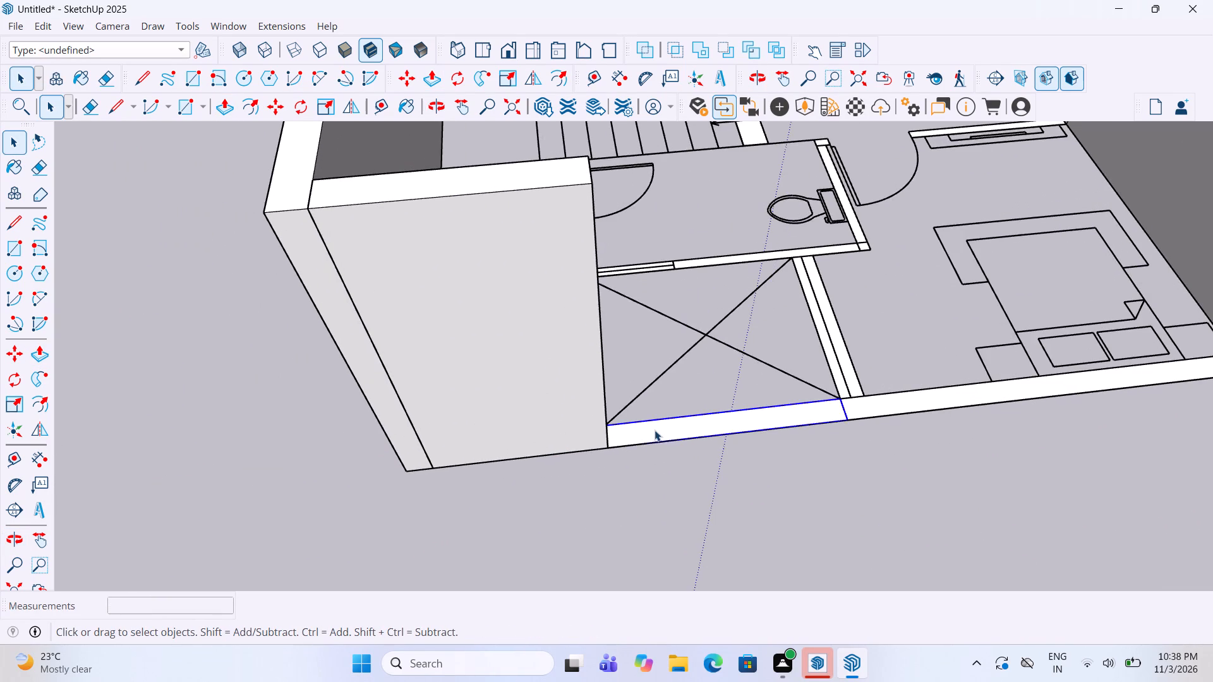
key("p")
double_click(667, 429)
key("space")
left_click(610, 481)
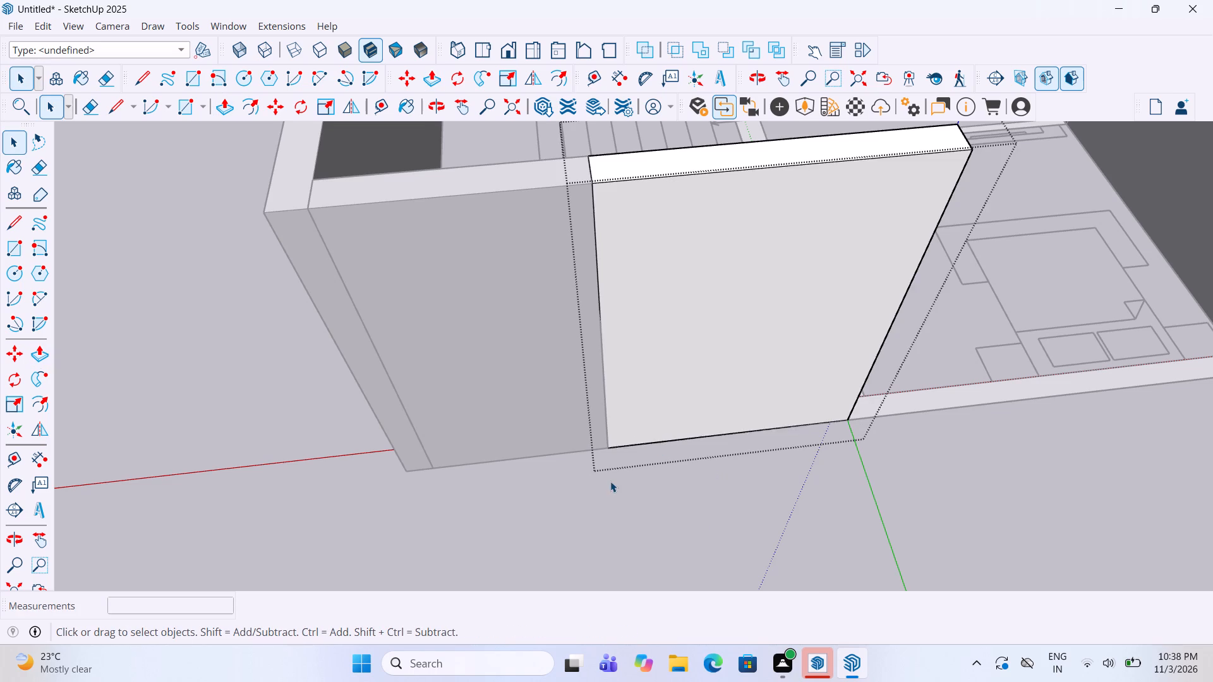
Extrude the rear wall segment behind the bedroom, up to the opposite side wall, by the same 10'.
scroll(467, 494, "down", 5)
scroll(804, 414, "up", 4)
double_click(804, 433)
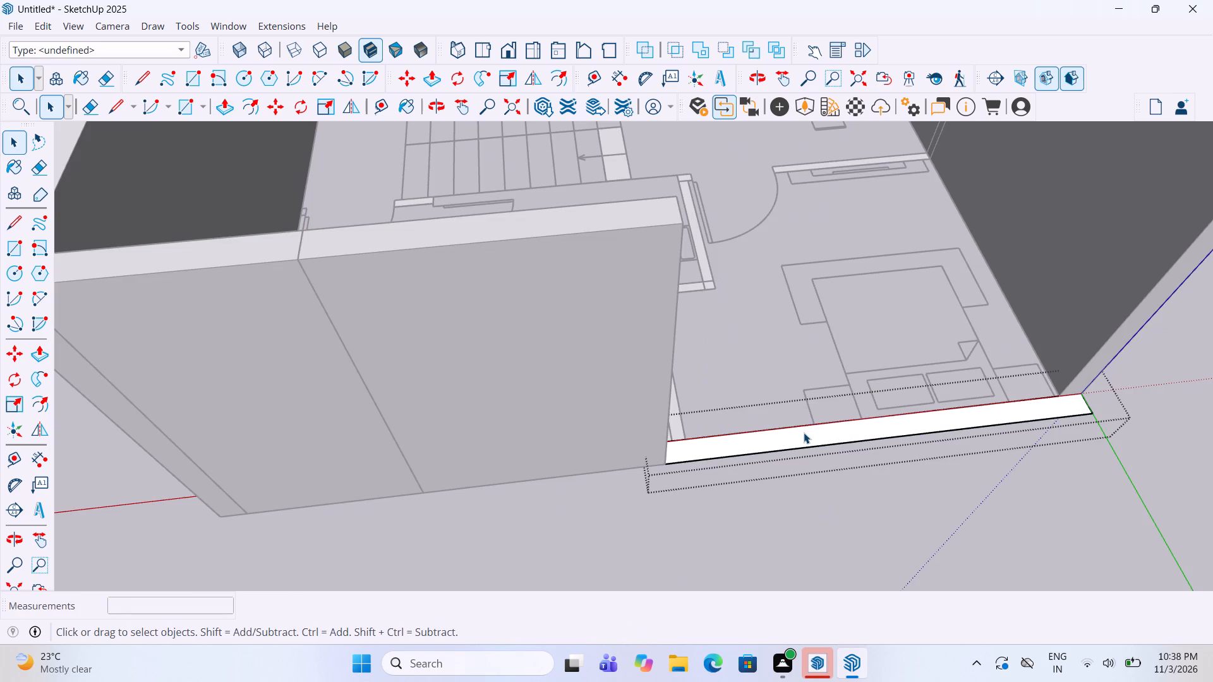
key("p")
double_click(799, 443)
key("space")
left_click(801, 479)
scroll(798, 480, "down", 5)
middle_click_drag(365, 384, 380, 385)
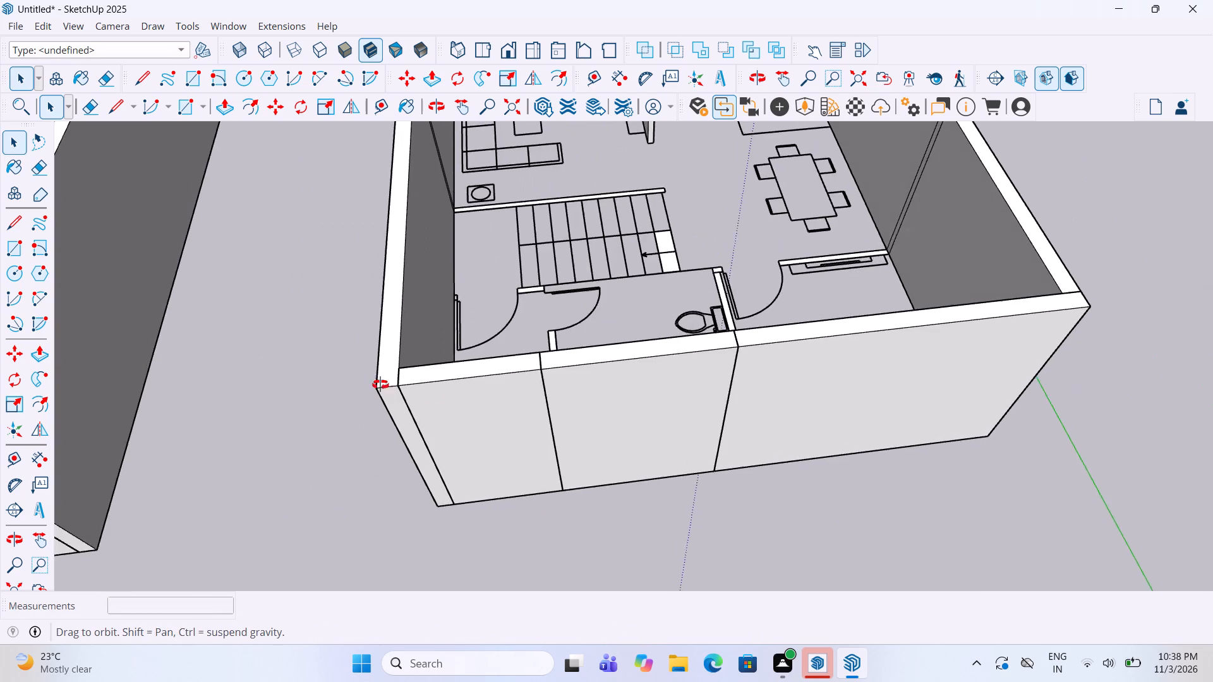
Extrude the short toilet wall segment between the toilet door and the crossed shaft's corner by 10'.
middle_click_drag(380, 385, 759, 442)
scroll(644, 399, "up", 4)
scroll(583, 441, "up", 2)
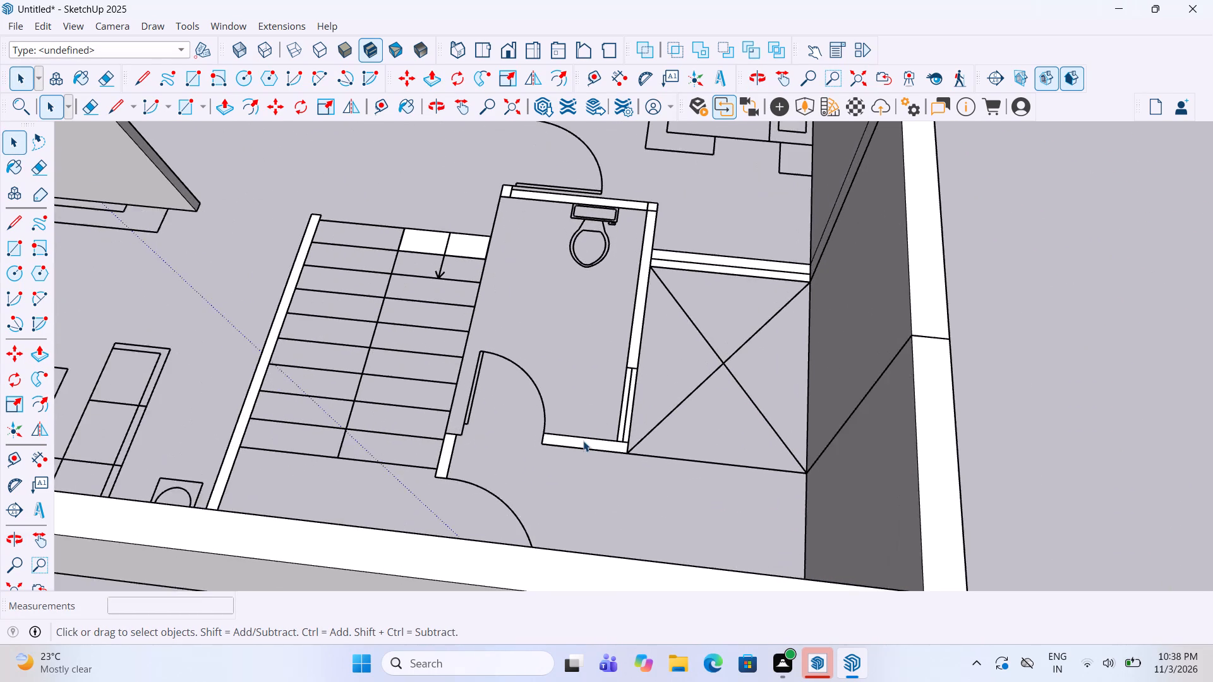
double_click(583, 441)
key("p")
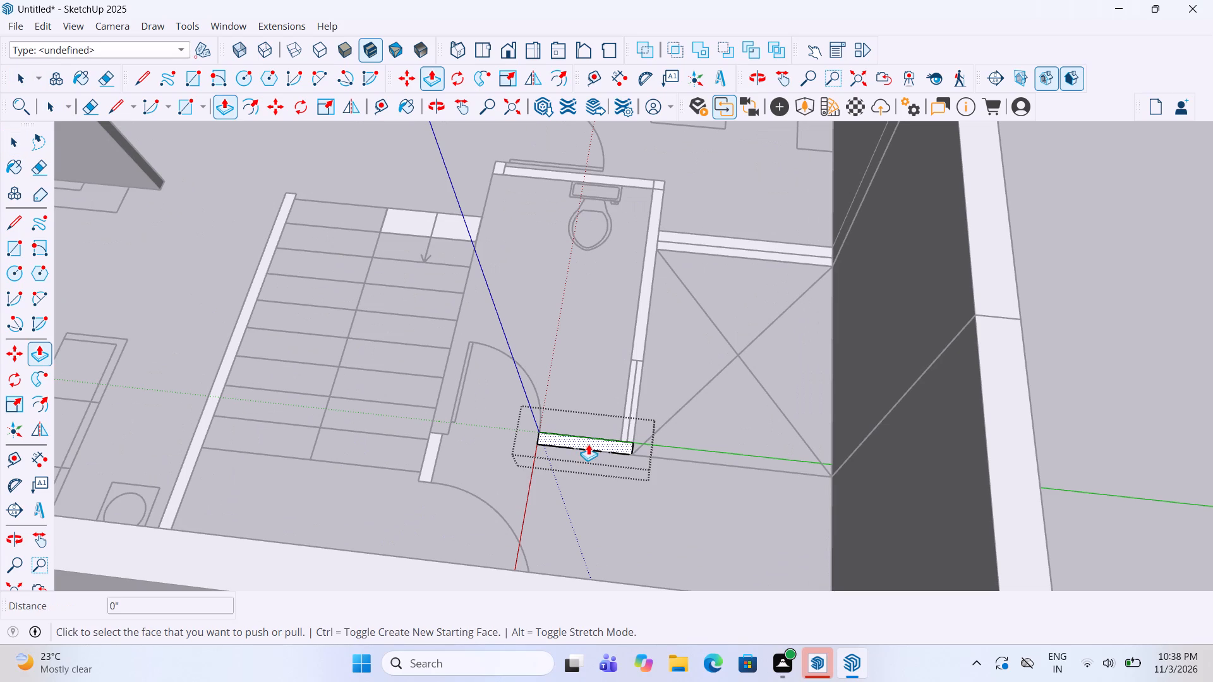
double_click(588, 444)
key("space")
left_click(617, 487)
Extrude the short wall segment between the staircase and the toilet door by the same 10'.
double_click(431, 448)
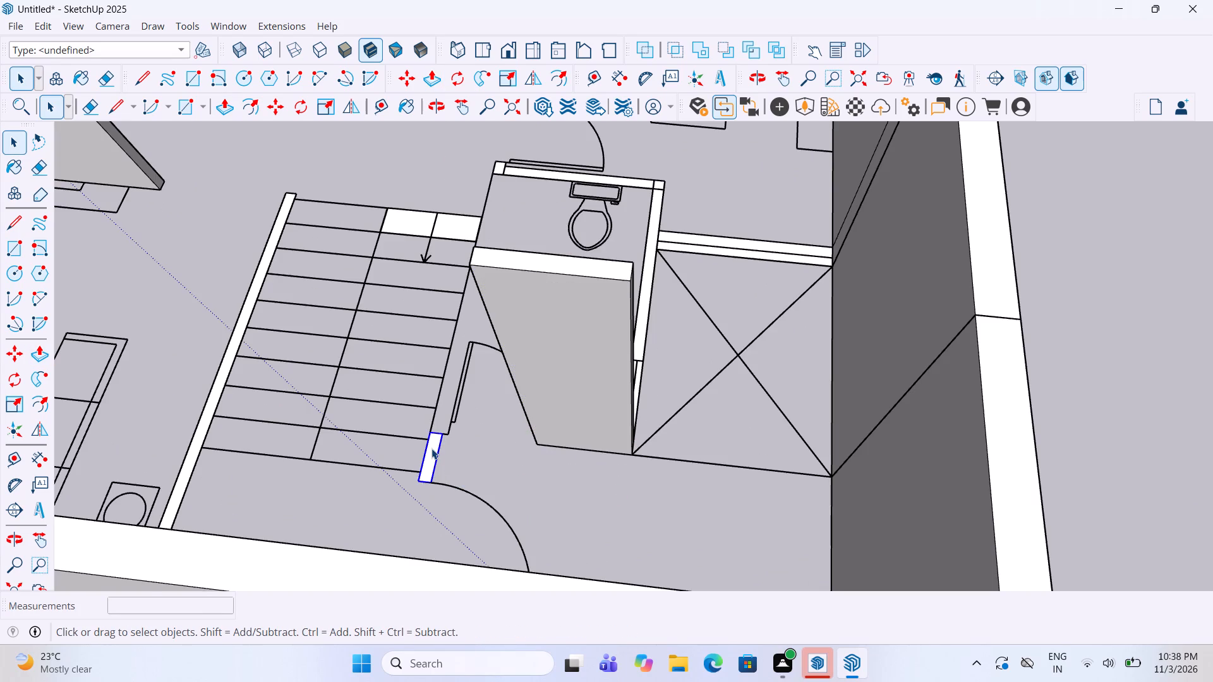
key("p")
double_click(435, 454)
key("space")
left_click(523, 488)
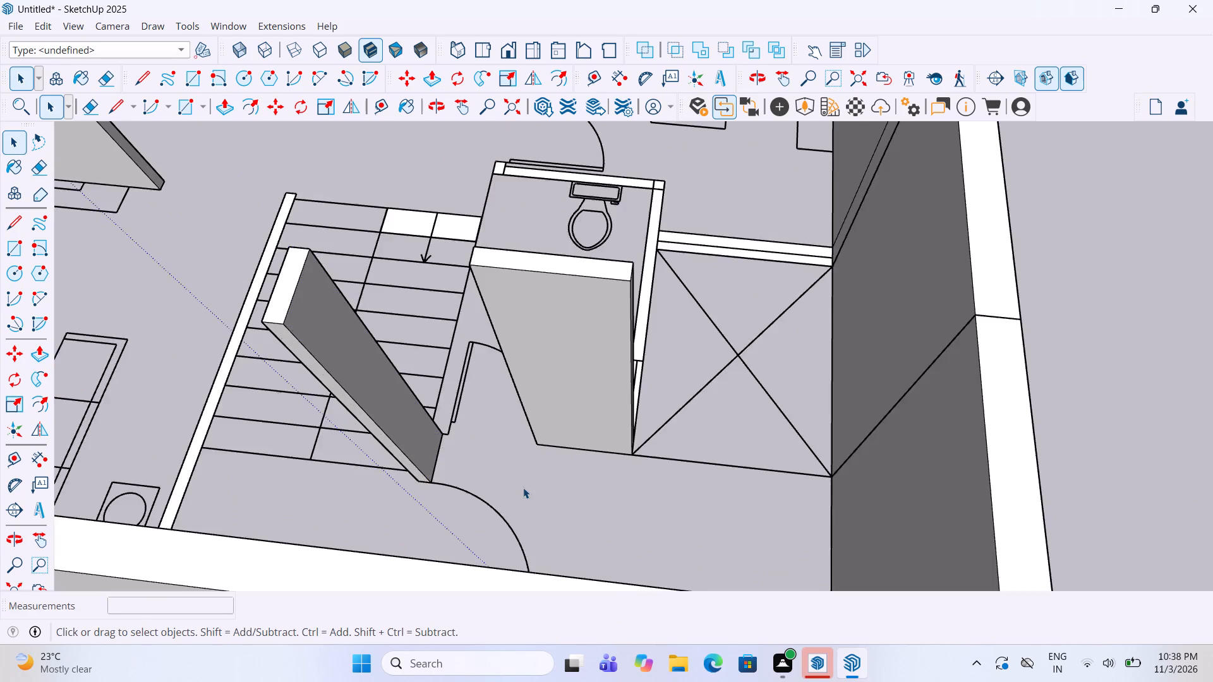
Extrude the window segment of the wall between the toilet and the crossed shaft by 10'.
scroll(526, 500, "down", 3)
middle_click_drag(627, 334, 430, 431)
scroll(600, 375, "up", 6)
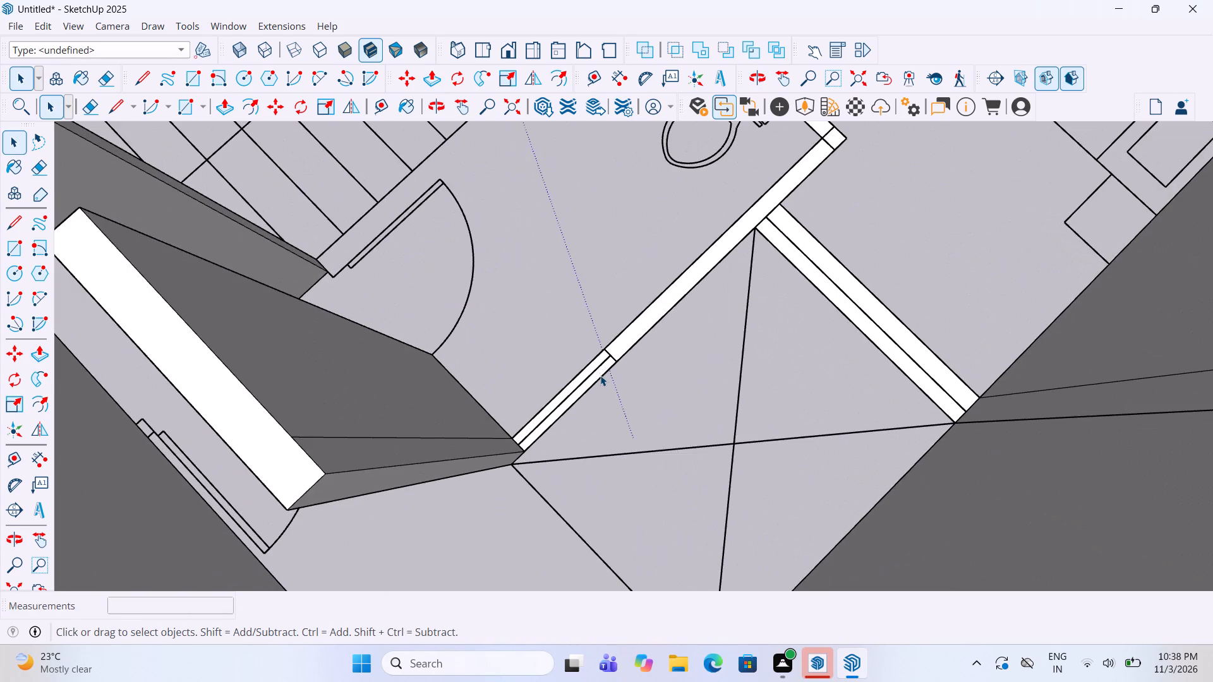
double_click(595, 363)
key("p")
double_click(589, 373)
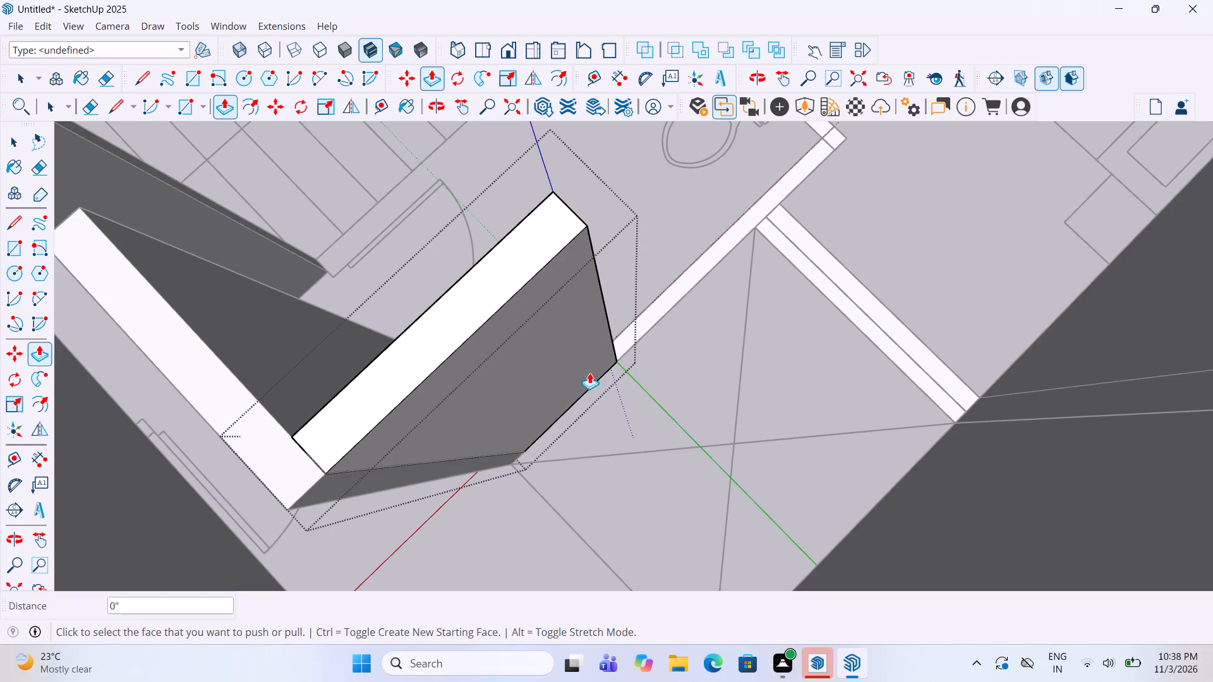
key("space")
left_click(636, 392)
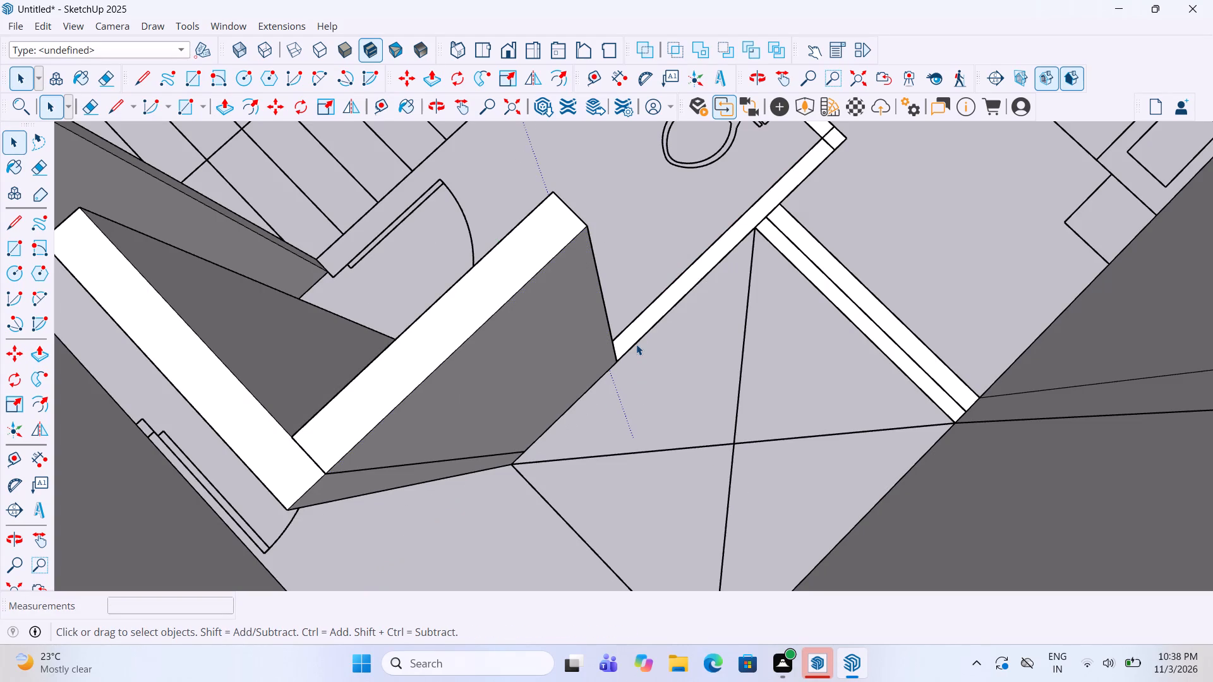
Extrude the remaining plain segment of the toilet's shaft-side wall by 10'.
double_click(653, 314)
key("p")
double_click(653, 314)
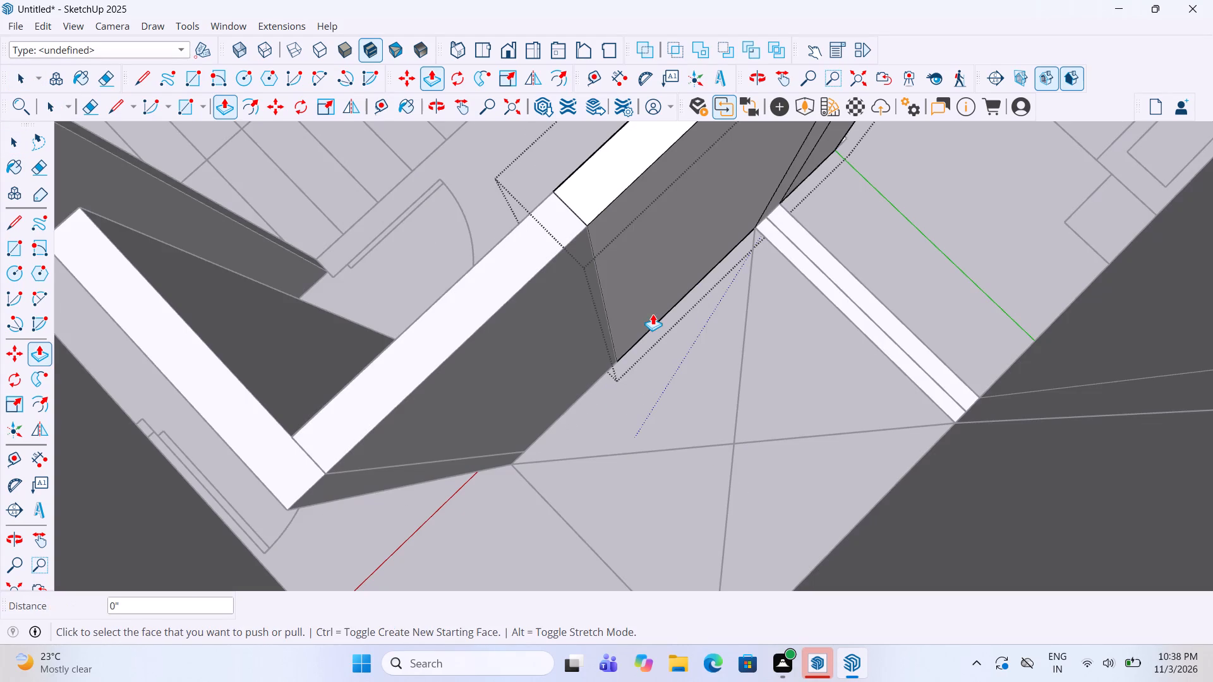
key("space")
left_click(697, 378)
Extrude the wall between the crossed shaft and the bedroom by 10'.
double_click(845, 284)
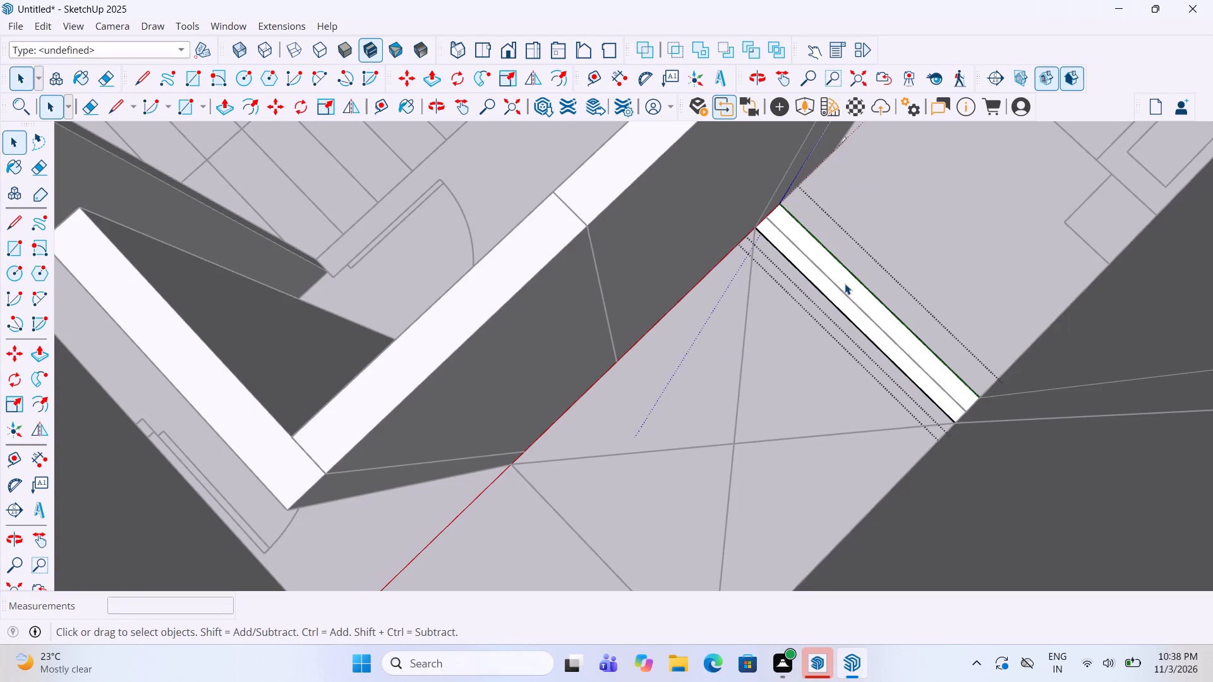
key("p")
double_click(852, 297)
key("space")
left_click(819, 357)
Extrude the small corner piece at the end of the toilet's long wall, on the bedroom side, by 10'.
scroll(822, 394, "down", 4)
middle_click_drag(473, 341, 946, 229)
scroll(952, 225, "down", 3)
middle_click_drag(430, 342, 467, 326)
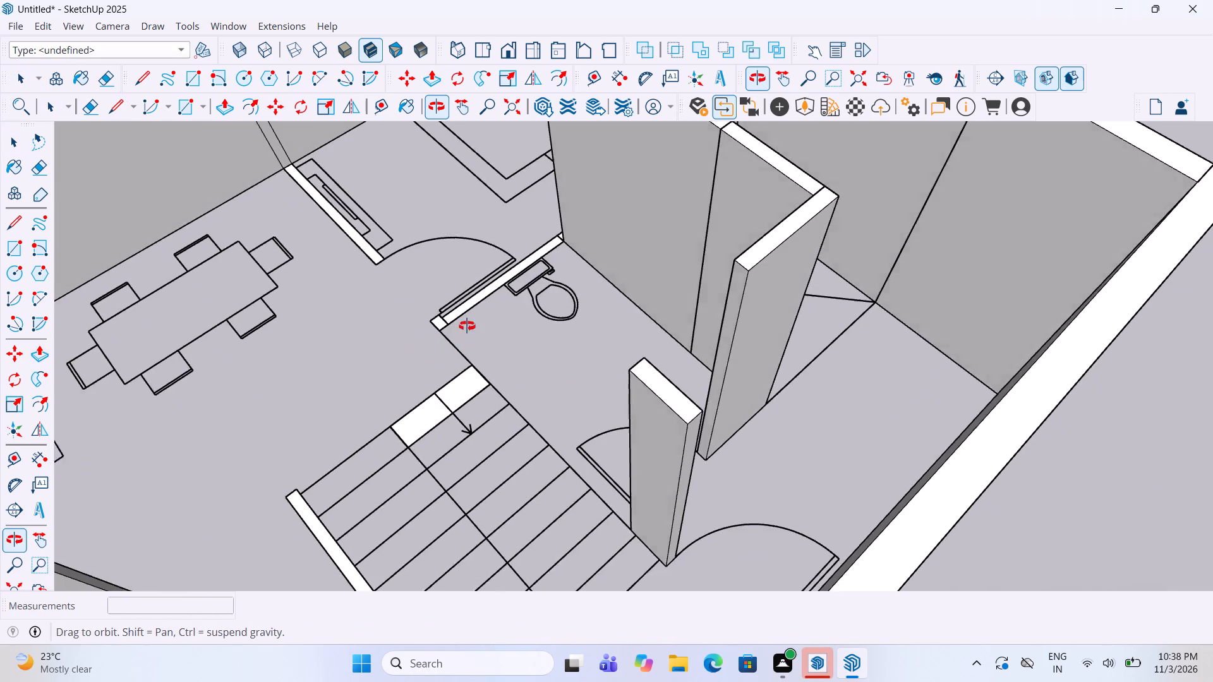
middle_click_drag(467, 326, 841, 242)
scroll(510, 404, "up", 3)
scroll(383, 415, "up", 3)
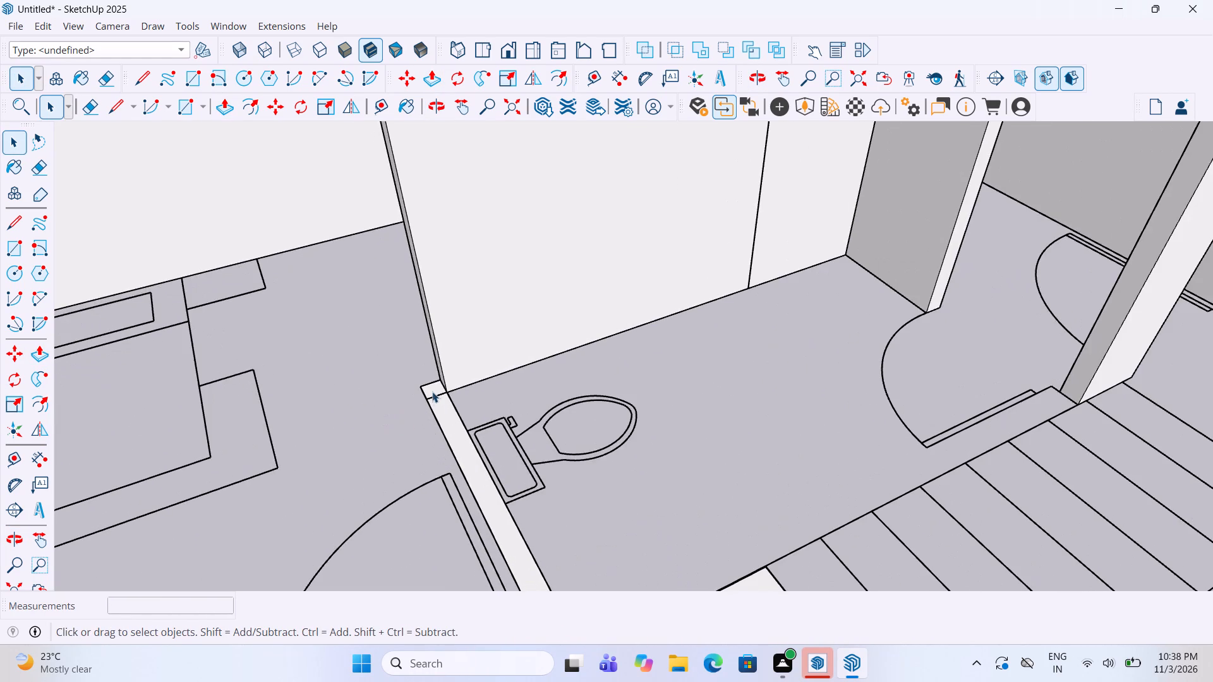
double_click(432, 390)
key("p")
double_click(425, 390)
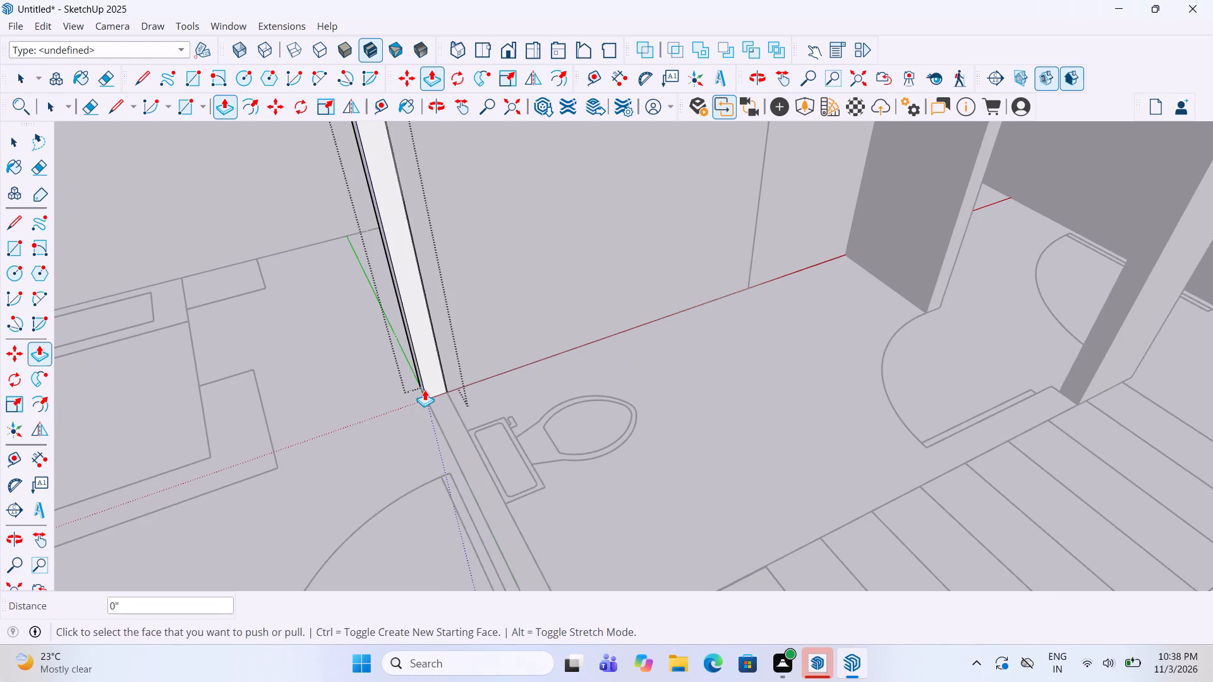
key("space")
left_click(603, 380)
Extrude the wall behind the WC, between the toilet and the bedroom door, by 10'.
scroll(528, 380, "down", 4)
scroll(537, 485, "up", 3)
double_click(528, 504)
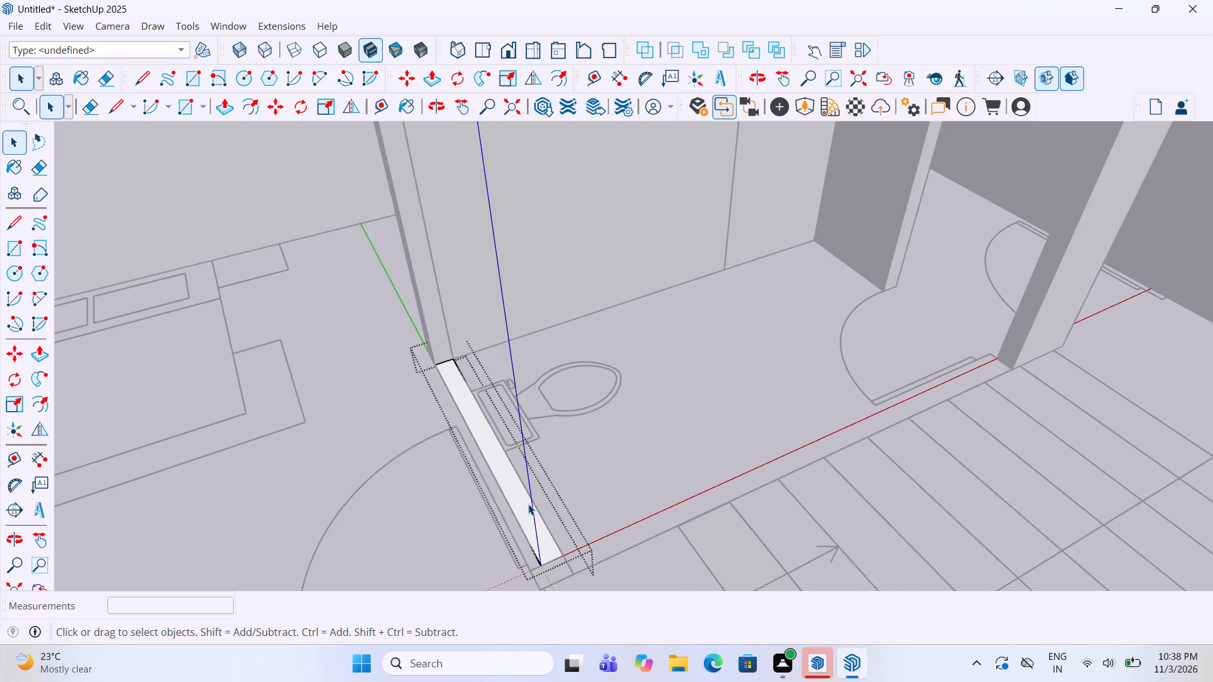
key("p")
double_click(532, 516)
key("space")
left_click(668, 433)
Group the small square face at the stair-side end of the WC wall and extrude it by 10'.
scroll(609, 342, "down", 4)
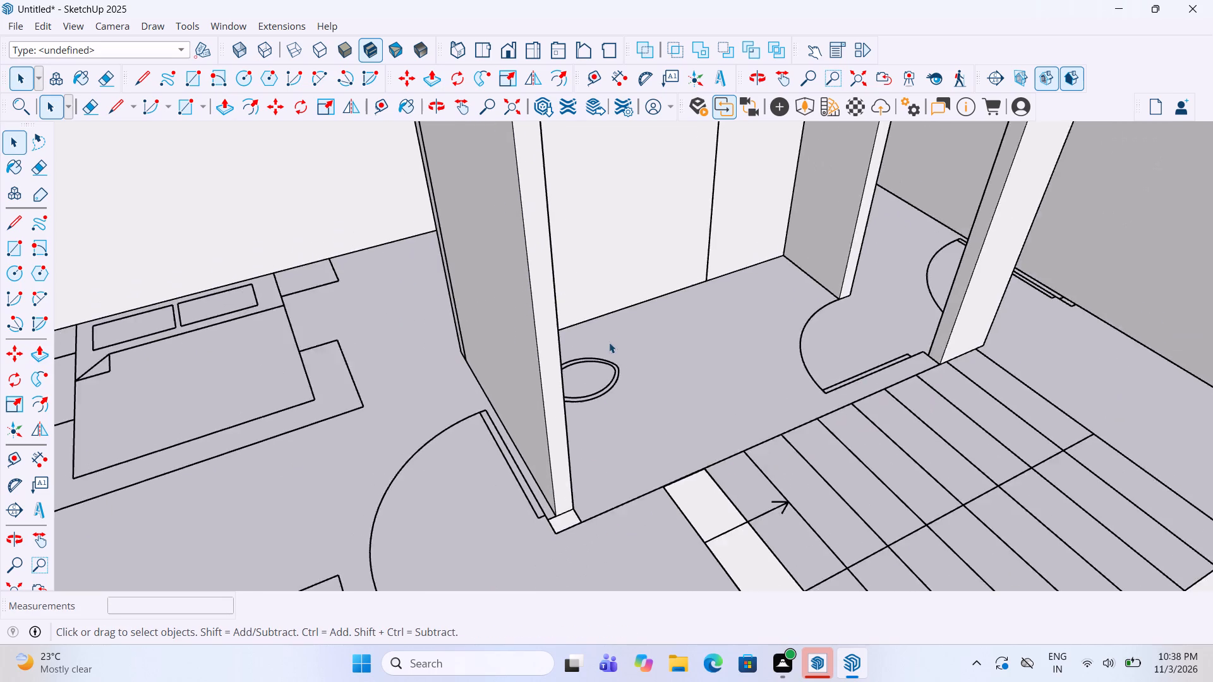
scroll(593, 483, "up", 4)
double_click(553, 481)
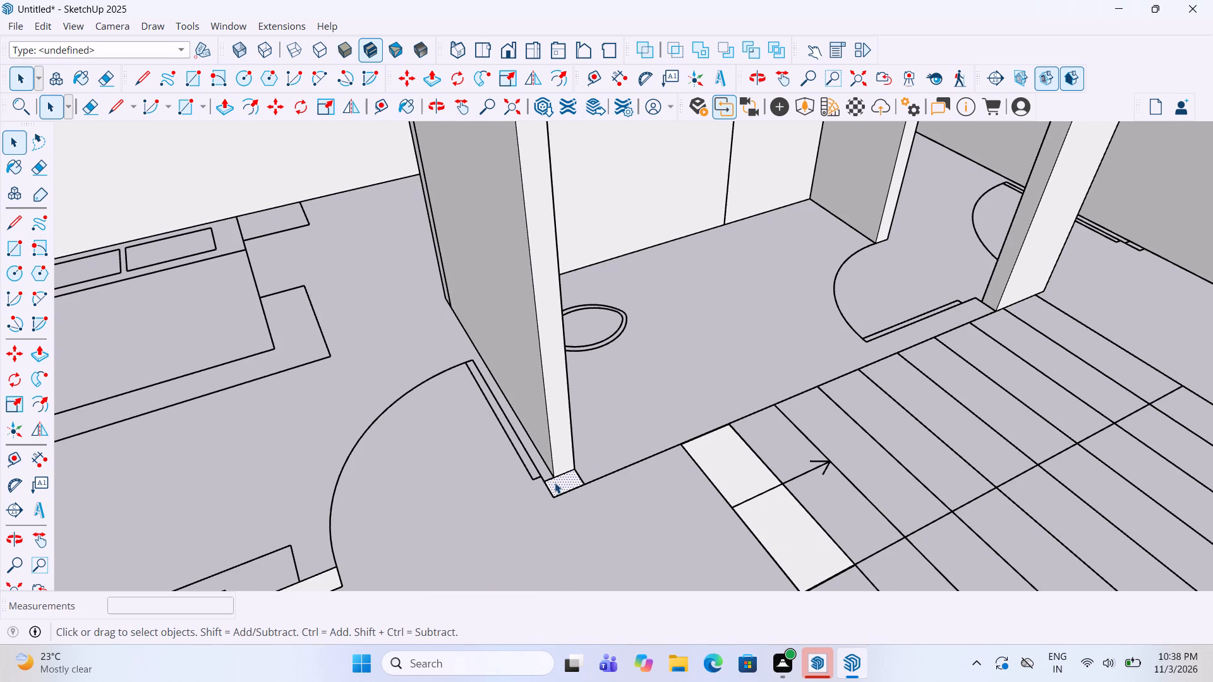
left_click(555, 482)
right_click(555, 482)
left_click(603, 324)
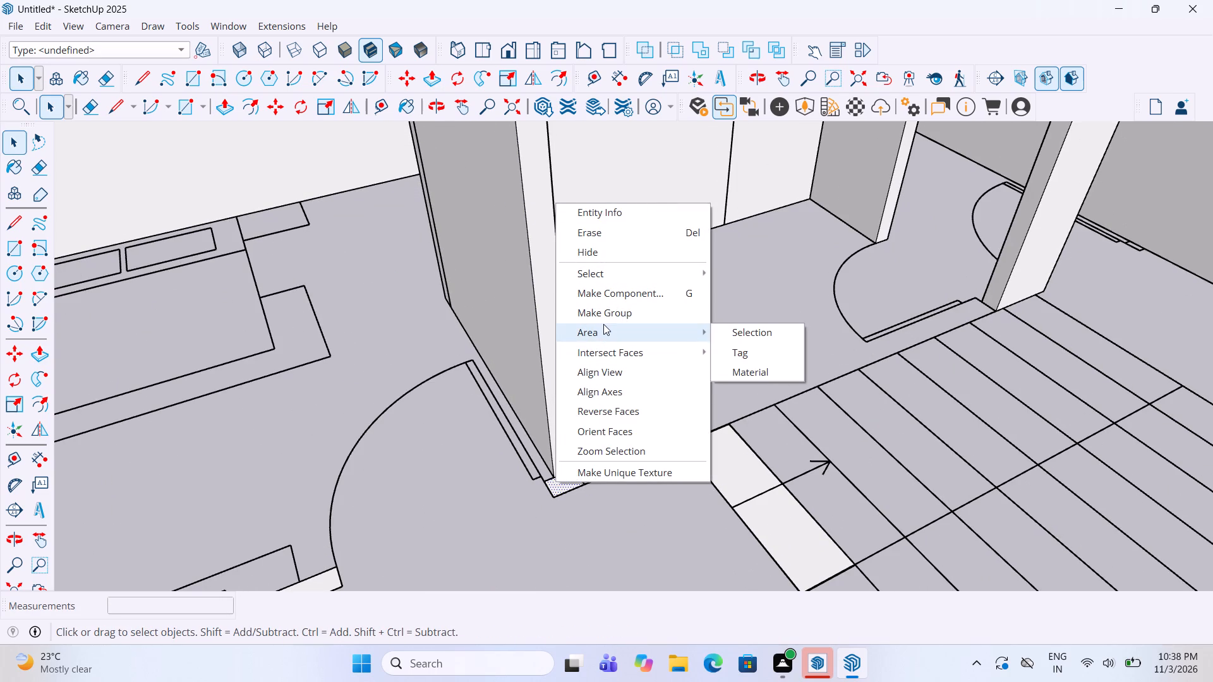
left_click(603, 311)
double_click(563, 482)
key("p")
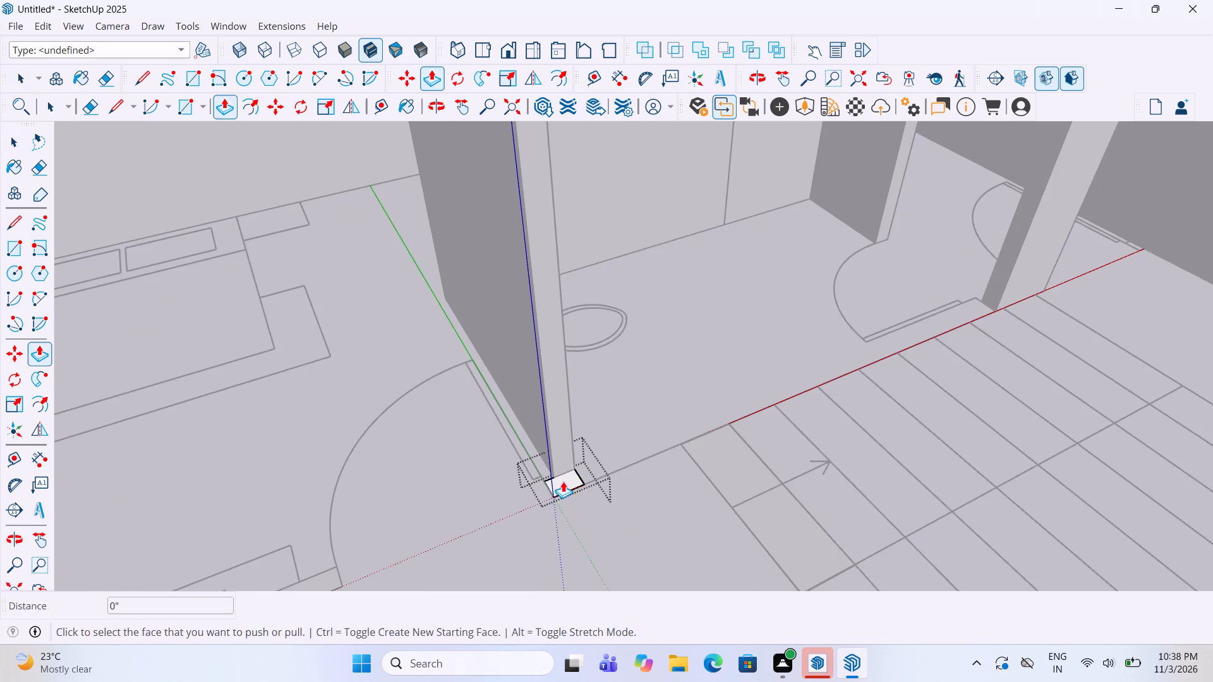
left_click(563, 481)
scroll(563, 473, "down", 13)
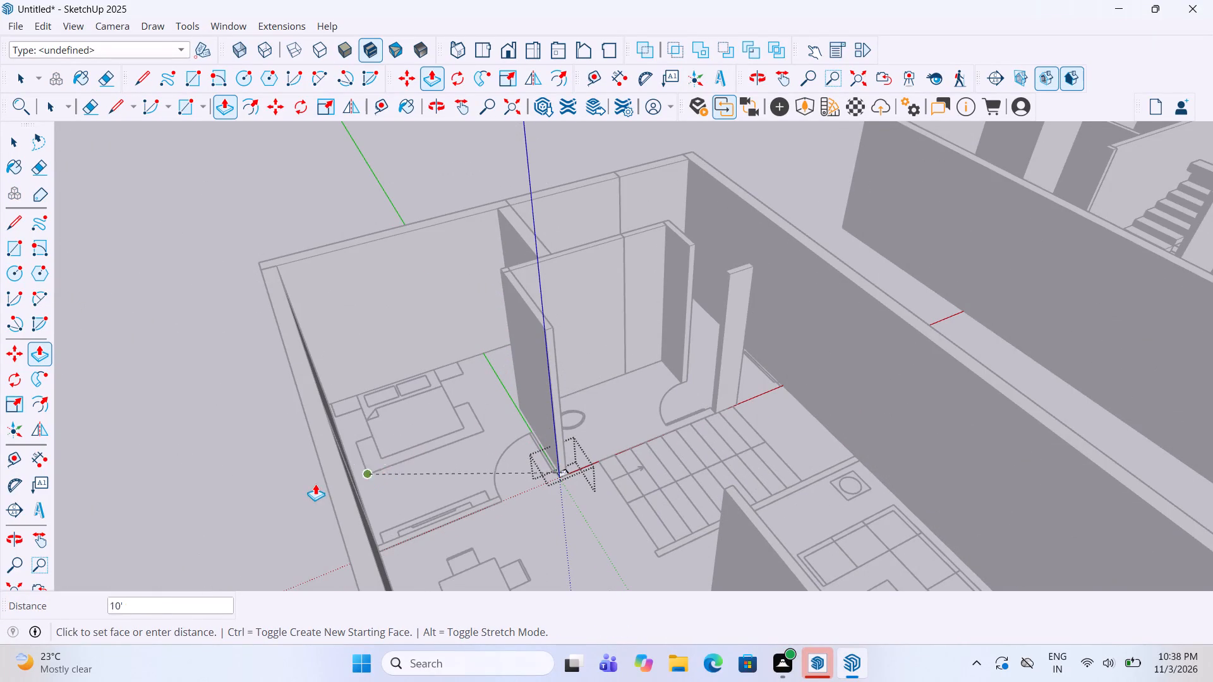
left_click(331, 482)
key("space")
left_click(298, 496)
Extrude the TV wall between the bedroom and the dining area by 10'.
middle_click_drag(463, 499, 445, 493)
scroll(445, 493, "up", 4)
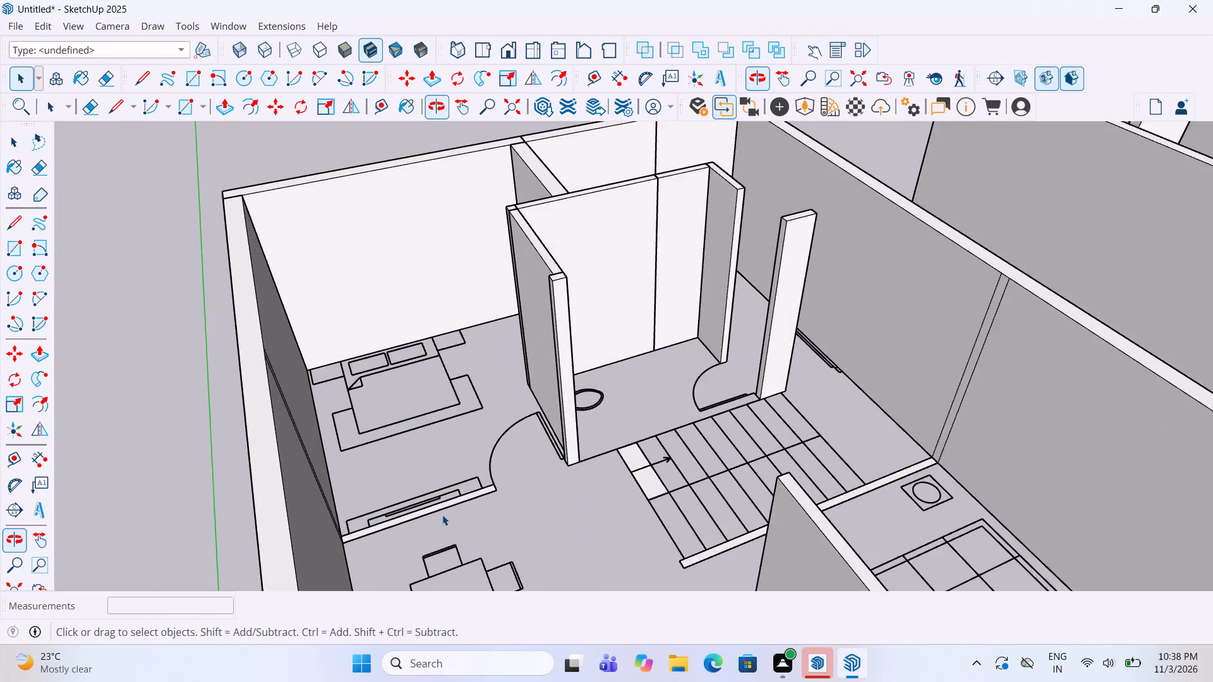
scroll(442, 515, "up", 6)
double_click(431, 495)
key("p")
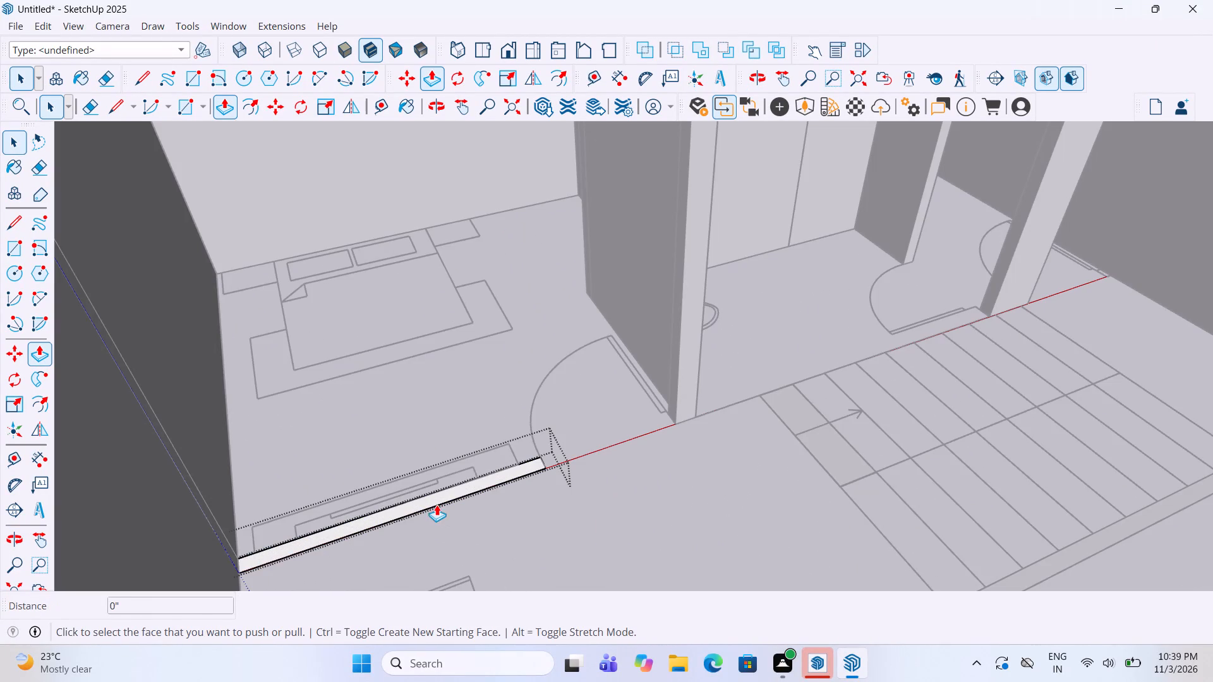
double_click(434, 494)
key("space")
left_click(552, 498)
Examine the ground floor's extruded walls and staircase area from several angles alongside the neighbouring floor model.
scroll(553, 498, "down", 5)
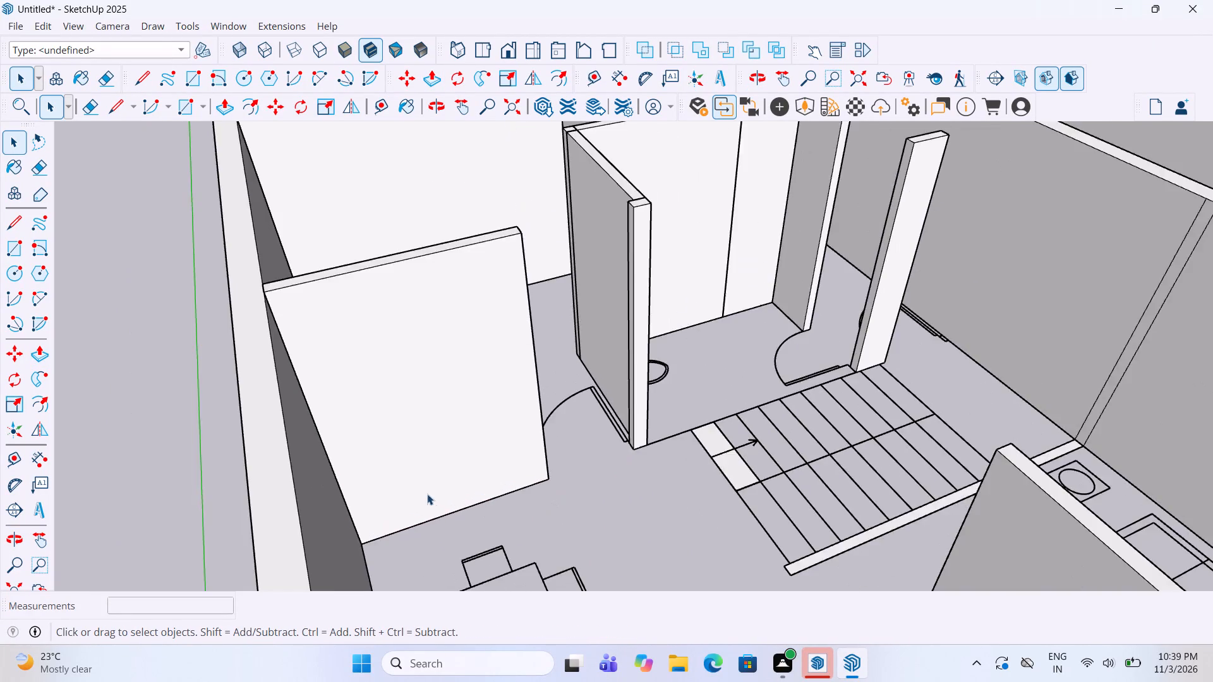
scroll(426, 494, "down", 3)
middle_click_drag(431, 493, 559, 526)
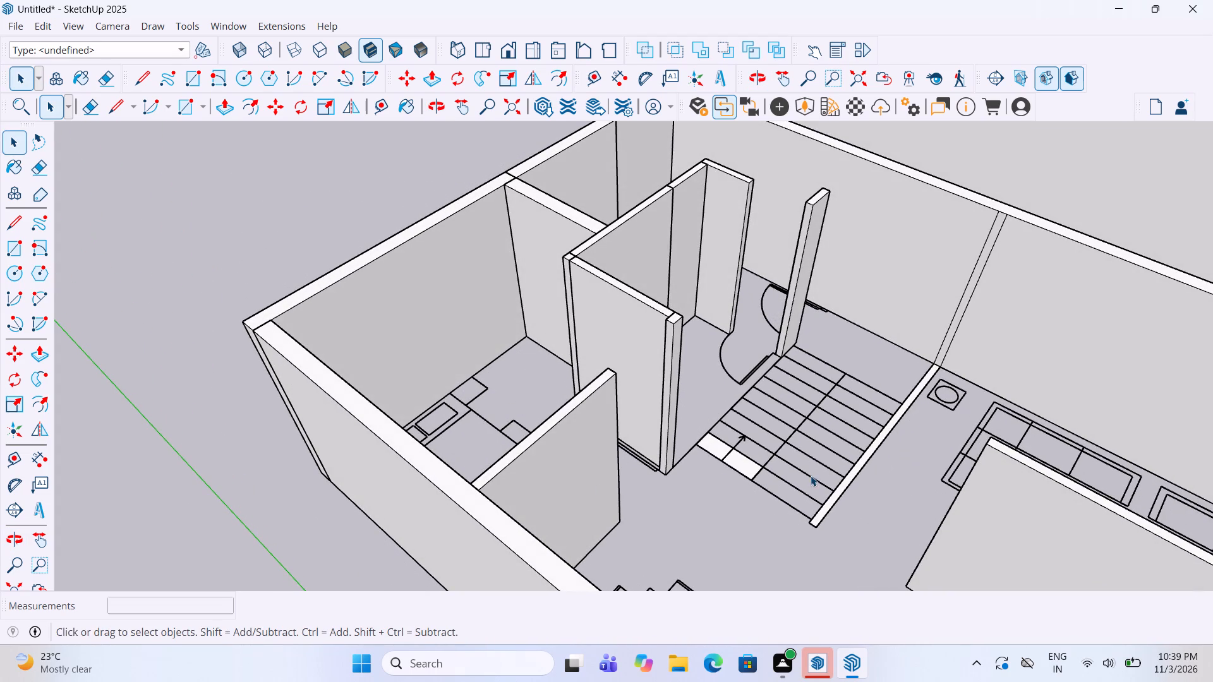
middle_click_drag(272, 505, 548, 522)
scroll(825, 294, "up", 5)
middle_click(825, 294)
scroll(788, 328, "down", 4)
middle_click_drag(689, 397, 479, 422)
scroll(462, 379, "down", 10)
middle_click_drag(627, 429, 701, 573)
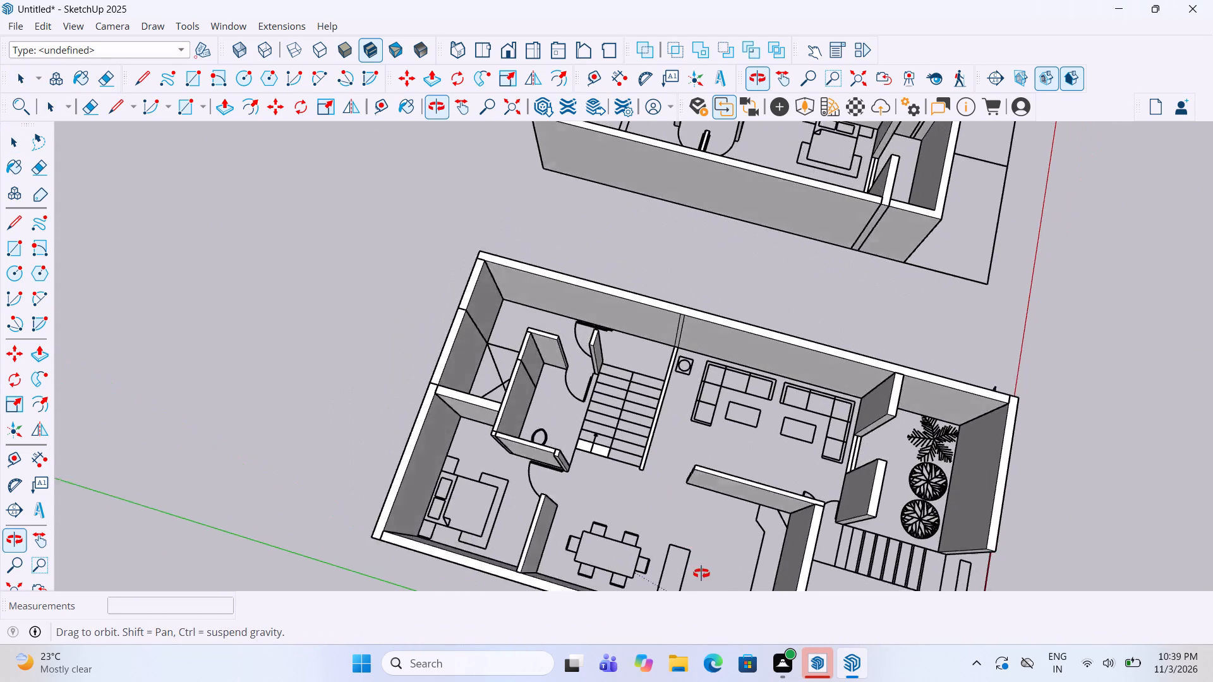
middle_click_drag(701, 573, 680, 453)
scroll(612, 420, "down", 6)
scroll(752, 502, "up", 3)
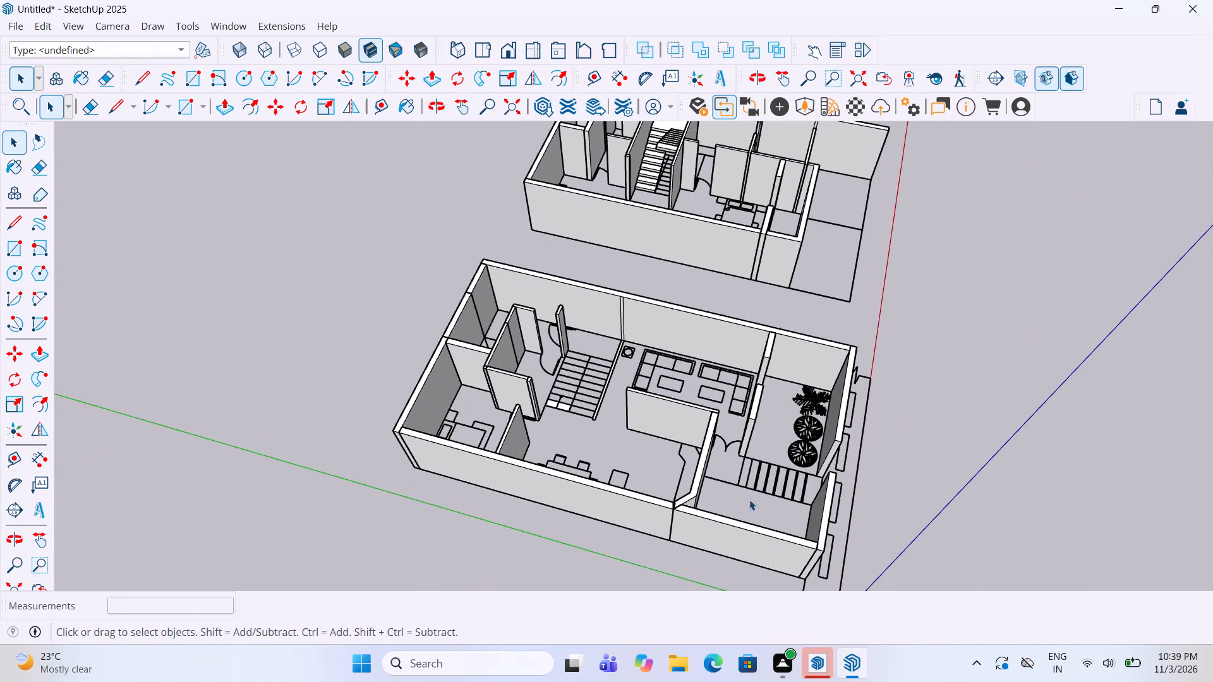
Extrude the first tread at the start of the staircase by 6".
scroll(627, 426, "up", 4)
scroll(546, 390, "up", 6)
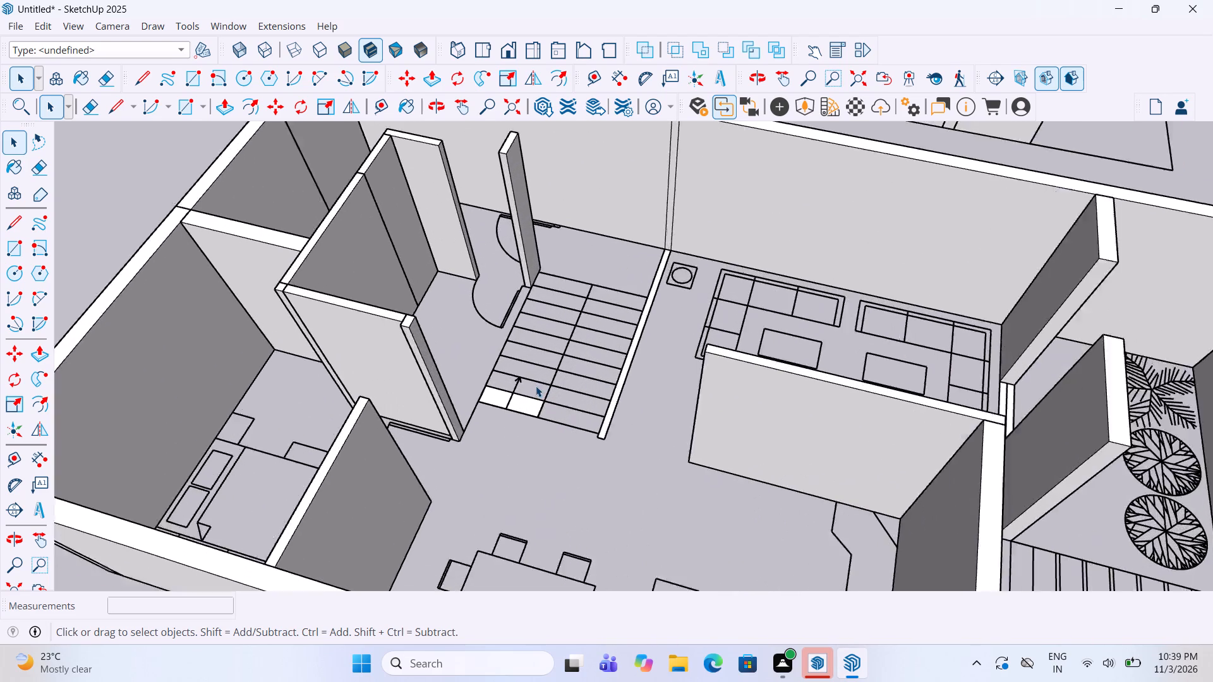
scroll(536, 386, "up", 7)
left_click(529, 426)
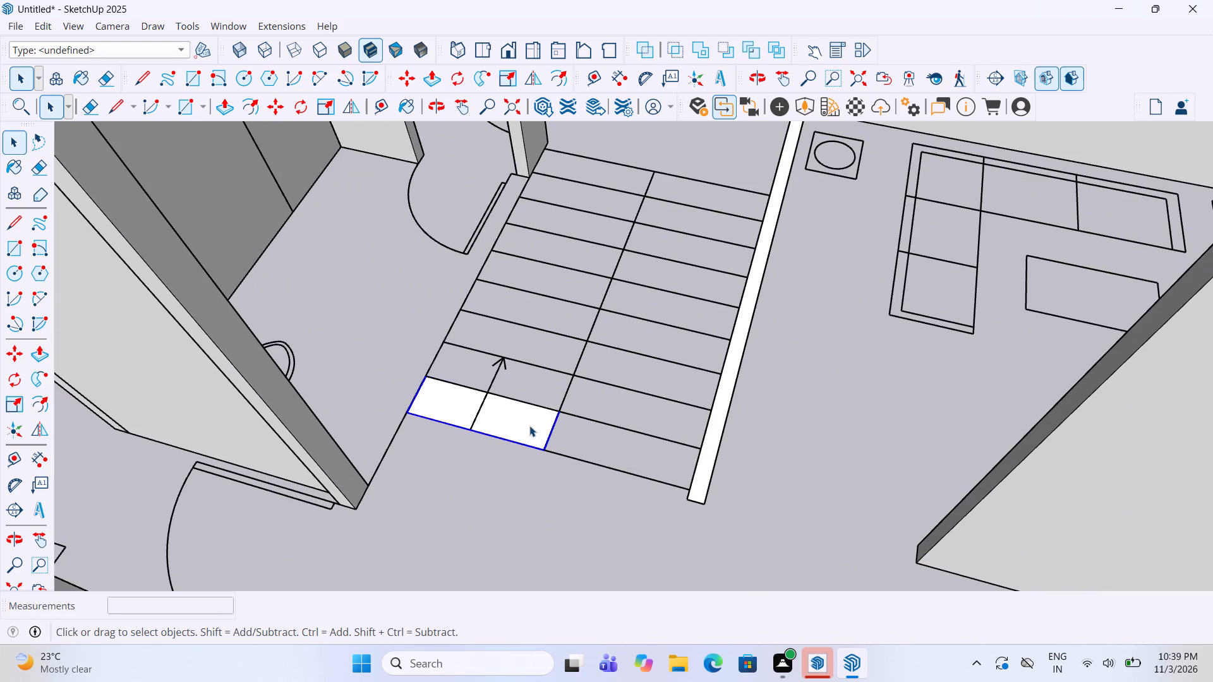
double_click(529, 426)
key("p")
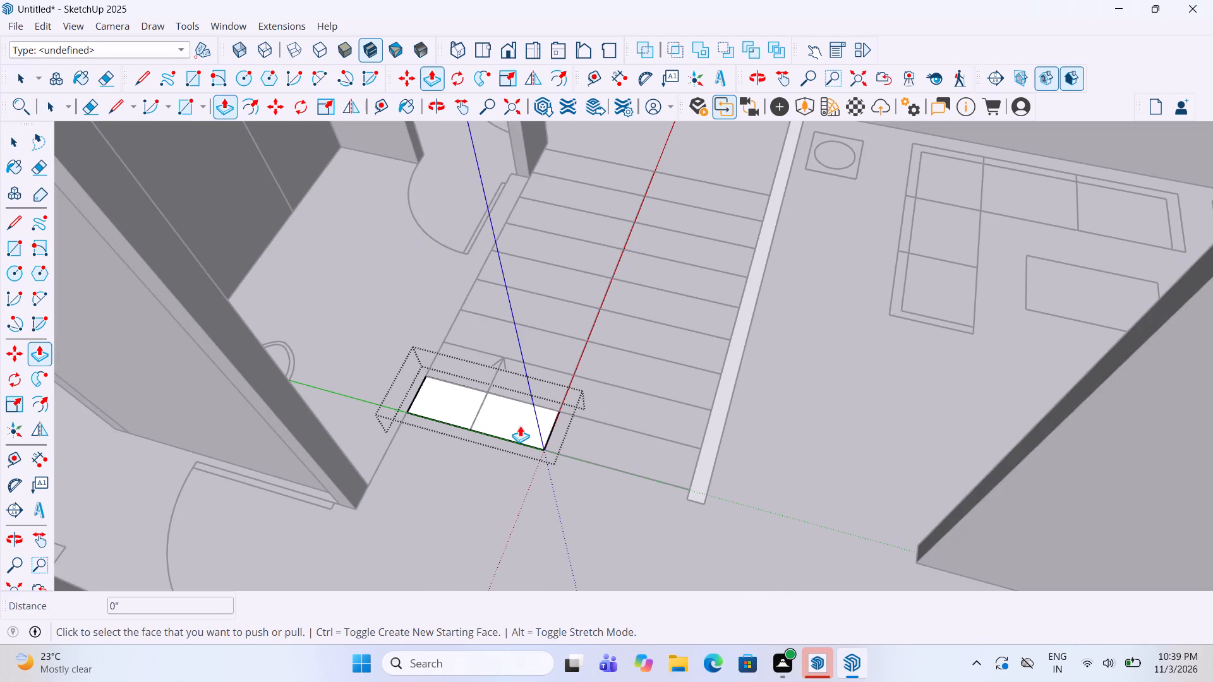
left_click(528, 426)
key("6")
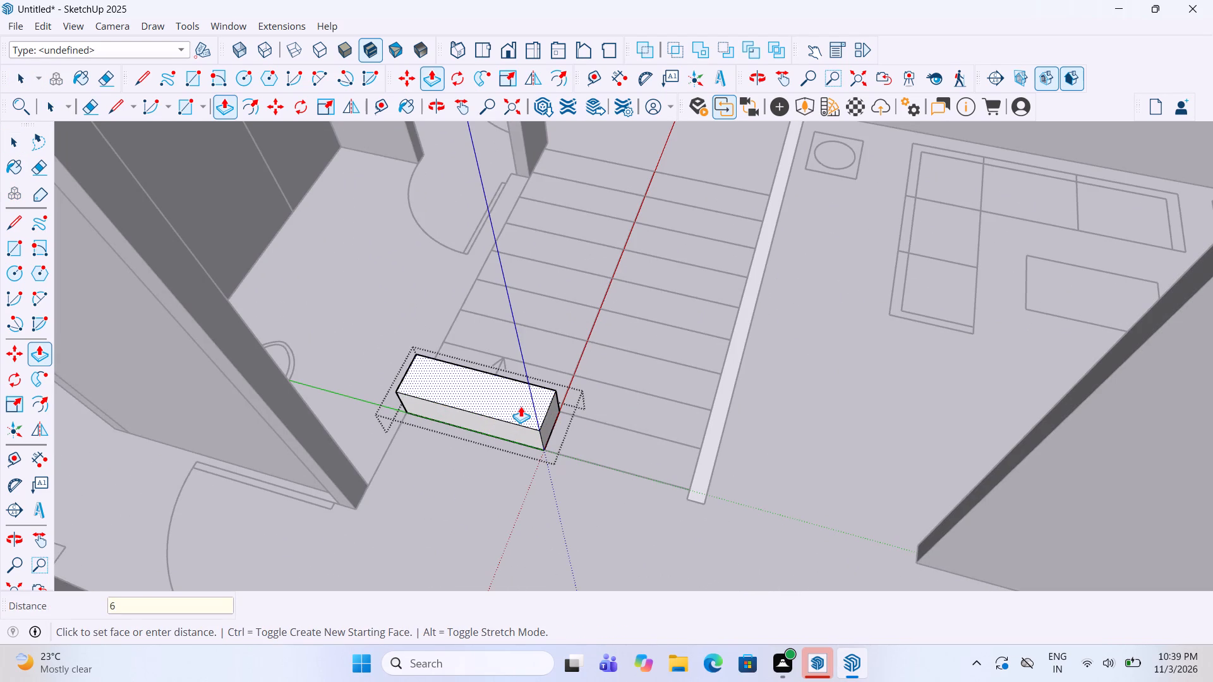
key("shift+quotedbl")
key("Return")
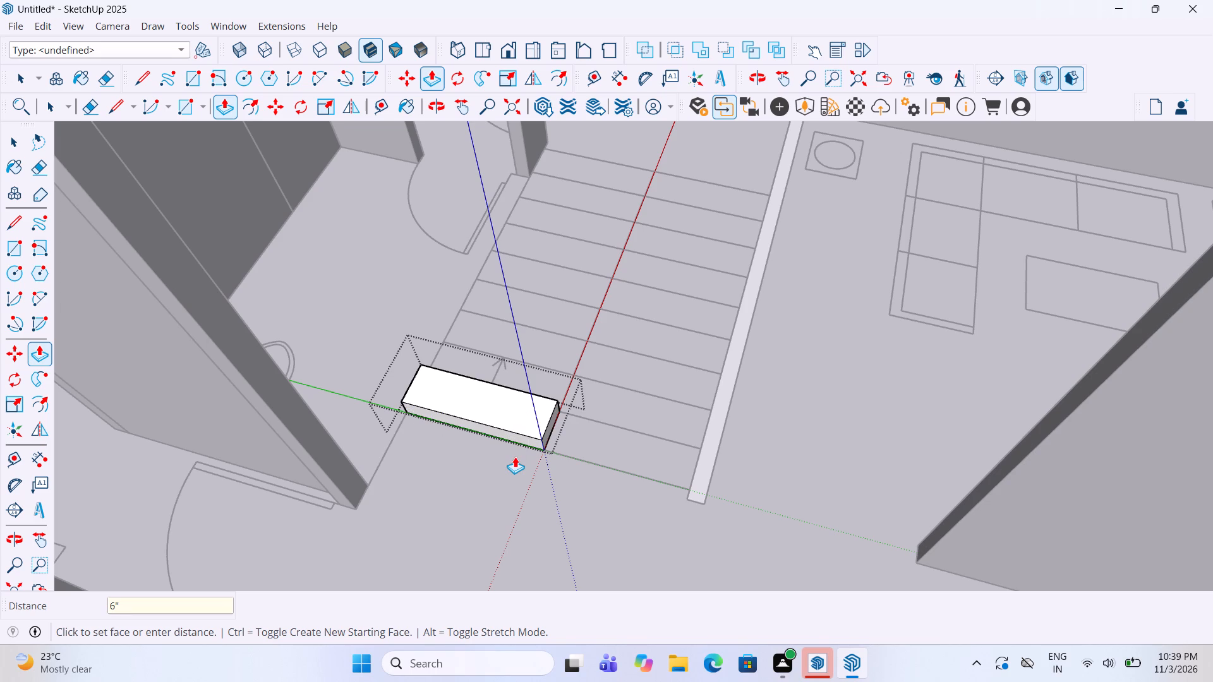
key("space")
left_click(488, 480)
Copy the first step block from its lower front corner to its upper back corner as the second step.
scroll(603, 355, "down", 2)
middle_click_drag(620, 330, 333, 372)
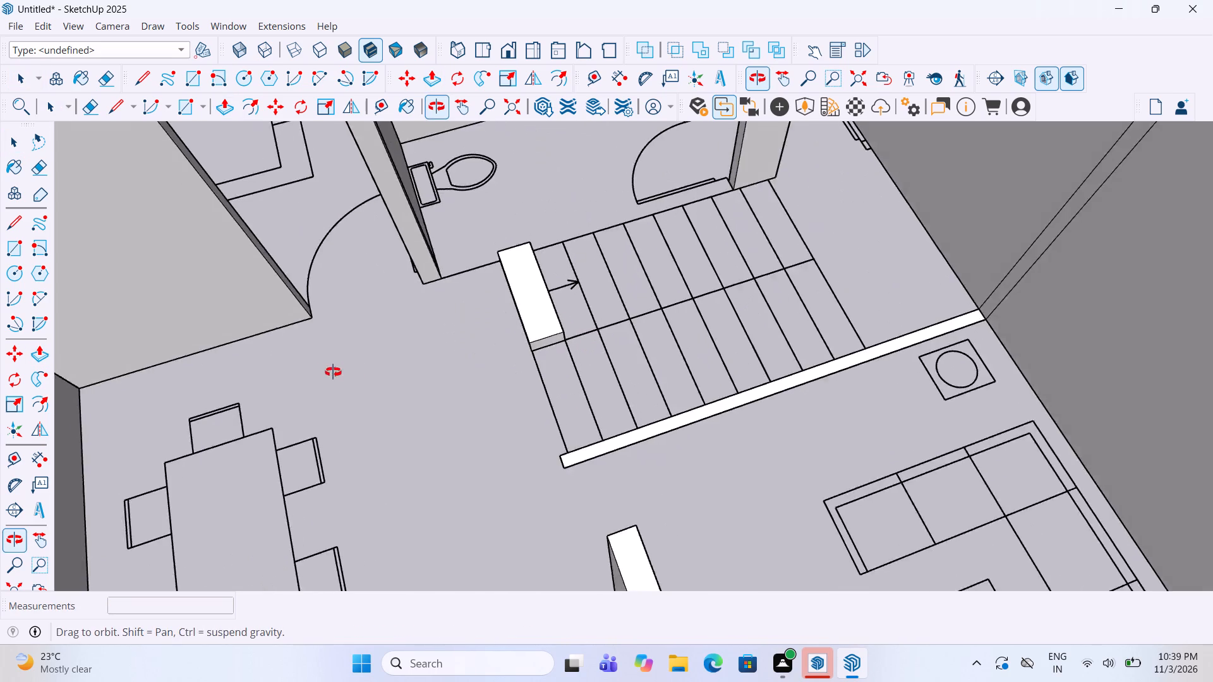
middle_click_drag(333, 372, 324, 373)
scroll(506, 328, "up", 3)
scroll(574, 294, "up", 2)
middle_click_drag(574, 294, 551, 264)
scroll(548, 276, "up", 1)
left_click(567, 289)
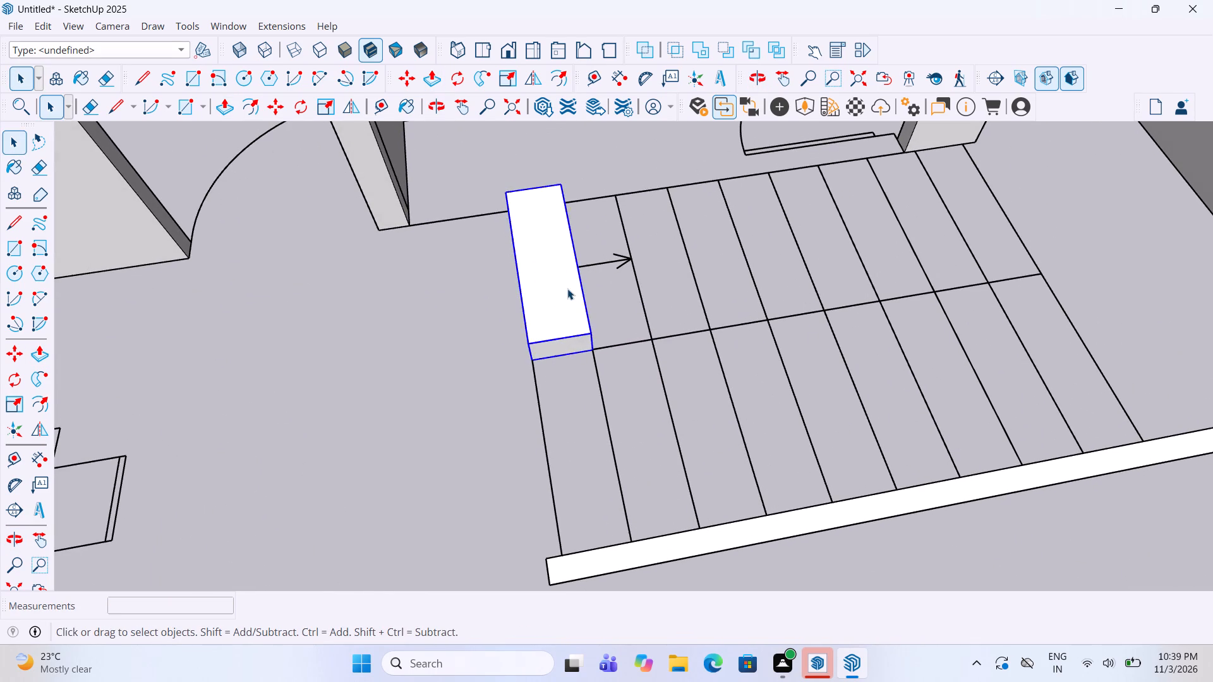
middle_click_drag(577, 282, 569, 243)
scroll(569, 243, "up", 3)
key("m")
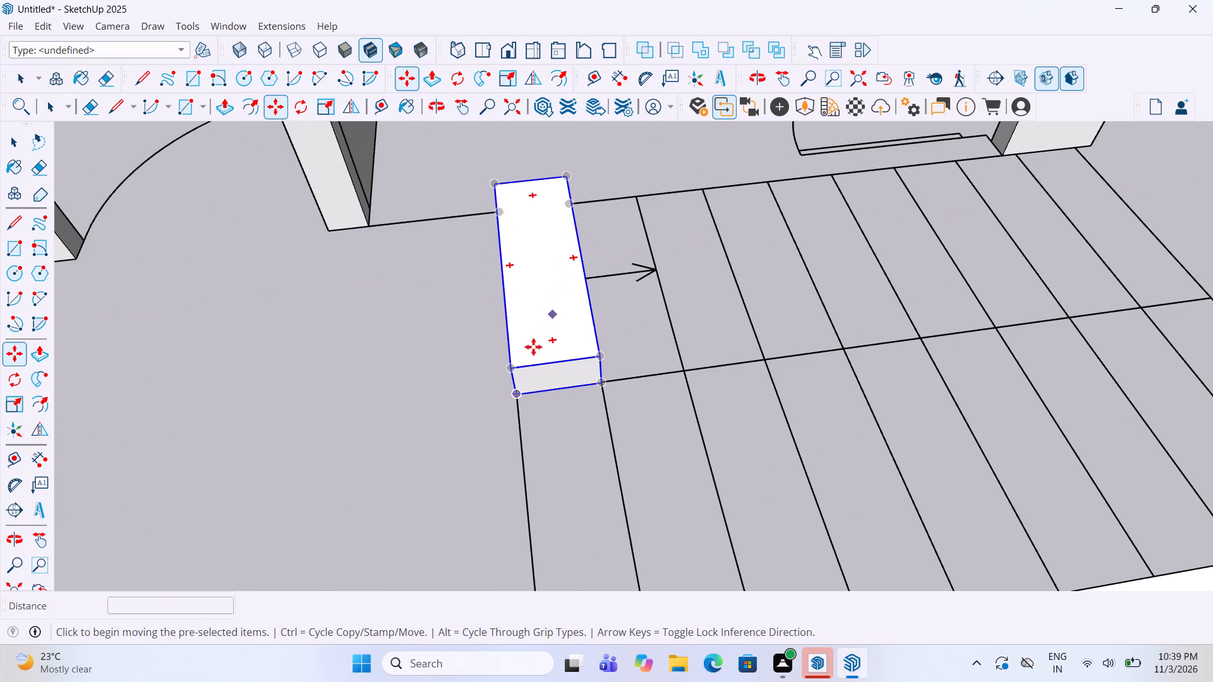
left_click(515, 397)
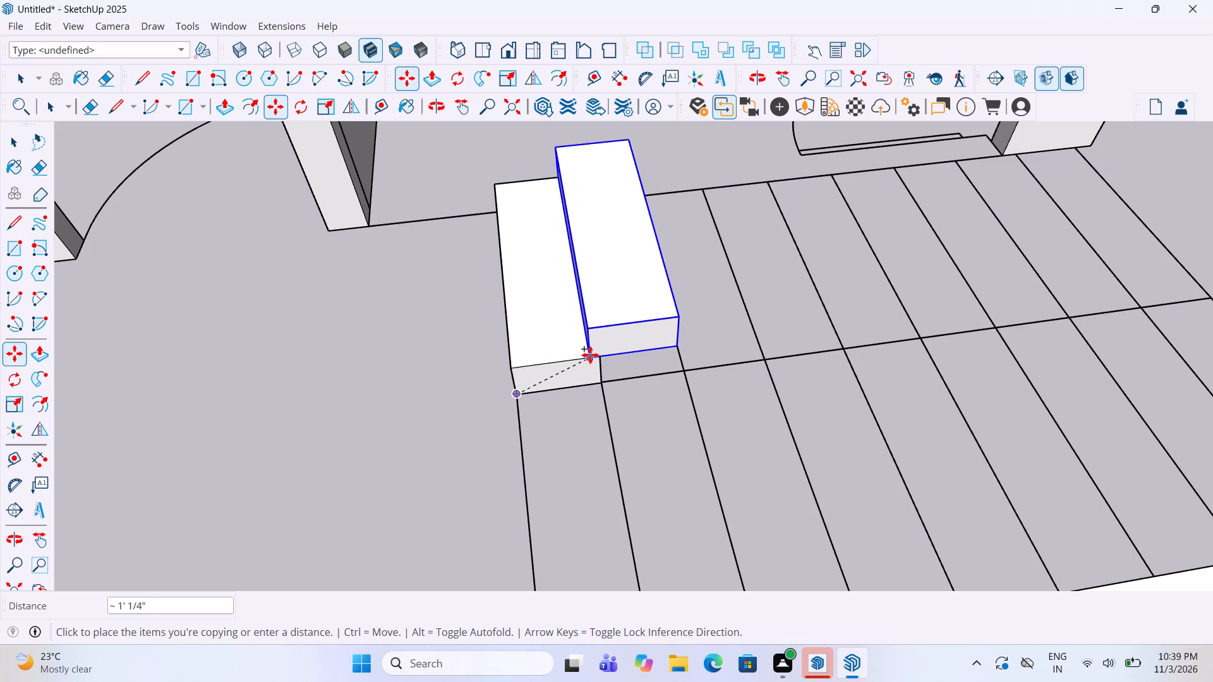
left_click(595, 357)
Copy the second step block from its lower front corner to its upper back corner as the third step.
key("m")
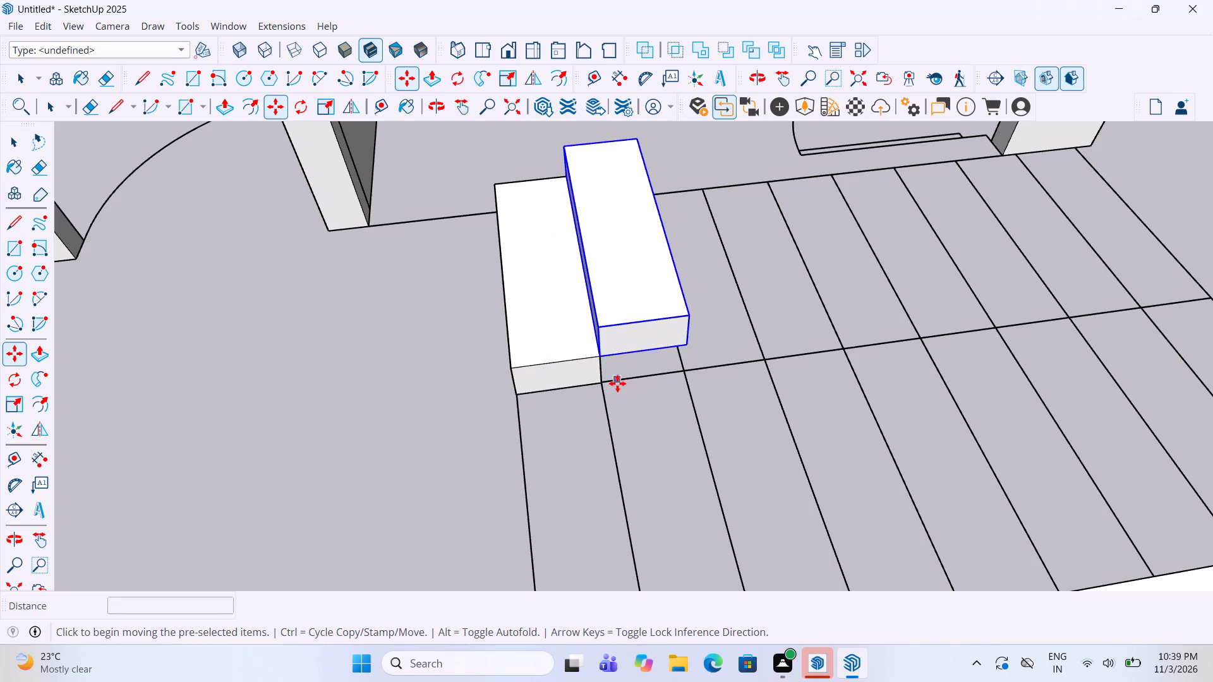
left_click(601, 359)
left_click(687, 319)
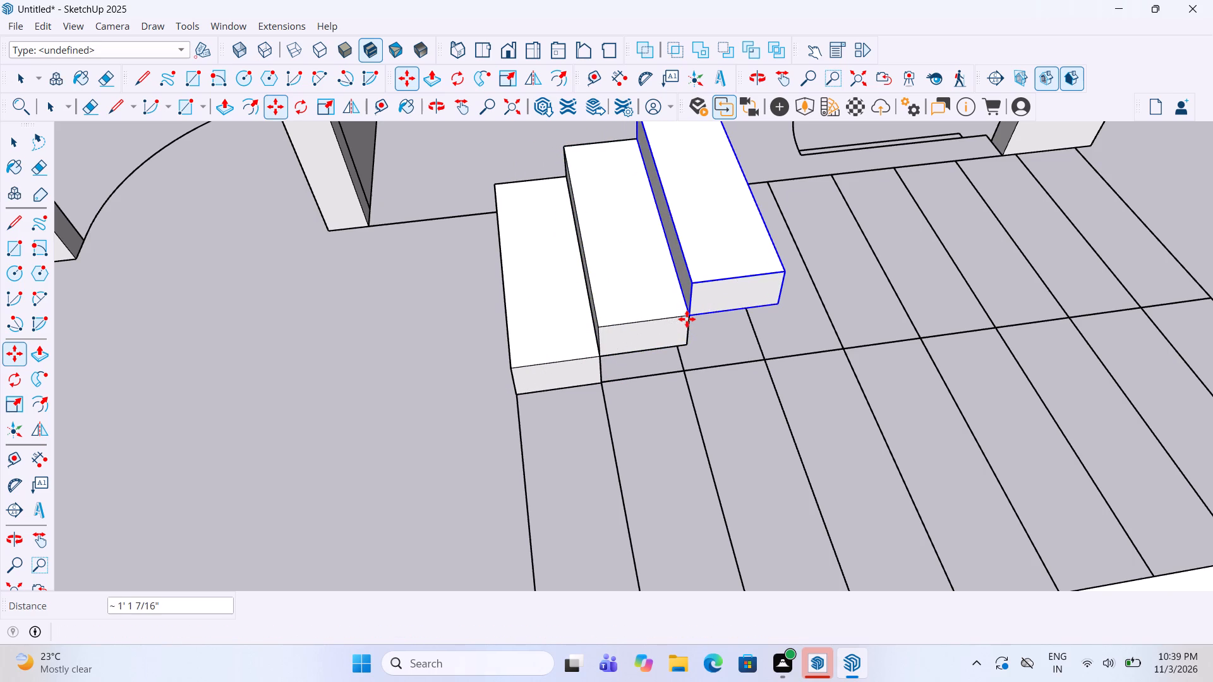
Copy the third step block corner to corner up the flight twice, making the fourth and fifth steps.
key("m")
left_click(692, 319)
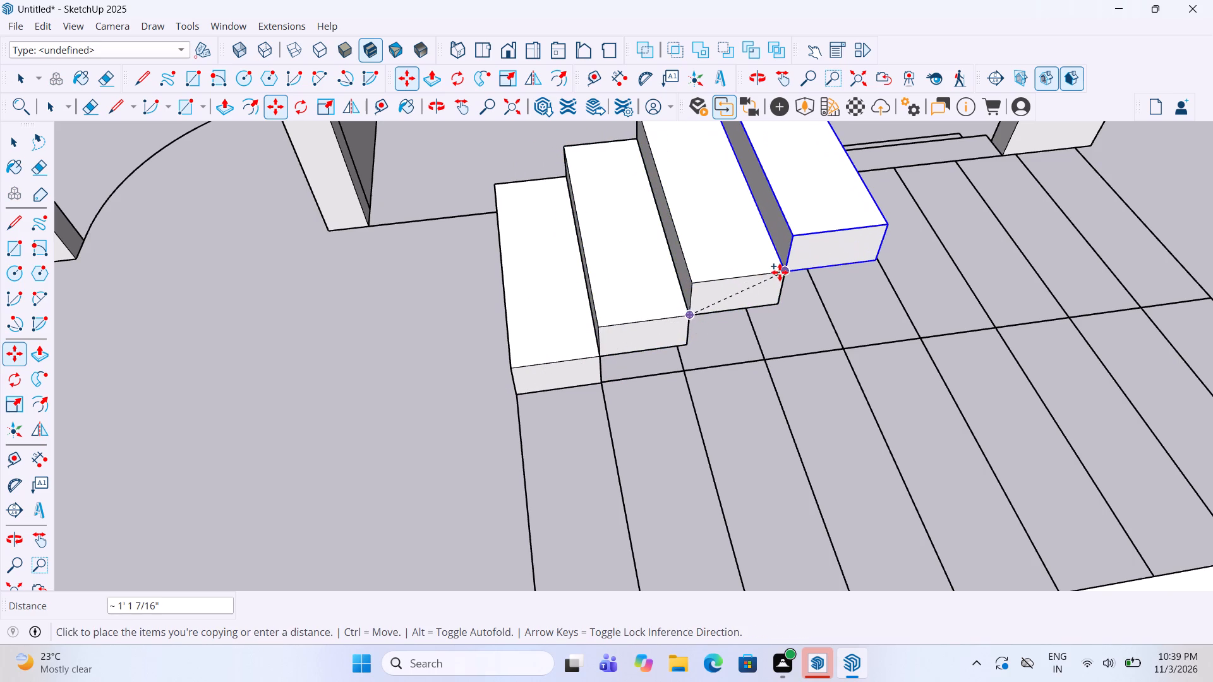
left_click(780, 272)
key("m")
left_click(780, 273, "ctrl")
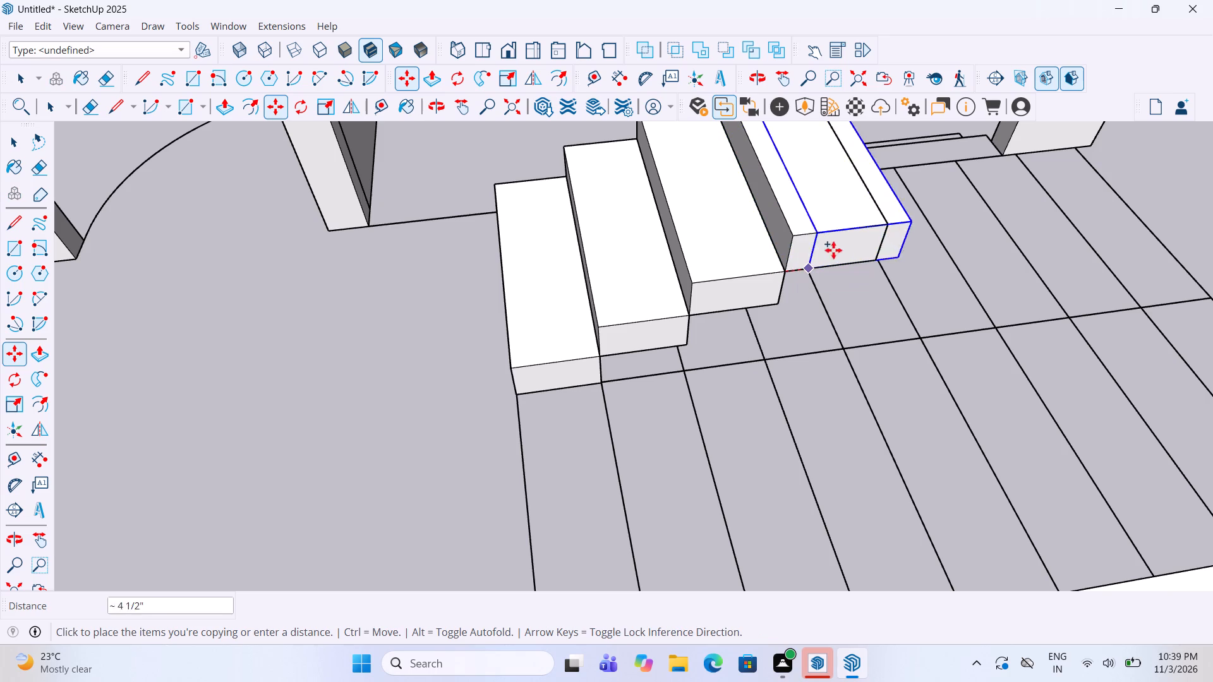
left_click(883, 224)
Copy the fifth step block from lower front to upper back corner twice, making the sixth and seventh steps.
scroll(668, 361, "down", 5)
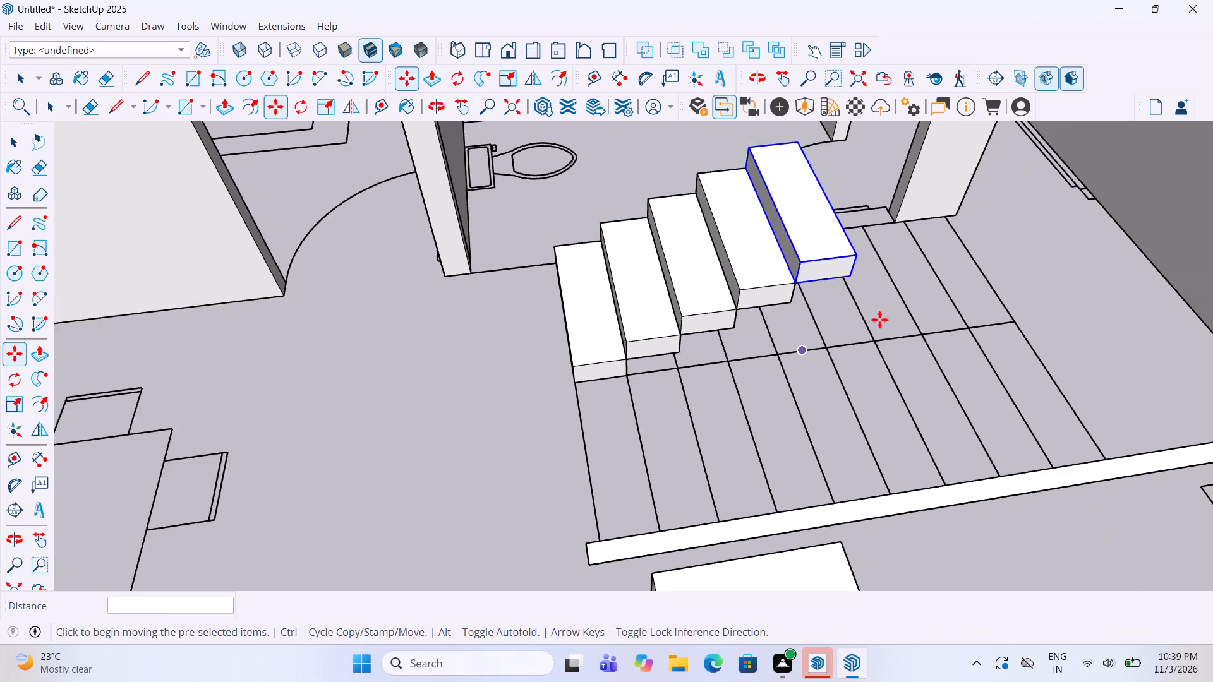
middle_click_drag(874, 316, 823, 297)
scroll(822, 294, "up", 4)
key("m")
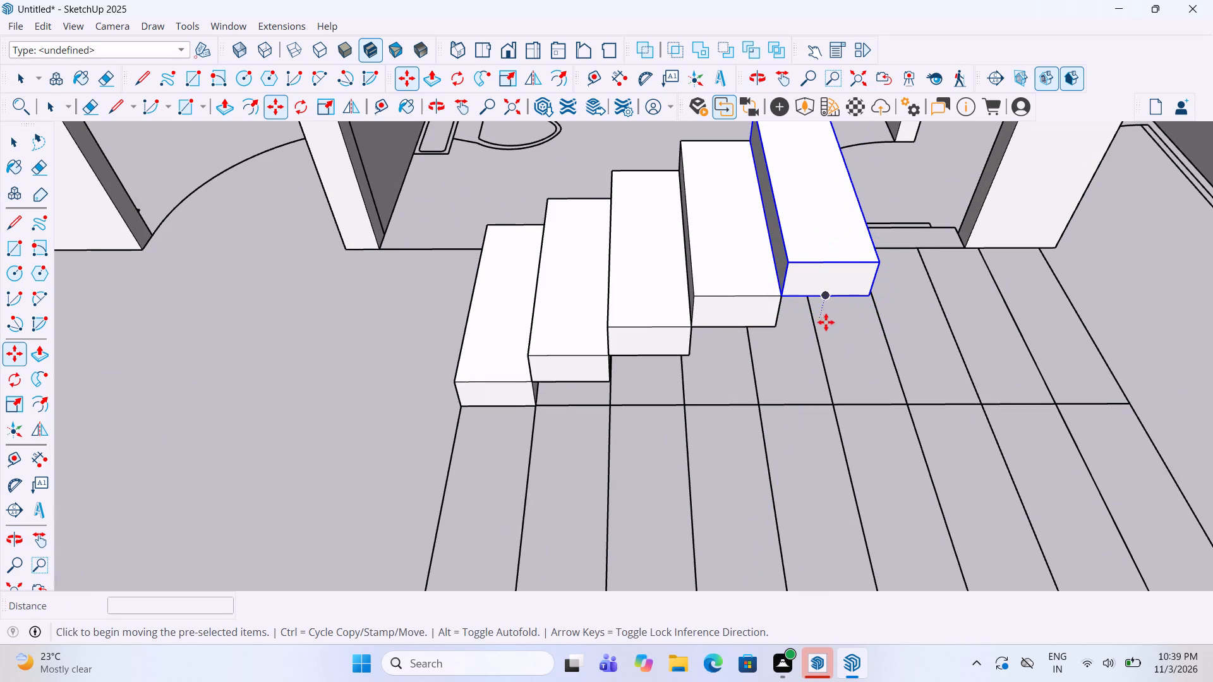
left_click(780, 299)
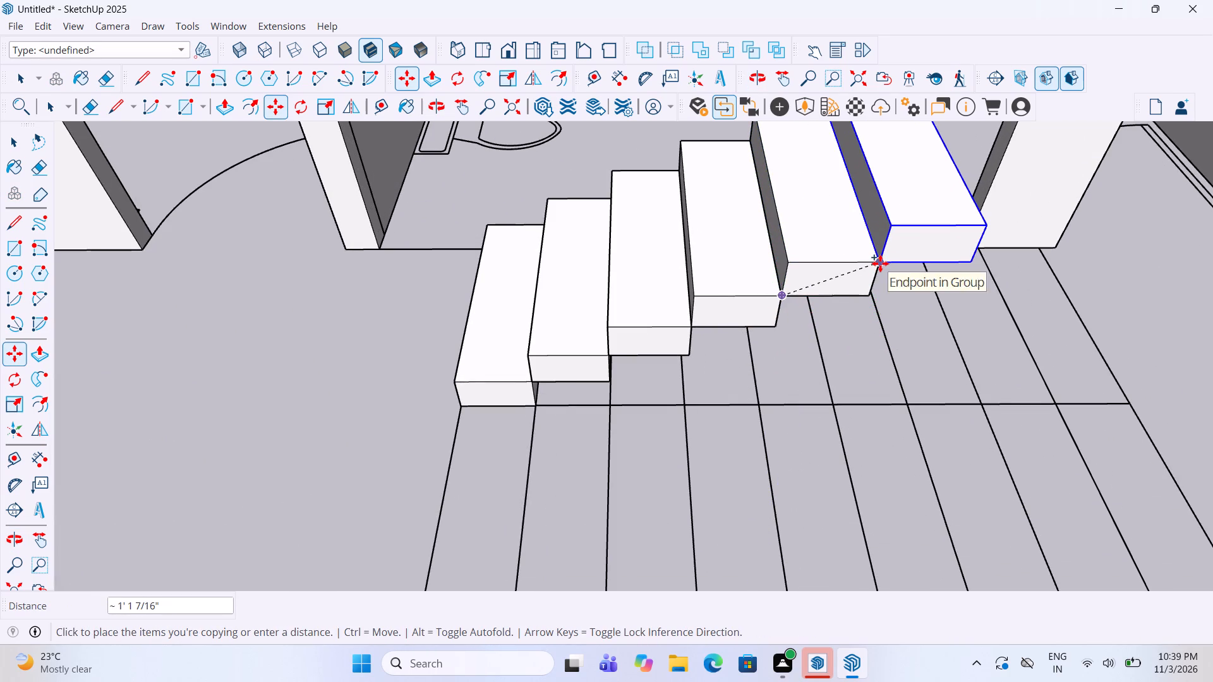
left_click(880, 263)
key("m")
double_click(880, 262)
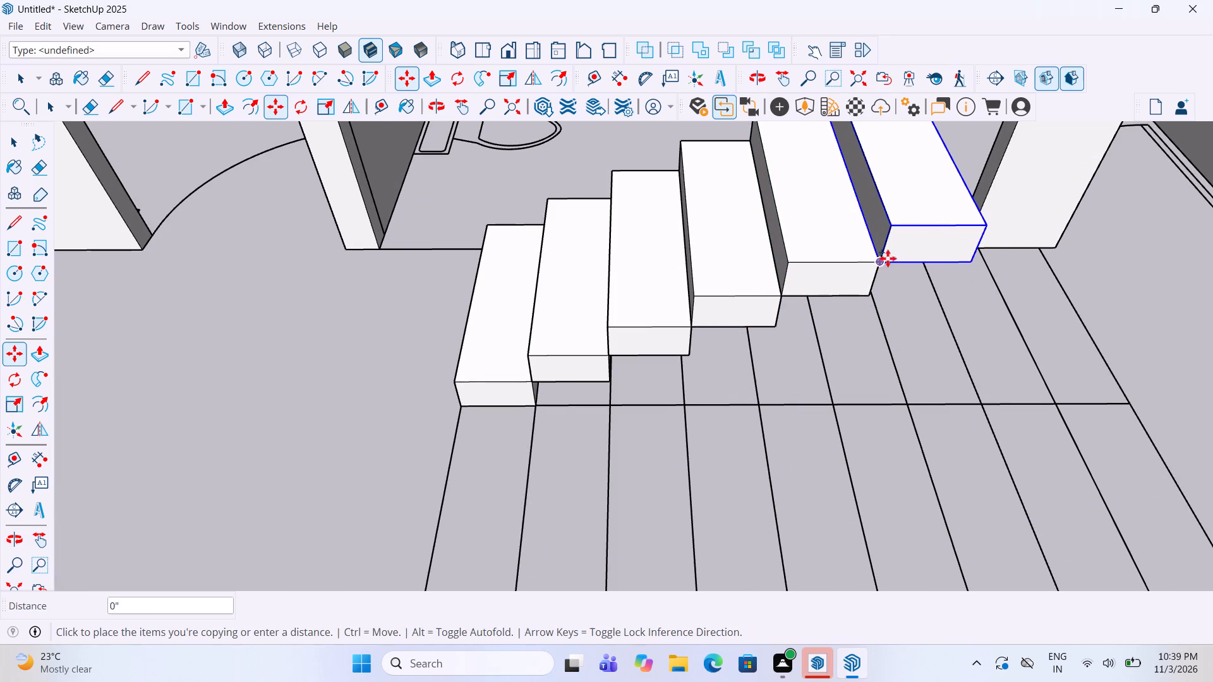
left_click(982, 222)
Copy the seventh step block from lower front to upper back corner twice, making the eighth and ninth steps.
scroll(573, 435, "down", 5)
scroll(843, 344, "up", 4)
key("m")
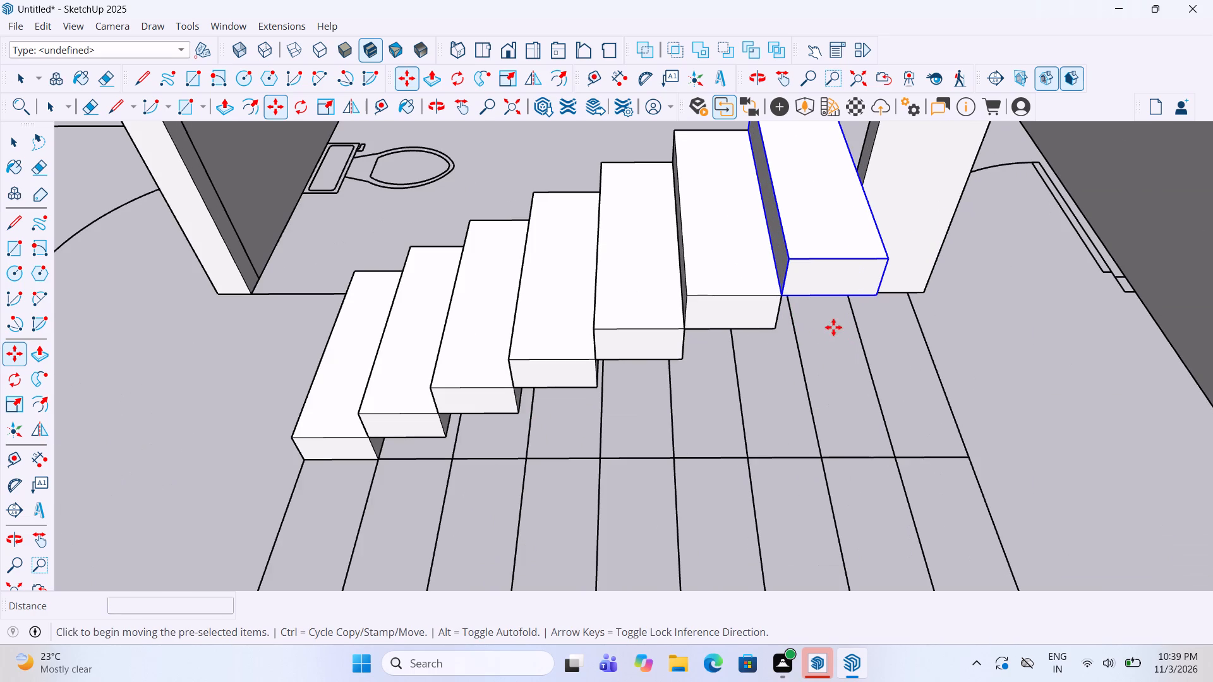
left_click(787, 304)
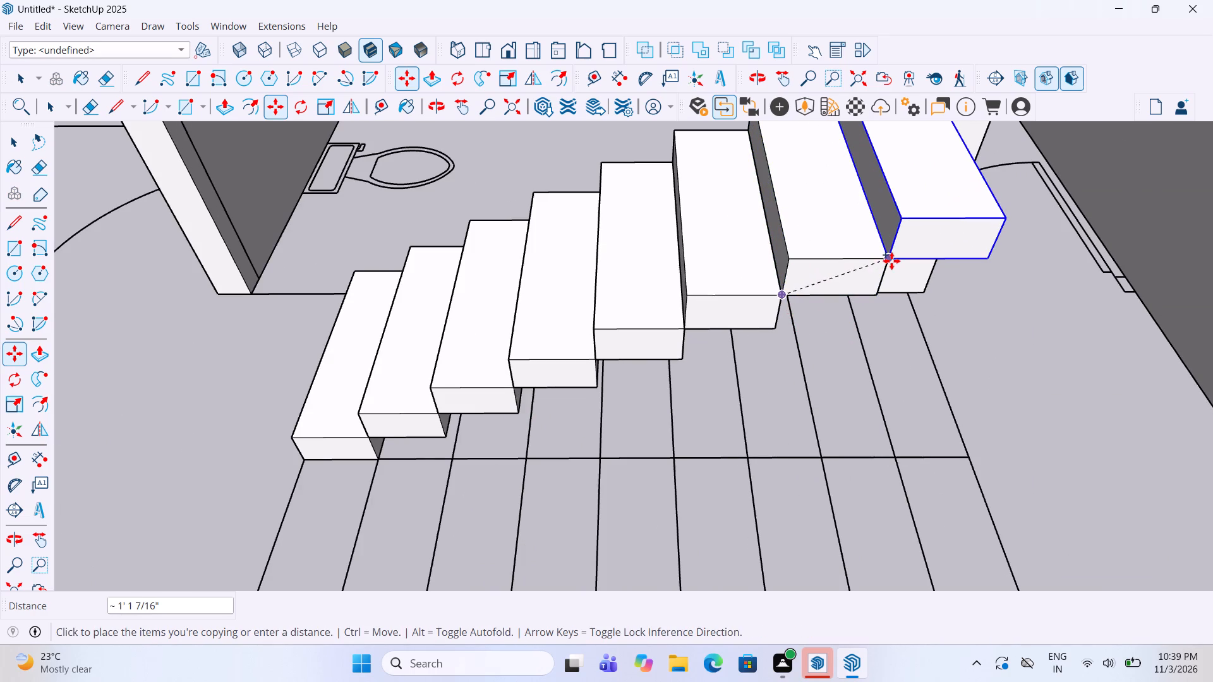
left_click(891, 261)
key("m")
left_click(891, 259)
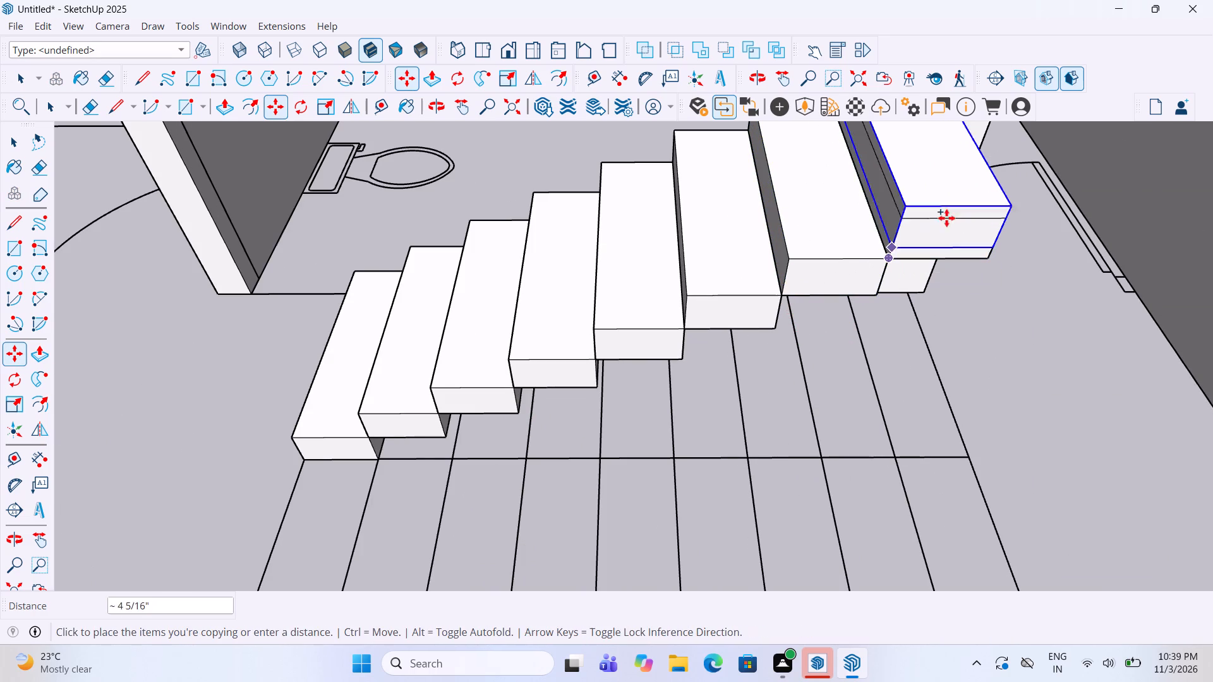
left_click(1003, 217)
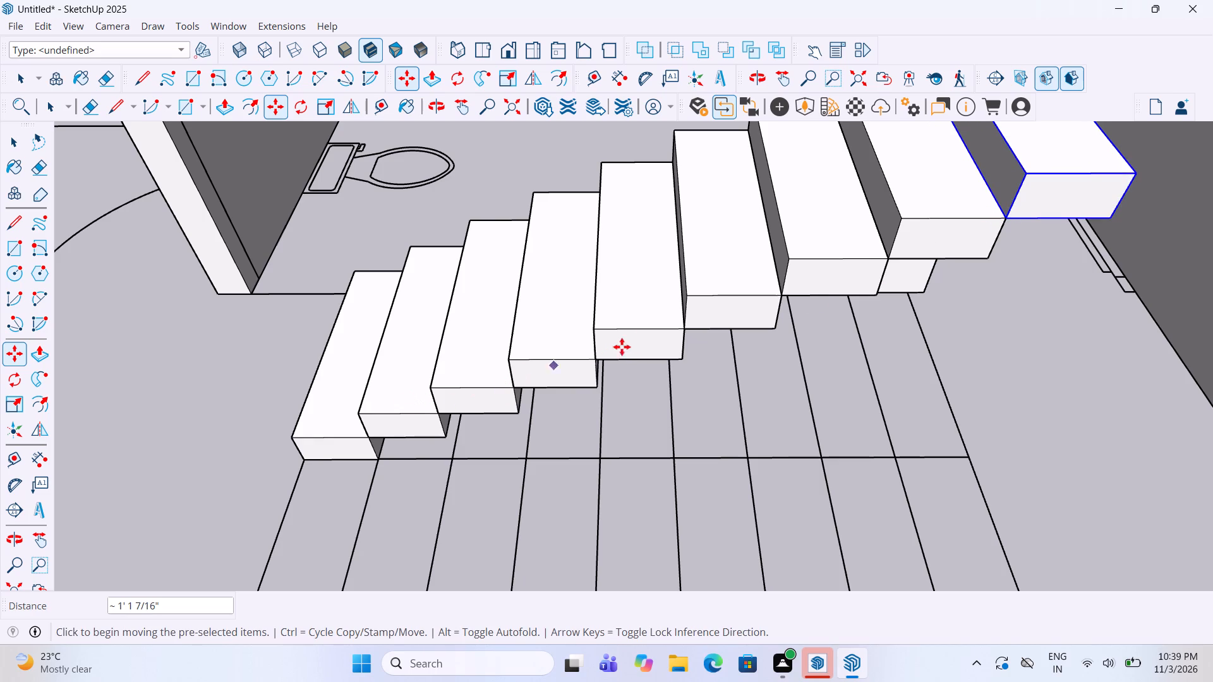
key("space")
left_click(578, 499)
Draw a 6' 7" by 3' 9 3/8" landing rectangle between the tread lines and the wall, and group it.
scroll(446, 426, "down", 11)
middle_click_drag(497, 395, 523, 343)
scroll(584, 422, "up", 4)
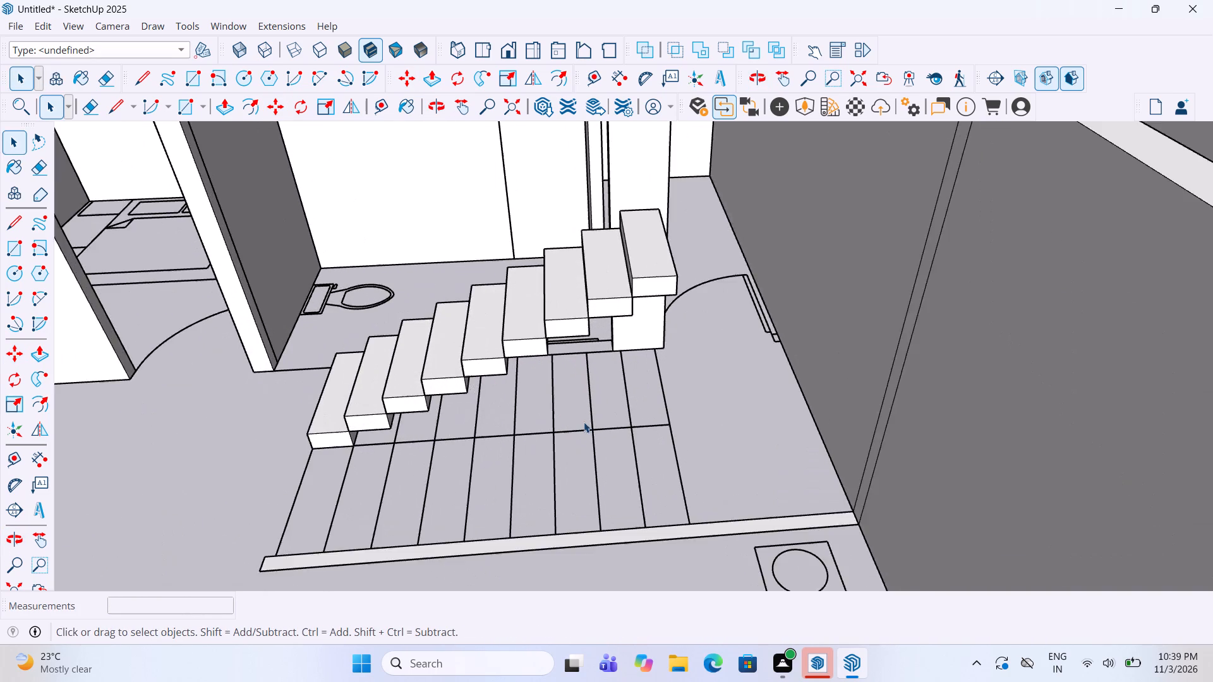
left_click(4, 244)
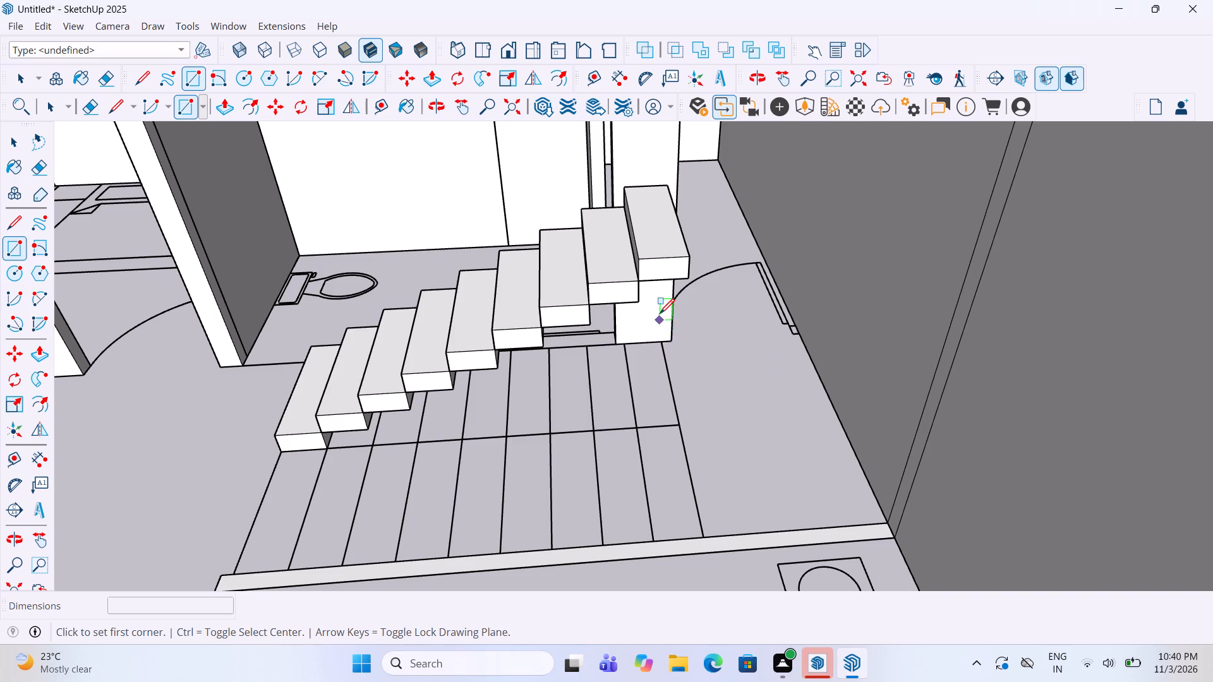
left_click(663, 342)
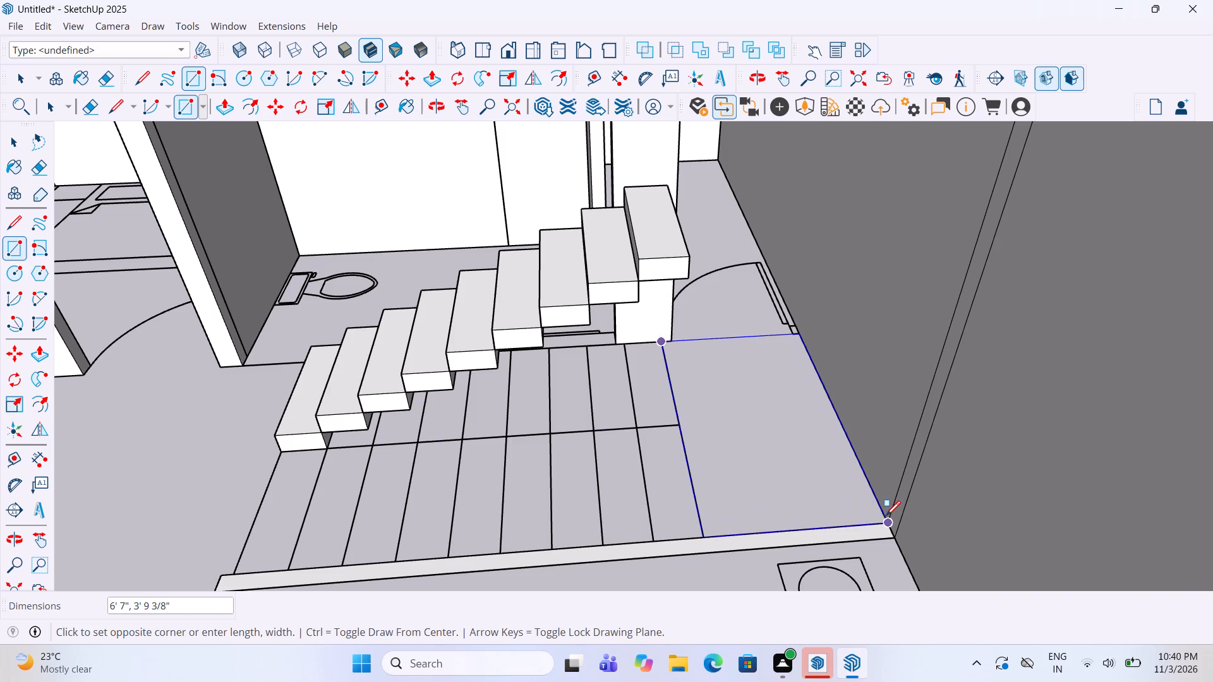
left_click(885, 519)
key("space")
left_click(839, 498)
right_click(839, 498)
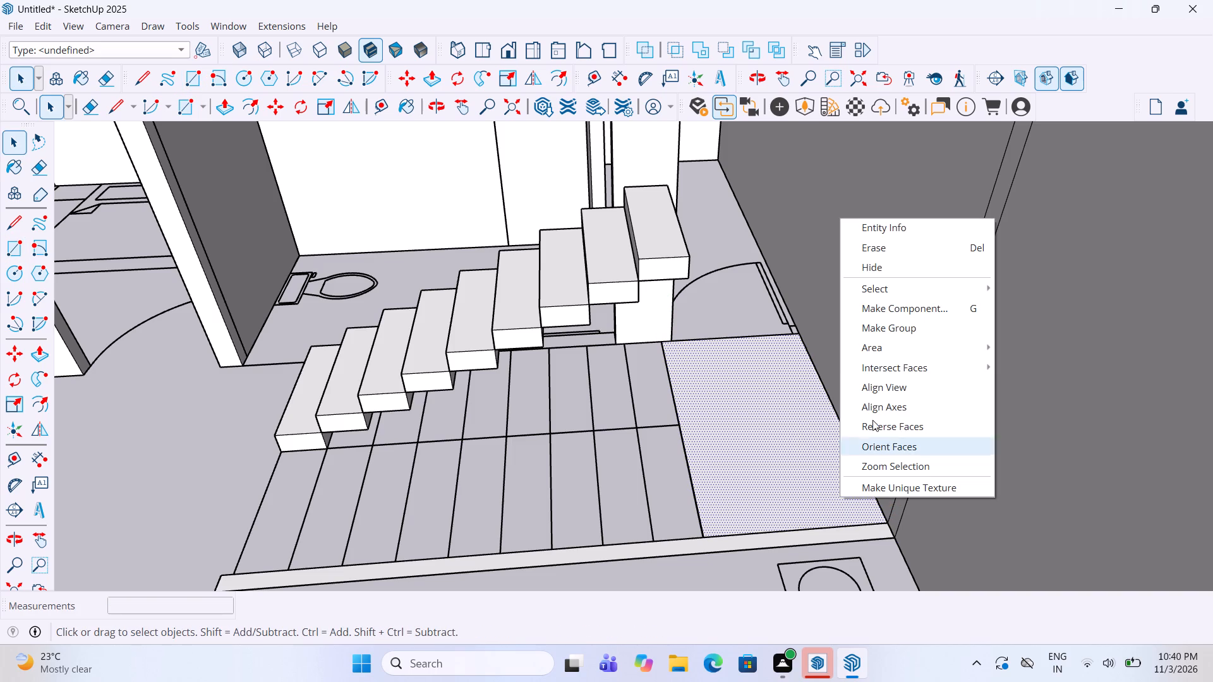
left_click(903, 331)
Extrude the landing face inside its group by 6".
double_click(775, 477)
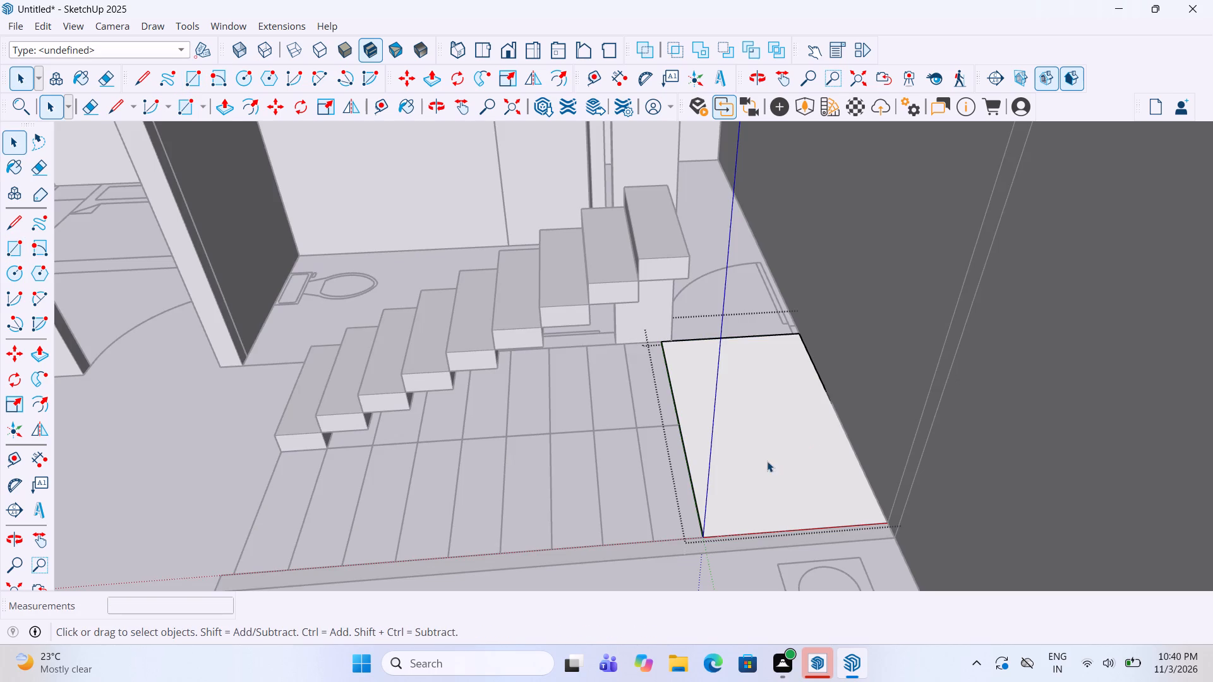
key("bracketleft")
left_click(767, 461)
key("p")
left_click(730, 467)
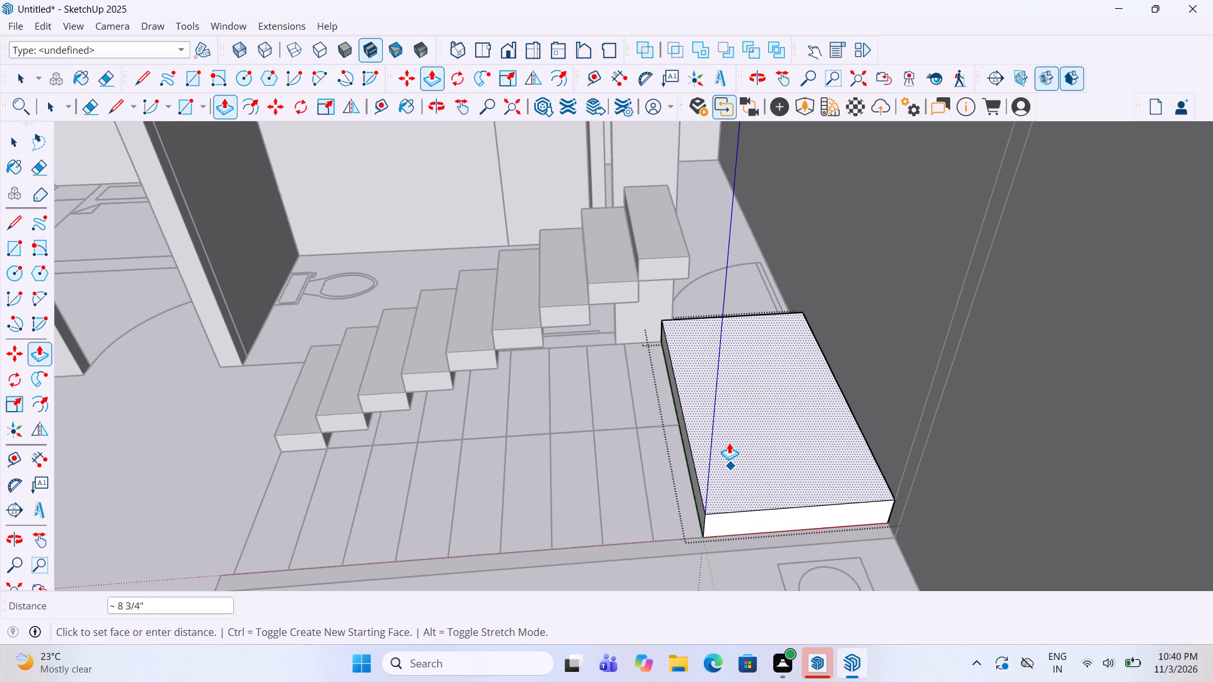
type("6\"")
key("Return")
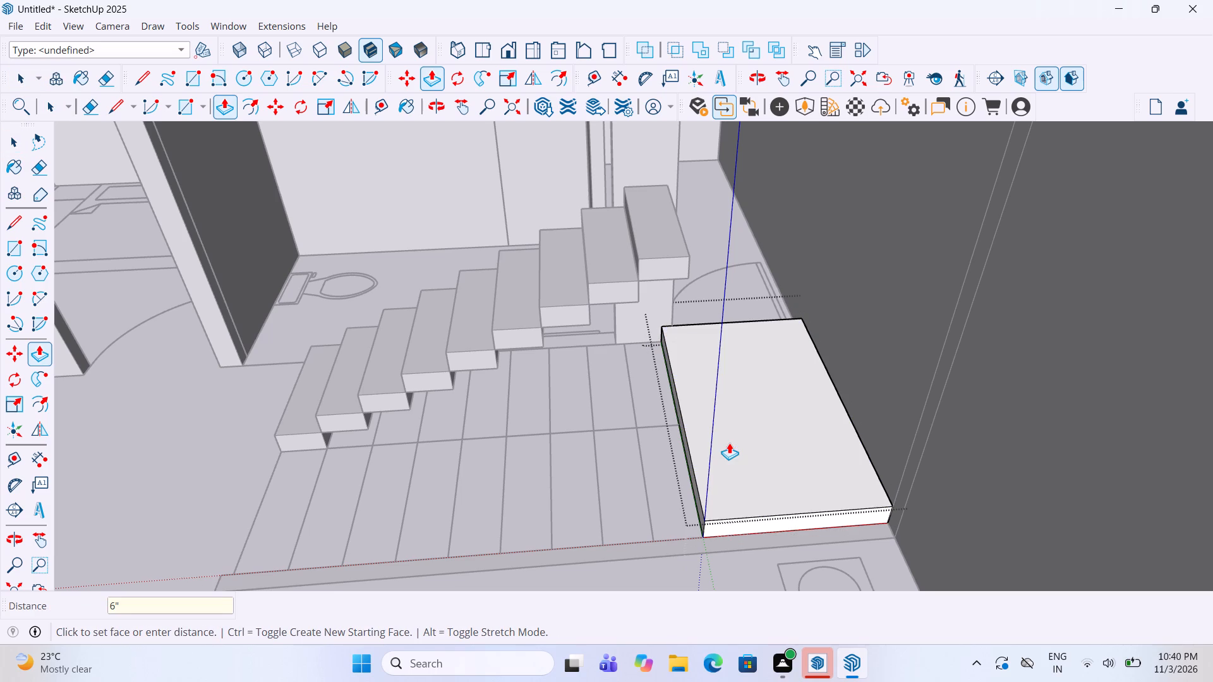
key("space")
left_click(743, 546)
double_click(734, 479)
left_click(731, 577)
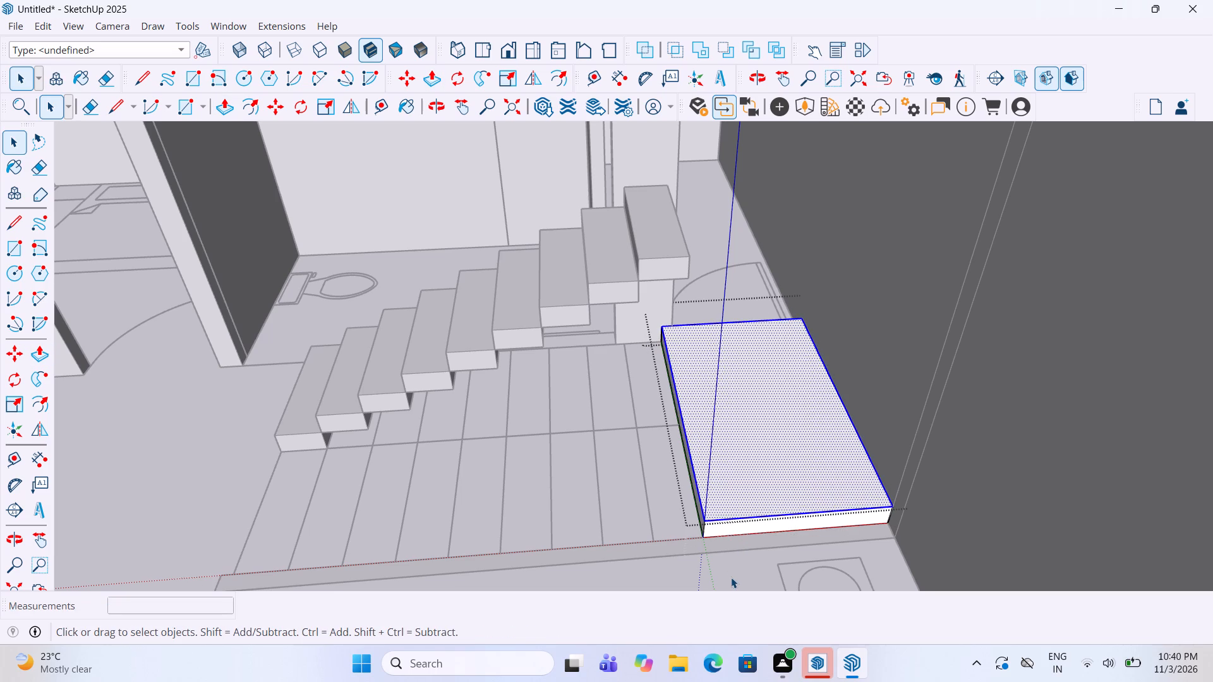
Move the landing slab by its lower inner corner onto the upper back corner of the ninth step.
left_click(726, 521)
middle_click_drag(650, 450, 759, 457)
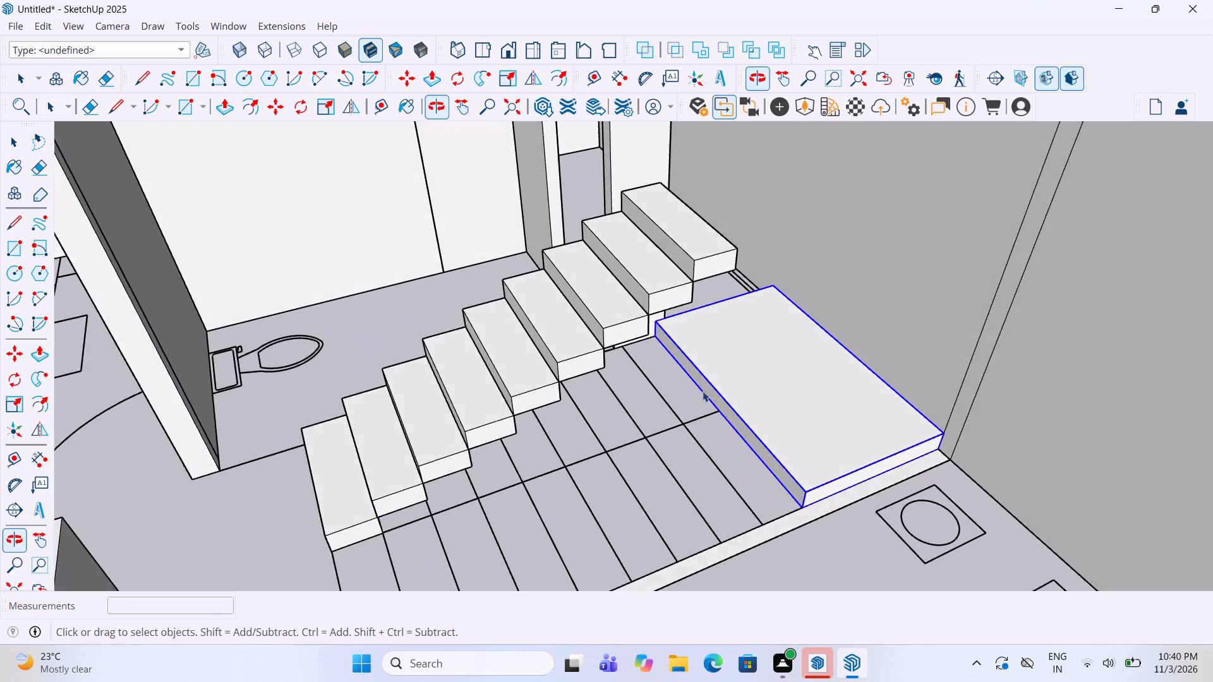
scroll(665, 349, "up", 3)
key("m")
left_click(652, 337)
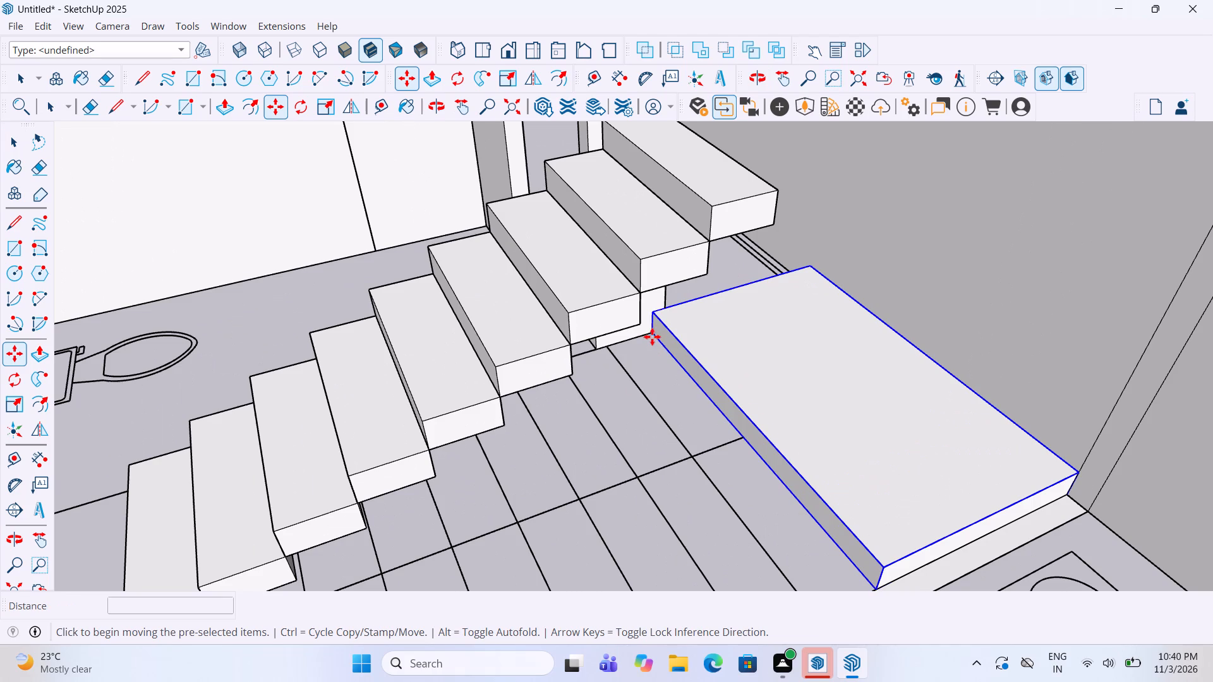
scroll(636, 433, "down", 4)
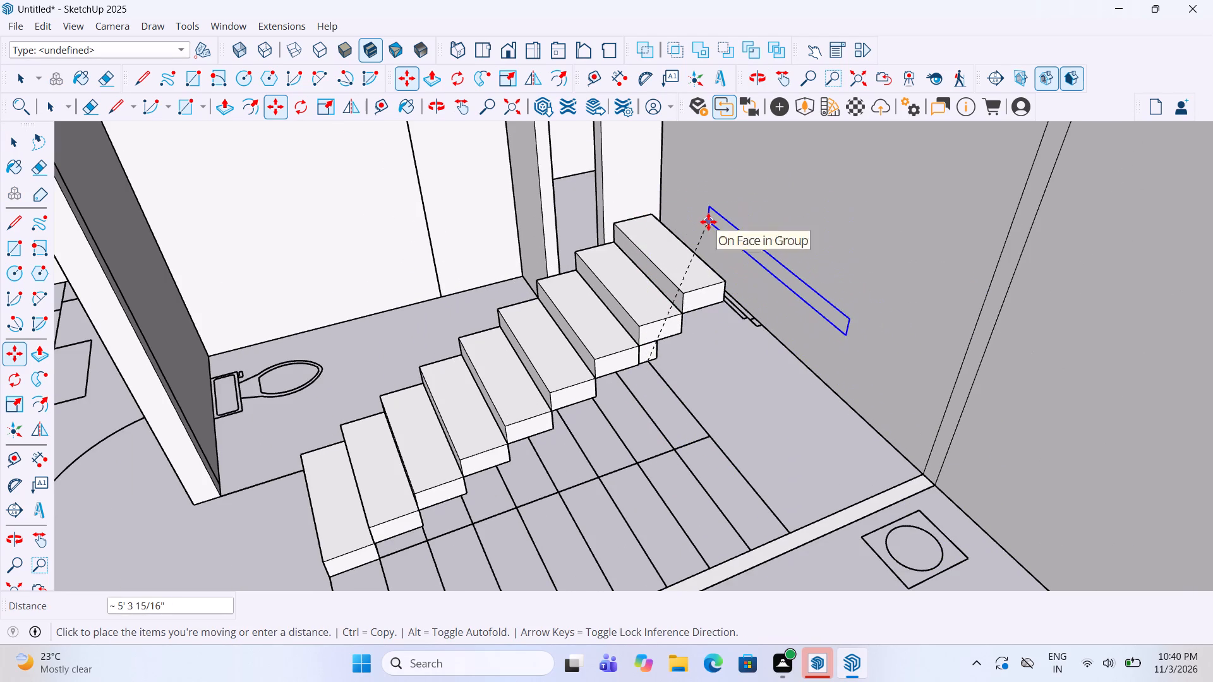
left_click(708, 222)
scroll(708, 222, "up", 5)
left_click(711, 227)
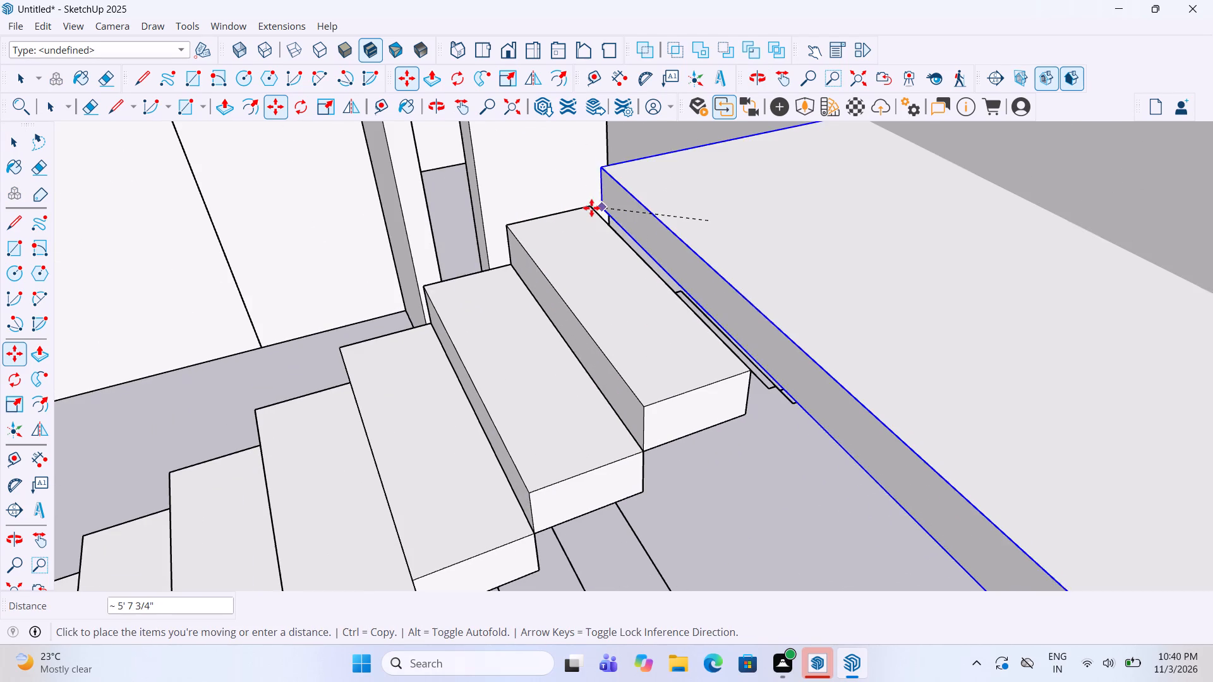
left_click(591, 207)
key("space")
scroll(579, 278, "down", 5)
left_click(683, 410)
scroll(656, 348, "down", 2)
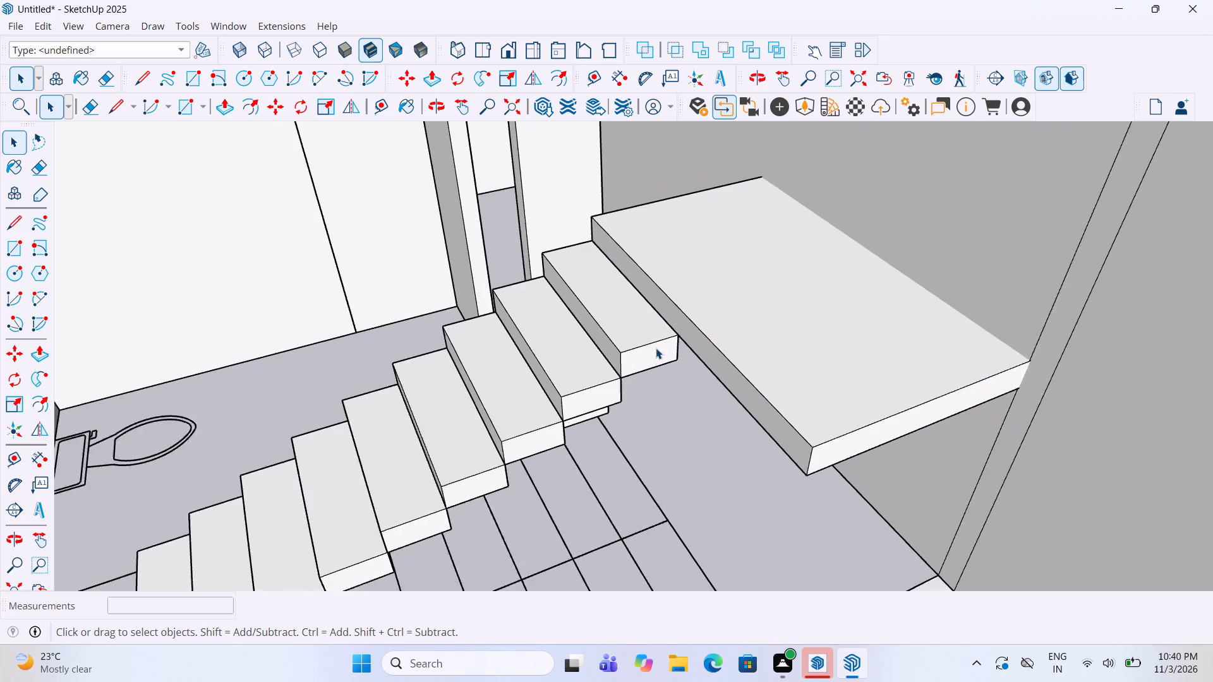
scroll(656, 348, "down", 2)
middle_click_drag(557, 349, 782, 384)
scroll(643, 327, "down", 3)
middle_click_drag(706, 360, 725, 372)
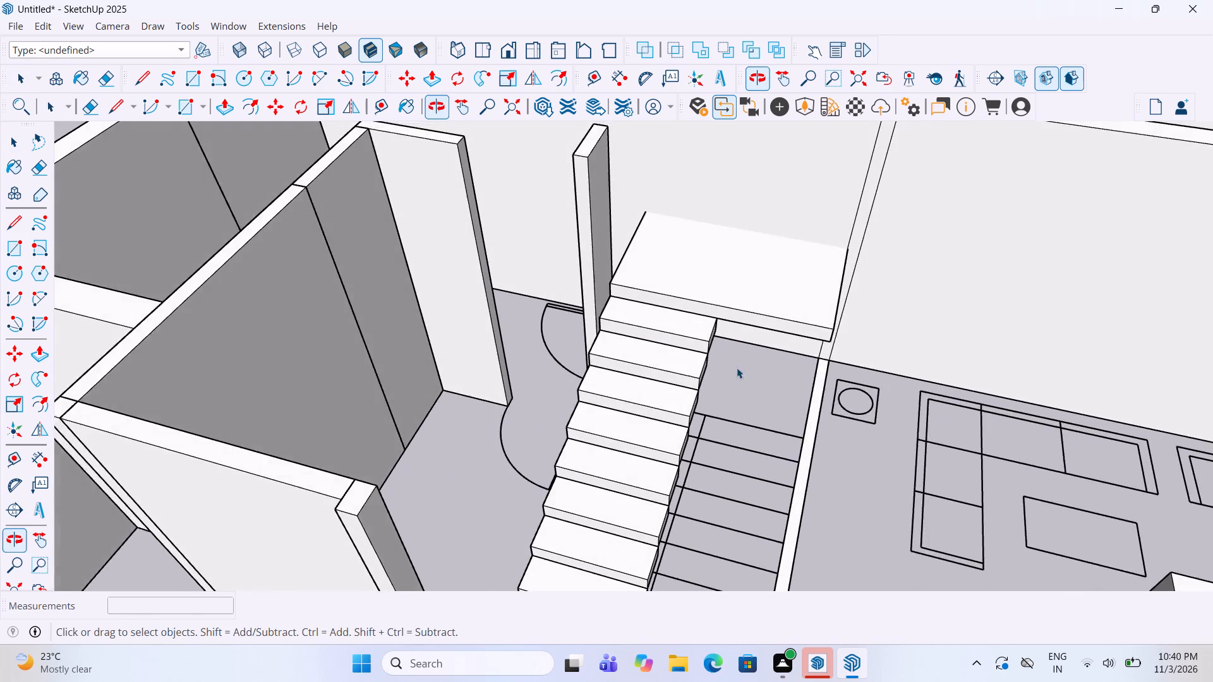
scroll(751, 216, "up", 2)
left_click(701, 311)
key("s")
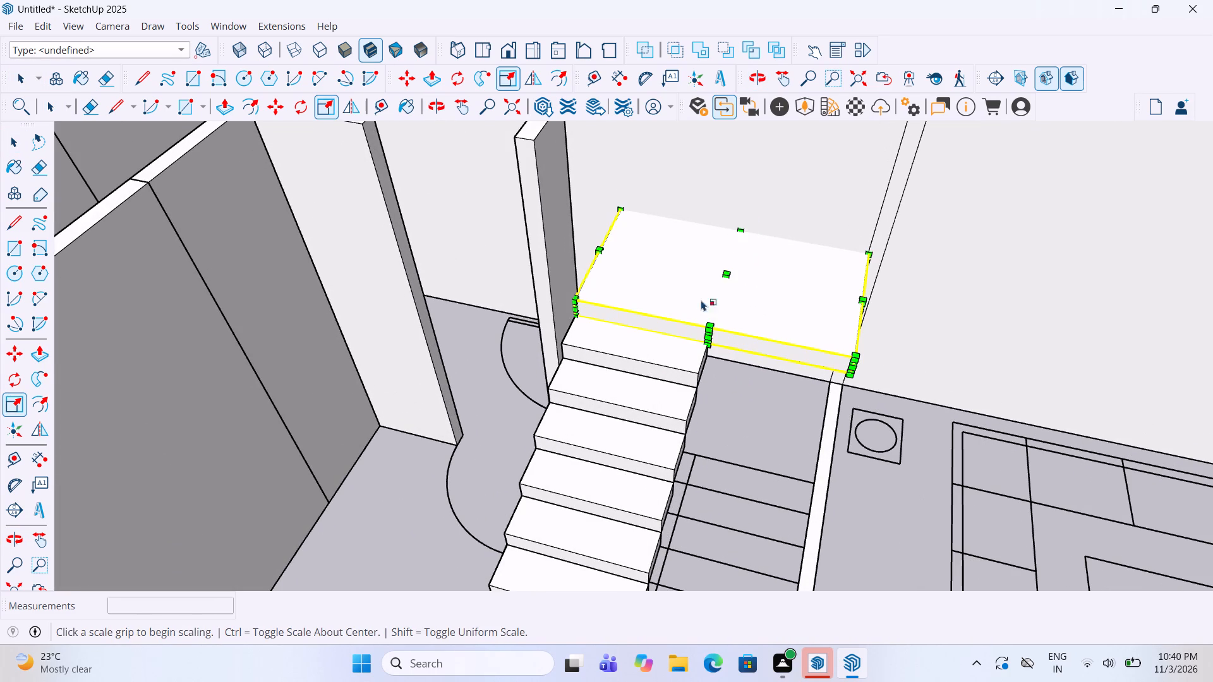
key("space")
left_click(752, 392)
Draw a 3' 3 1/2" by 1' rectangle over the second flight's tread nearest the landing, and group it.
scroll(692, 382, "down", 3)
middle_click_drag(701, 404, 728, 404)
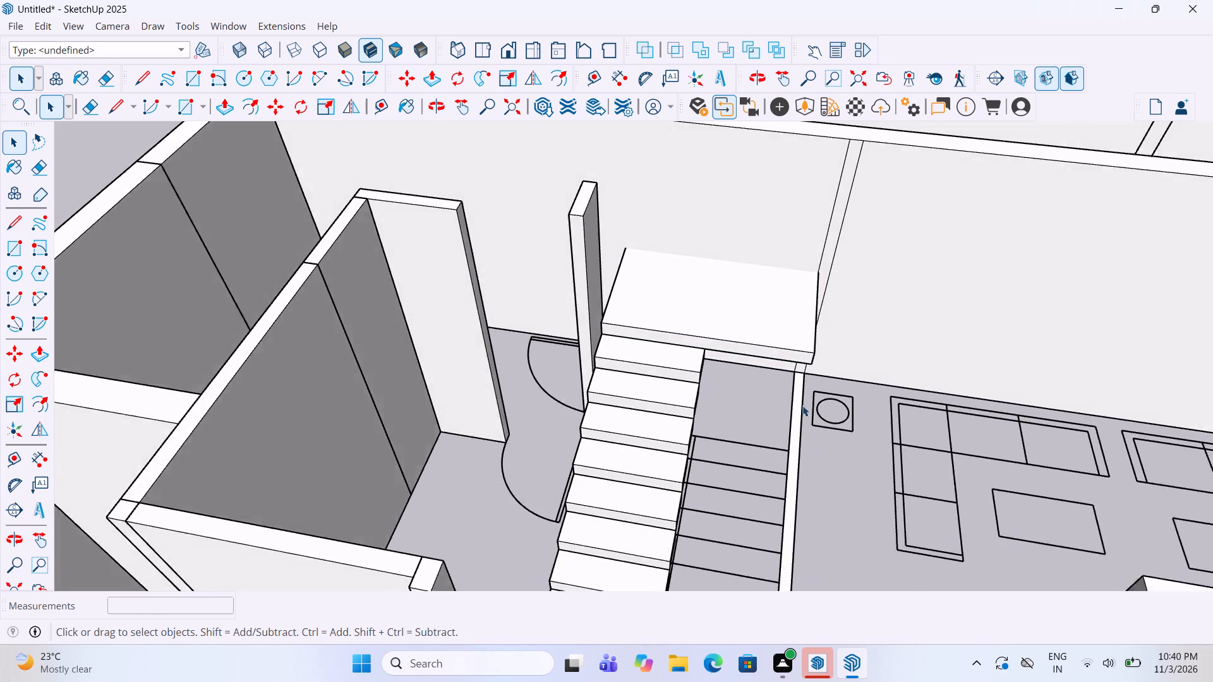
scroll(801, 405, "up", 2)
scroll(795, 542, "up", 7)
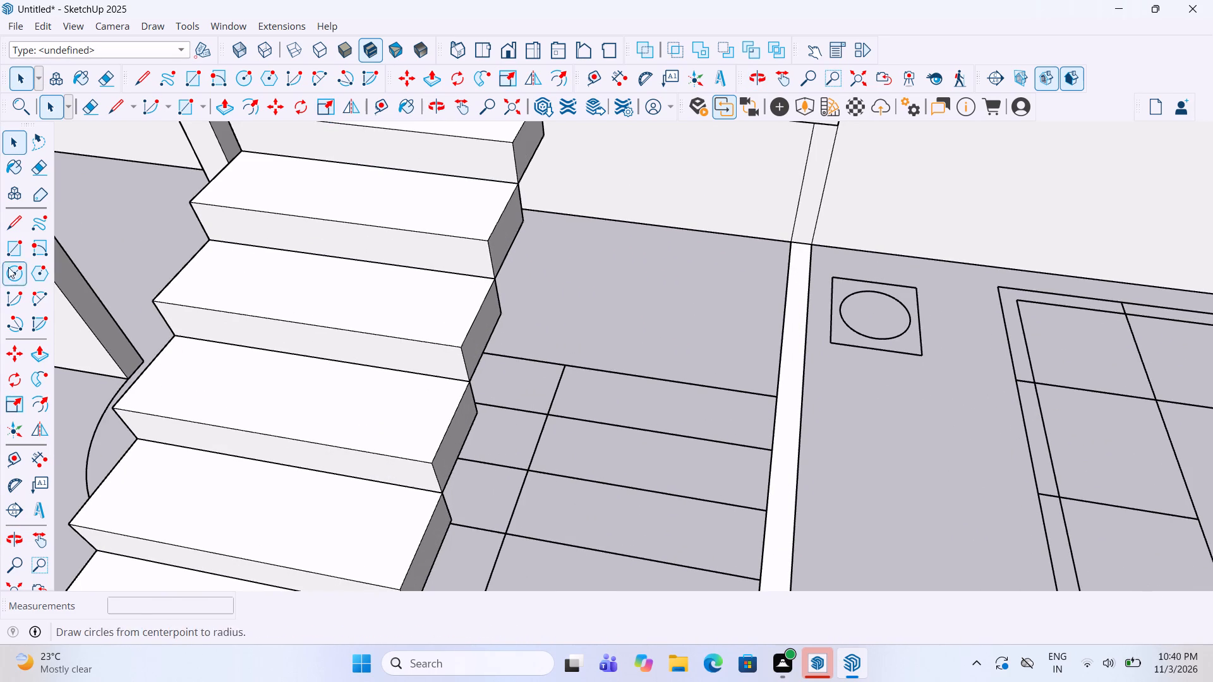
left_click(2, 247)
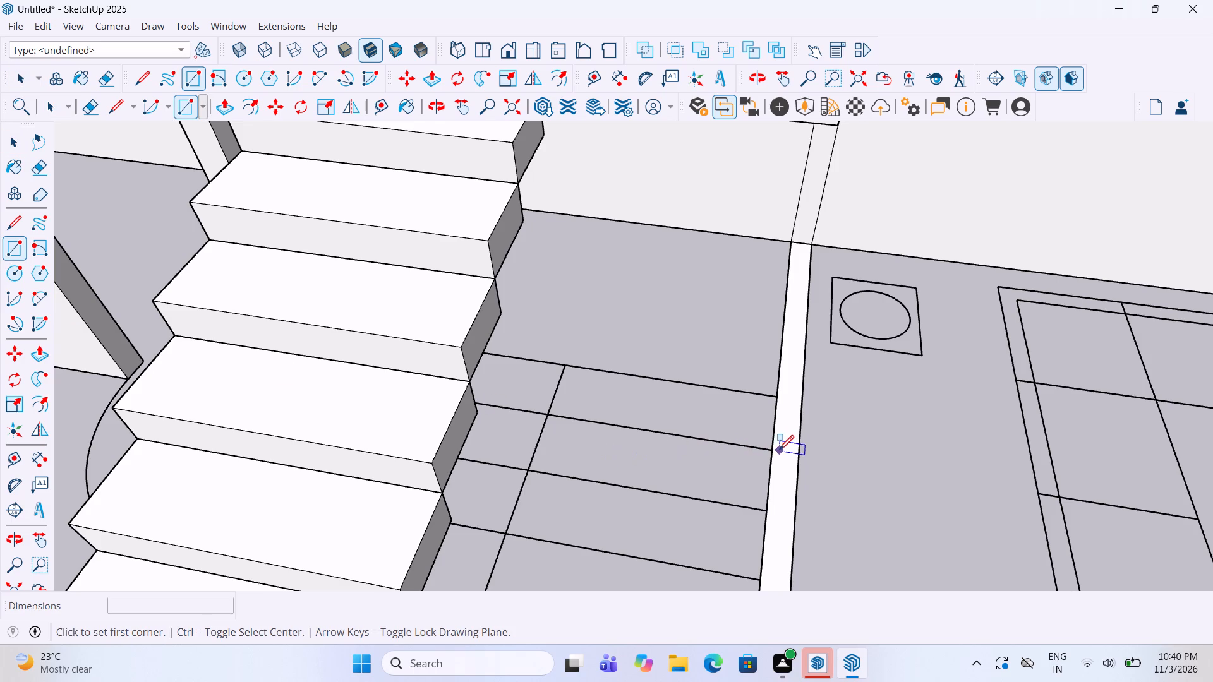
left_click(774, 451)
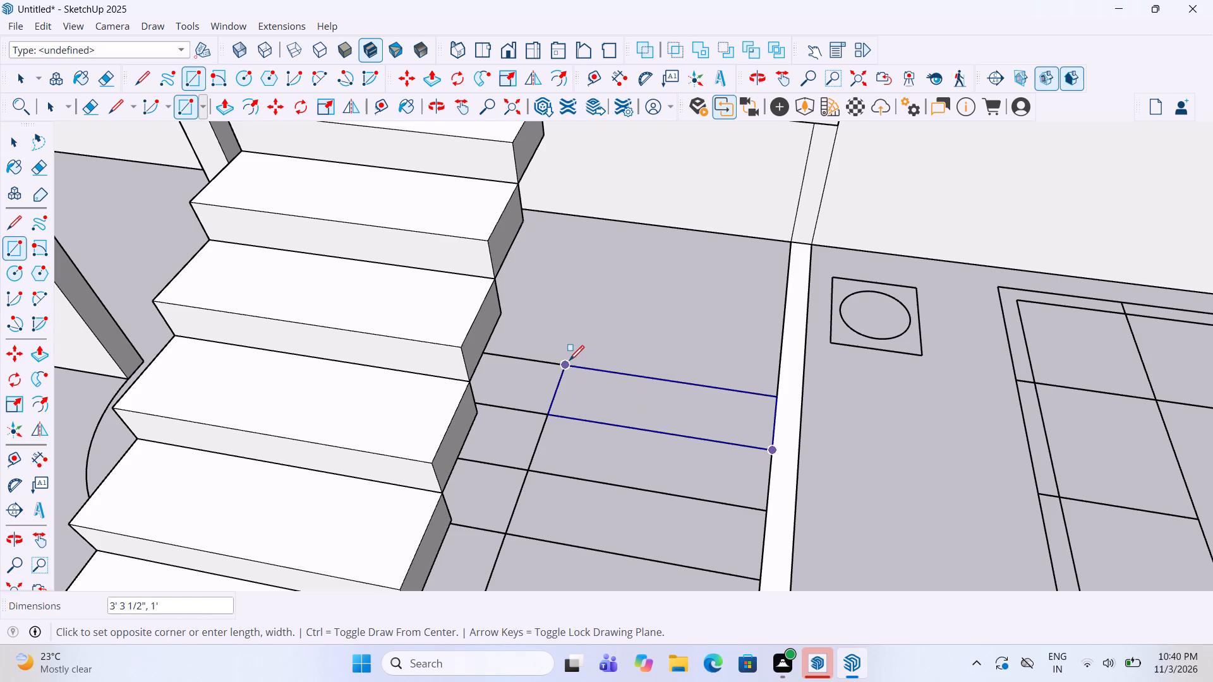
left_click(569, 362)
key("space")
left_click(598, 381)
right_click(598, 381)
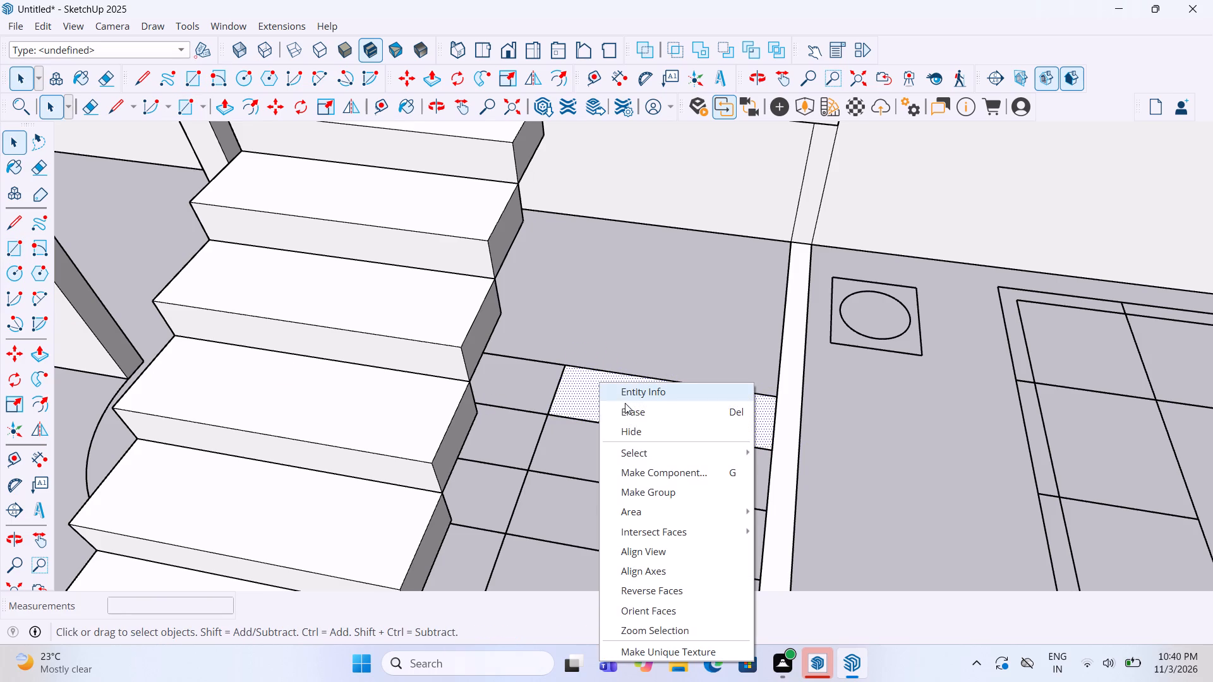
left_click(663, 494)
Extrude the second flight's first tread inside its group by 6".
double_click(656, 432)
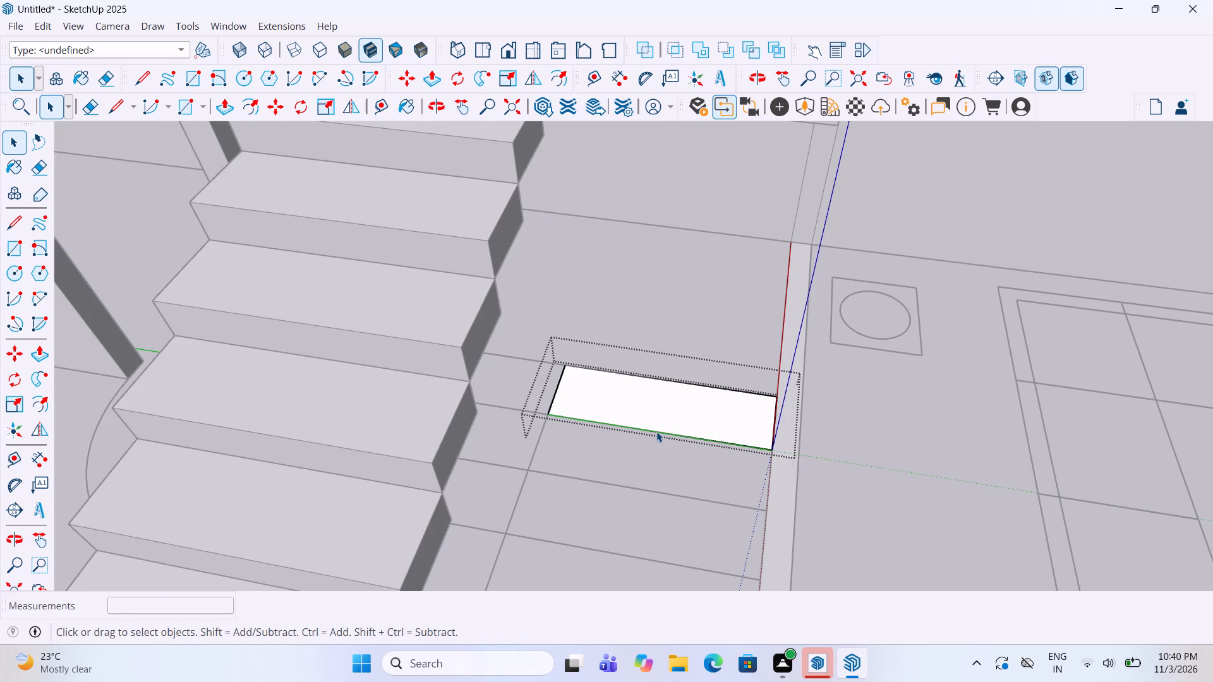
key("p")
left_click(662, 408)
type("6\"")
key("Return")
key("space")
left_click(636, 500)
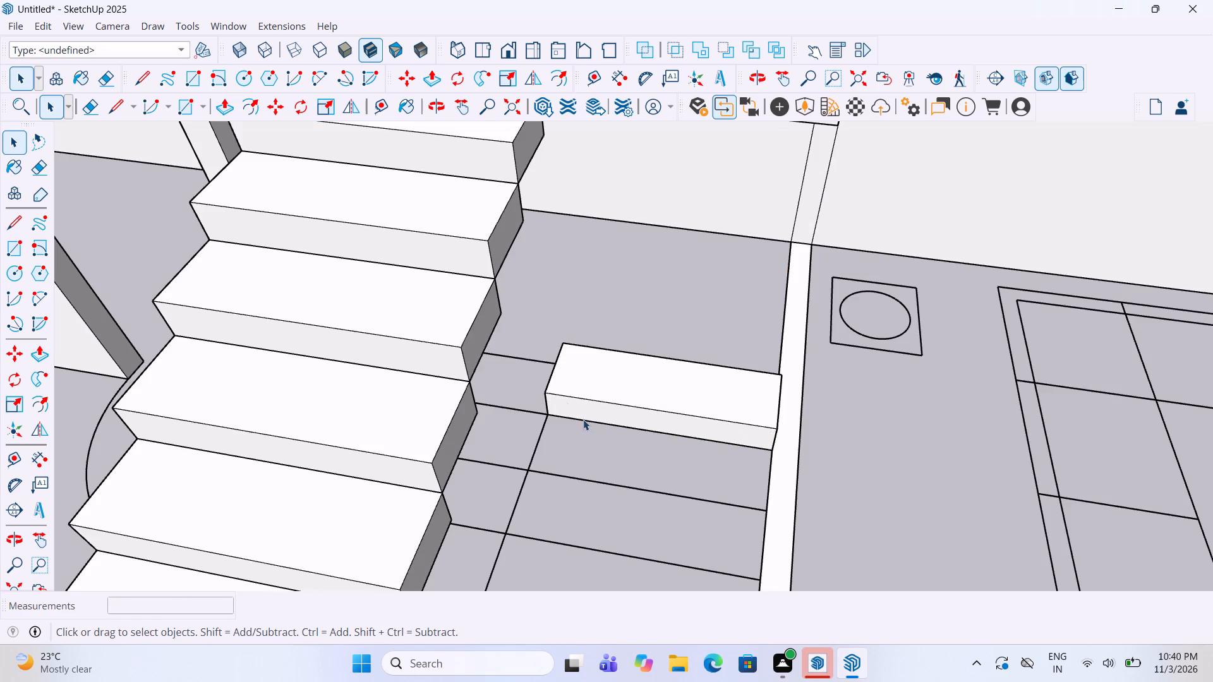
Move the second flight's first step by its lower landing-side outer corner onto the landing slab's upper outer corner.
middle_click_drag(558, 395, 247, 426)
middle_click_drag(706, 370, 541, 251)
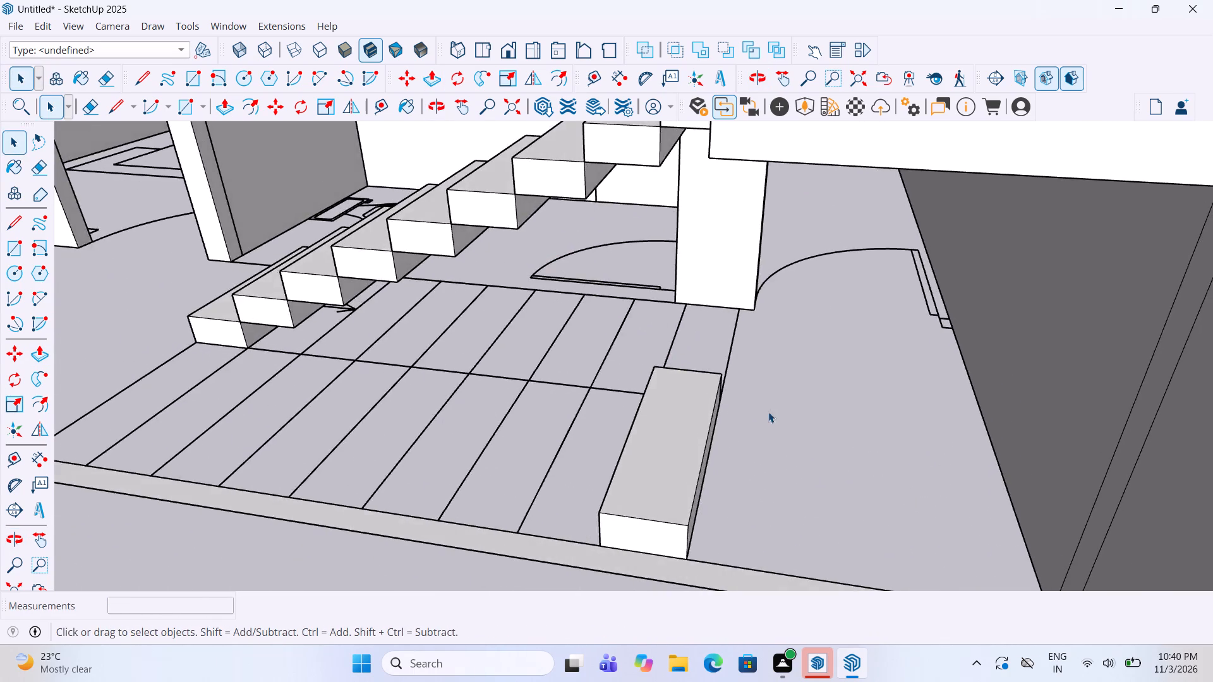
scroll(768, 412, "up", 3)
middle_click_drag(745, 400, 694, 387)
left_click(649, 404)
key("m")
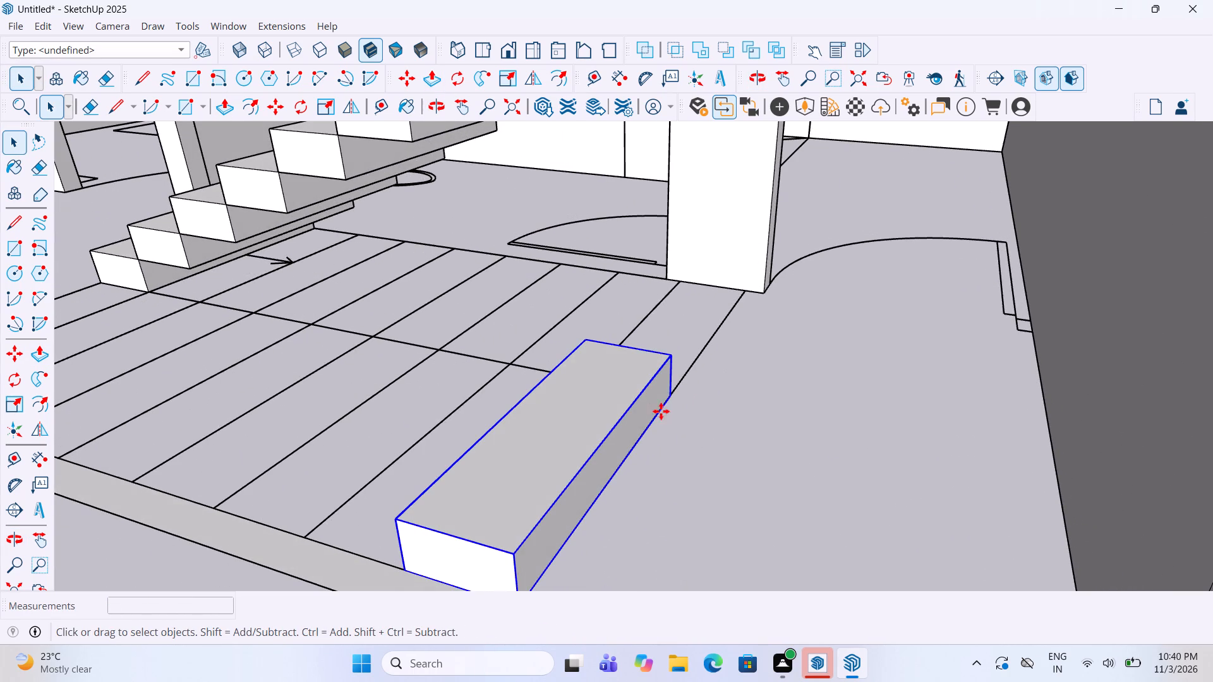
left_click(673, 395)
scroll(586, 537, "down", 11)
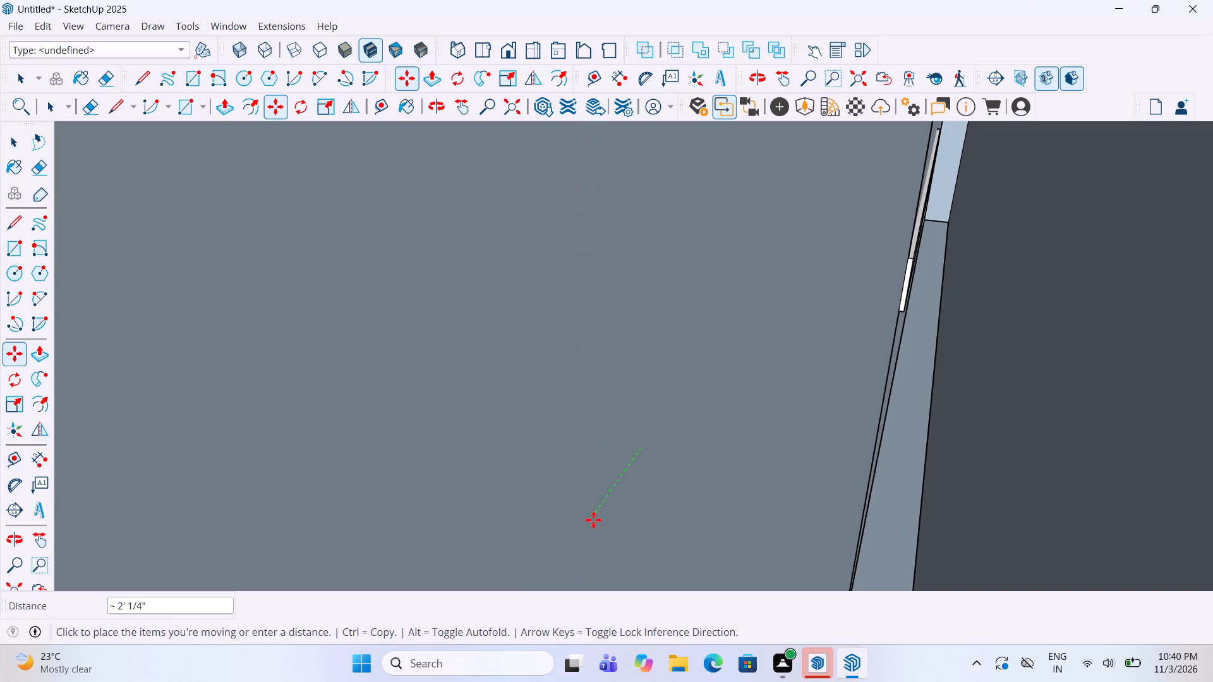
key("x")
middle_click_drag(585, 454, 705, 506)
scroll(705, 505, "down", 5)
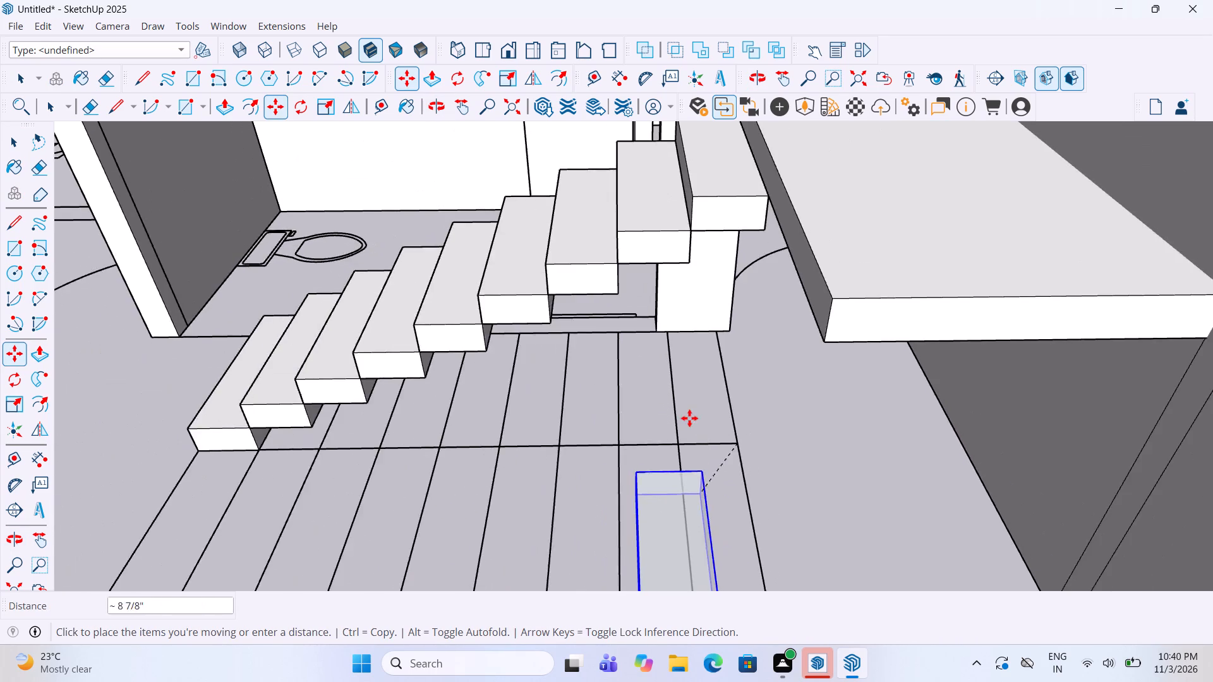
scroll(689, 416, "down", 4)
scroll(763, 311, "up", 2)
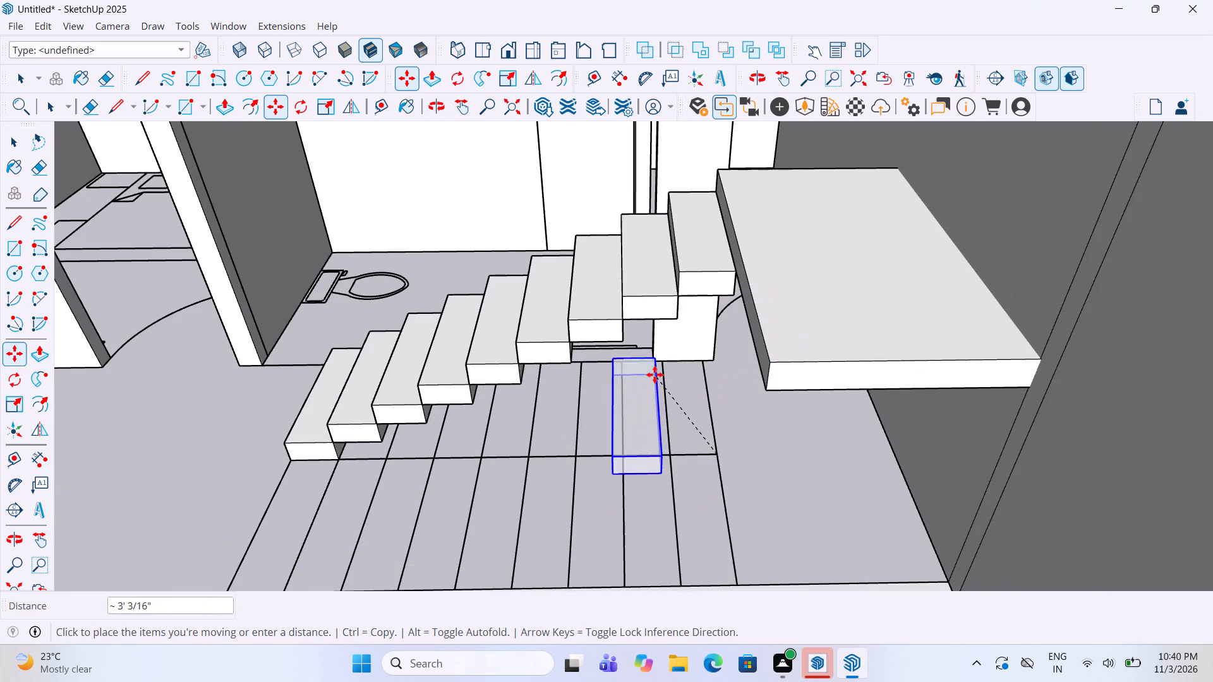
left_click(655, 374)
left_click(665, 481)
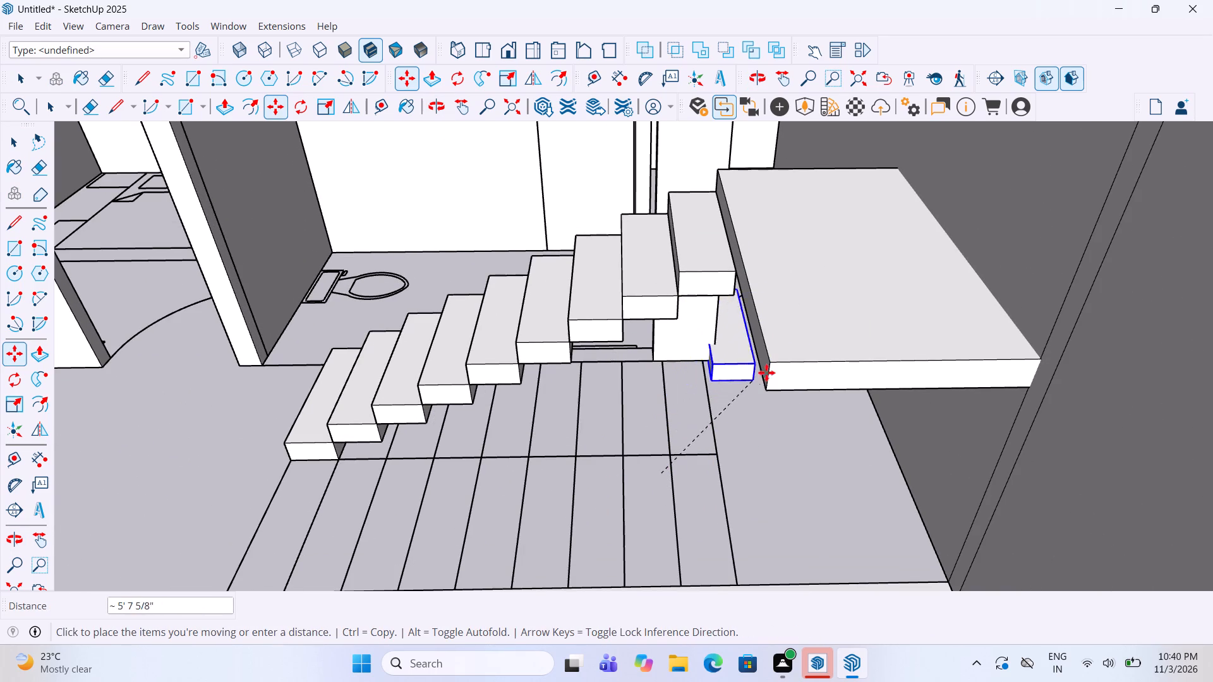
left_click(768, 368)
scroll(751, 408, "down", 3)
middle_click_drag(751, 409, 766, 409)
Copy the second flight's first step upward three times, placing each copy's lower landing-side corner on the preceding step's upper far corner.
key("m")
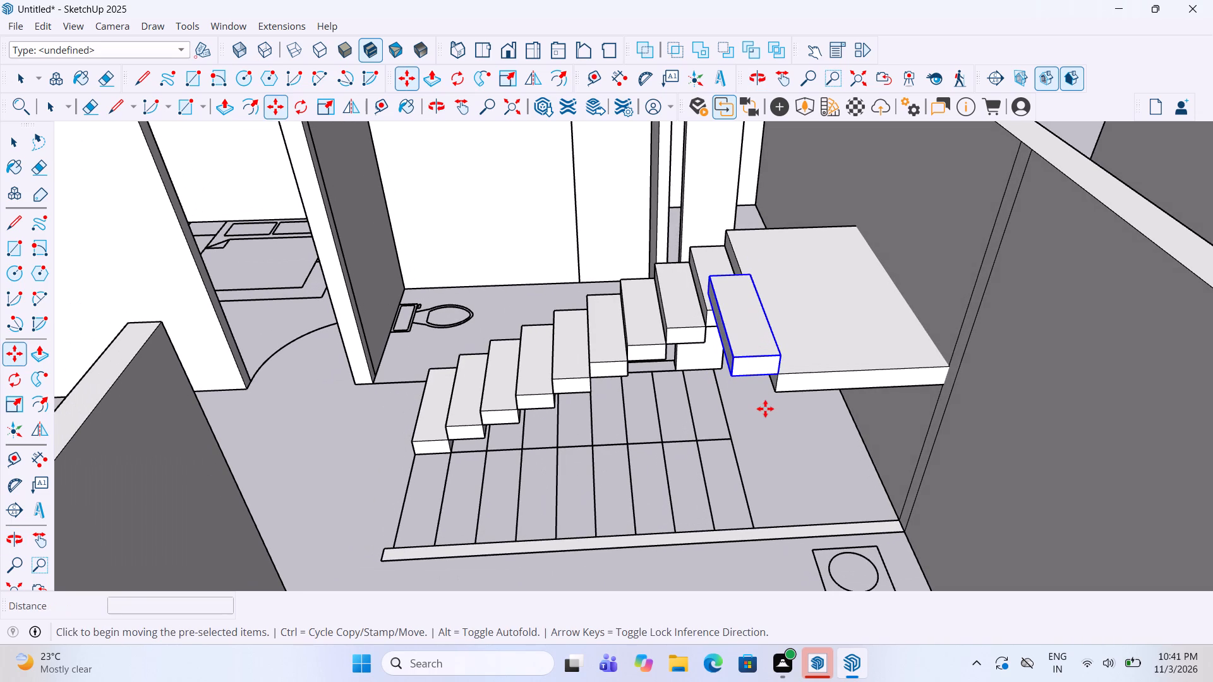
left_click(775, 378)
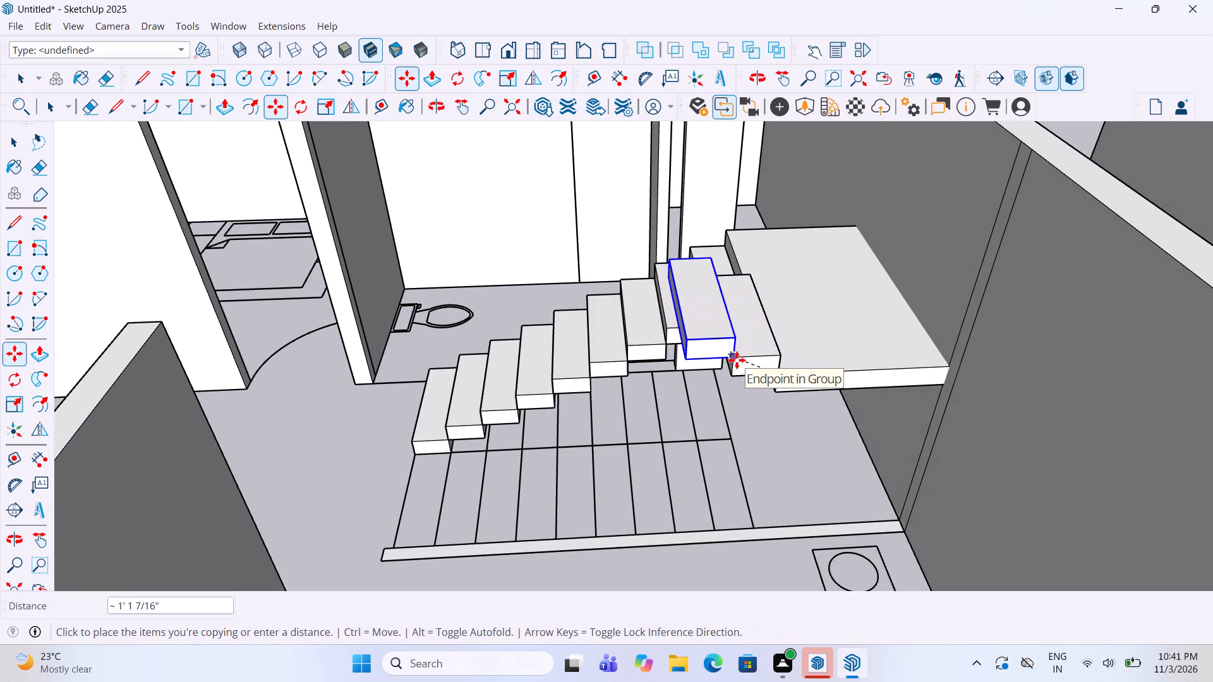
left_click(737, 360)
key("m")
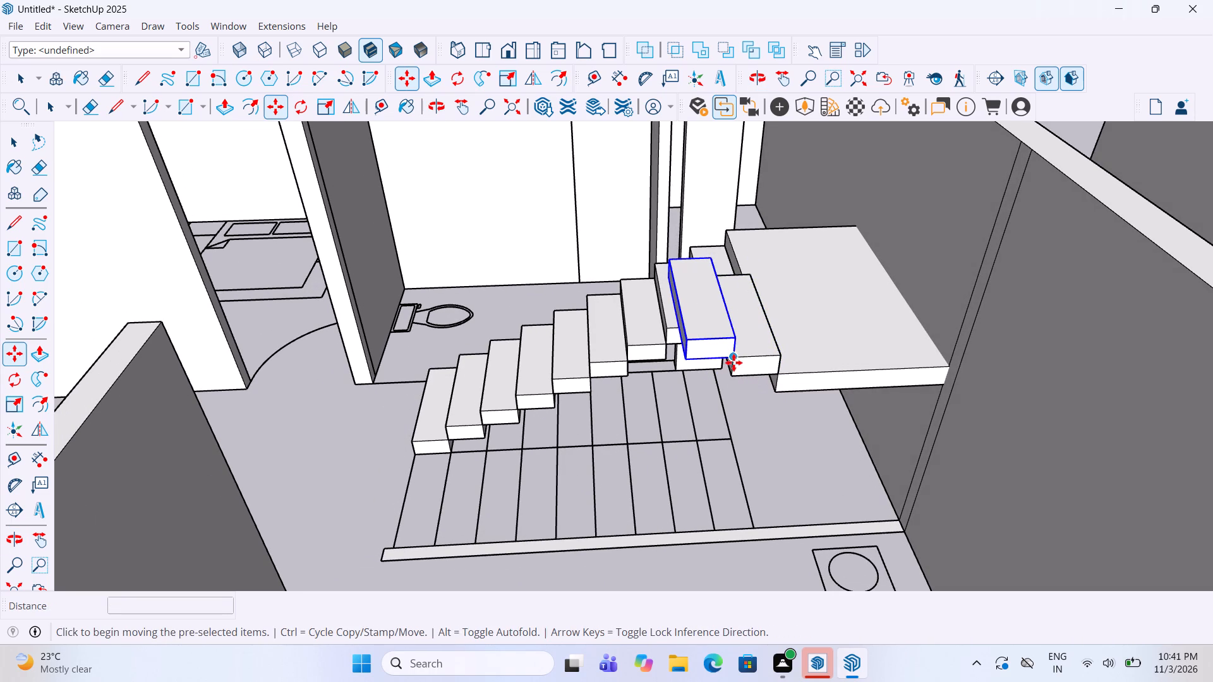
left_click(733, 362, "ctrl")
left_click(685, 342)
key("m")
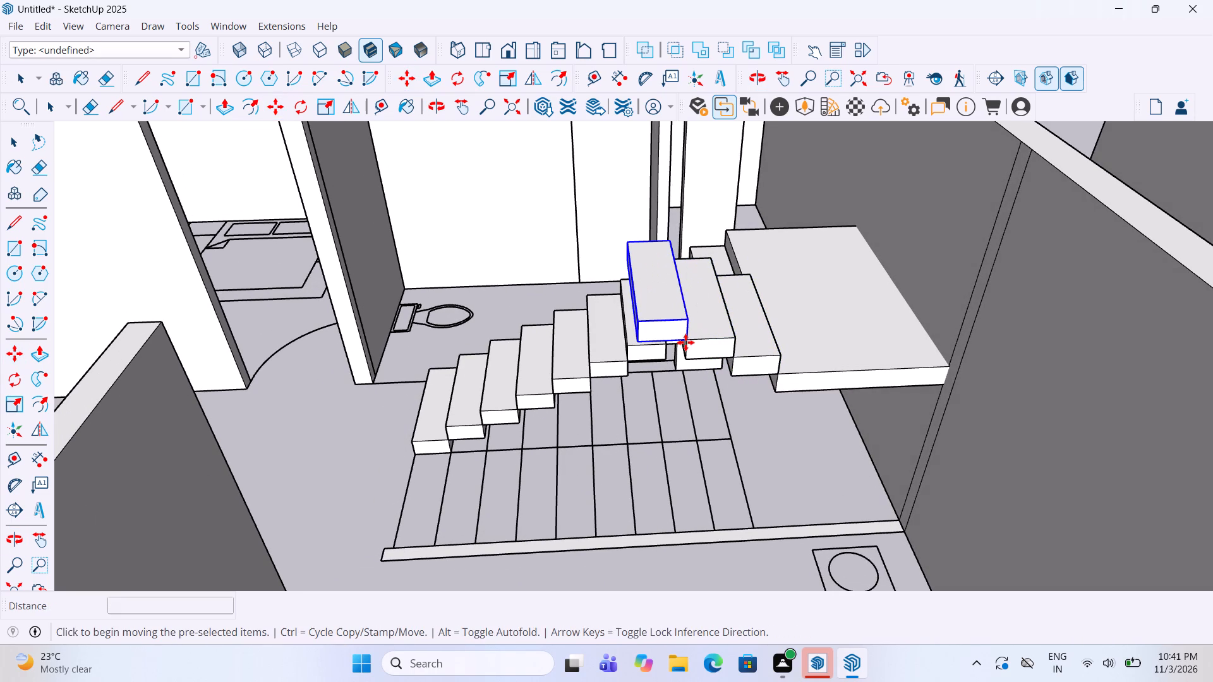
left_click(683, 346)
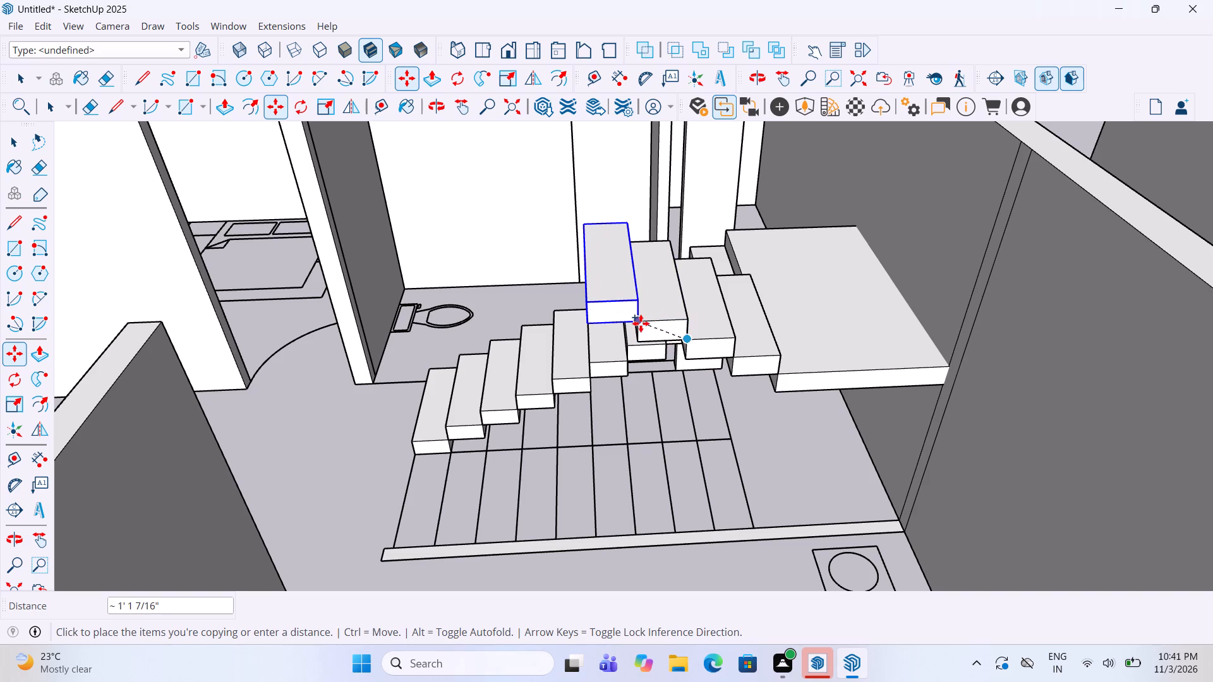
left_click(641, 323)
Add the second flight's fifth, sixth and seventh steps by copying the top step corner to corner up the flight.
key("m")
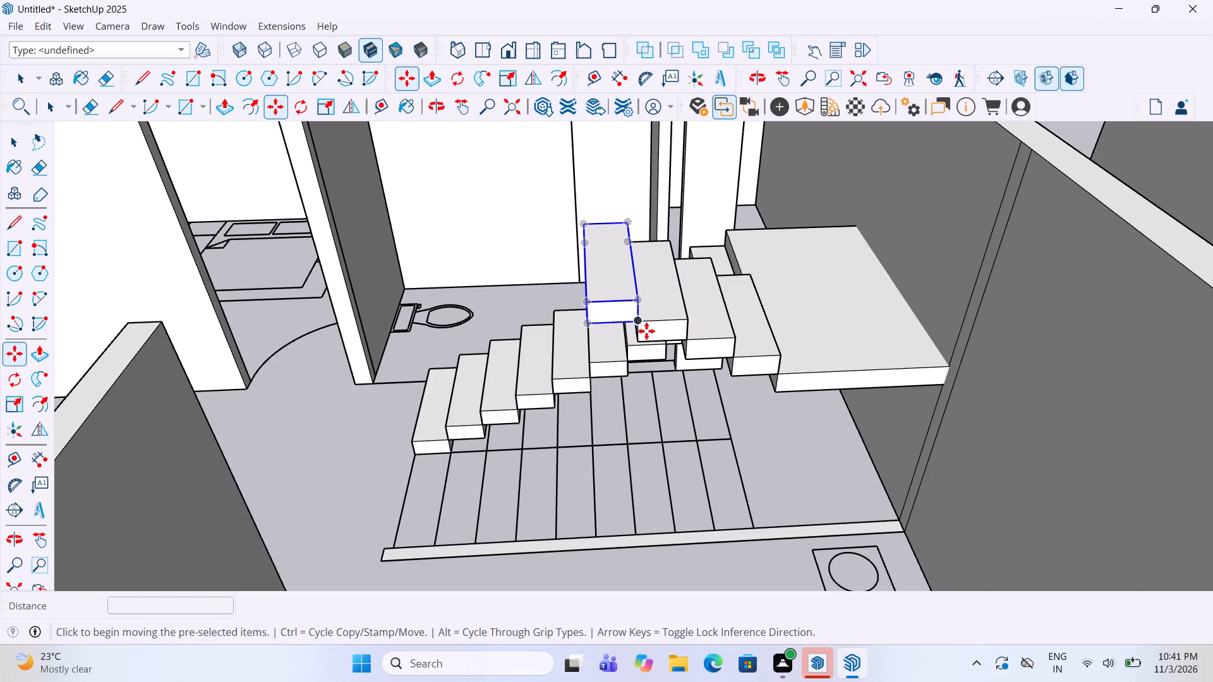
left_click(644, 330)
left_click(588, 302)
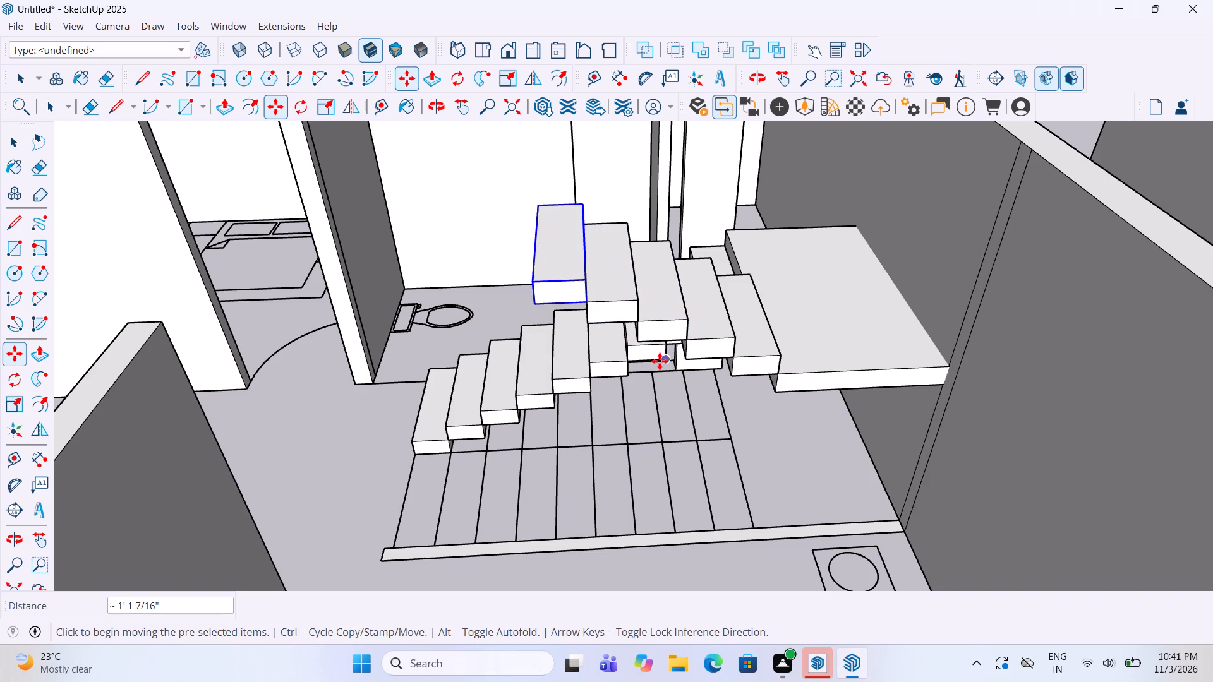
key("m")
left_click(588, 305)
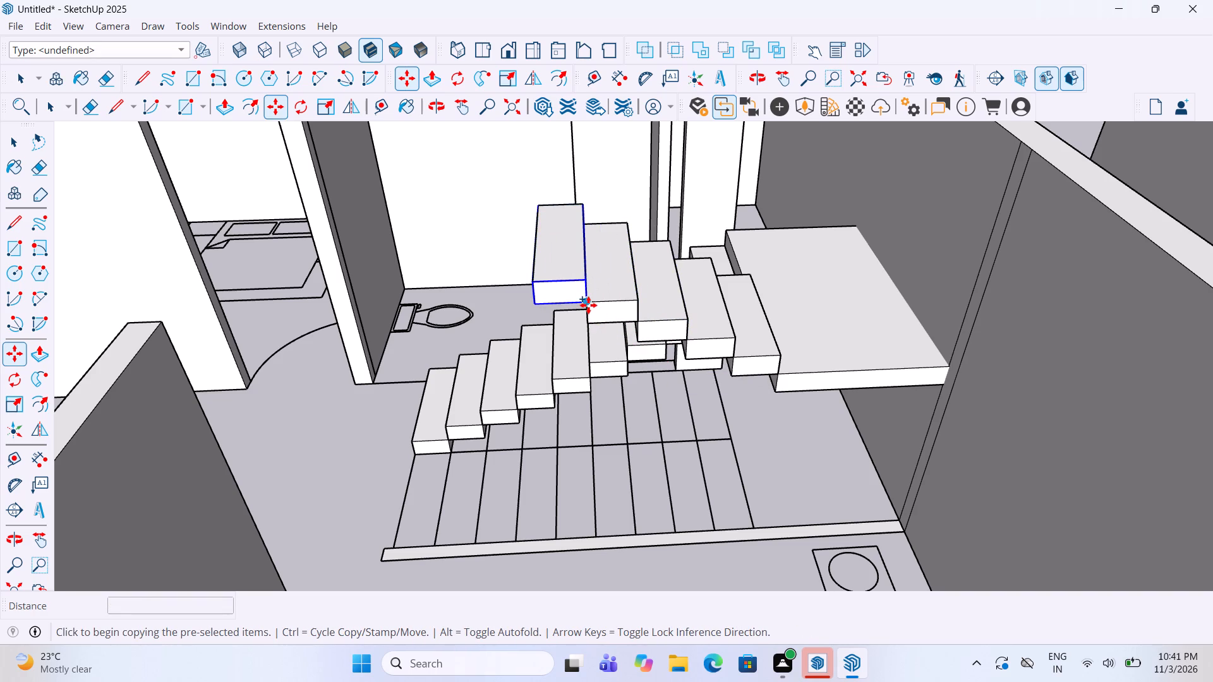
left_click(538, 289)
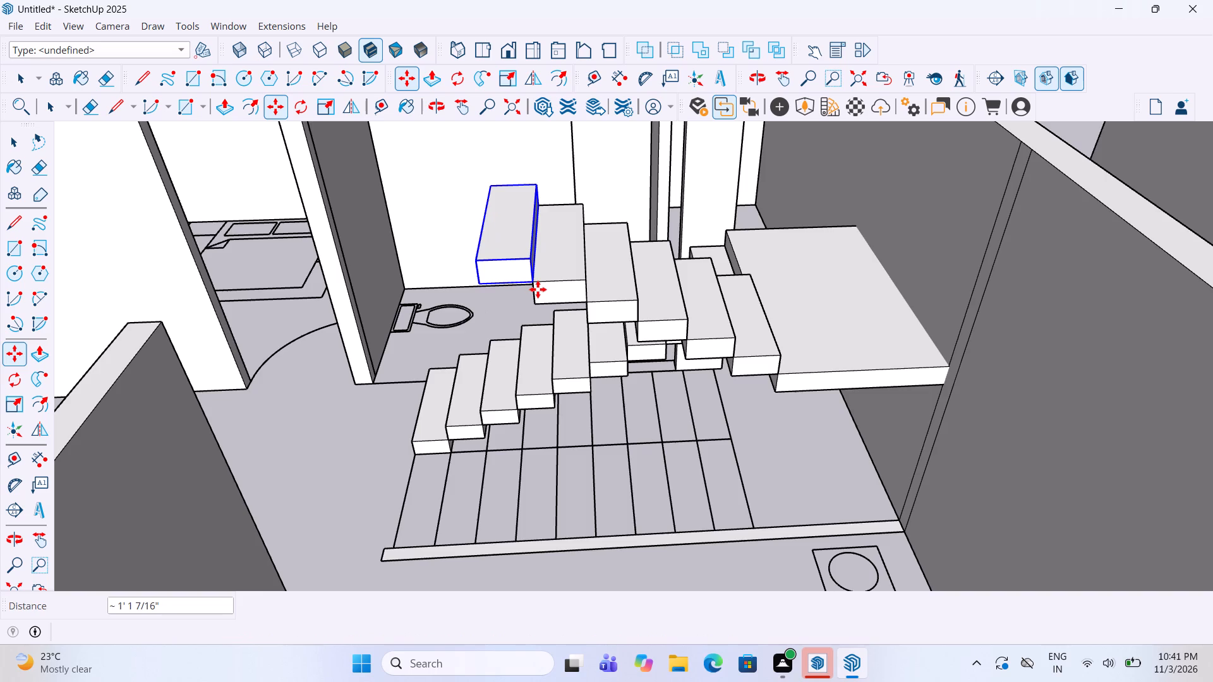
middle_click_drag(538, 289, 517, 289)
scroll(503, 238, "up", 2)
key("m")
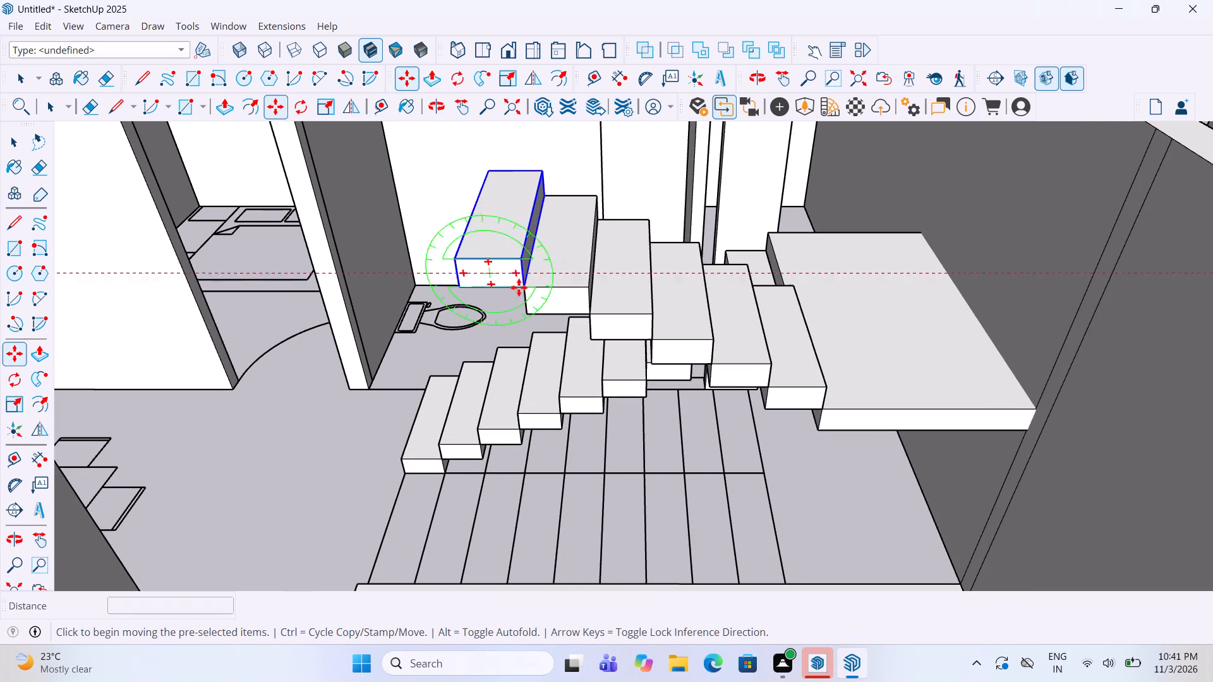
left_click(522, 291)
left_click(461, 263)
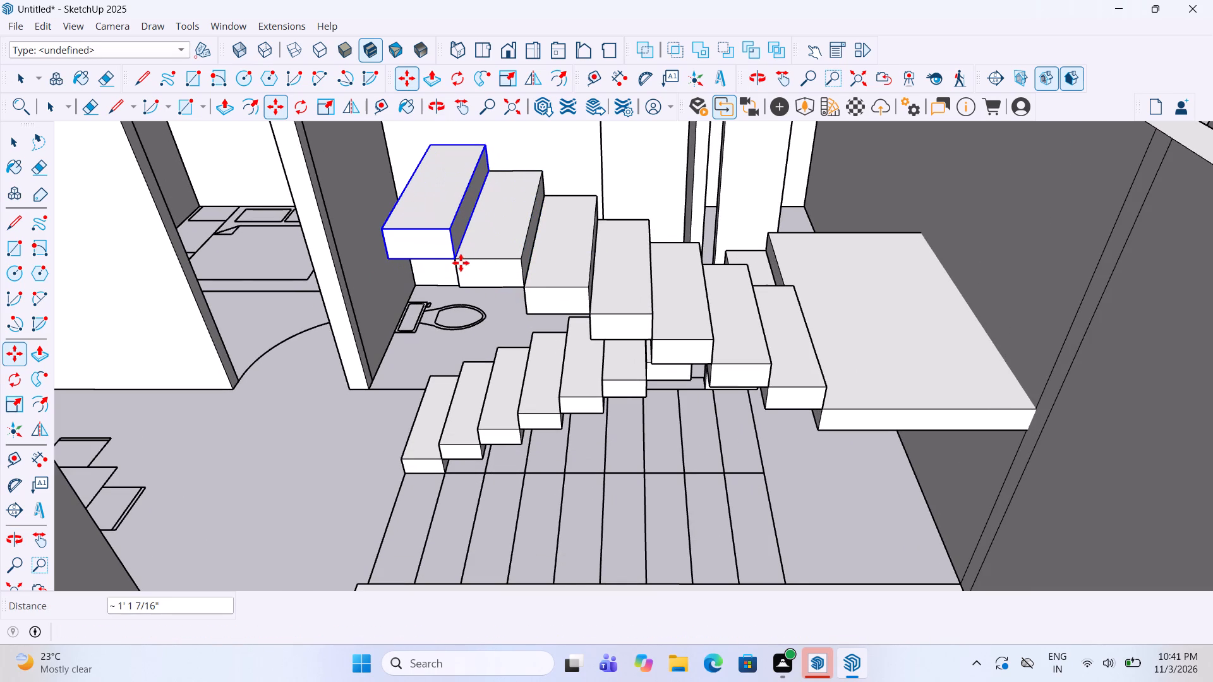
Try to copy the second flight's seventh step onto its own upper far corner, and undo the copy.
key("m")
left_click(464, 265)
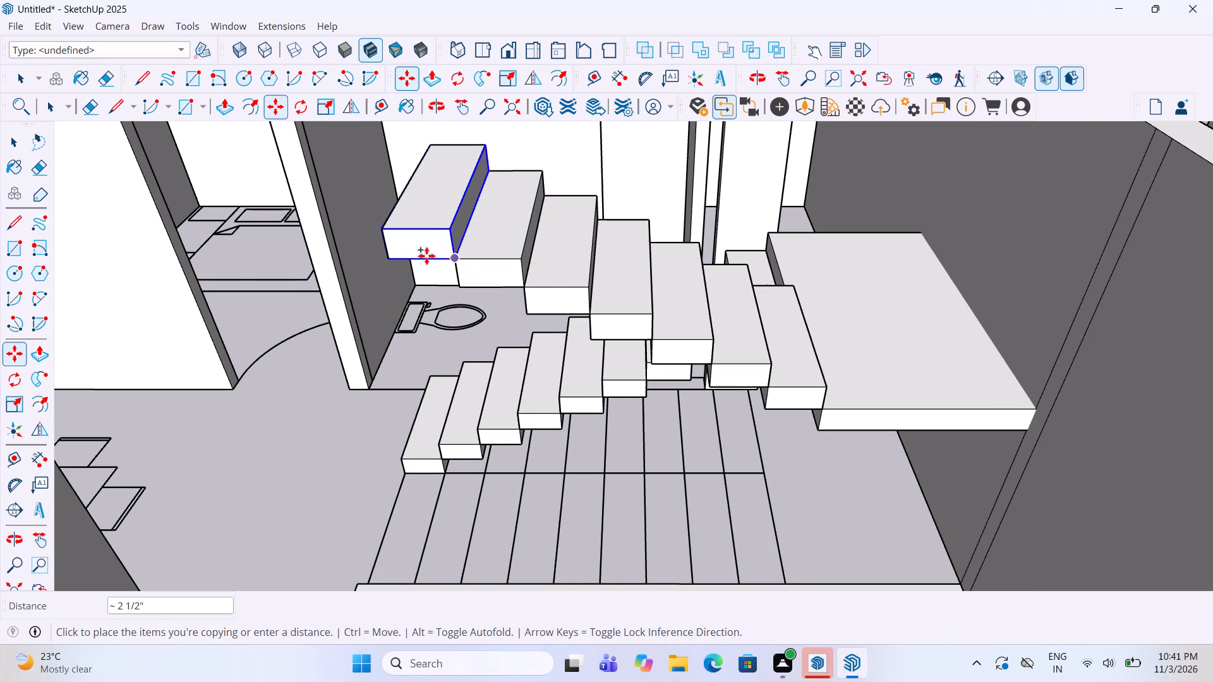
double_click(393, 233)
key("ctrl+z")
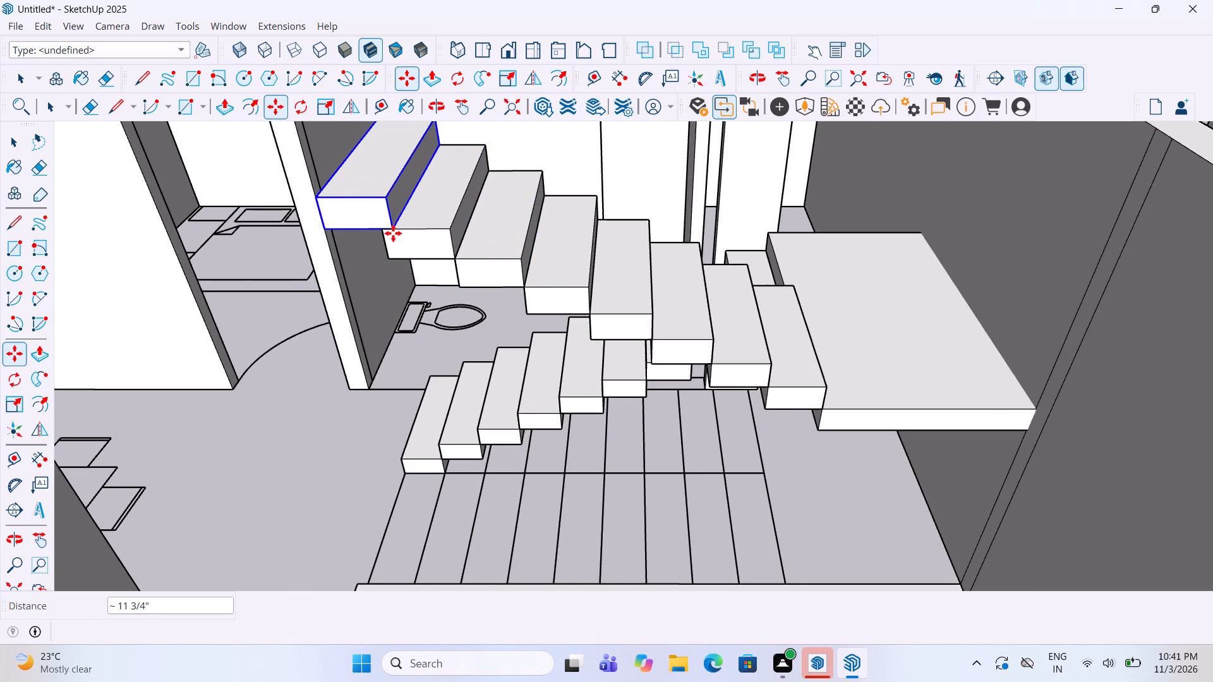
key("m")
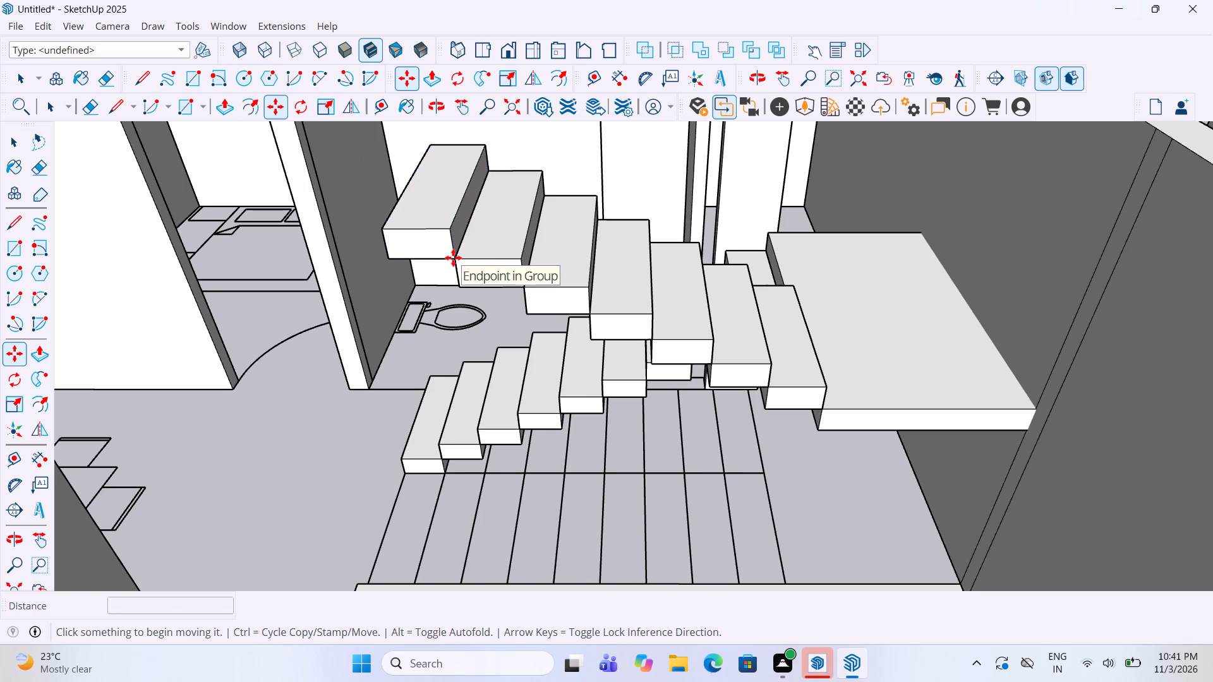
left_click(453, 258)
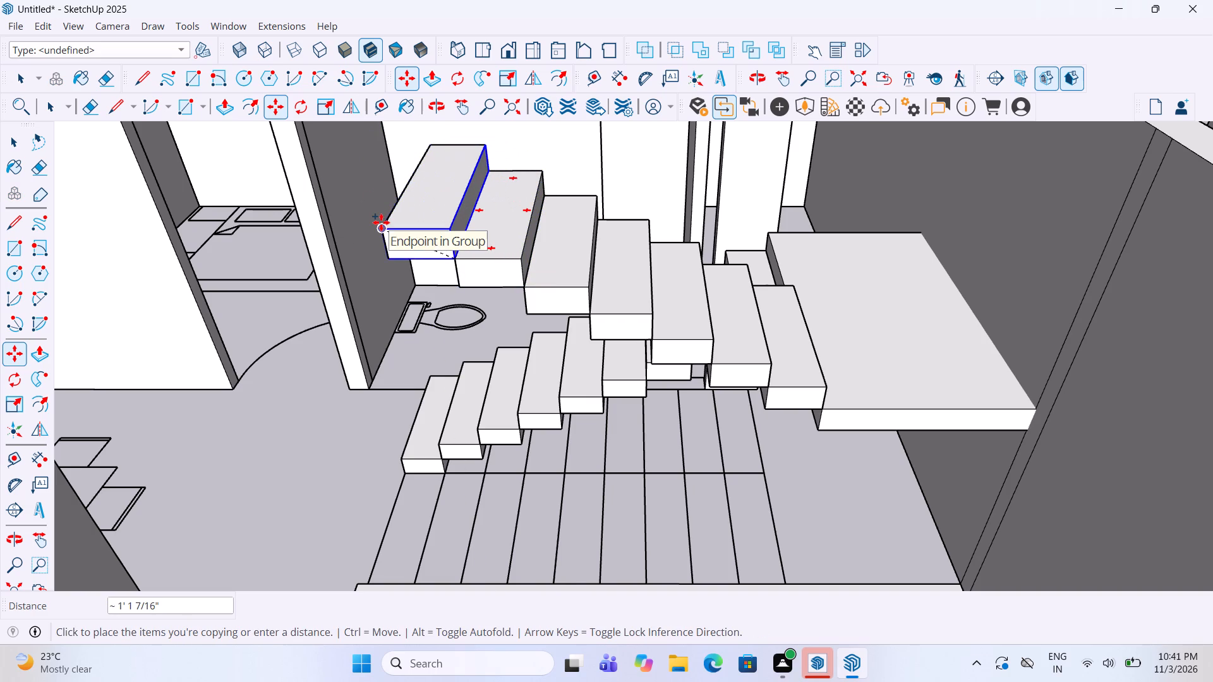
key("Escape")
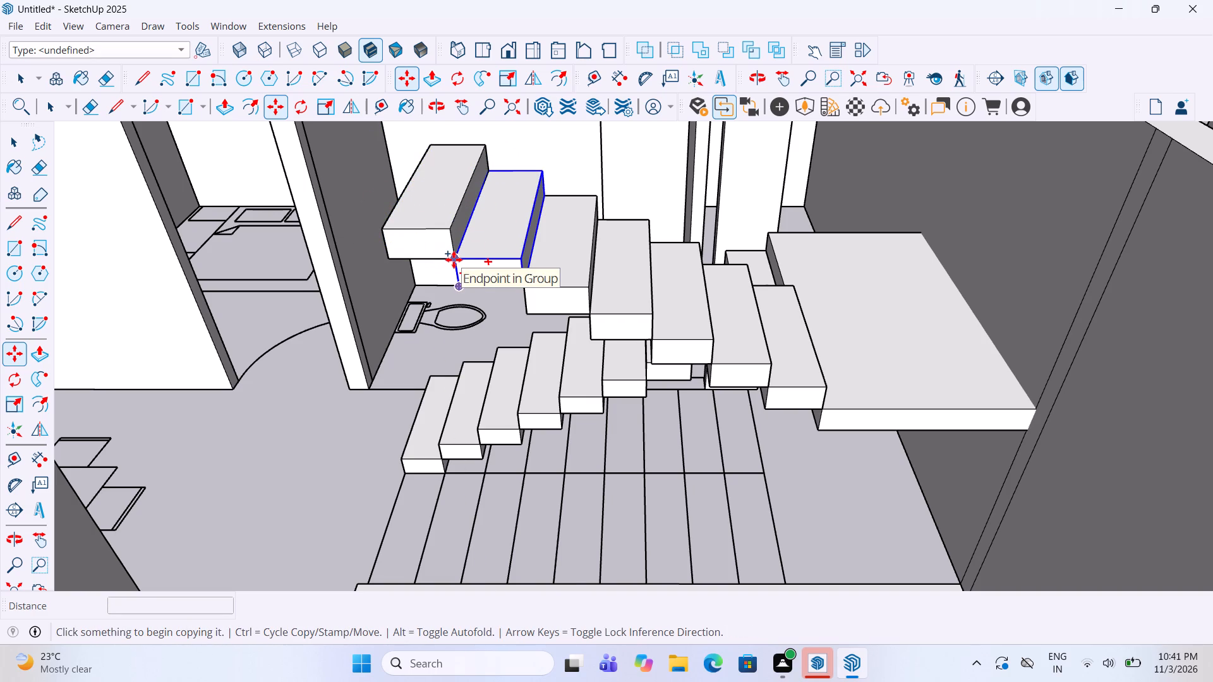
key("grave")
Add the second flight's eighth and ninth steps by corner-to-corner copies, aligning the ninth with the eighth's upper far corner.
key("space")
left_click(439, 248)
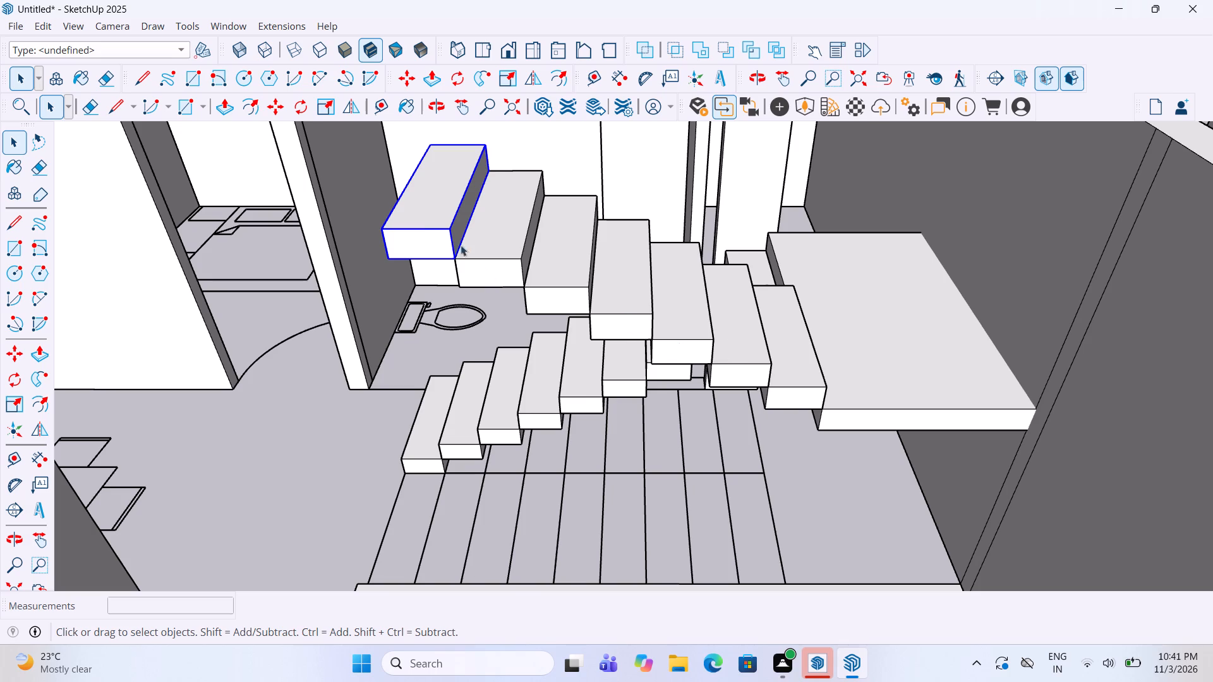
key("m")
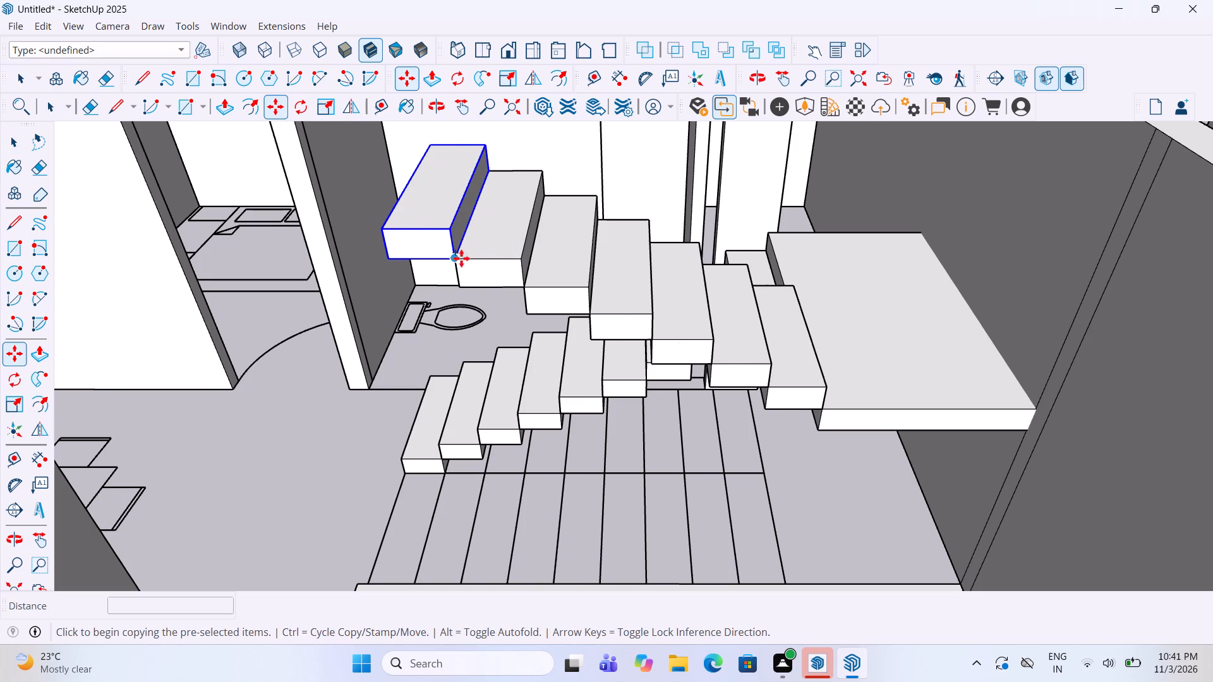
left_click(460, 258)
left_click(390, 226)
key("m")
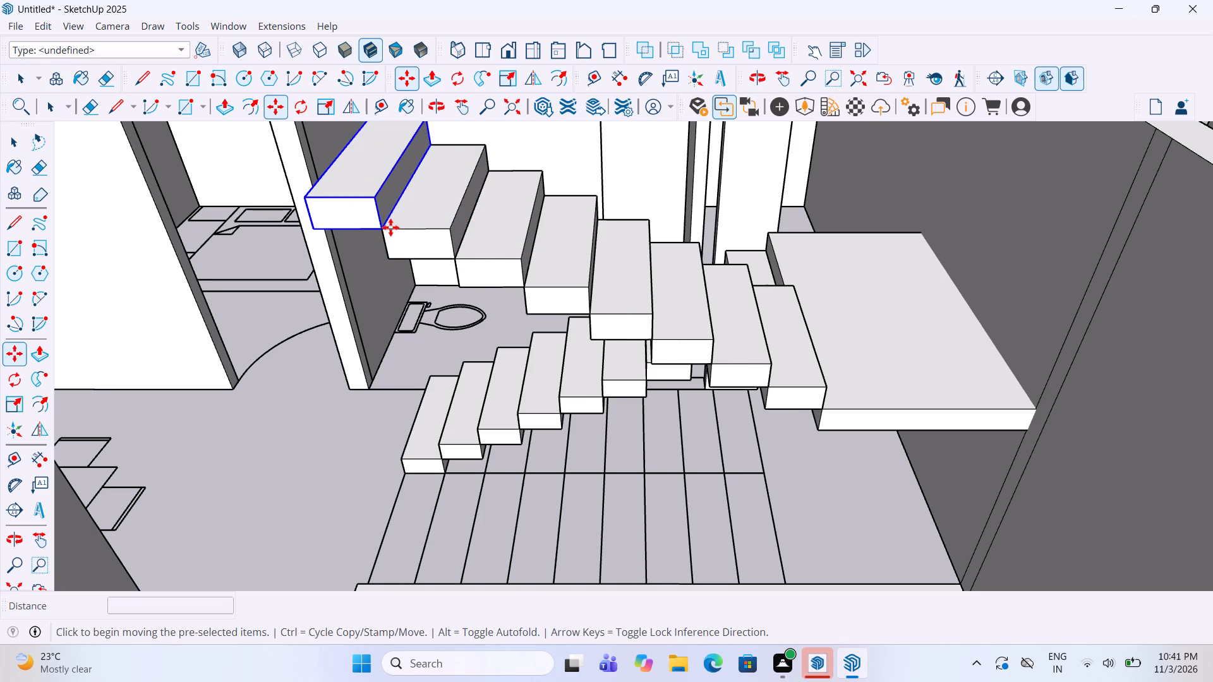
left_click(391, 234, "ctrl")
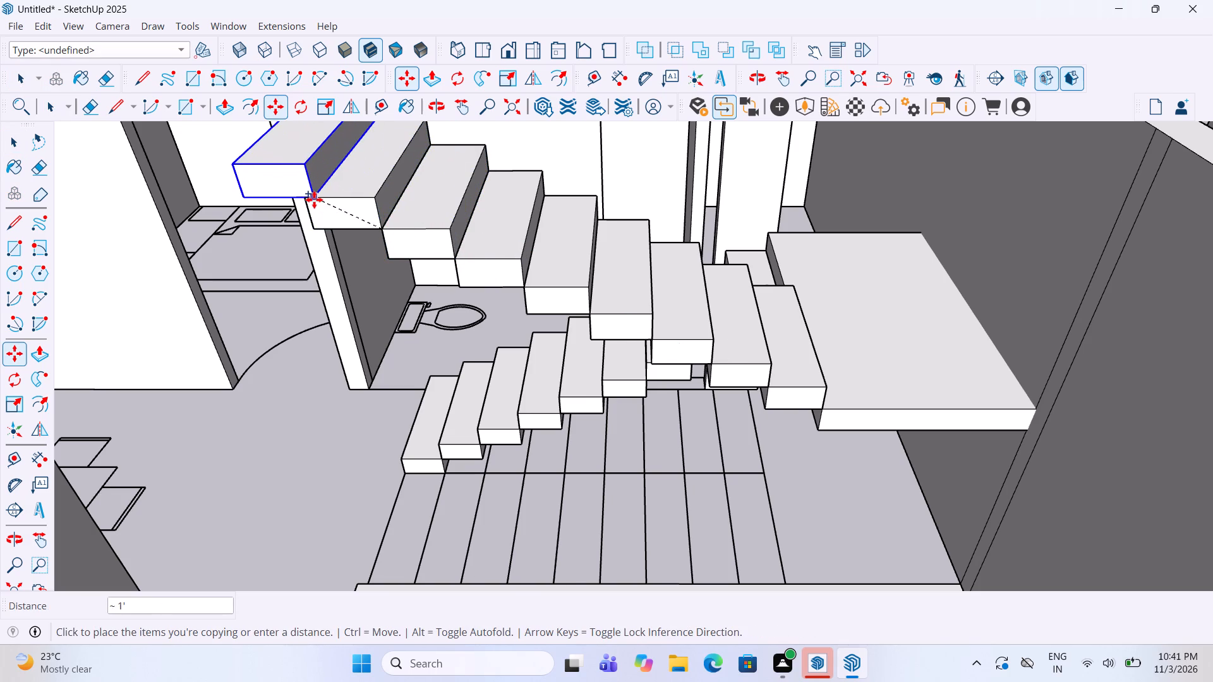
left_click(314, 200)
left_click(316, 200)
left_click(306, 198)
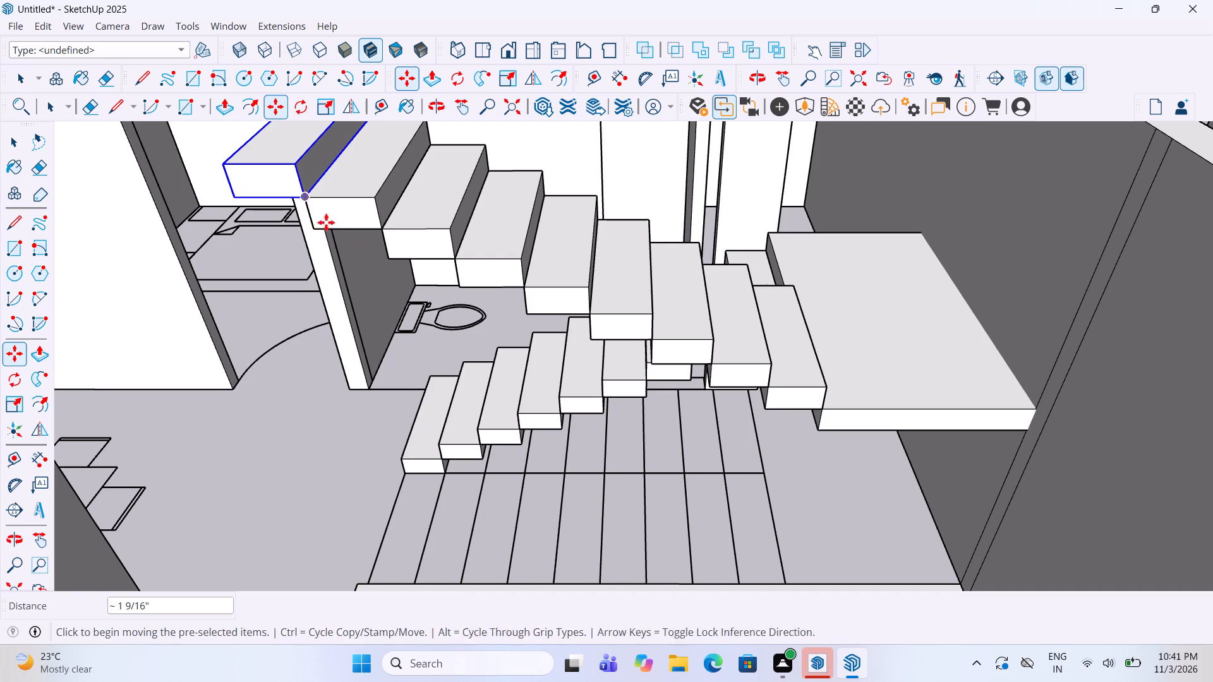
key("space")
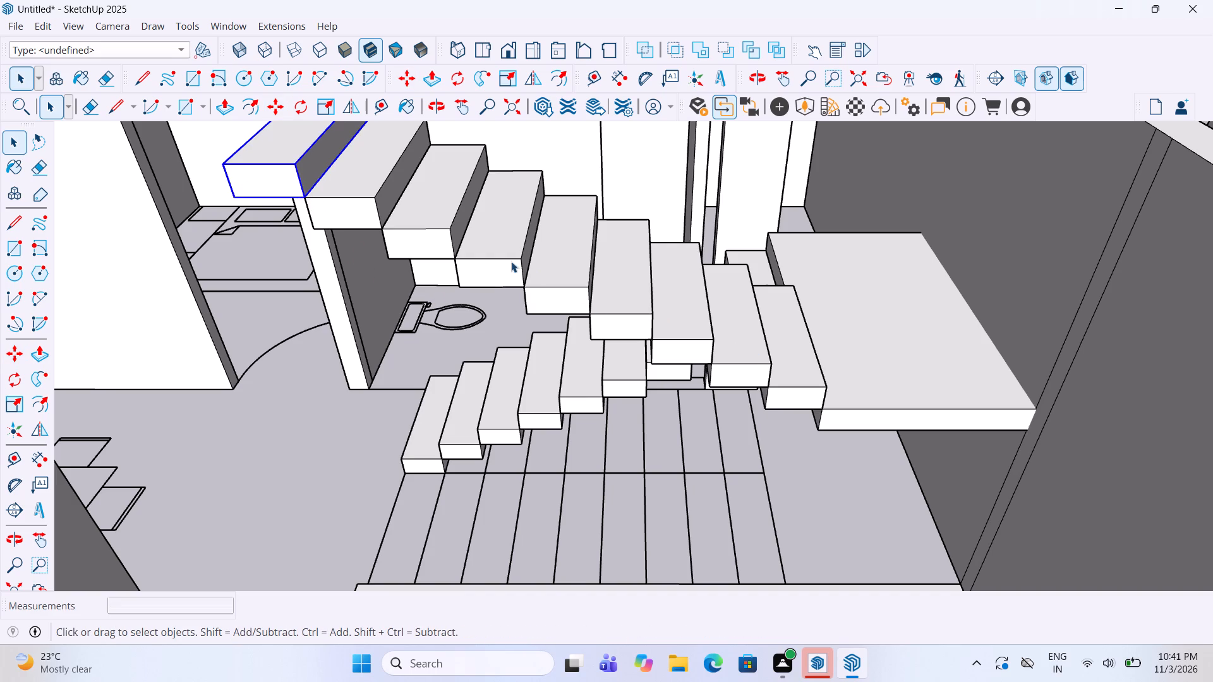
left_click(340, 445)
Extrude the low wall strip beside the second flight, inside its group, up to the top of the neighbouring wall.
scroll(340, 436, "down", 2)
middle_click_drag(361, 434, 642, 414)
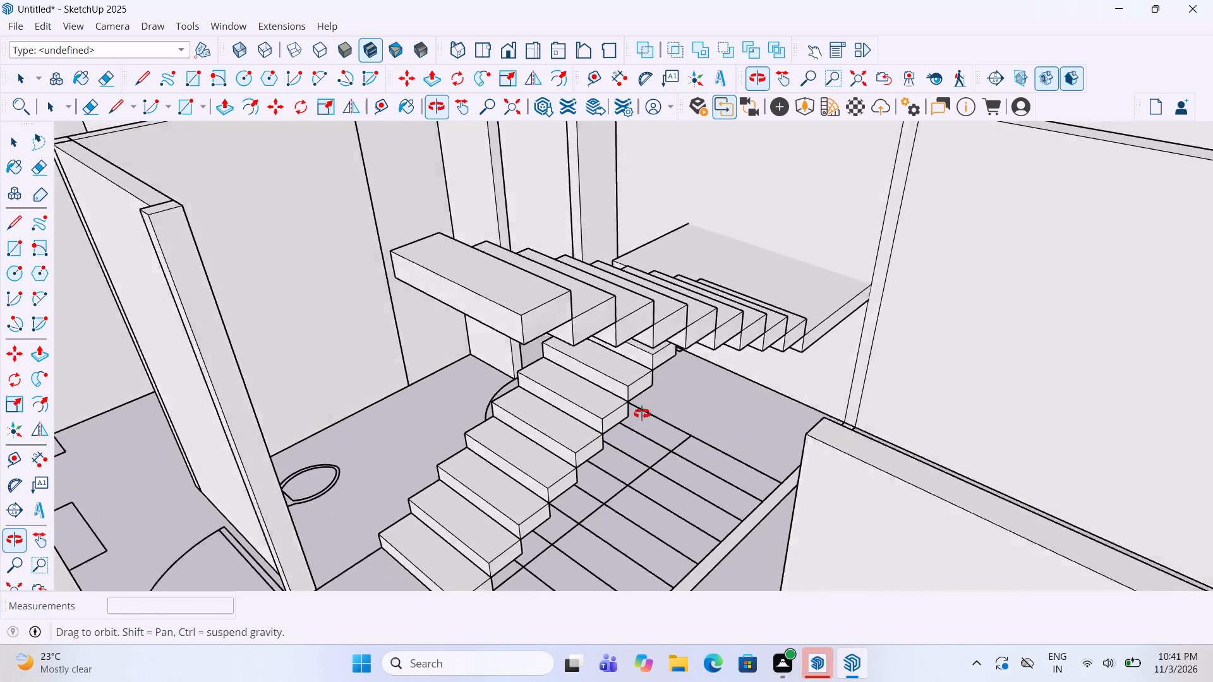
middle_click_drag(642, 414, 684, 419)
scroll(637, 397, "down", 4)
middle_click_drag(596, 392, 744, 467)
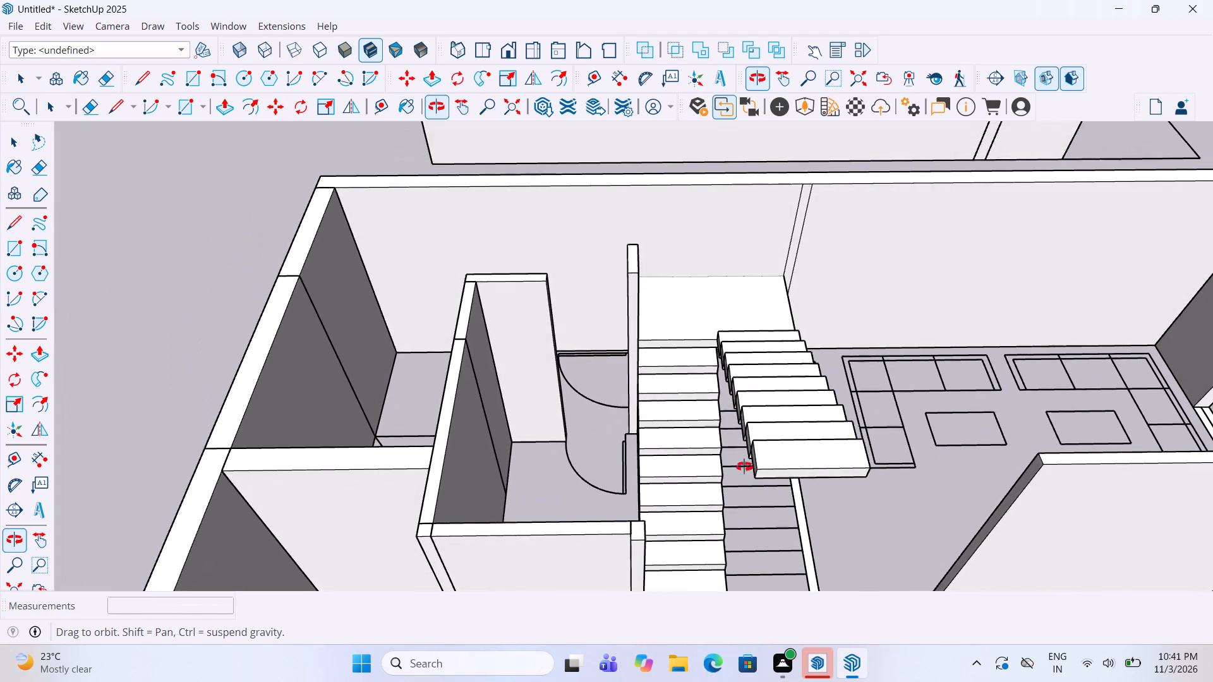
middle_click_drag(744, 467, 713, 392)
scroll(556, 431, "down", 4)
middle_click_drag(574, 434, 610, 487)
scroll(516, 414, "down", 5)
scroll(684, 443, "up", 5)
double_click(664, 469)
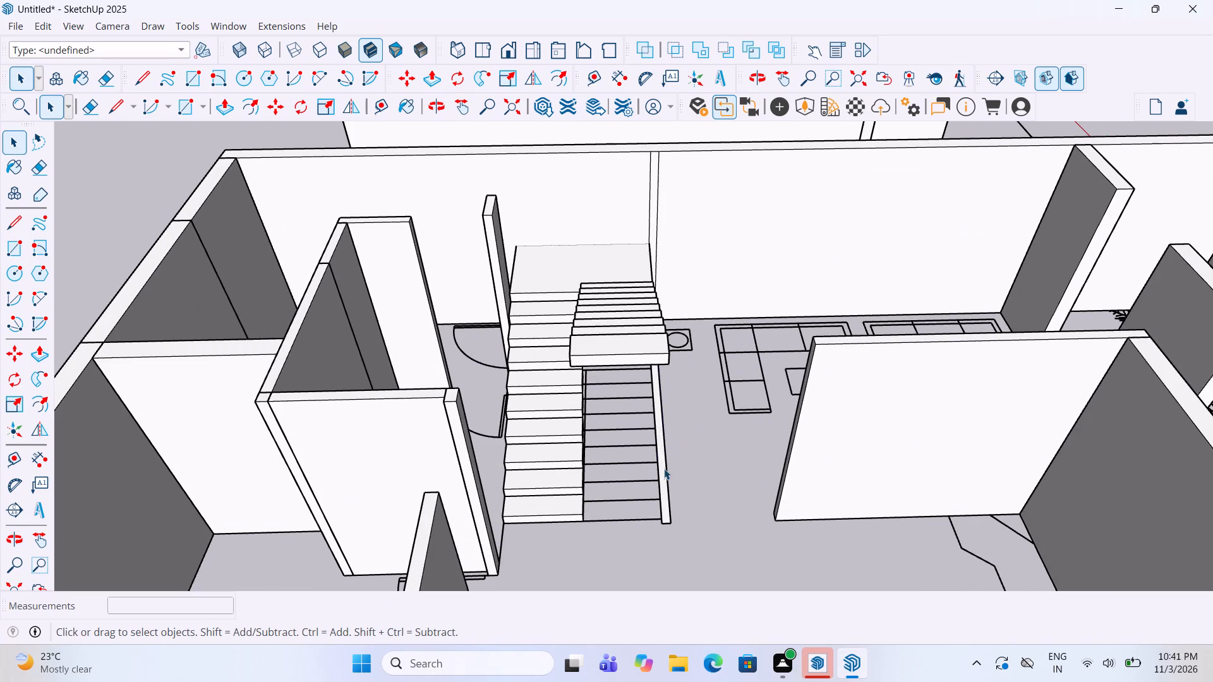
key("p")
double_click(664, 477)
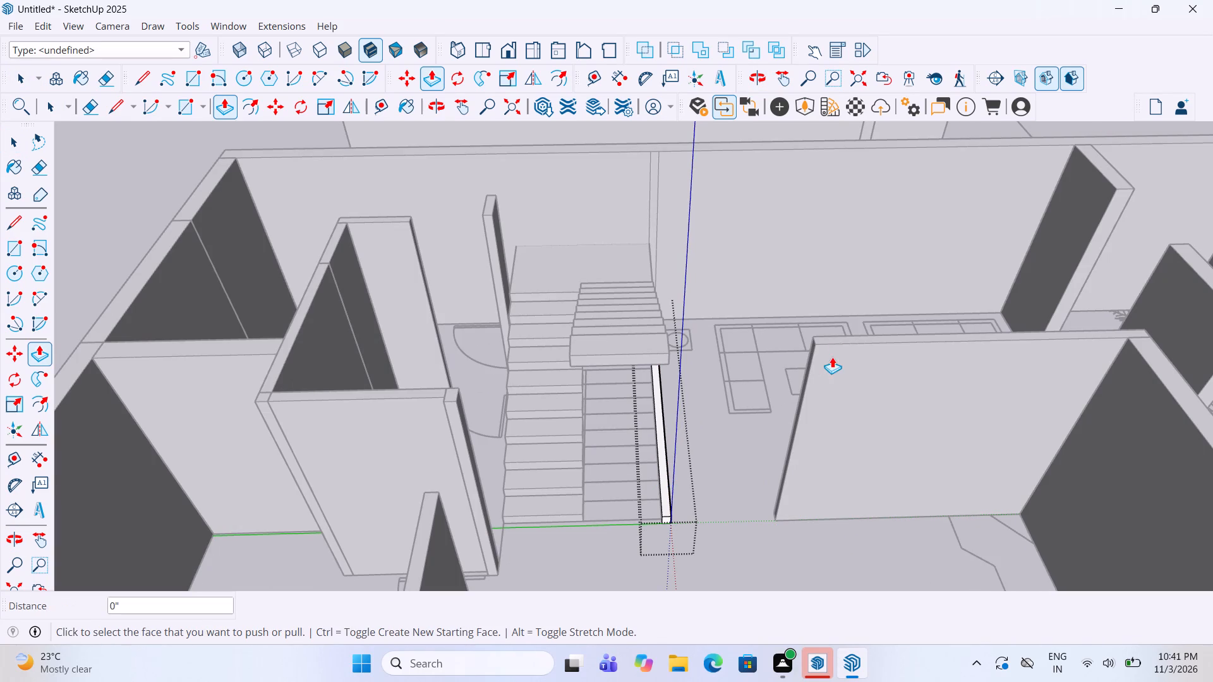
left_click(660, 467)
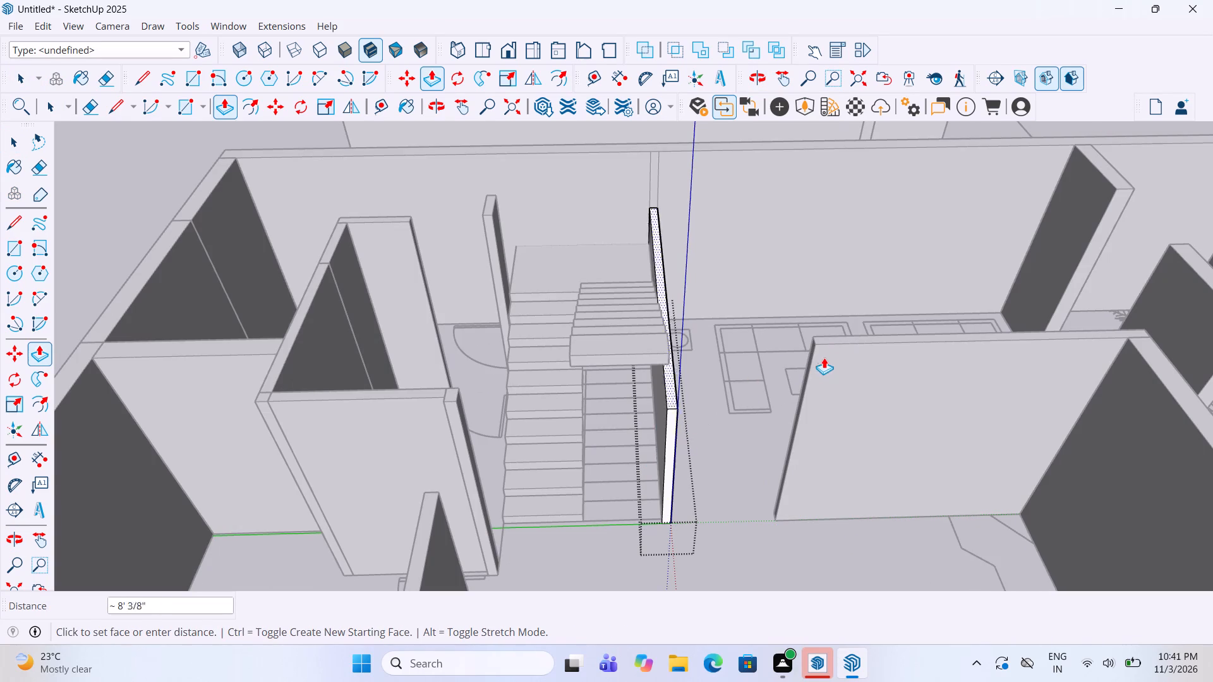
left_click(836, 338)
key("space")
left_click(744, 487)
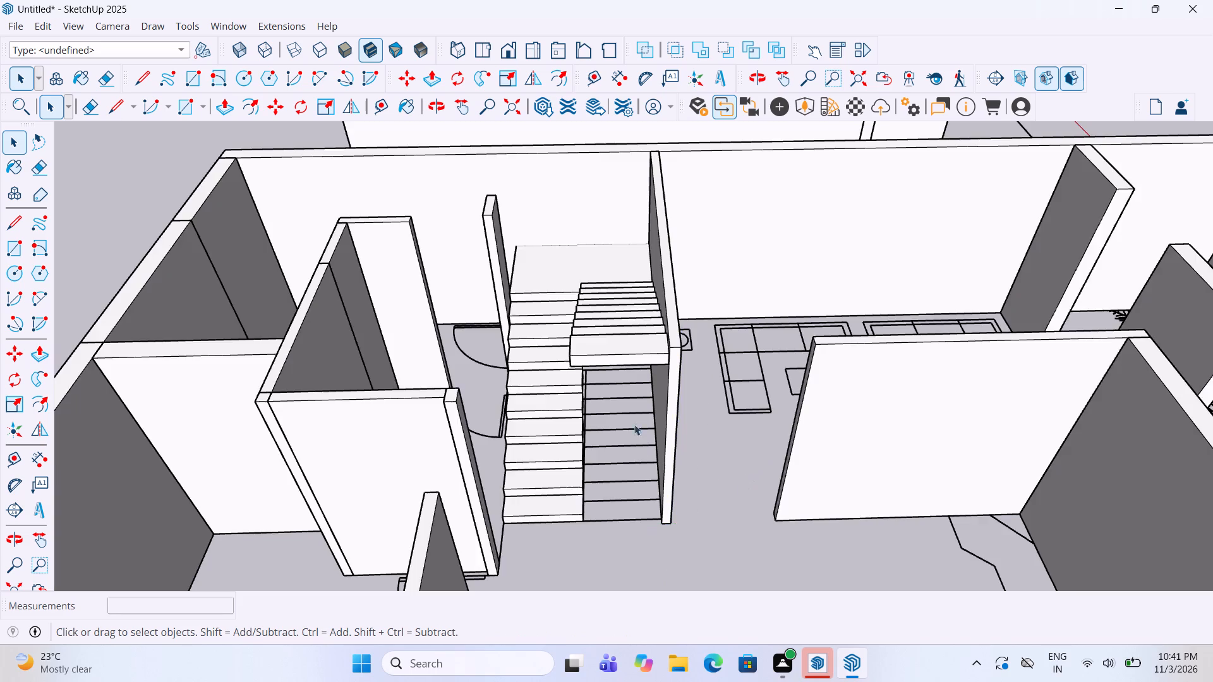
Examine the finished staircase, its side wall and both floor models from several directions.
middle_click_drag(551, 375, 854, 362)
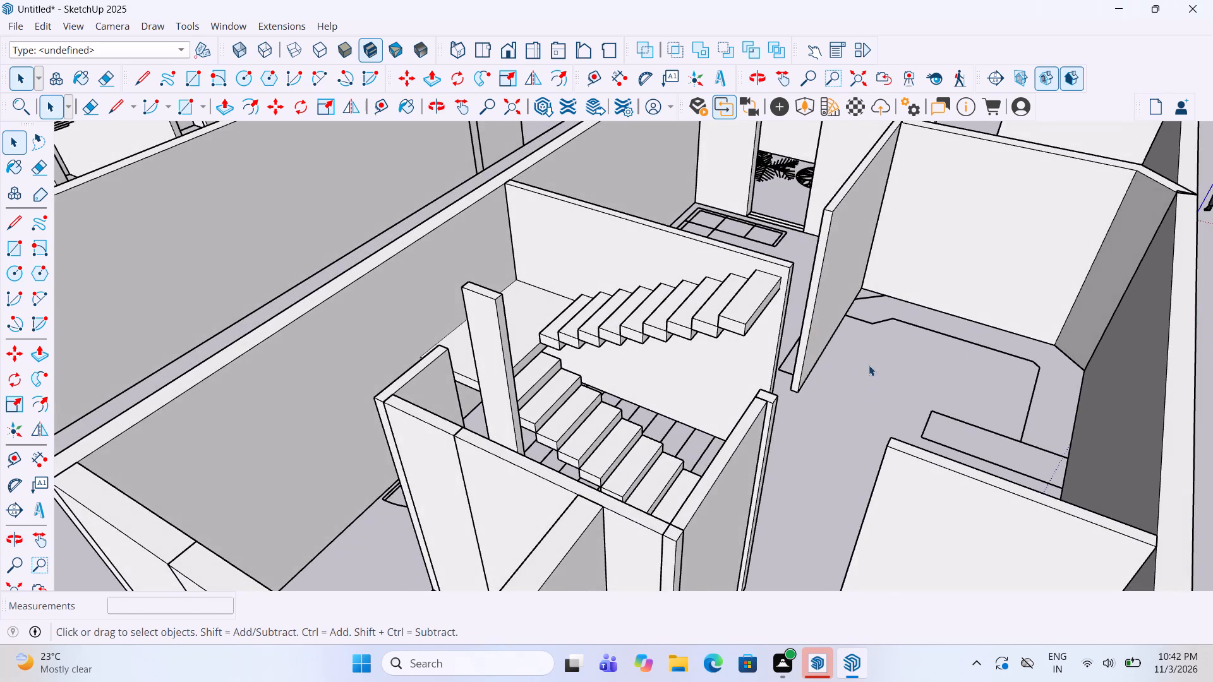
scroll(814, 374, "down", 5)
middle_click_drag(867, 358, 550, 394)
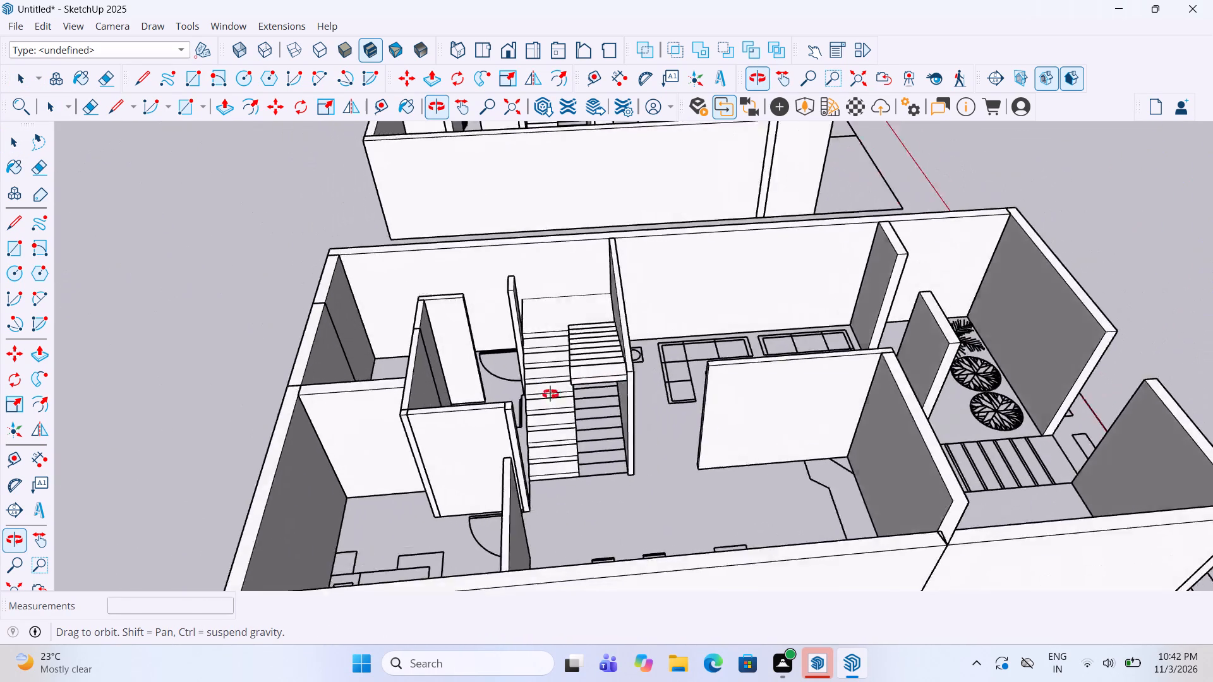
middle_click_drag(550, 394, 529, 467)
scroll(482, 398, "down", 5)
scroll(708, 410, "up", 1)
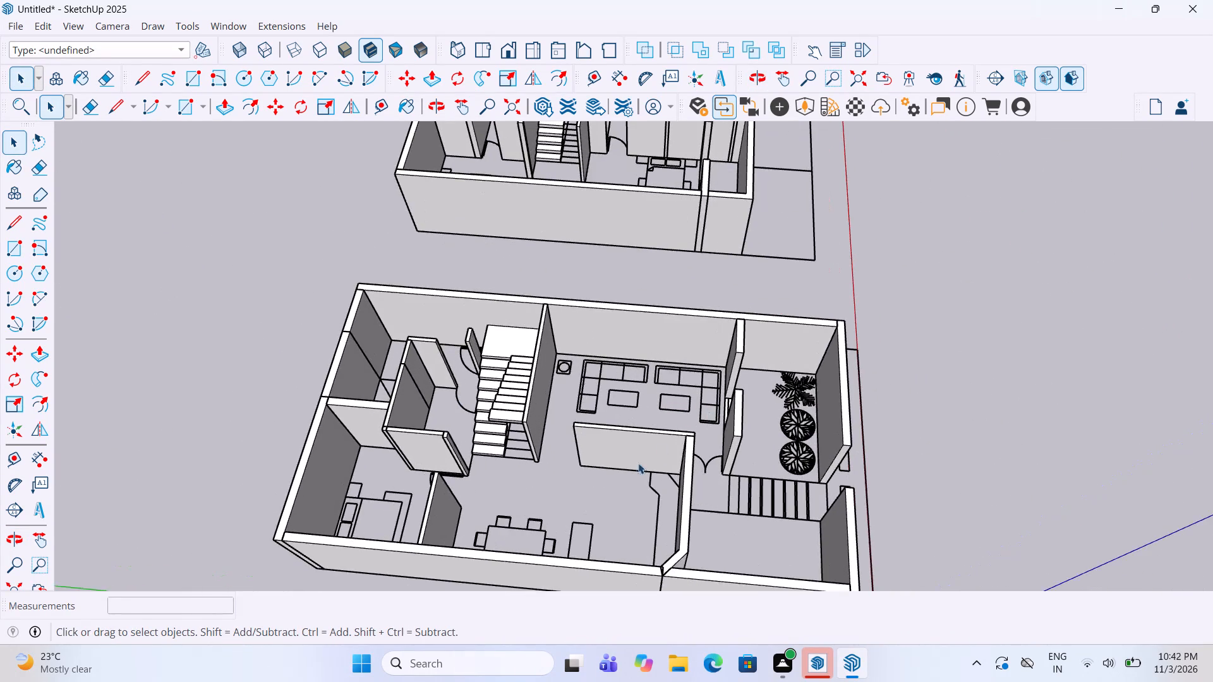
scroll(635, 478, "down", 9)
middle_click_drag(525, 366, 816, 361)
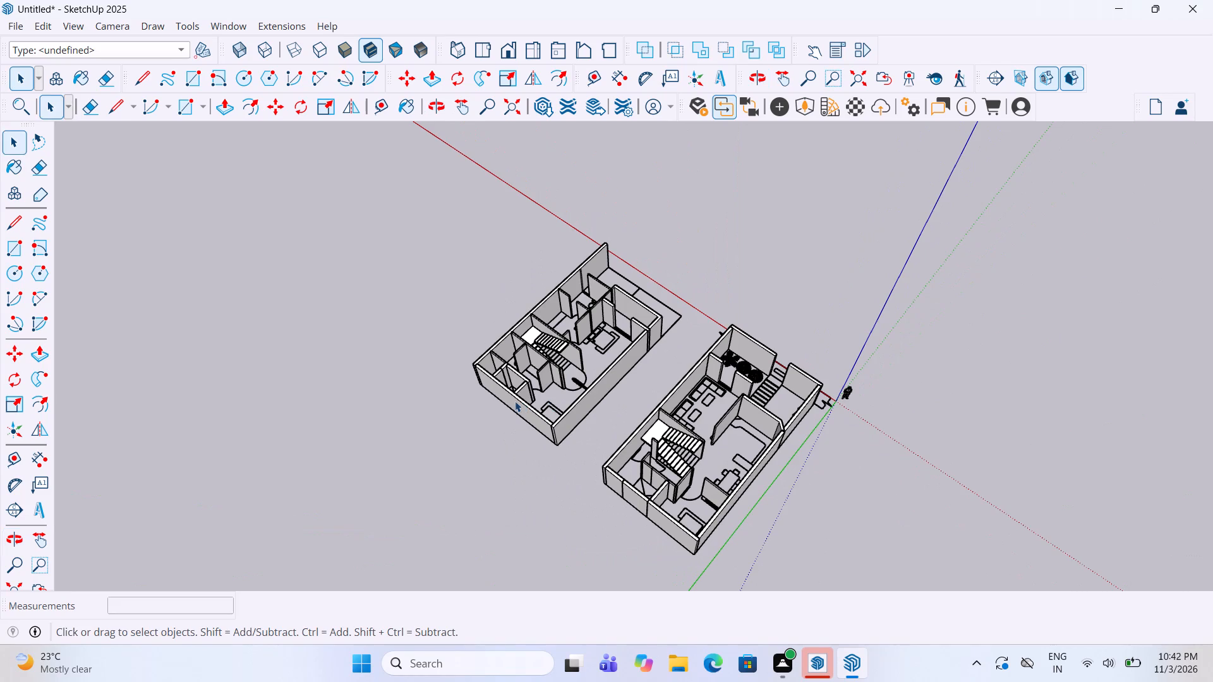
middle_click_drag(955, 294, 267, 371)
scroll(598, 441, "up", 8)
middle_click_drag(602, 492, 593, 476)
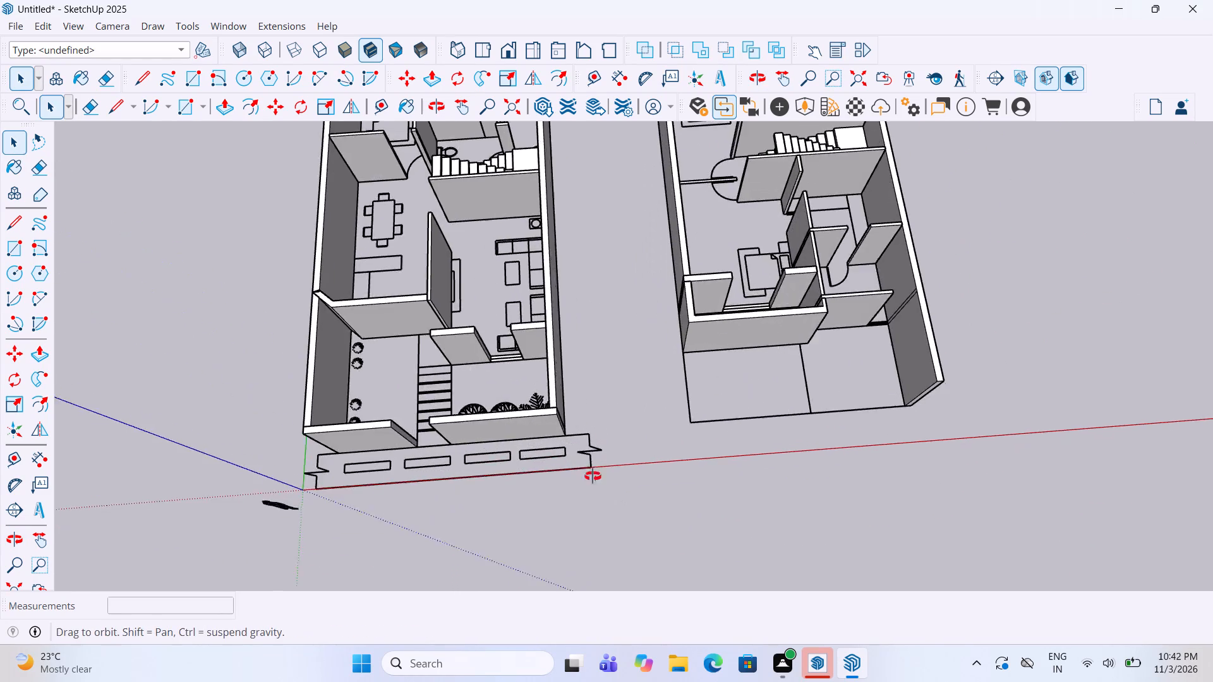
middle_click_drag(593, 476, 612, 350)
scroll(396, 464, "up", 4)
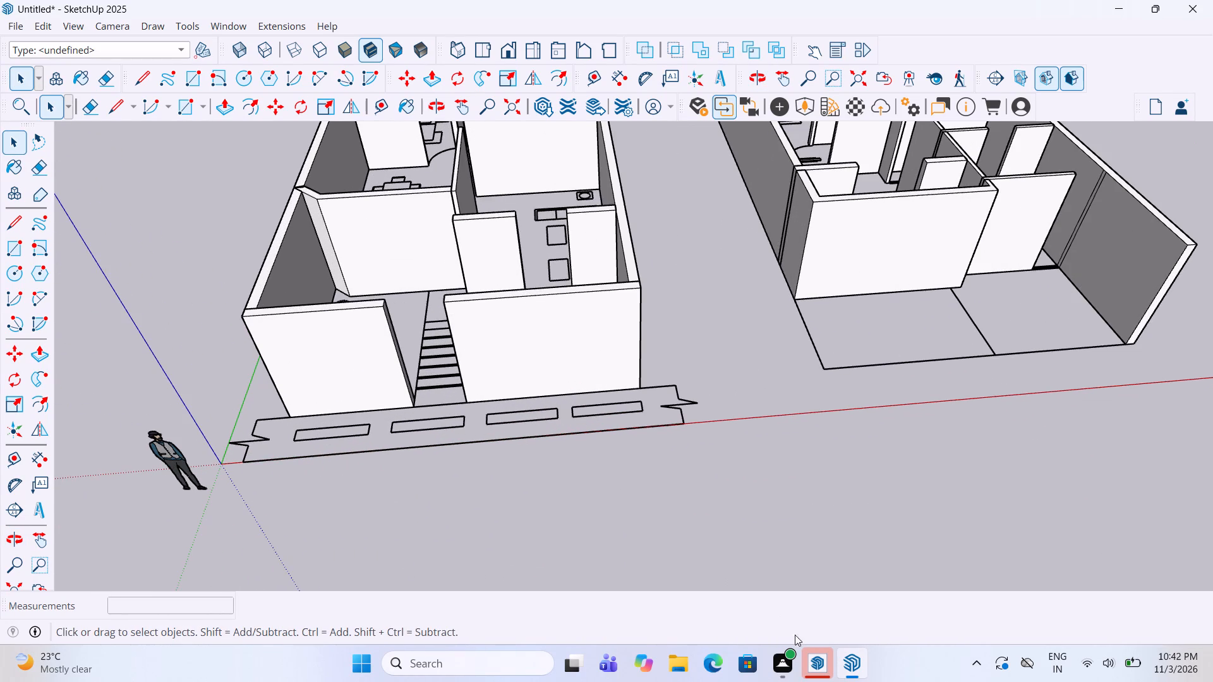
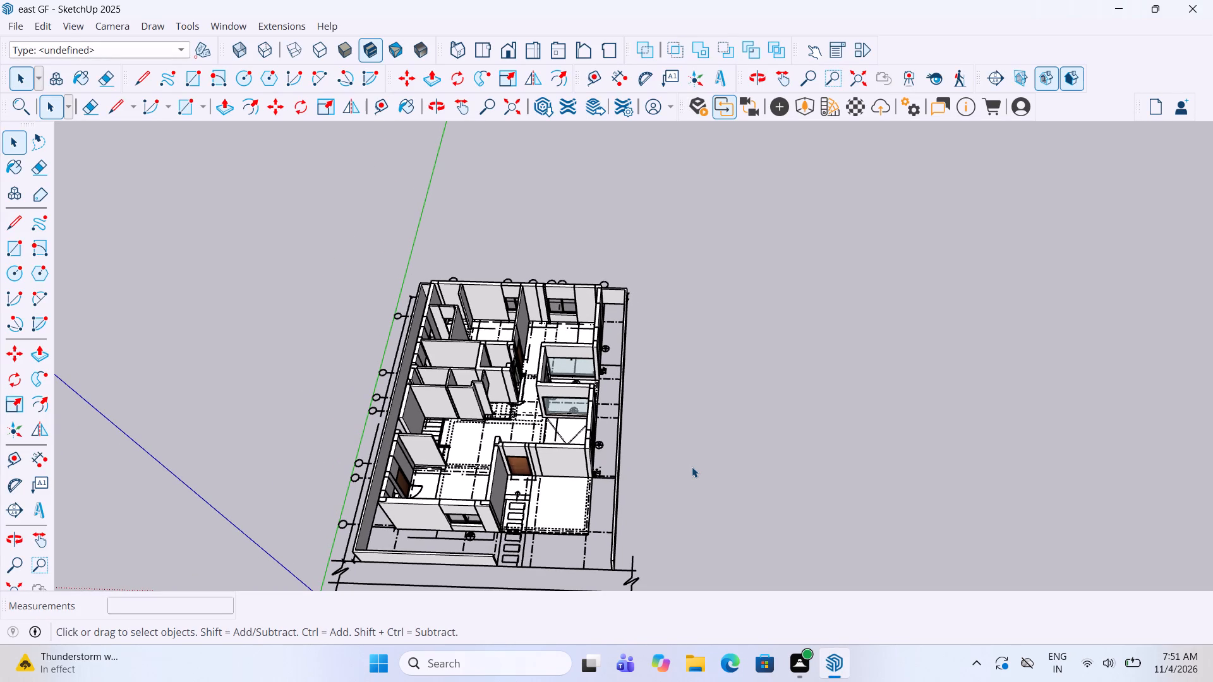
Examine the ground-floor model's walls, rooms and openings from above at several distances.
scroll(692, 467, "down", 5)
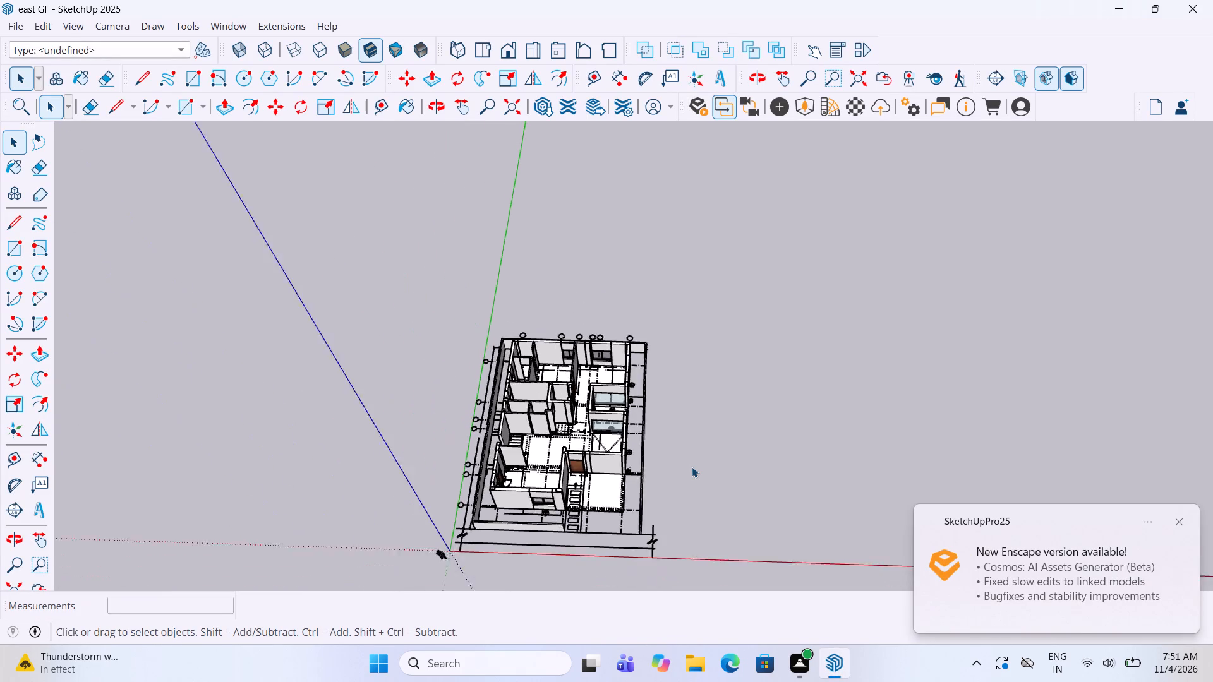
scroll(692, 467, "down", 1)
scroll(620, 444, "down", 6)
middle_click_drag(608, 434, 589, 417)
scroll(573, 465, "up", 11)
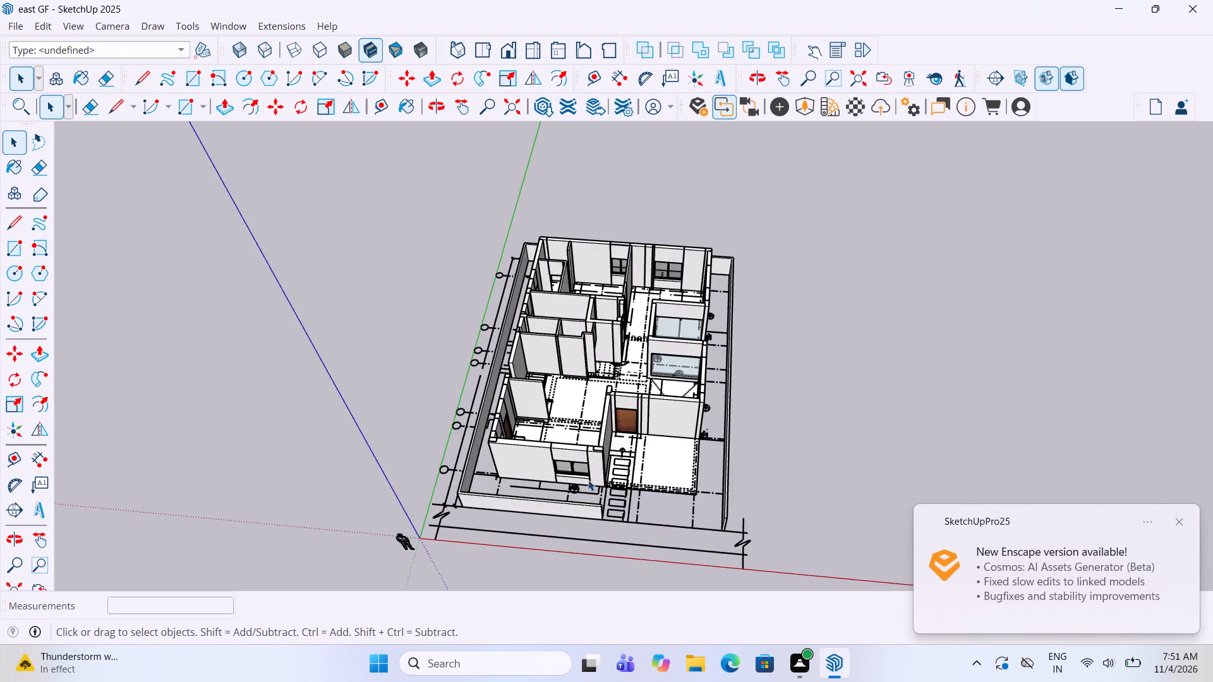
scroll(613, 460, "up", 4)
middle_click_drag(606, 454, 594, 446)
scroll(594, 446, "up", 1)
scroll(594, 446, "down", 6)
scroll(512, 424, "down", 5)
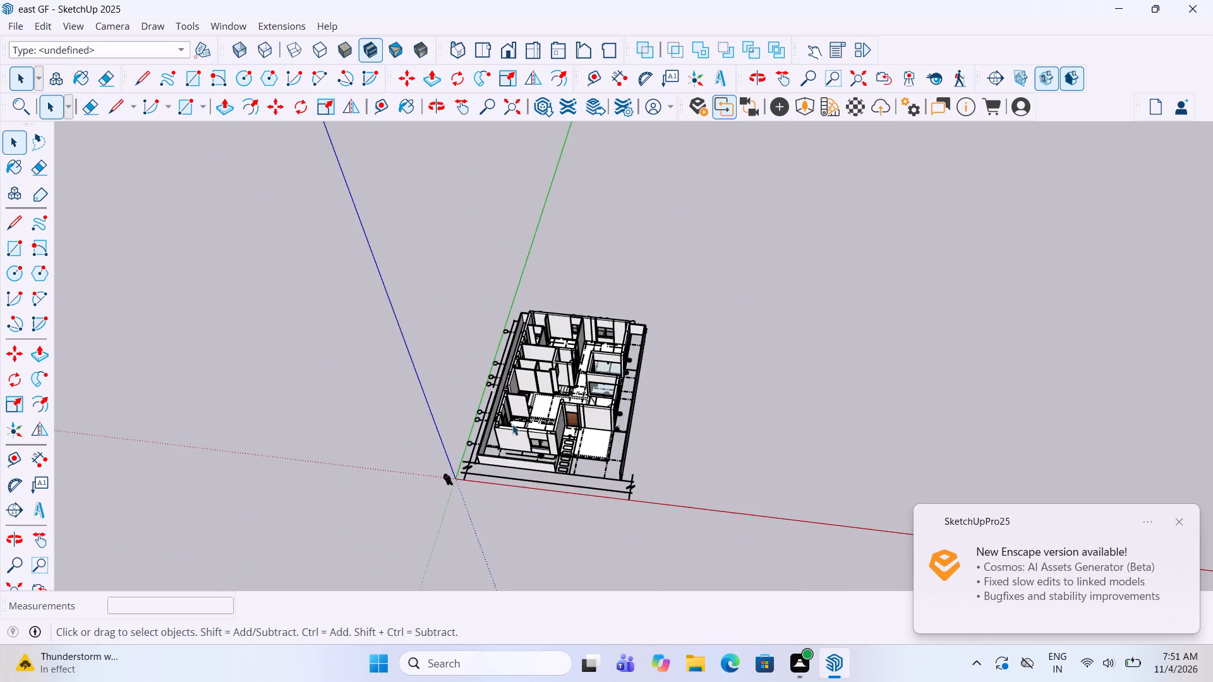
scroll(512, 424, "down", 14)
scroll(512, 424, "up", 16)
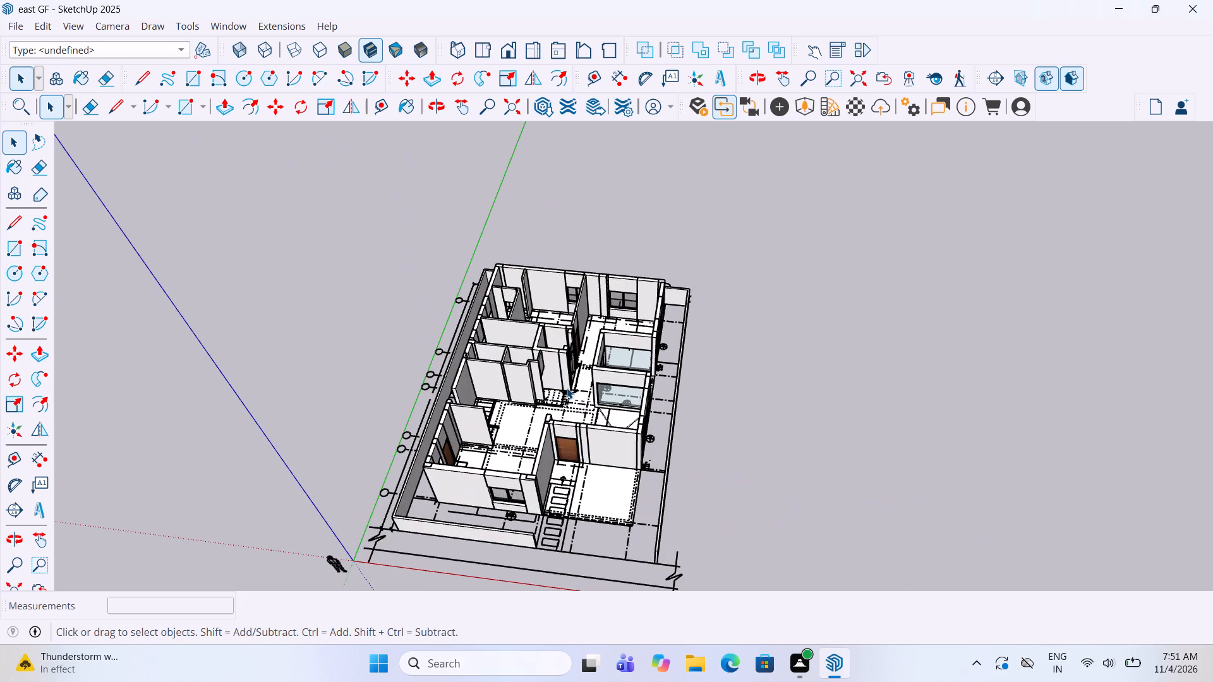
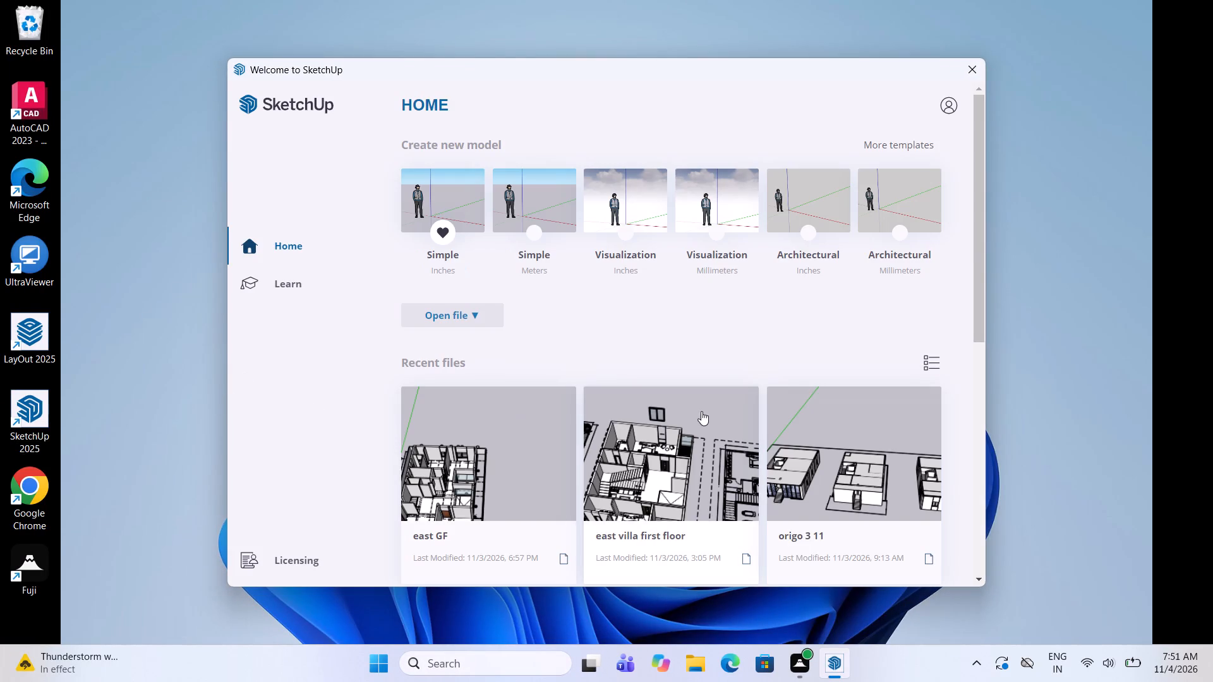
Look through the thumbnails and names of the recent model files to find the one to work on.
scroll(662, 419, "down", 1)
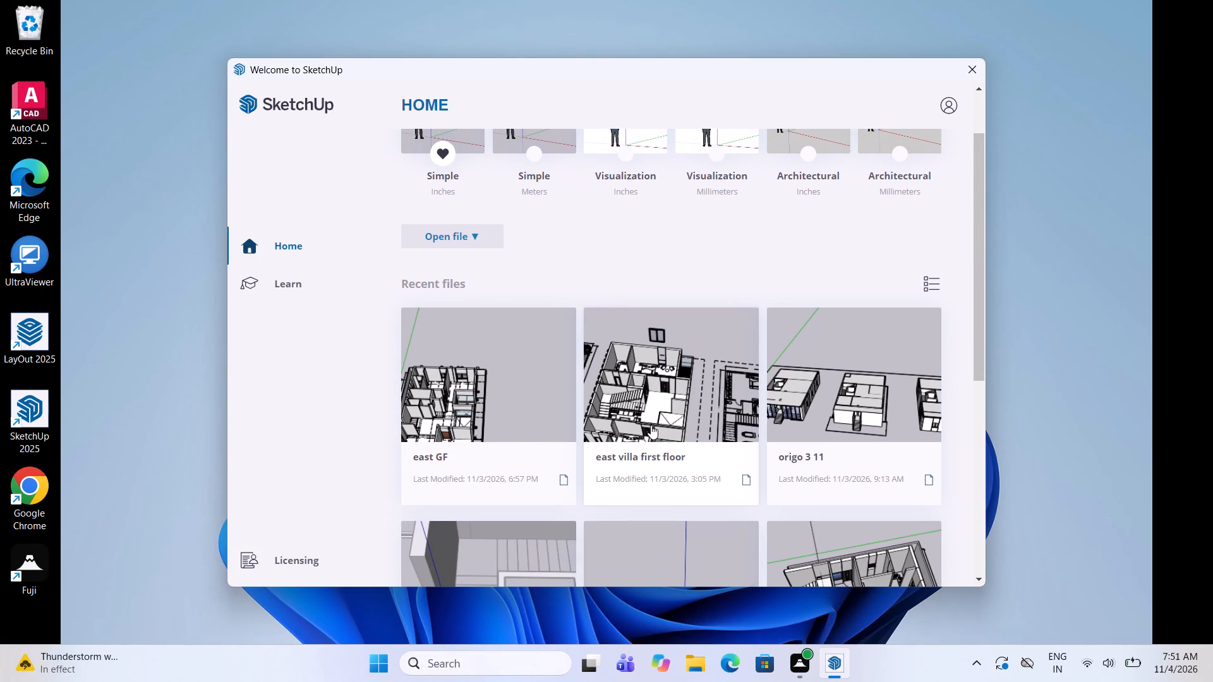
scroll(644, 425, "down", 2)
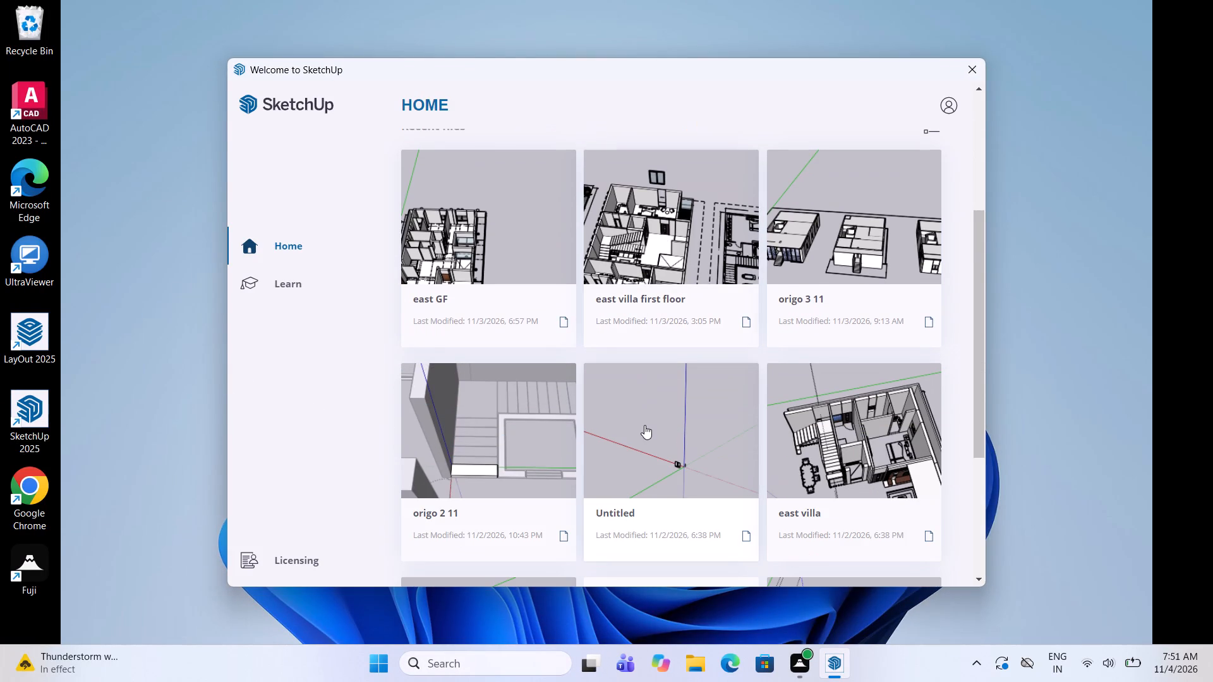
scroll(644, 425, "up", 4)
scroll(644, 425, "down", 10)
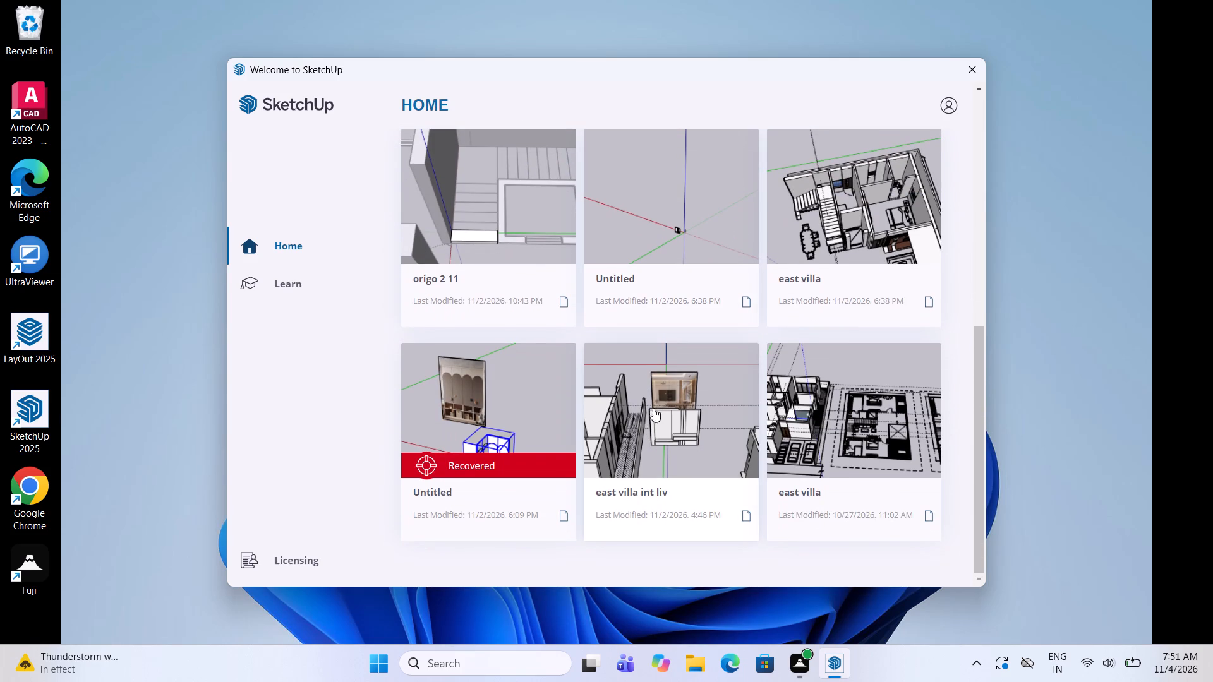
scroll(703, 390, "up", 4)
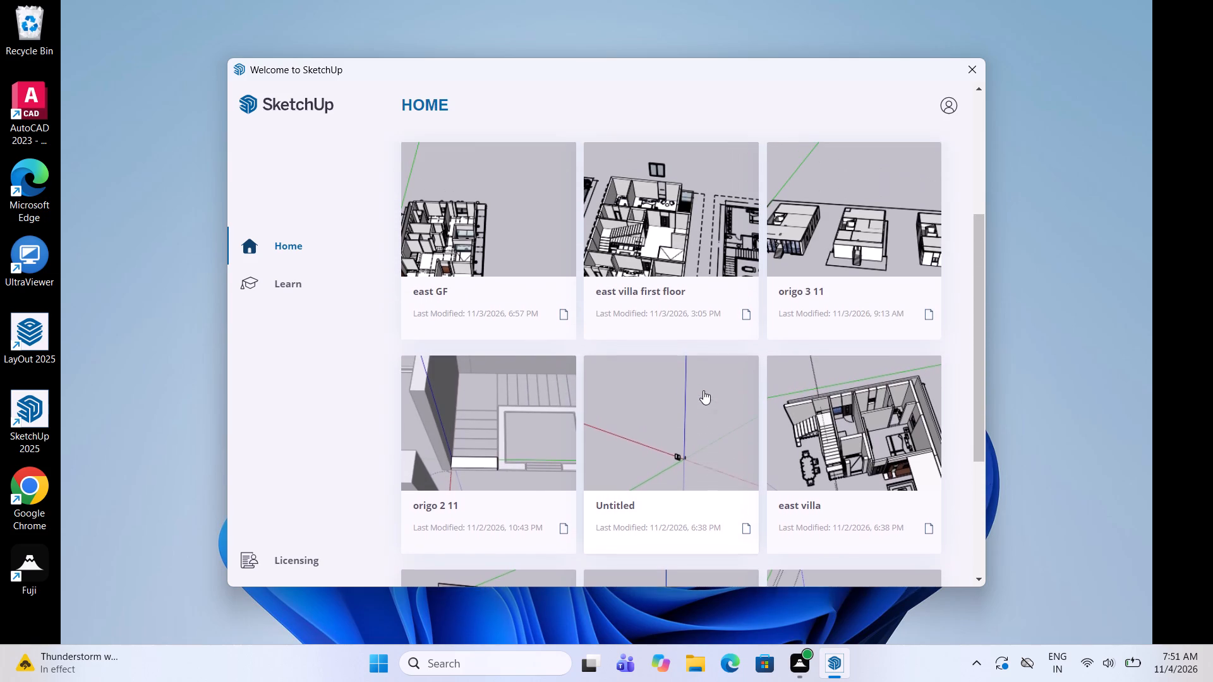
scroll(703, 390, "up", 3)
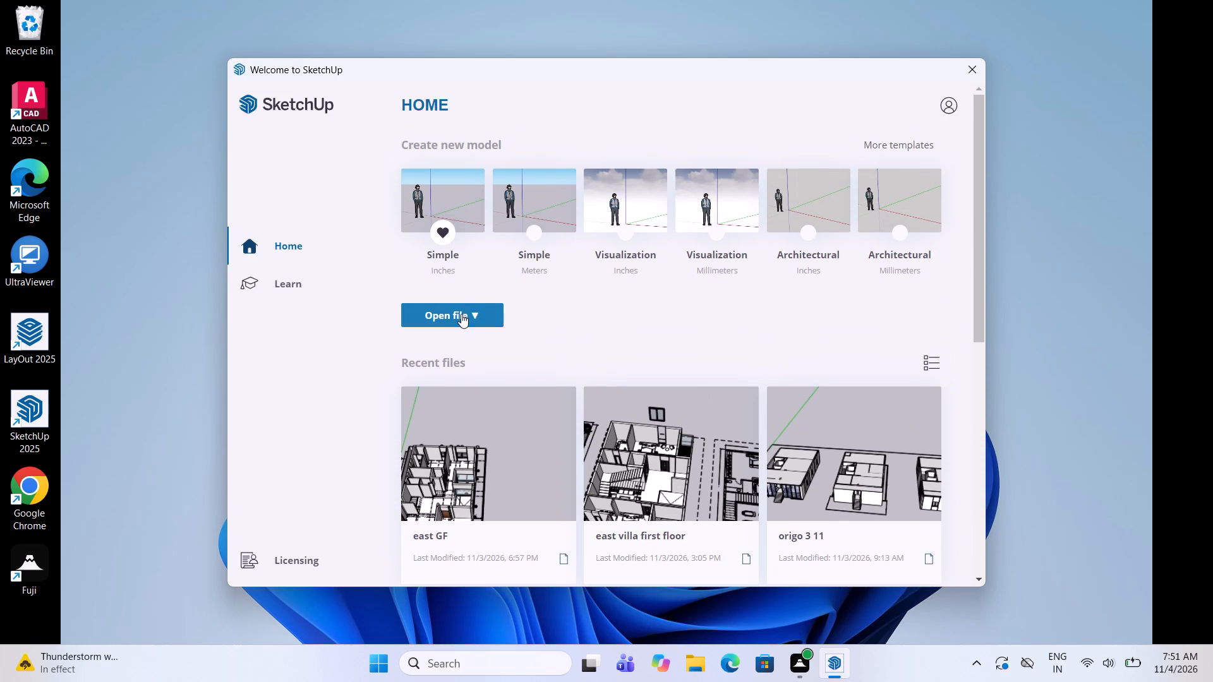
Bring up the source choices for opening an existing model file.
left_click(461, 314)
left_click(456, 317)
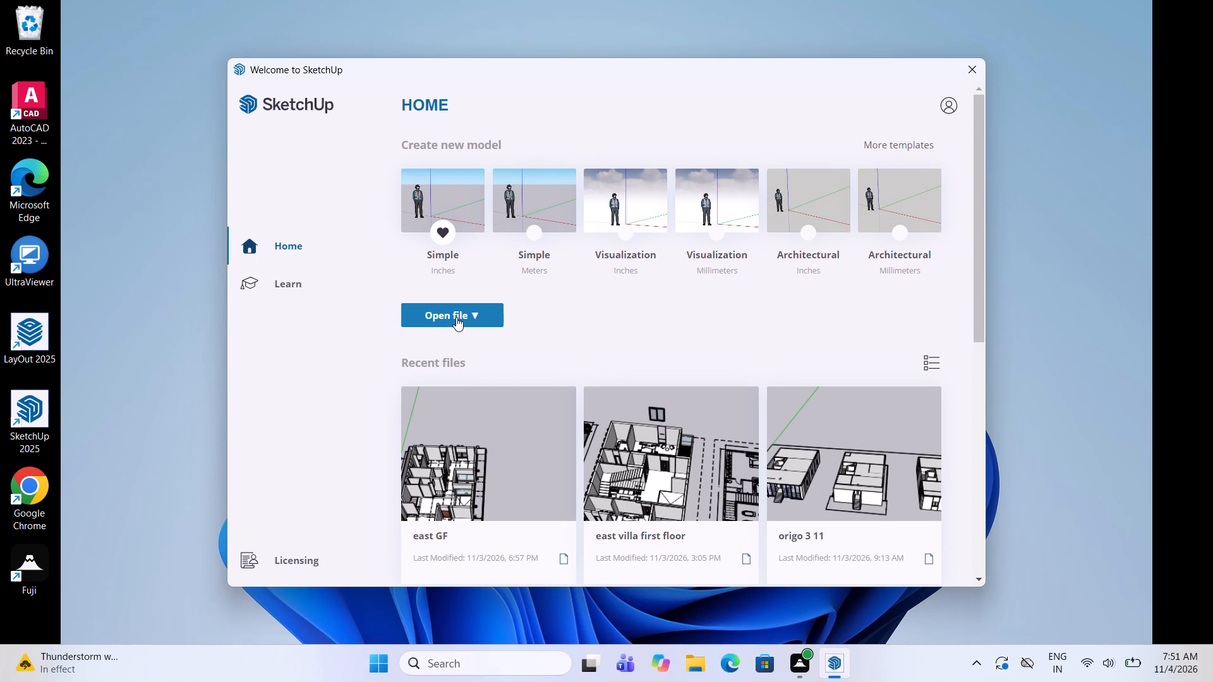
left_click(456, 317)
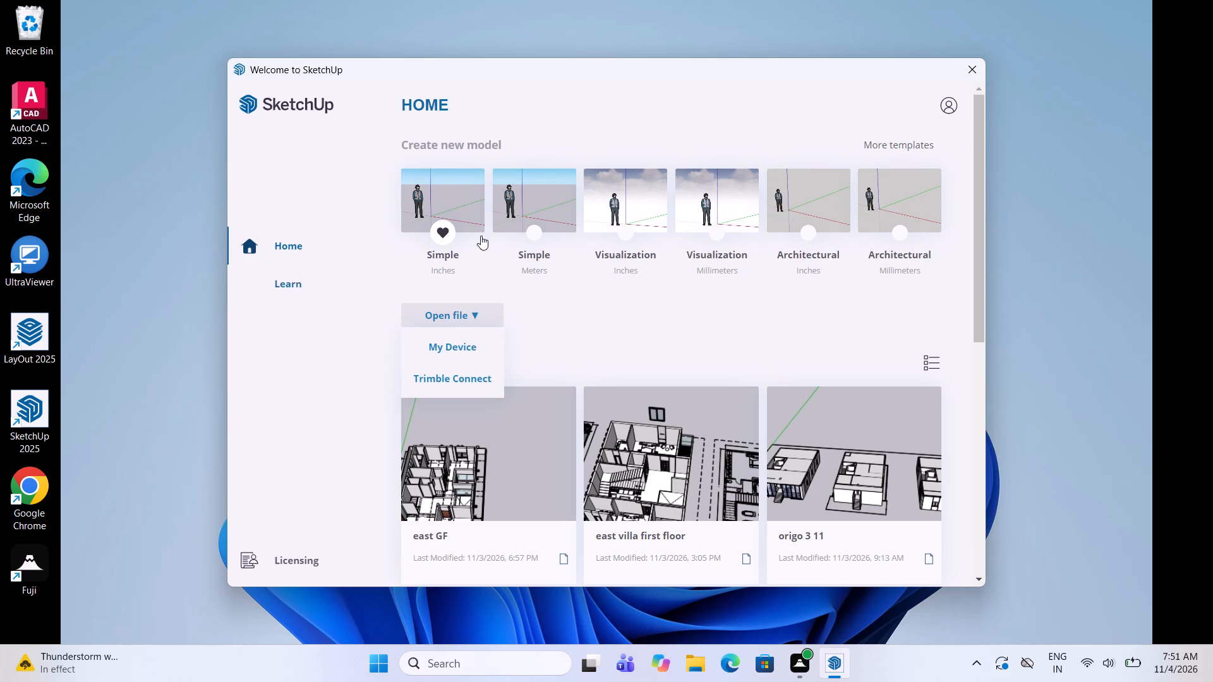
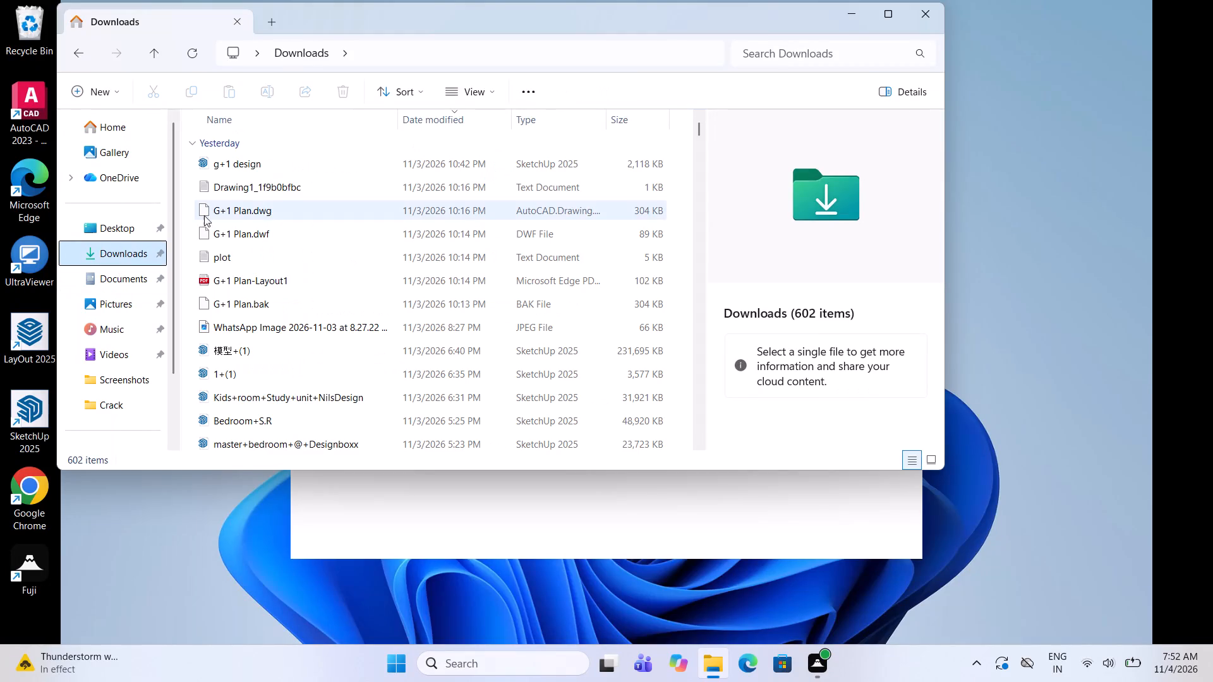
Open the g+1 design model from the Downloads folder in SketchUp as a read-only file.
double_click(279, 162)
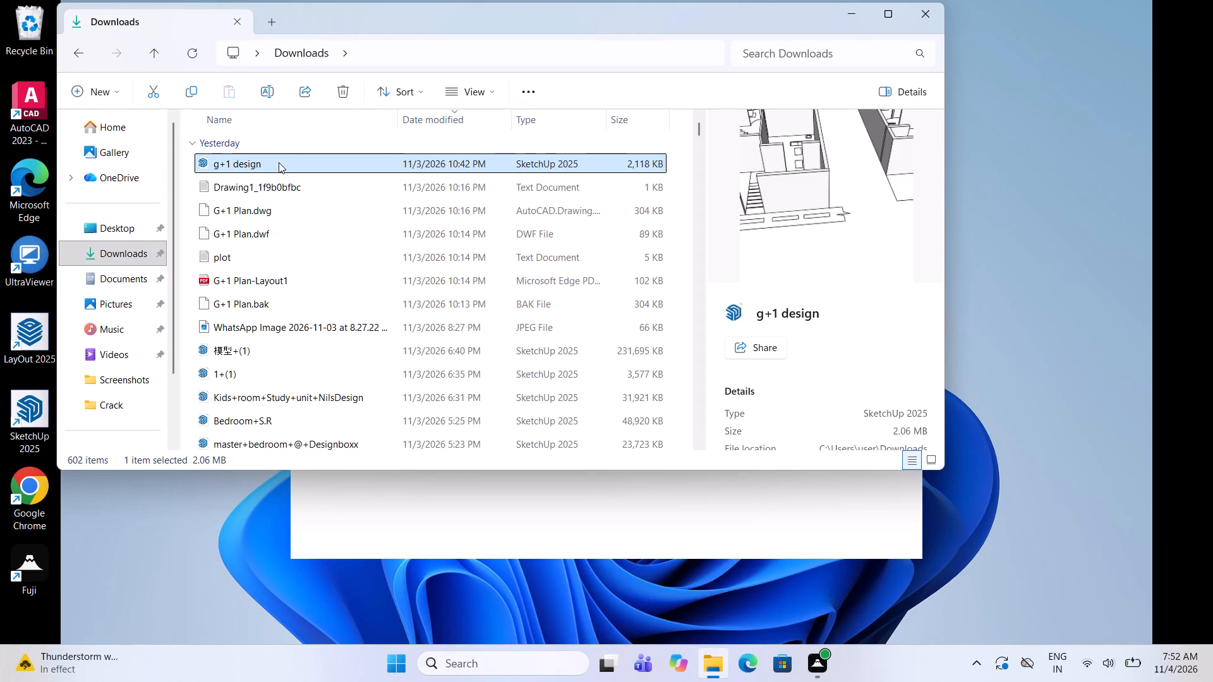
scroll(735, 354, "down", 2)
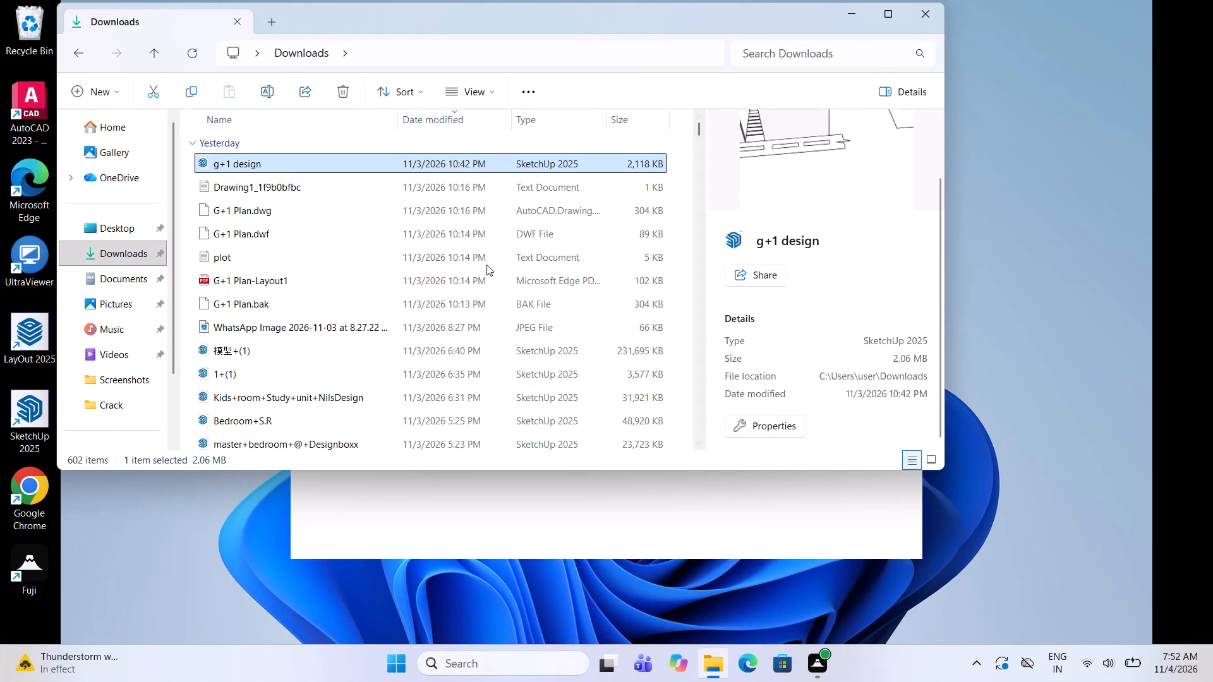
scroll(400, 146, "up", 4)
double_click(354, 165)
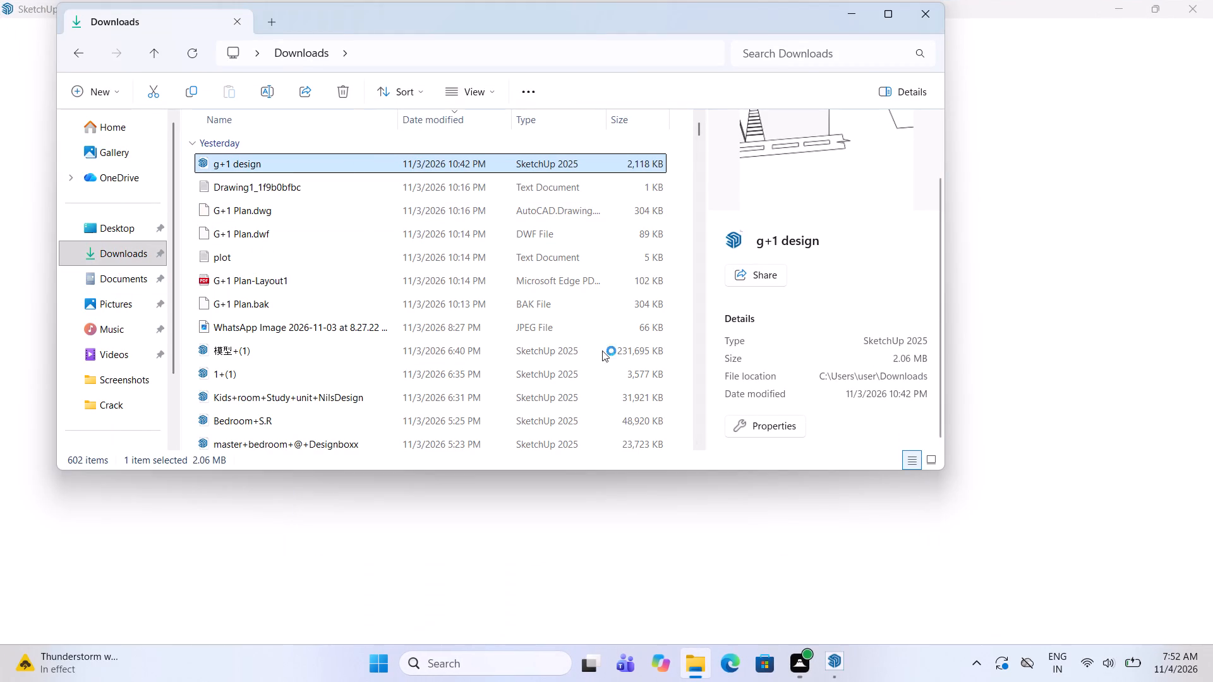
left_click(920, 20)
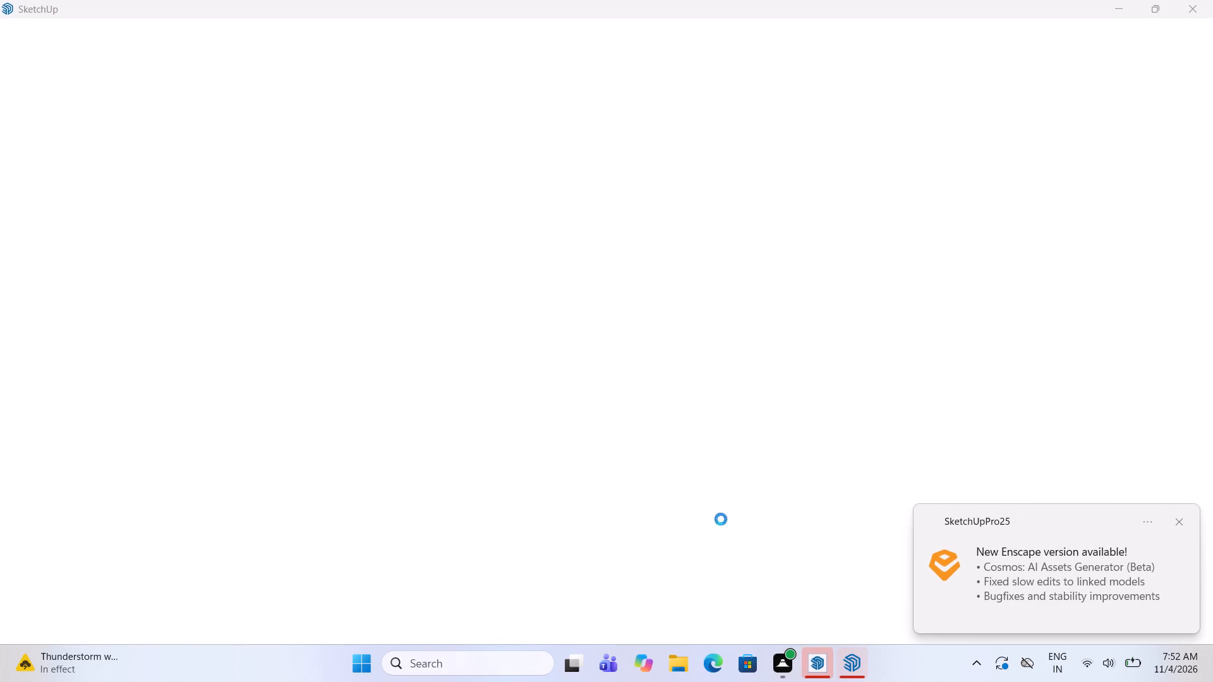
left_click(1176, 526)
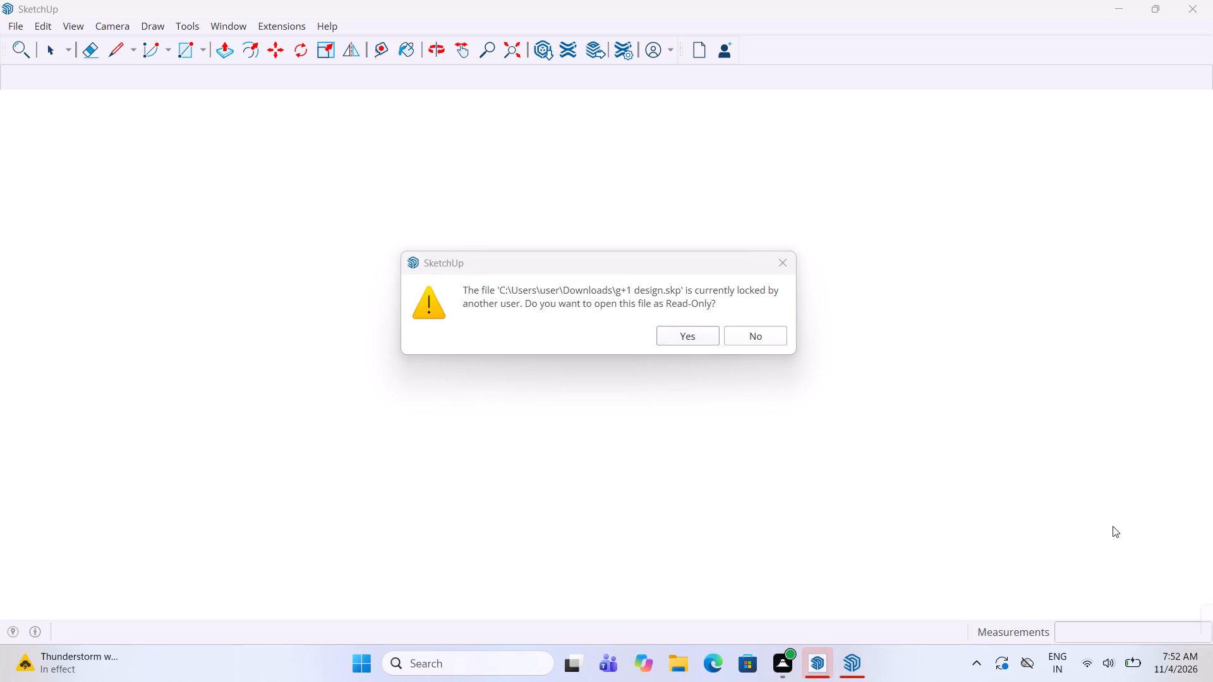
left_click(690, 328)
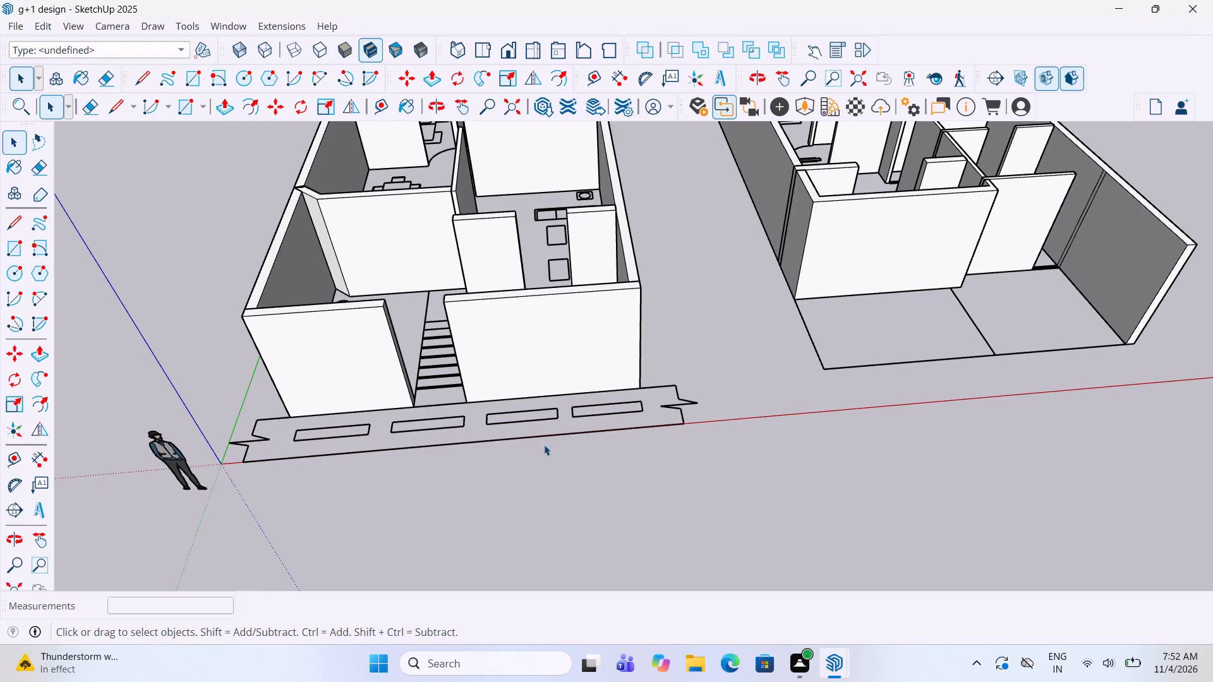
Examine the walls, rooms and stairs of both floor models from above and from the front.
scroll(599, 486, "down", 10)
scroll(582, 420, "up", 2)
middle_click_drag(580, 417, 554, 524)
scroll(516, 357, "up", 3)
middle_click(517, 354)
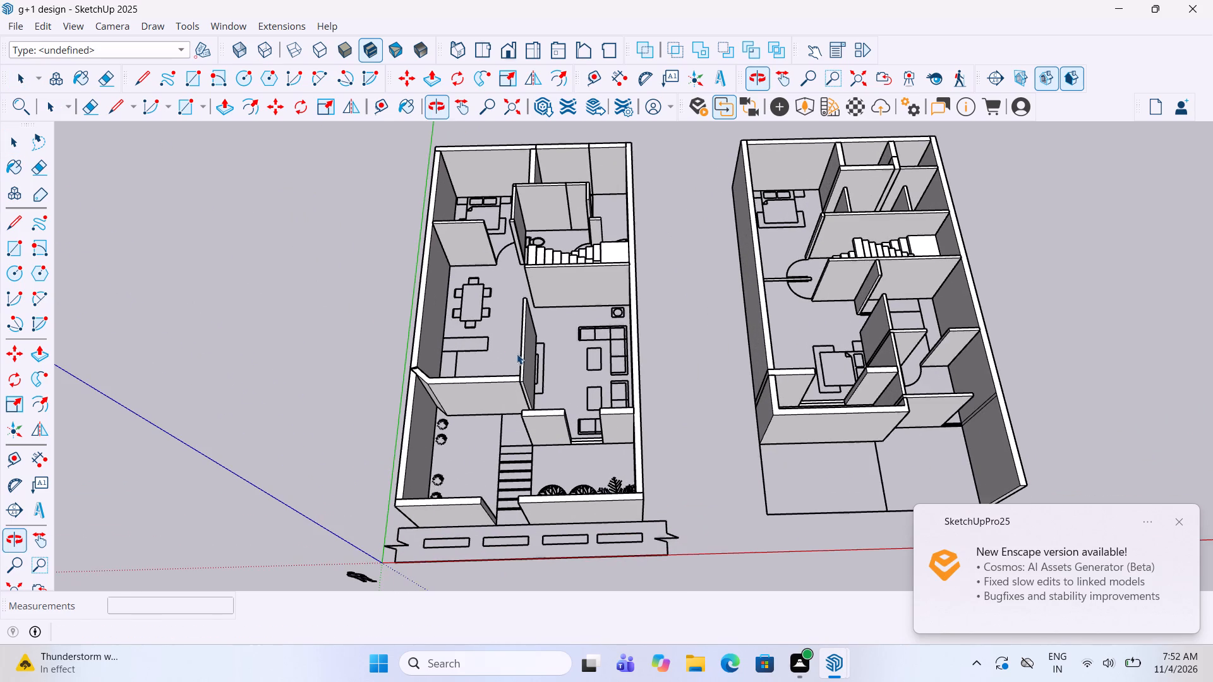
scroll(488, 525, "up", 2)
scroll(488, 525, "down", 3)
middle_click_drag(462, 485, 500, 456)
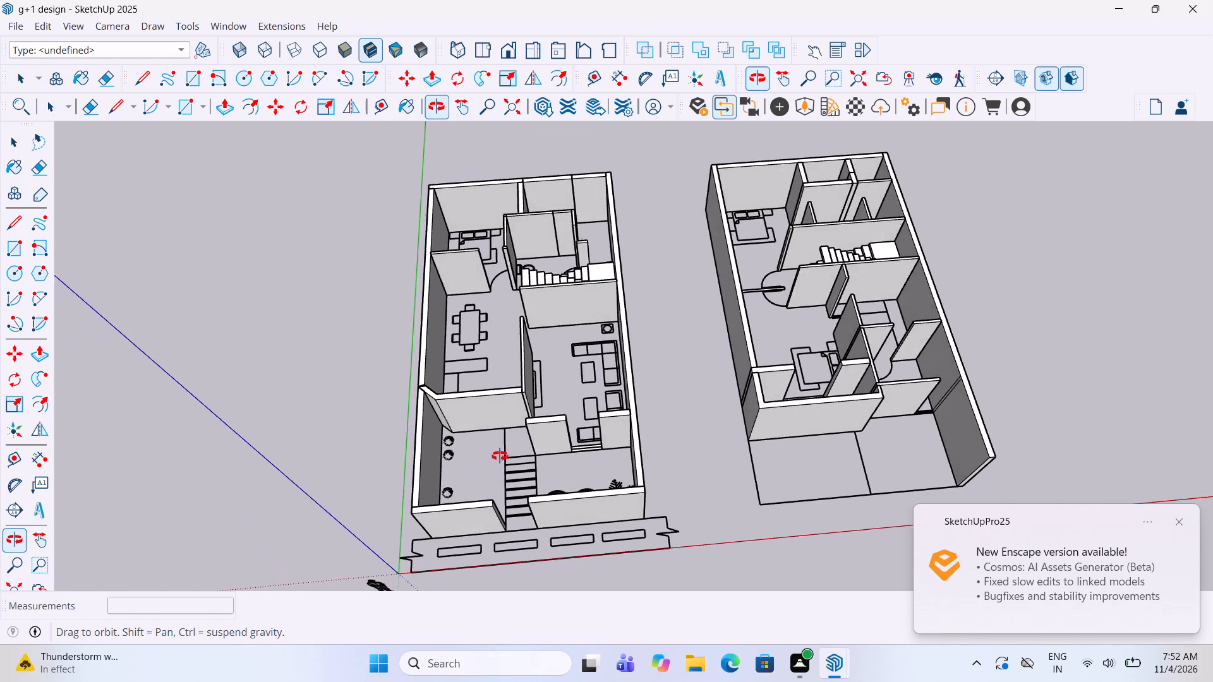
middle_click_drag(500, 456, 540, 426)
scroll(543, 436, "up", 3)
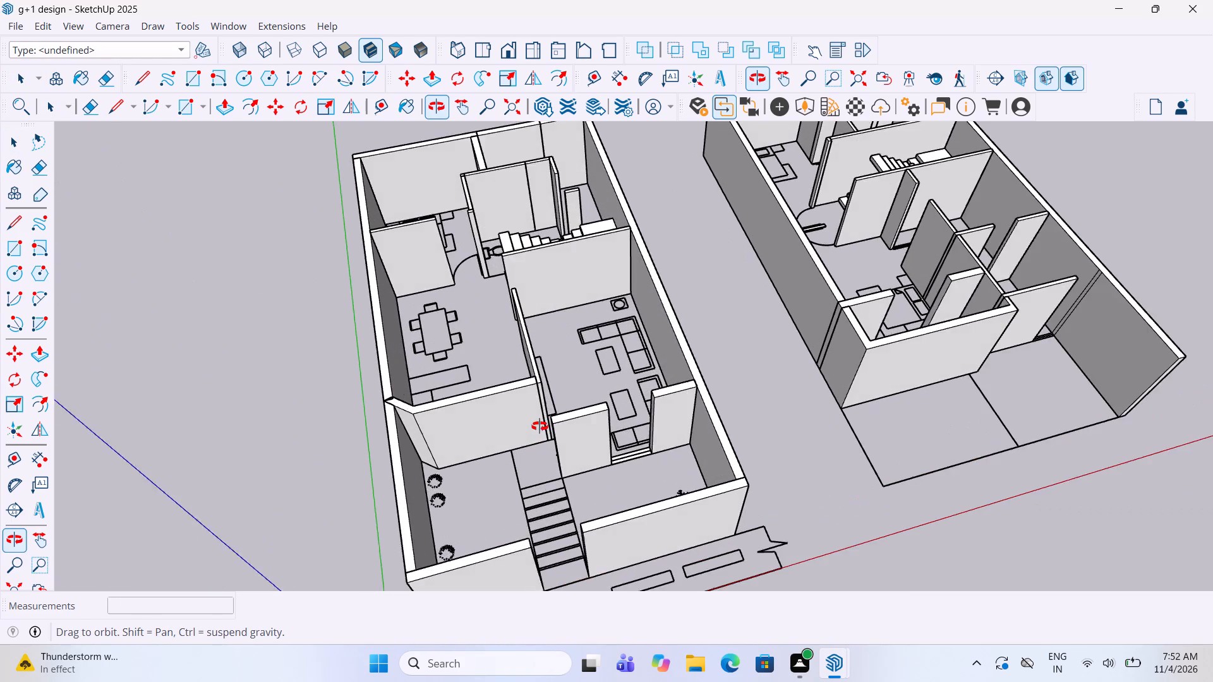
middle_click_drag(540, 426, 495, 330)
scroll(658, 572, "down", 3)
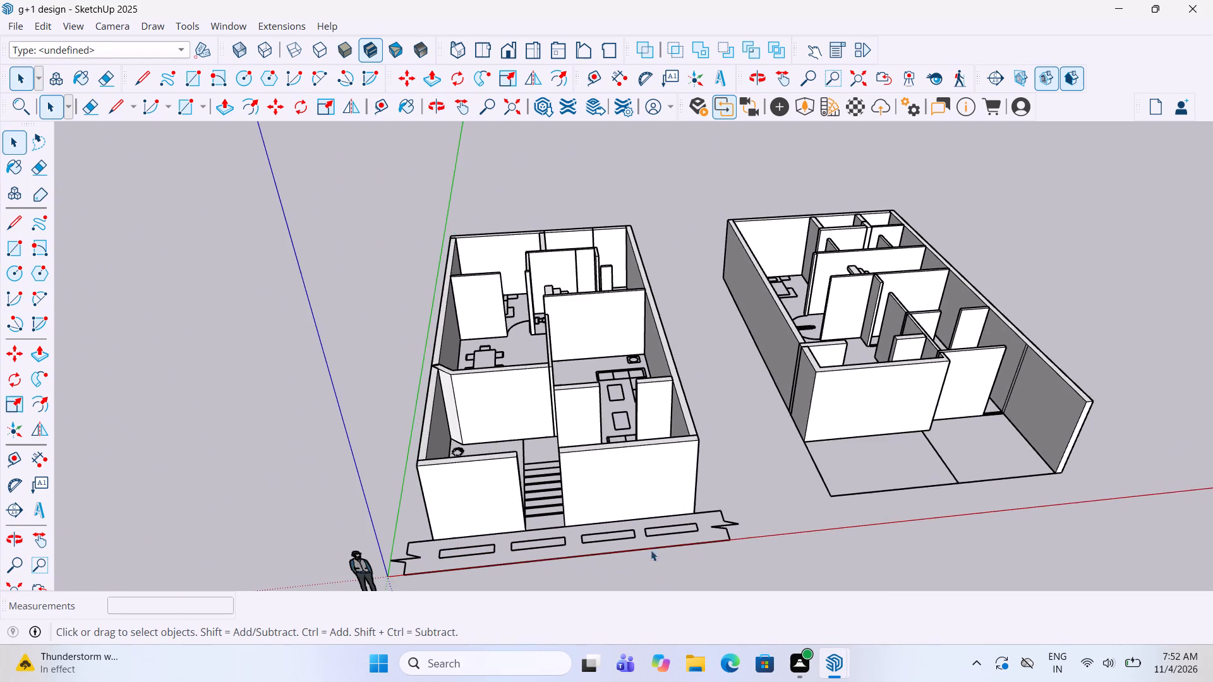
middle_click_drag(651, 549, 636, 534)
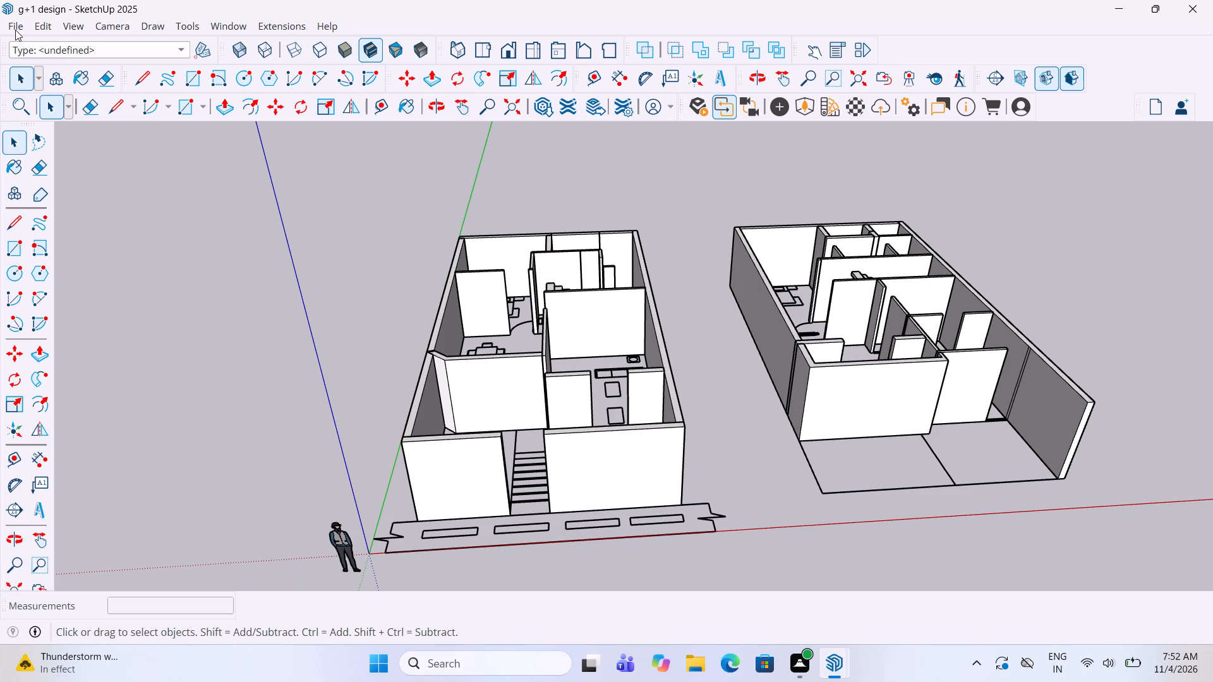
Import the window+full+(1) (1) component from Downloads and place it in the empty space beside the ground-floor model.
left_click(15, 30)
left_click(92, 253)
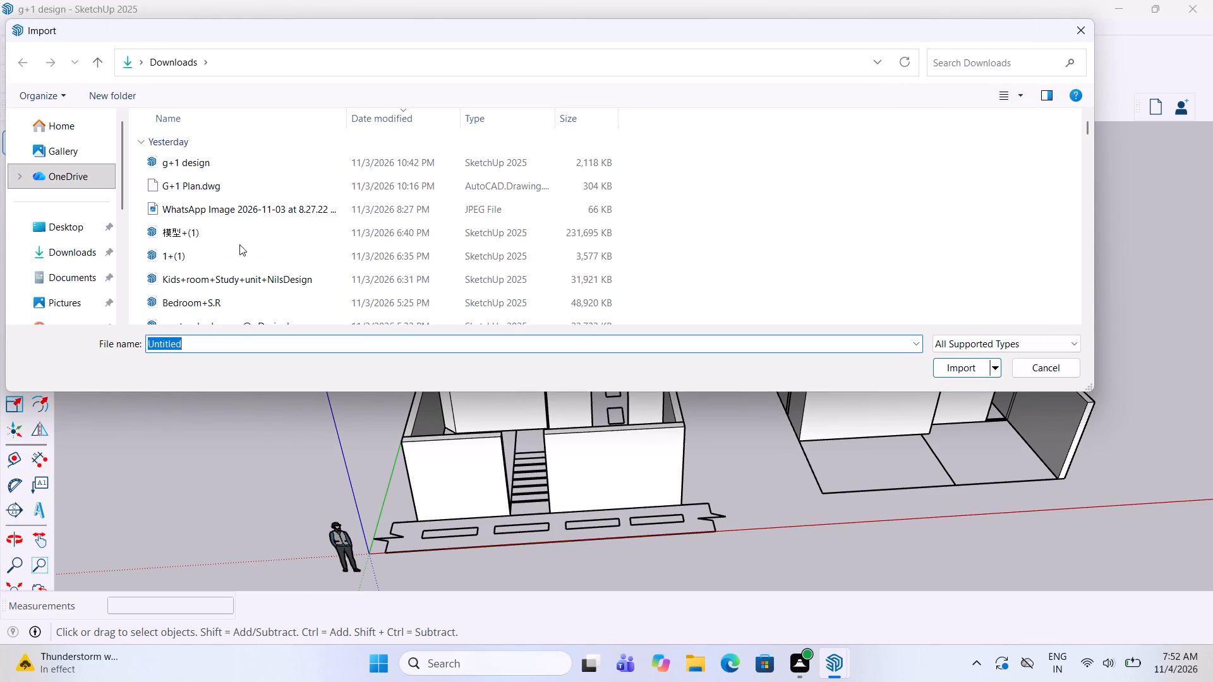
scroll(254, 241, "down", 1)
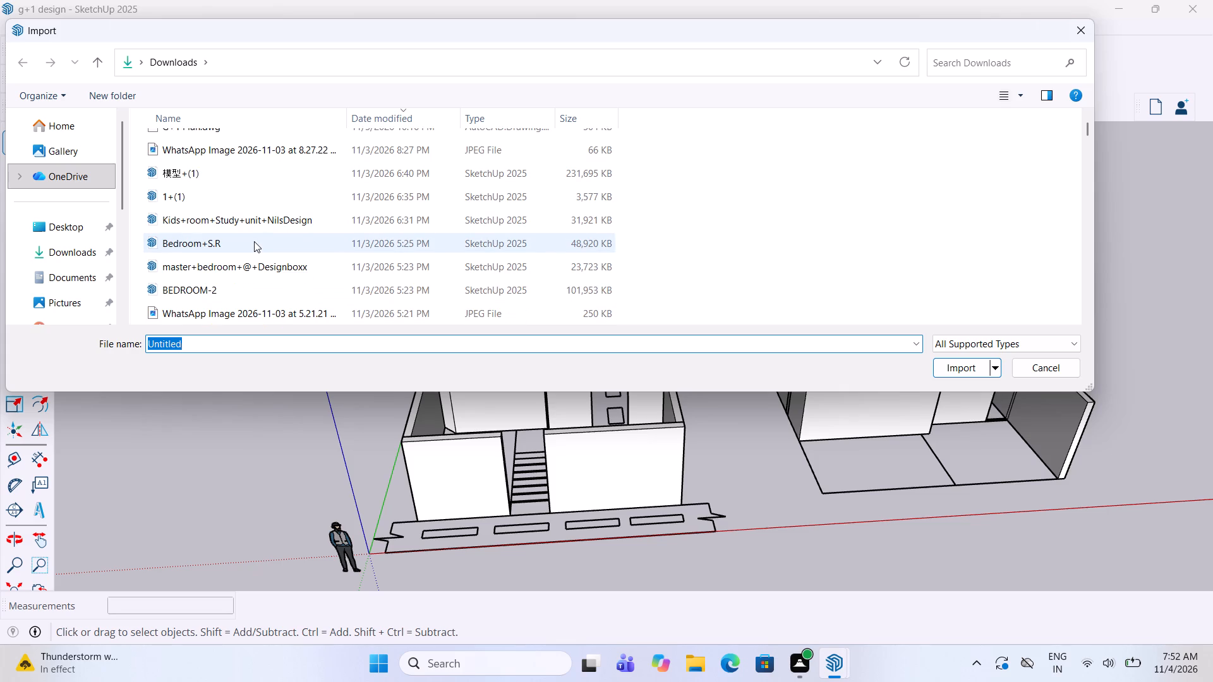
scroll(254, 241, "down", 1)
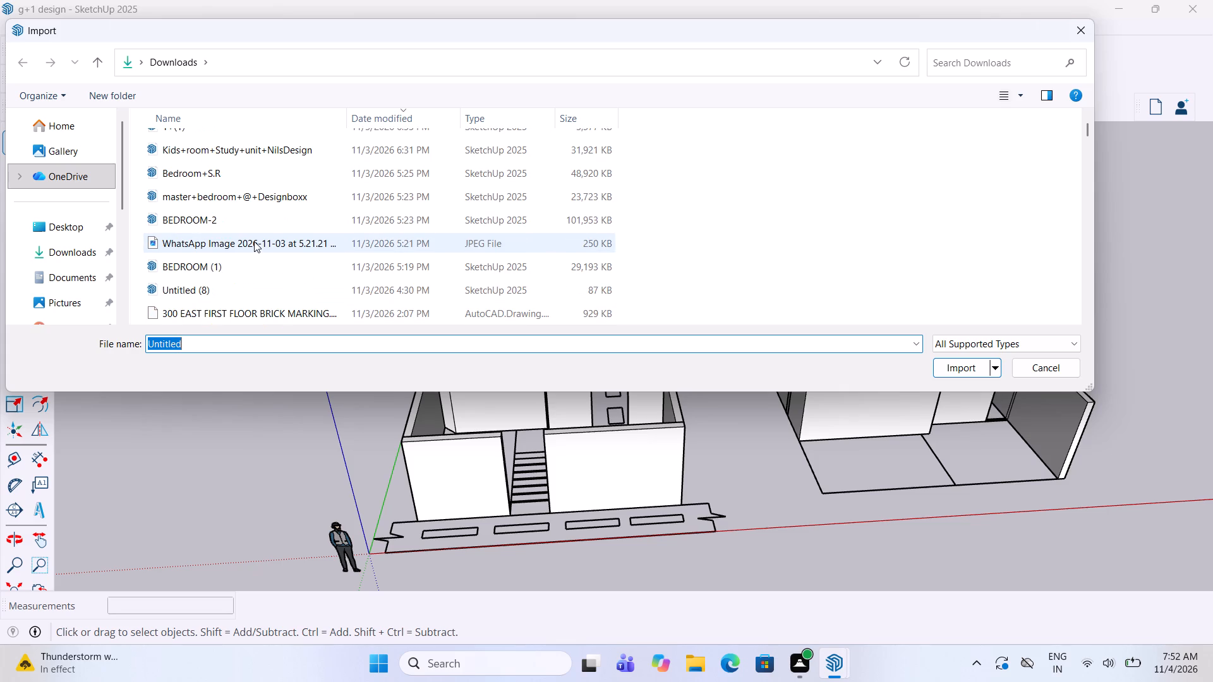
scroll(254, 241, "down", 1)
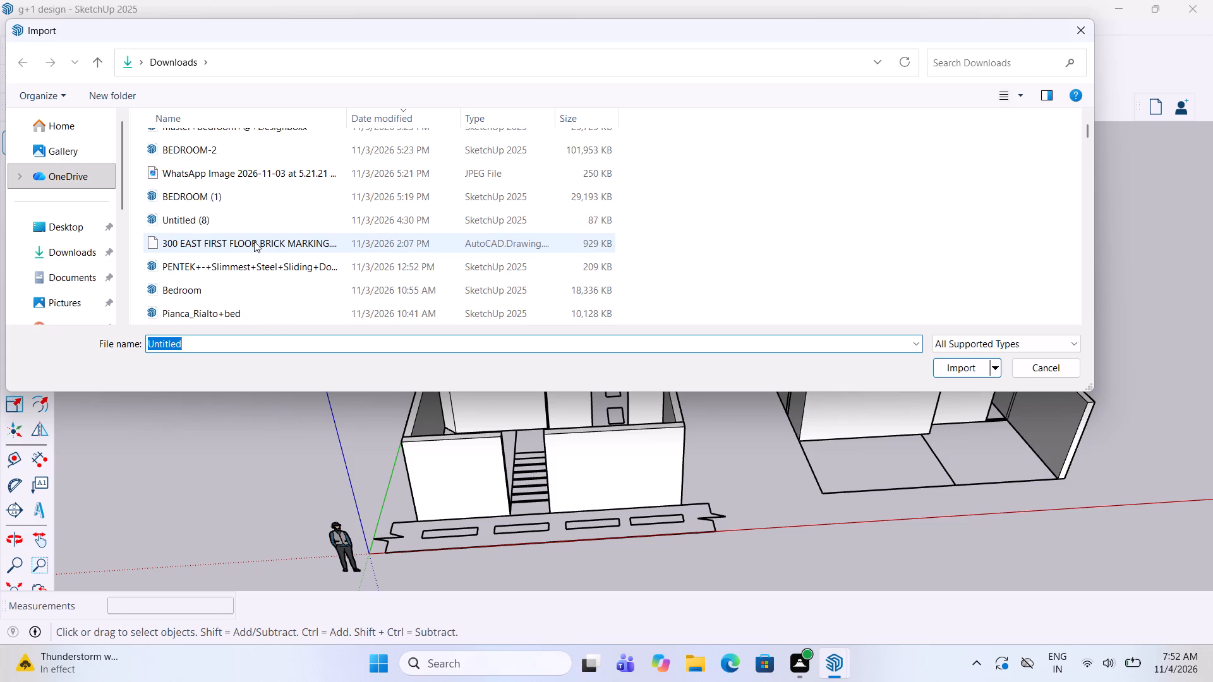
scroll(254, 241, "down", 1)
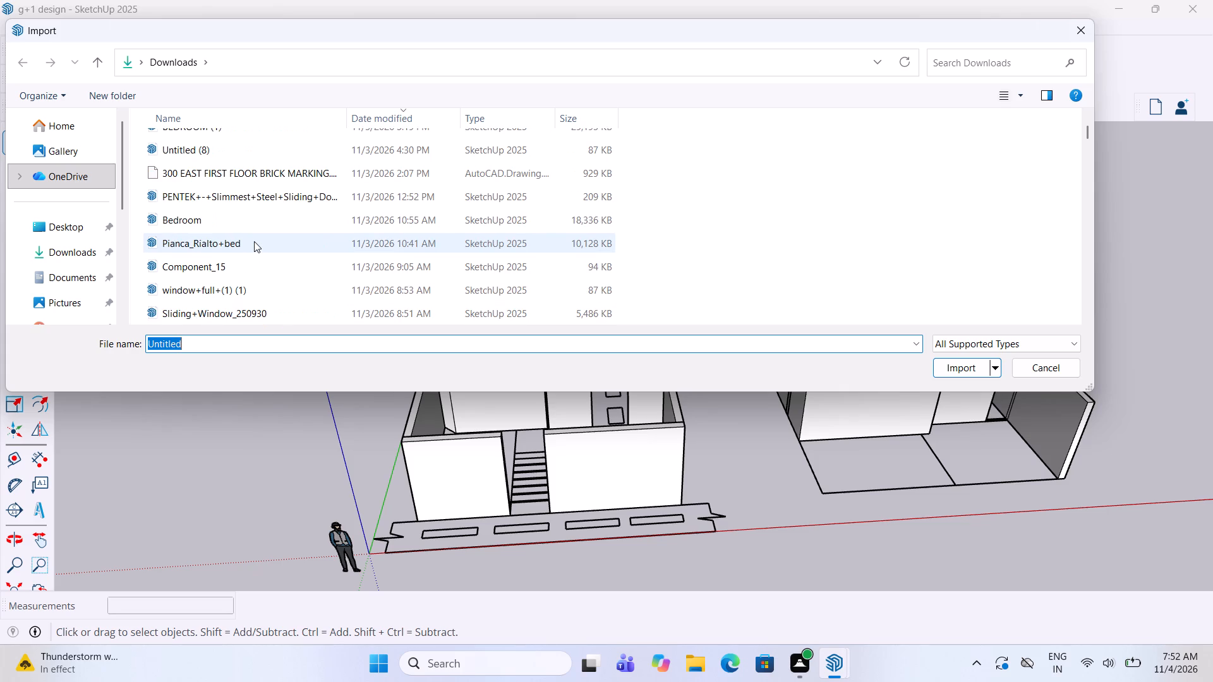
double_click(250, 282)
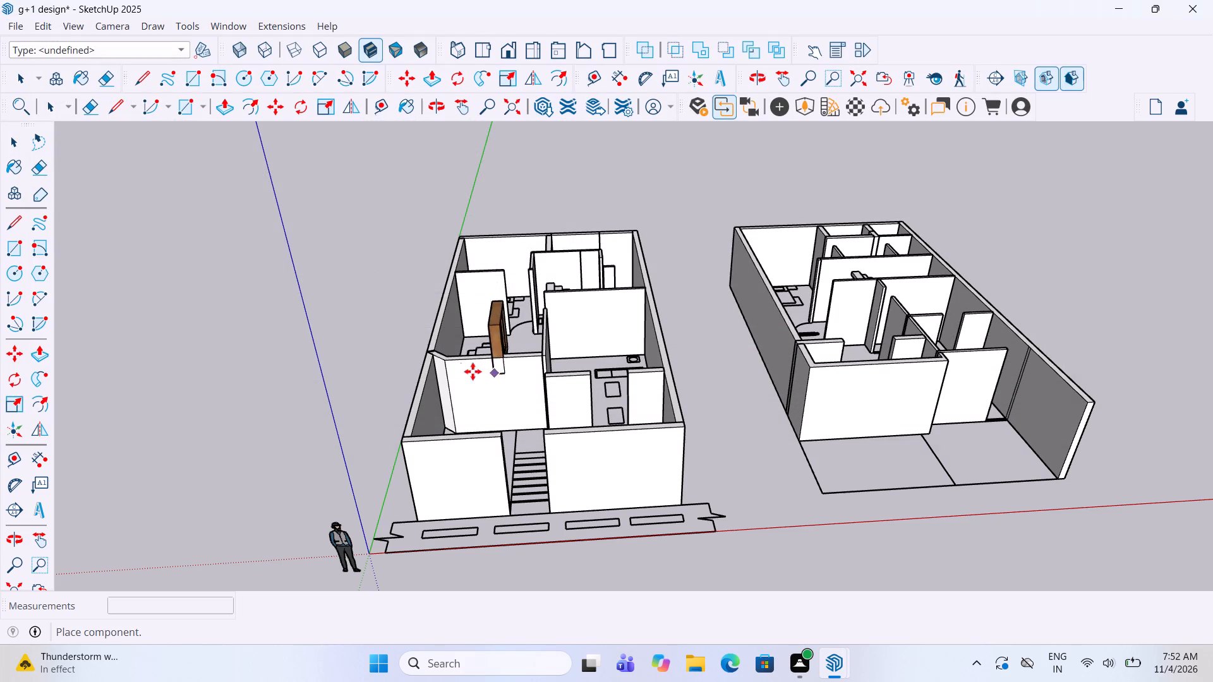
left_click(358, 345)
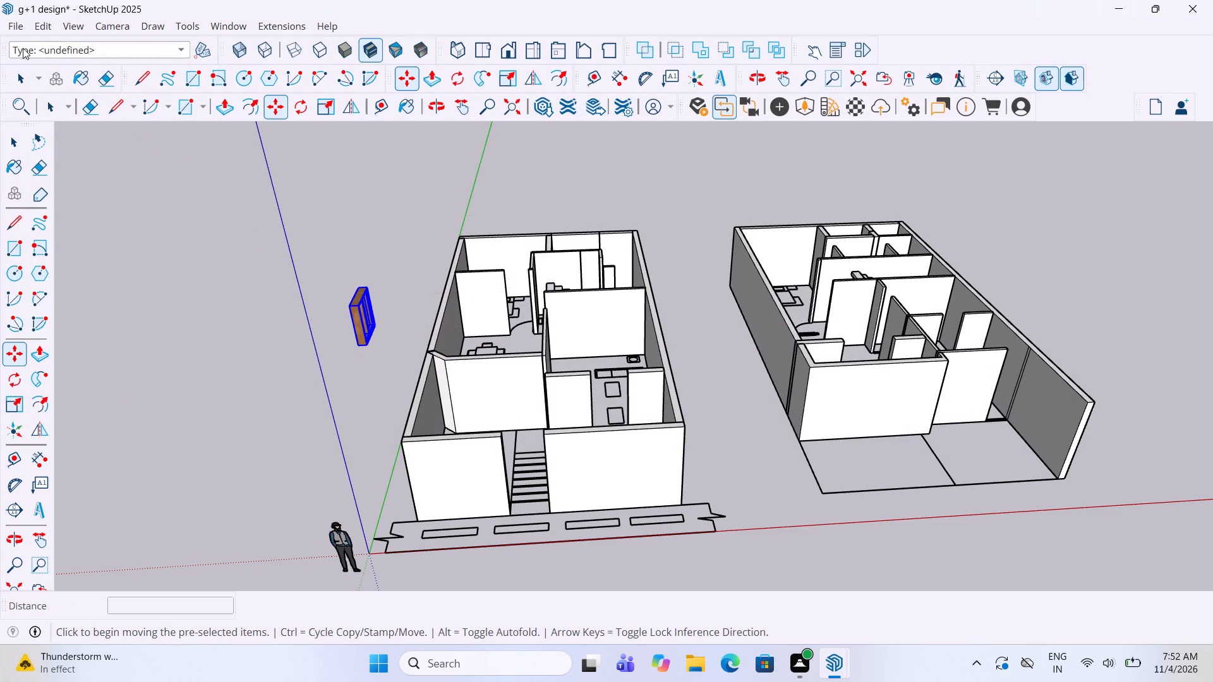
Import the Sliding+Window_250930 component from Downloads and place it next to the brown window, dismissing the sign-in request.
left_click(18, 25)
left_click(69, 253)
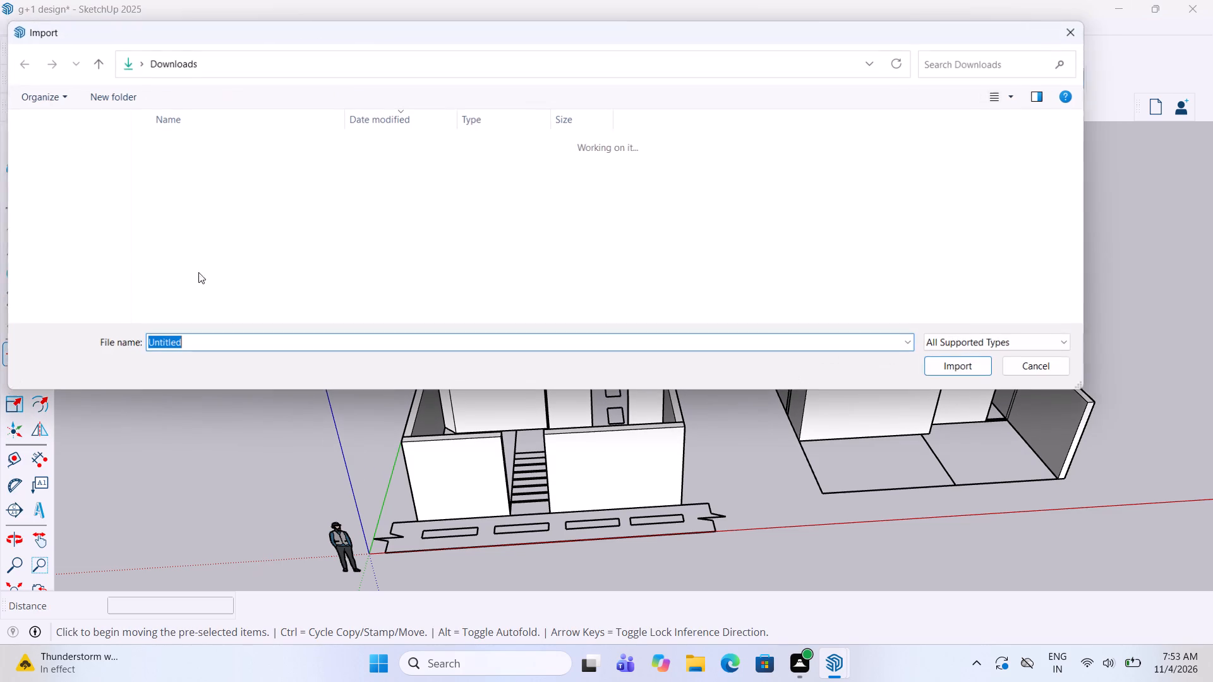
scroll(406, 230, "down", 3)
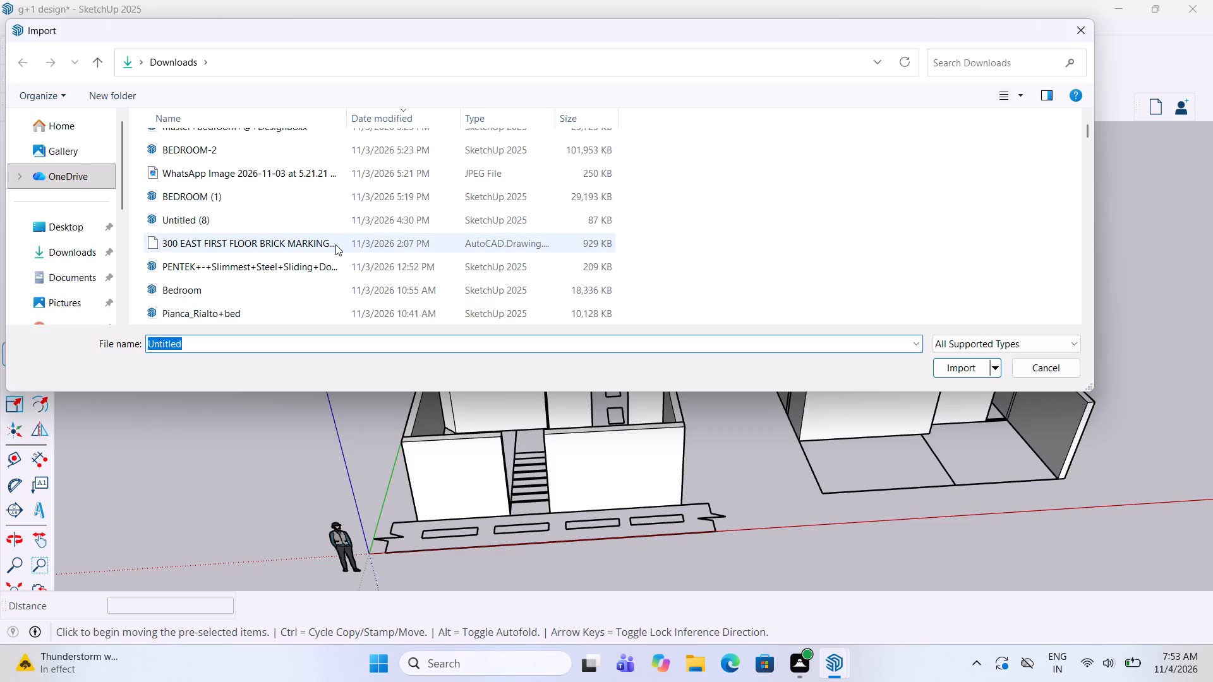
scroll(335, 244, "down", 1)
left_click(255, 314)
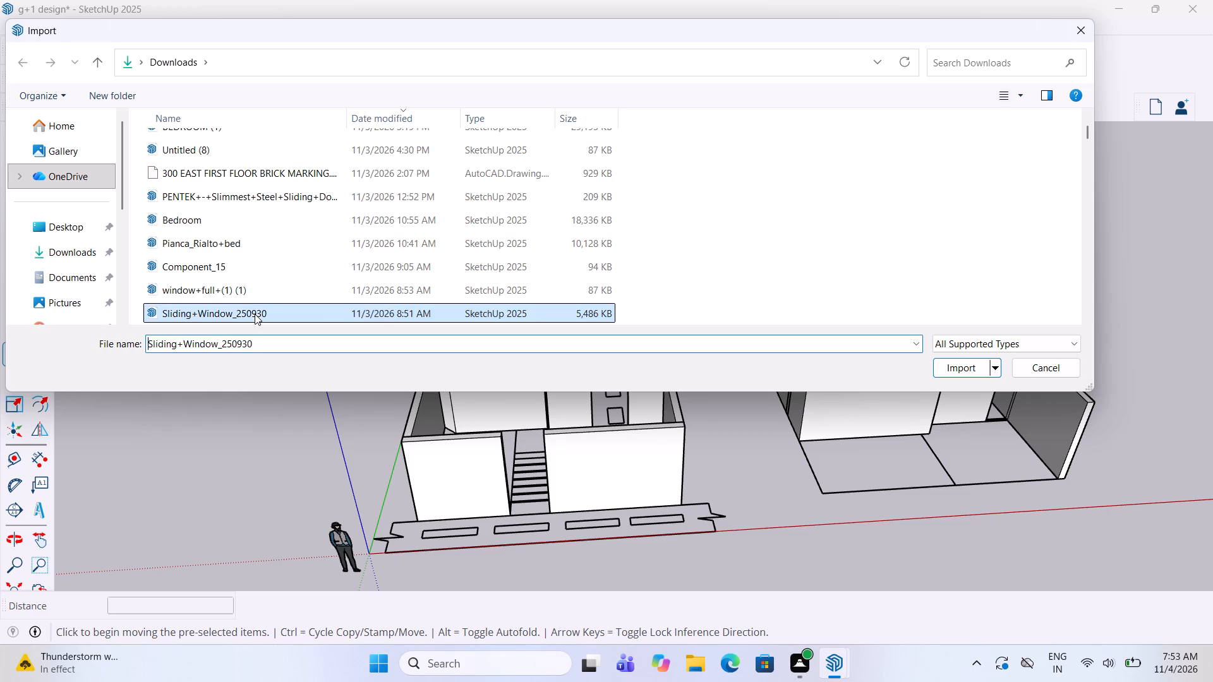
left_click(941, 370)
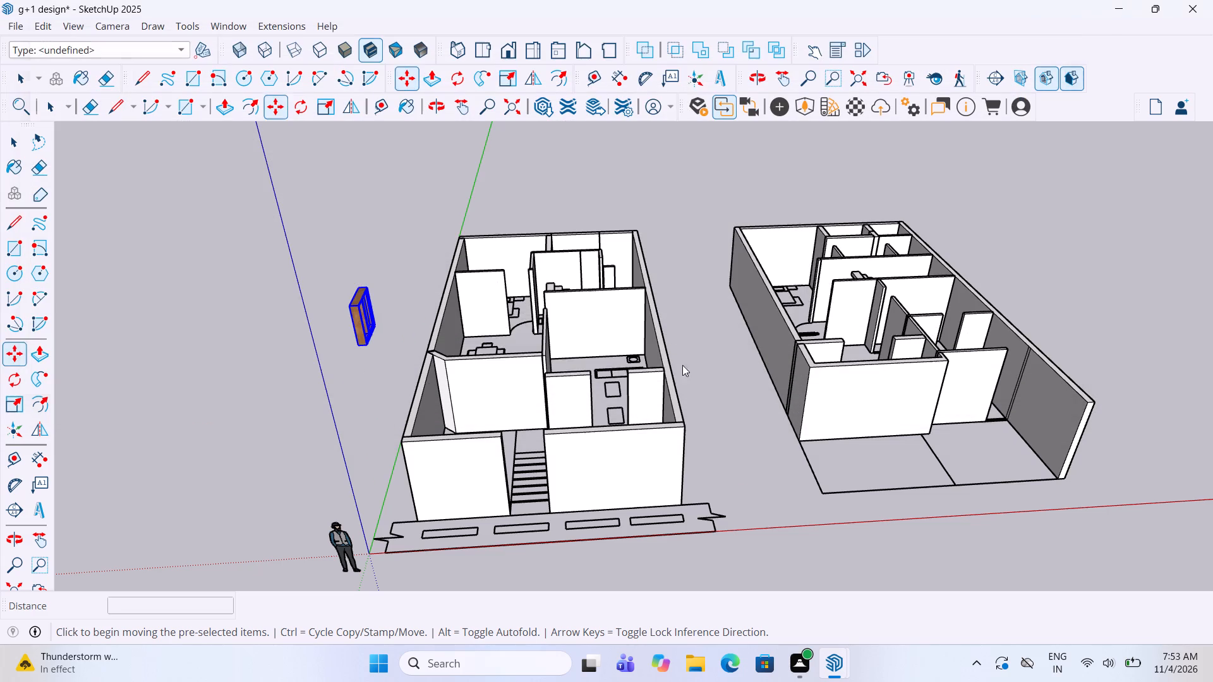
left_click(327, 362)
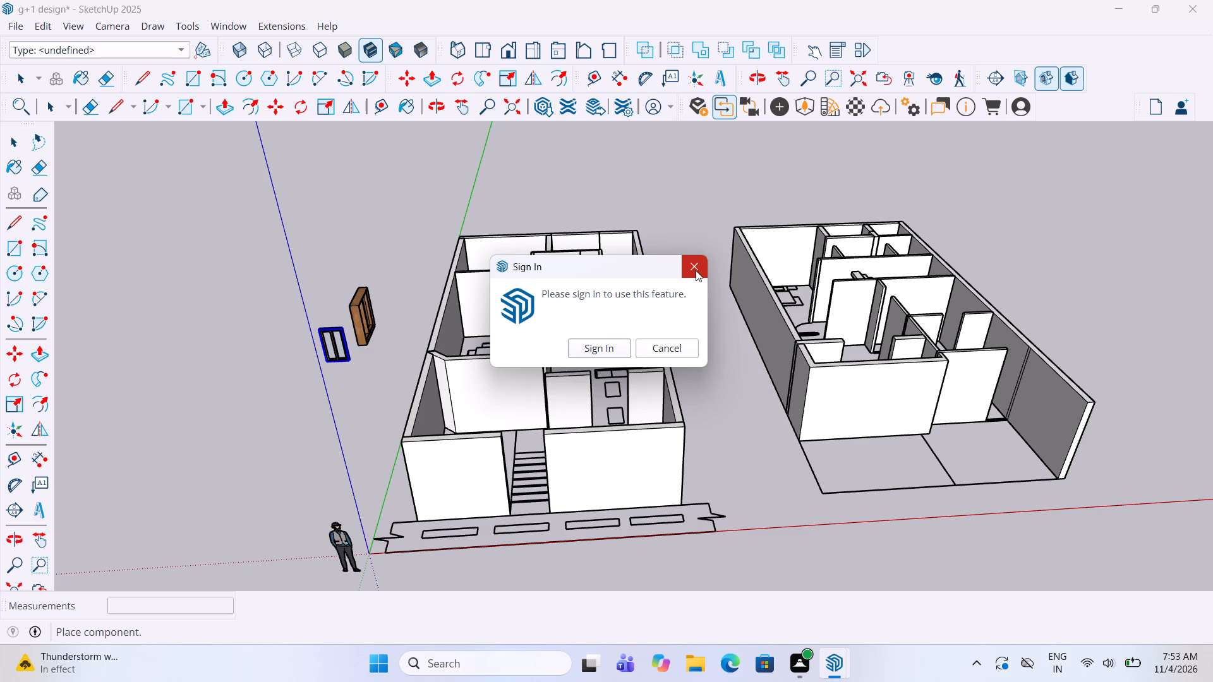
left_click(696, 270)
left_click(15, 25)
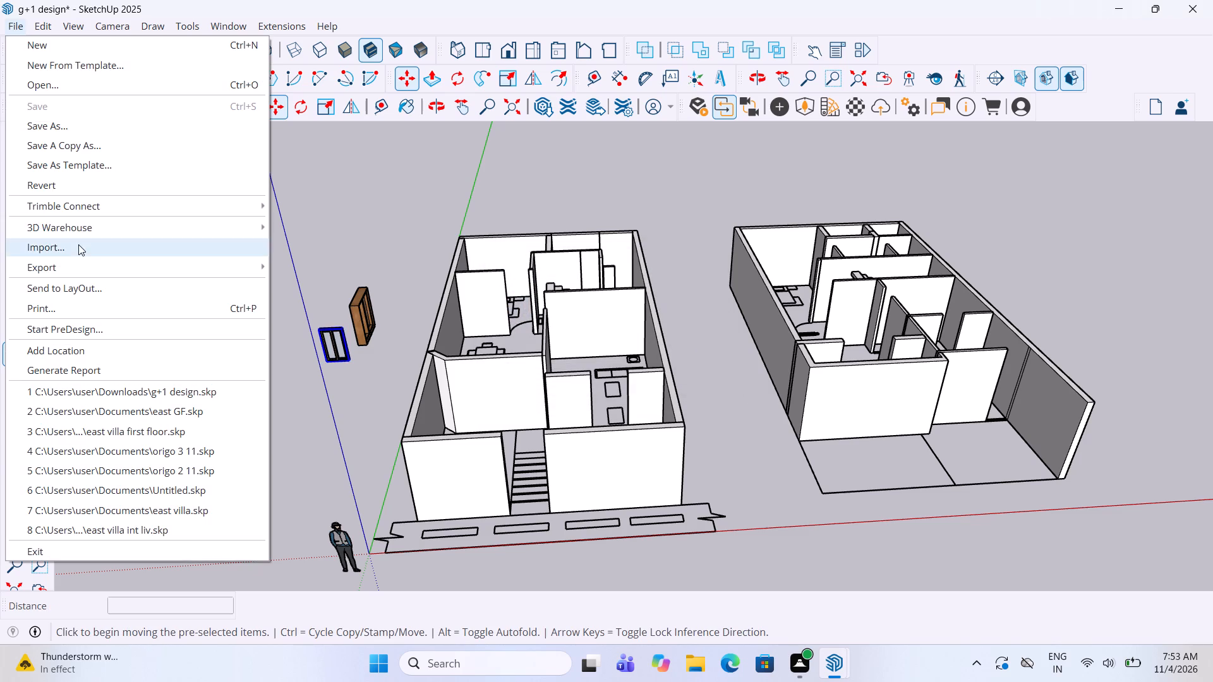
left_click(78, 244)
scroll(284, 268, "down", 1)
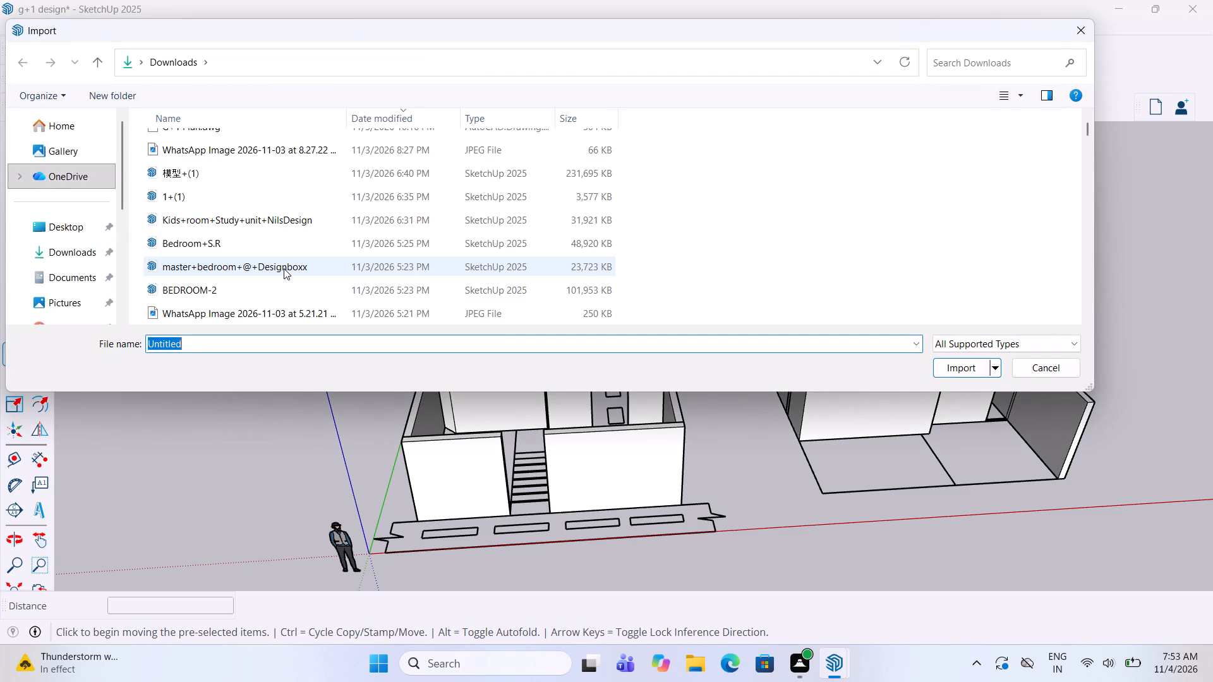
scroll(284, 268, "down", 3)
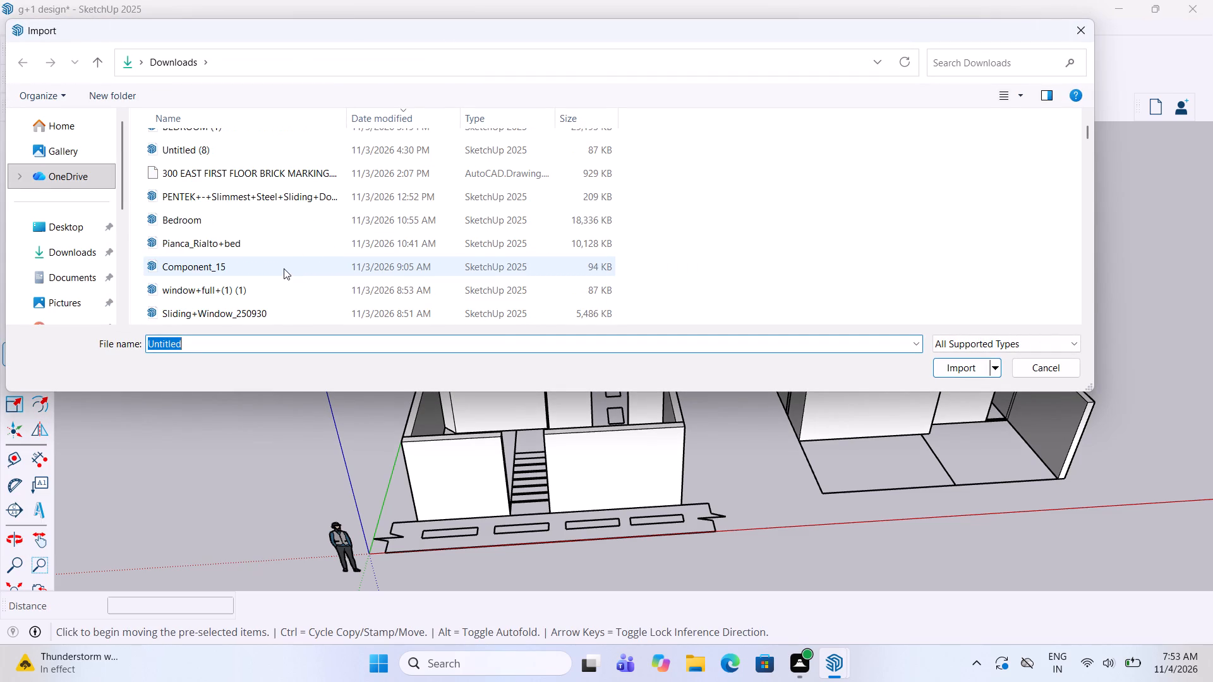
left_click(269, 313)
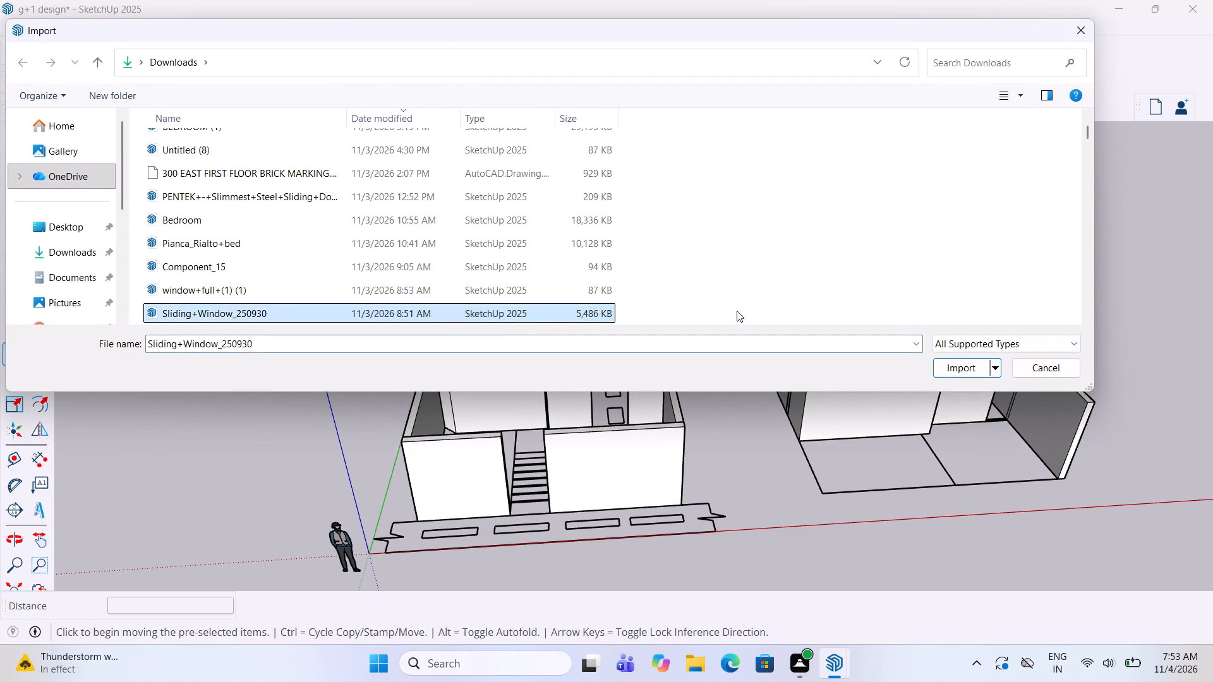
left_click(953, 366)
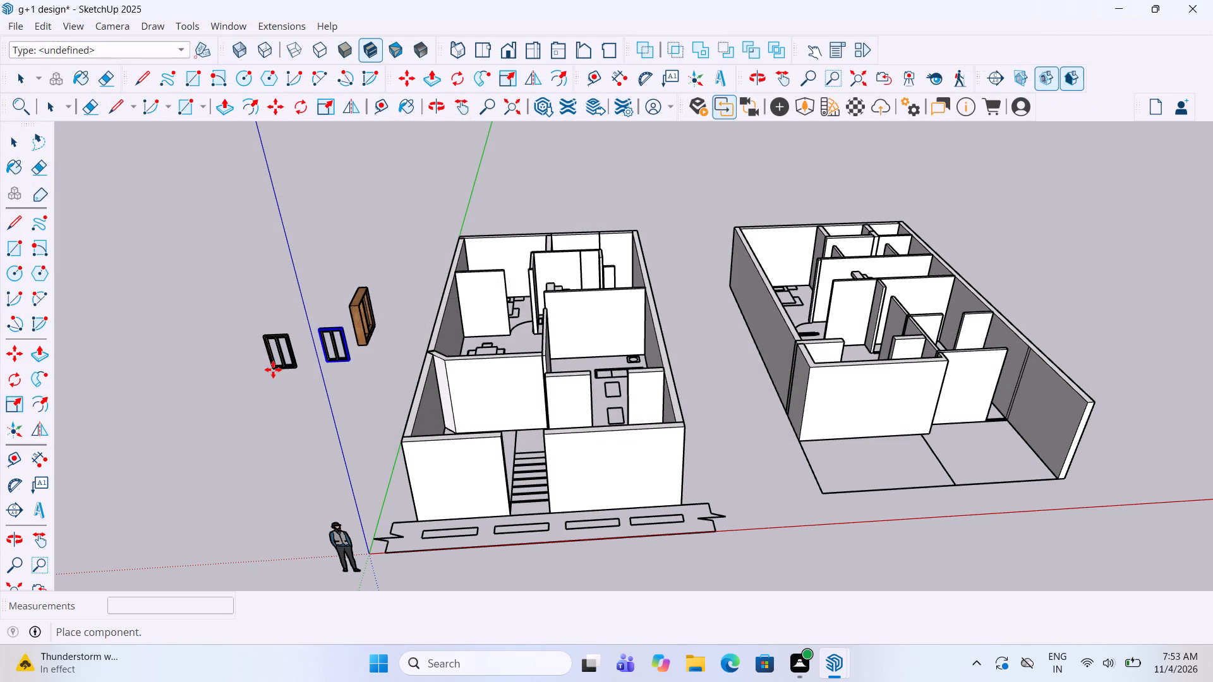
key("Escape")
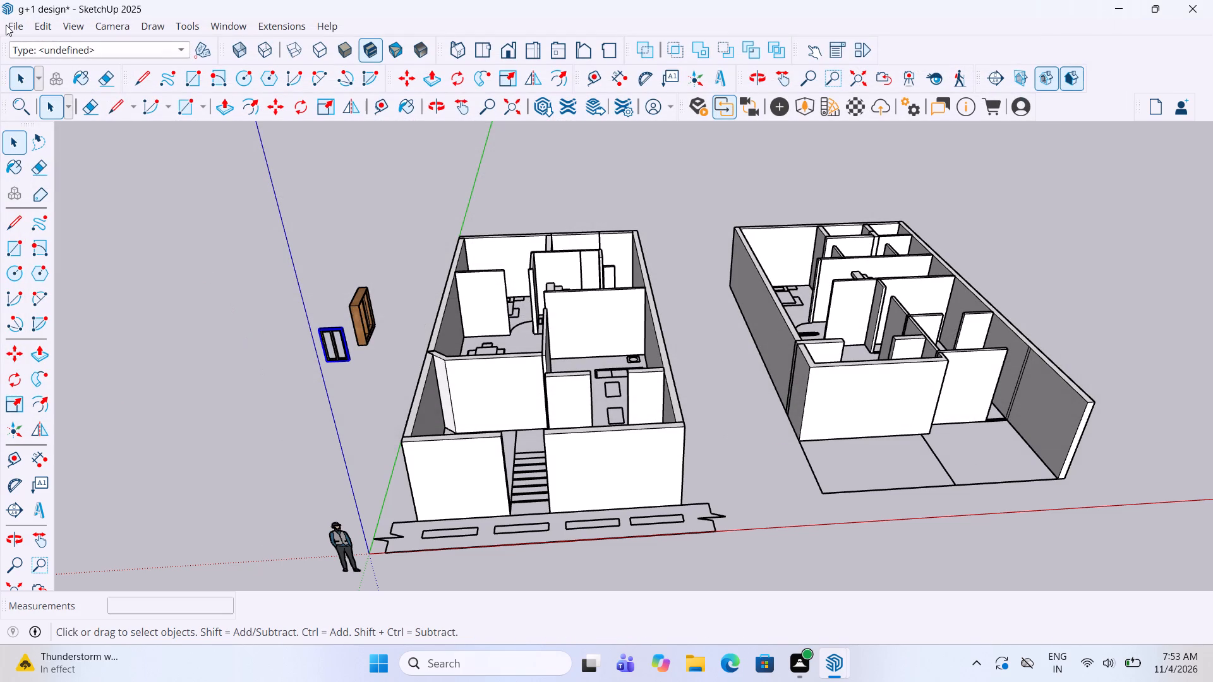
Import the wood+door component from Downloads and place it beside the sliding window, across the blue axis.
left_click(9, 25)
left_click(54, 254)
scroll(355, 264, "down", 2)
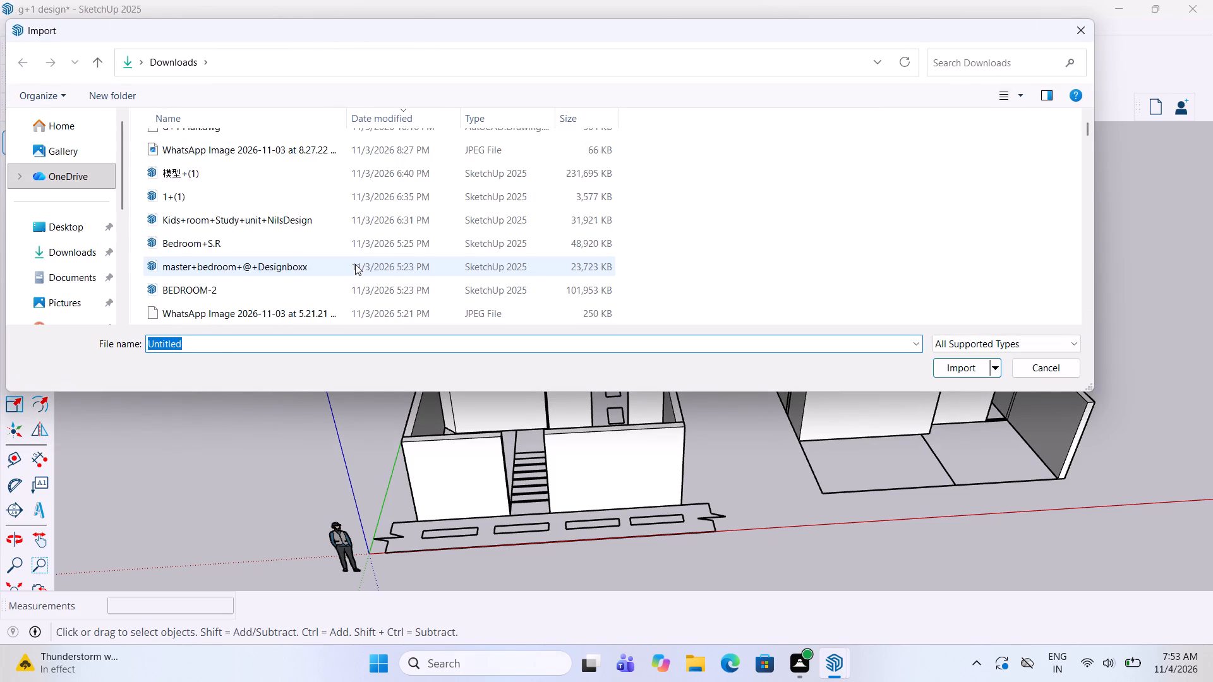
scroll(355, 264, "down", 3)
left_click(262, 292)
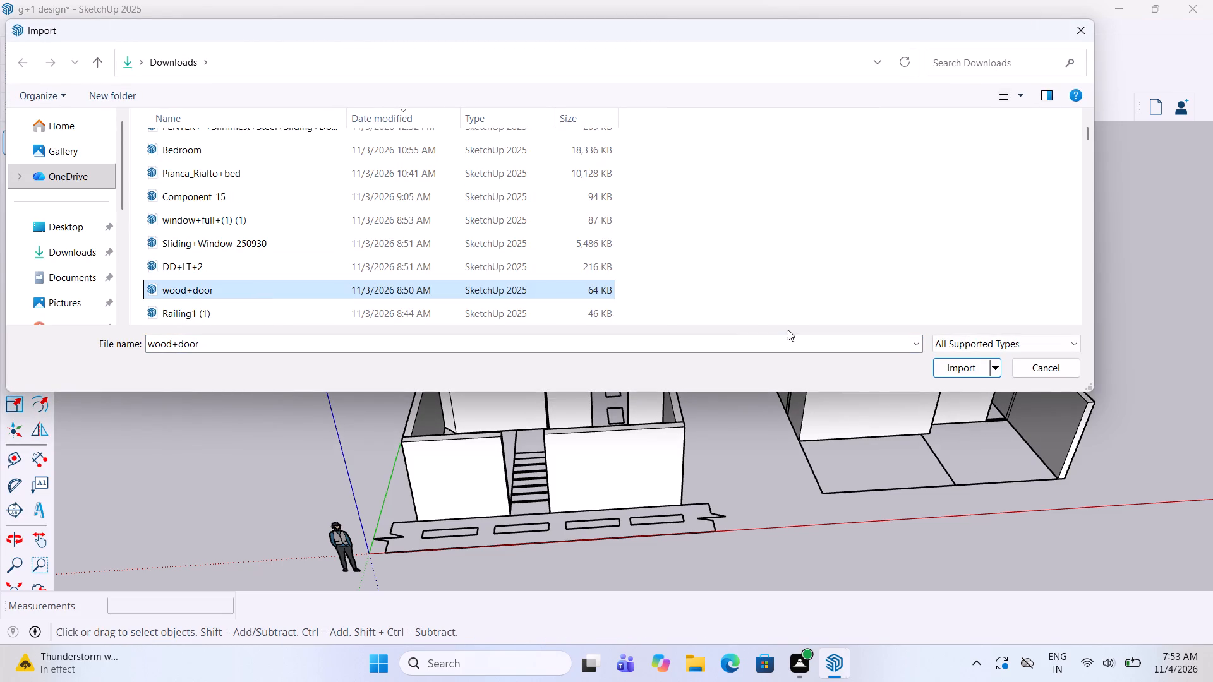
left_click(982, 372)
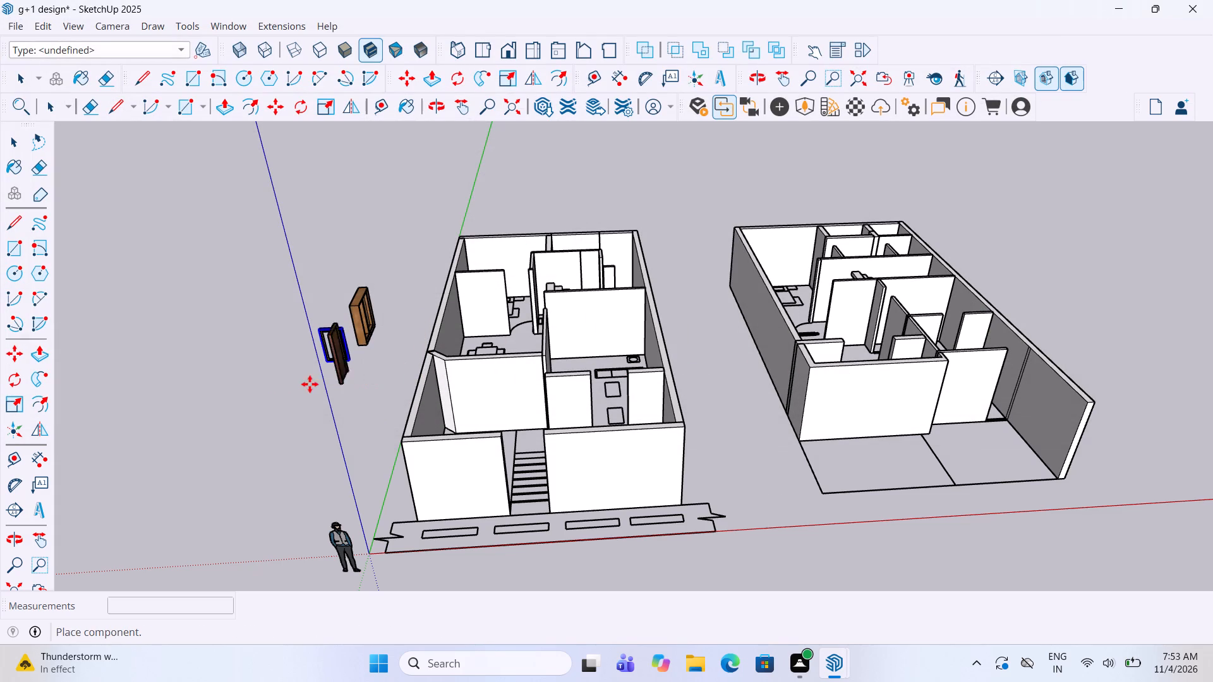
left_click(286, 395)
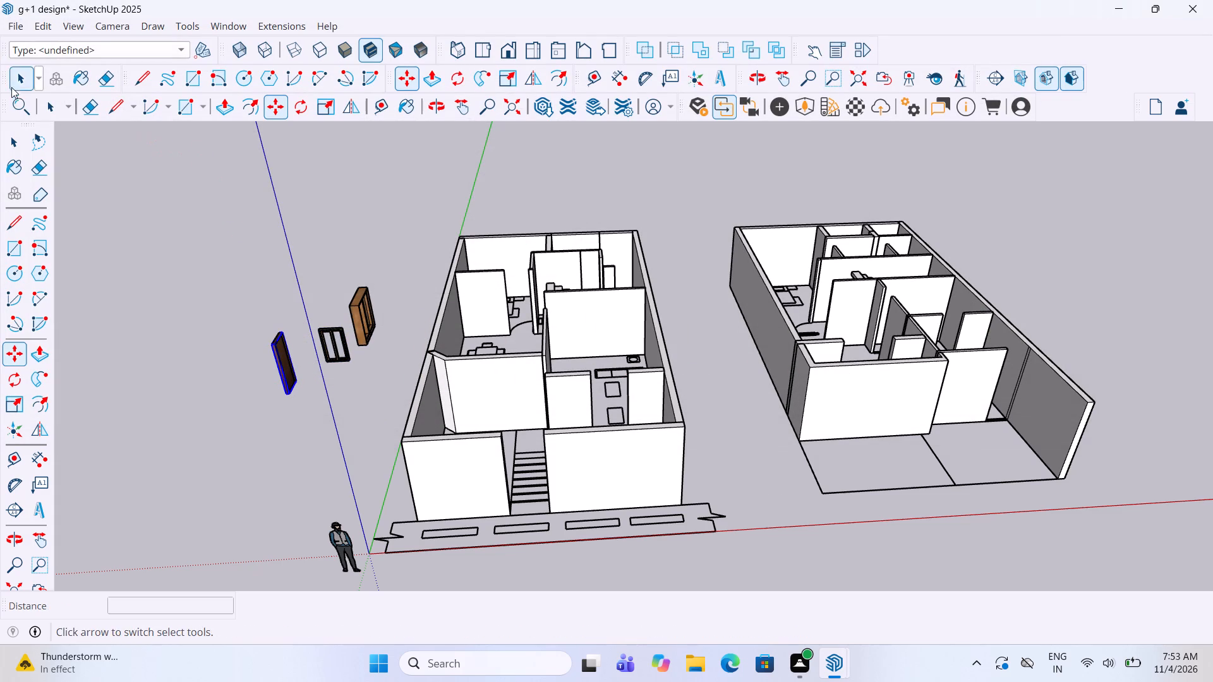
Import the DD+LT+2 double-door component from Downloads and place it beside the wood door, away from the house.
left_click(11, 27)
left_click(54, 237)
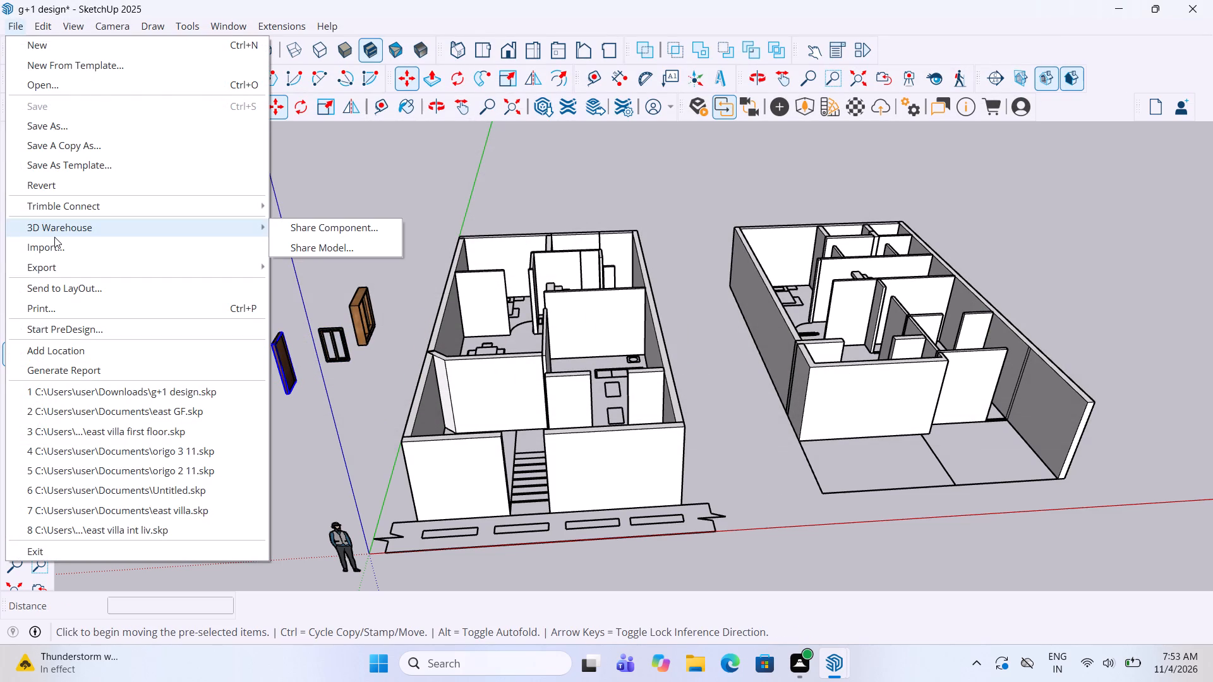
left_click(58, 249)
scroll(243, 256, "down", 3)
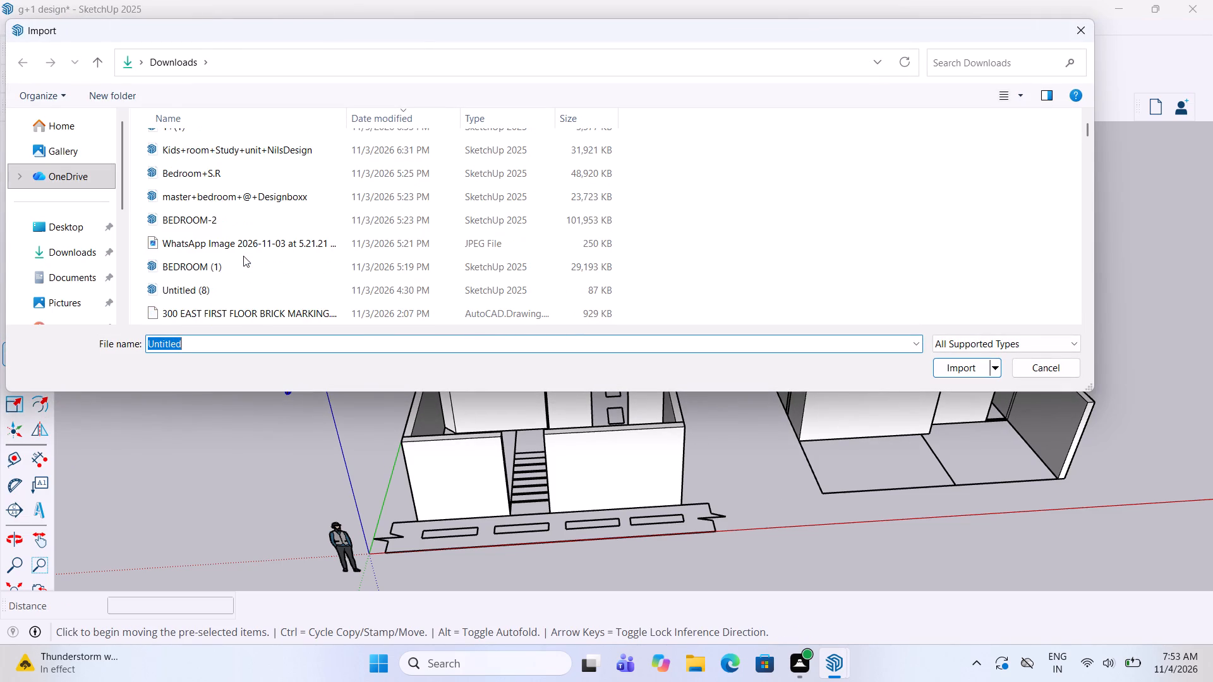
scroll(243, 256, "down", 1)
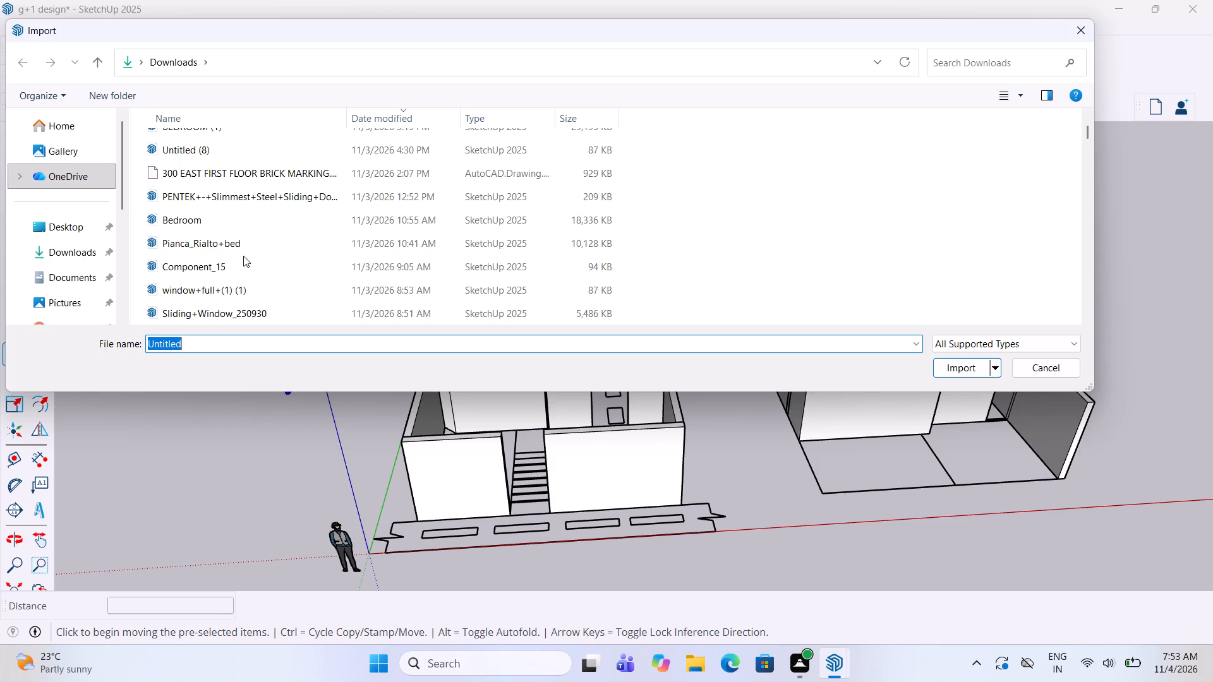
scroll(243, 256, "down", 1)
left_click(213, 258)
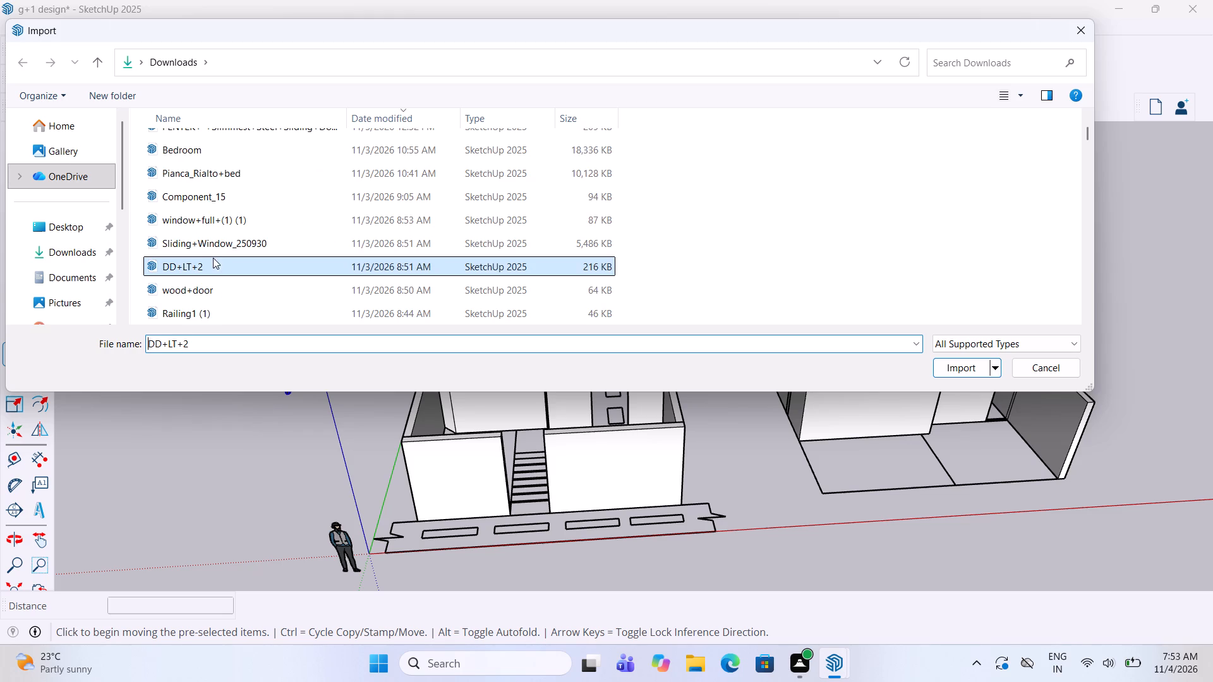
left_click(975, 373)
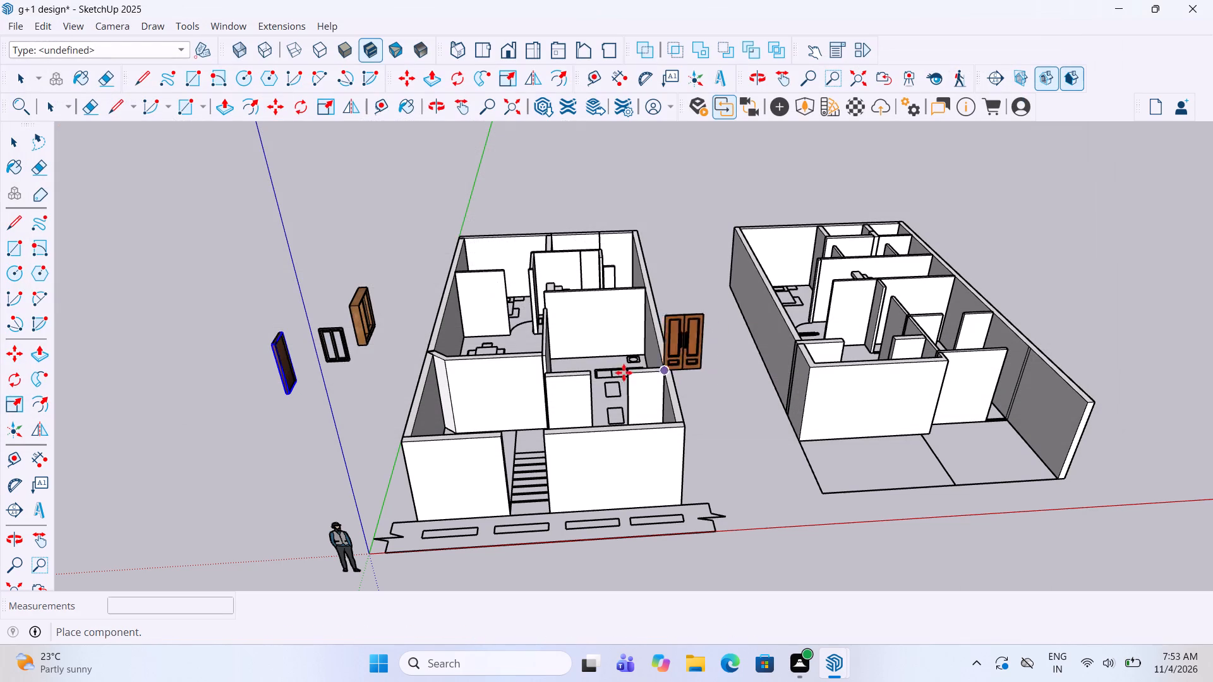
left_click(218, 395)
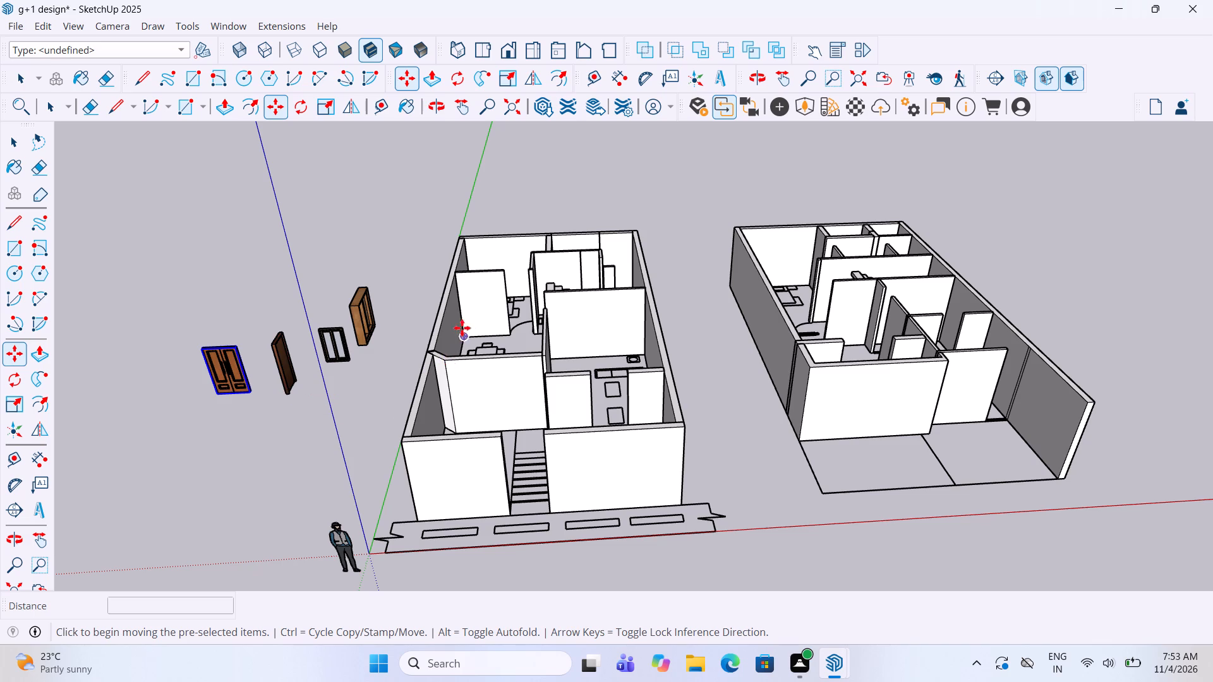
Import the Railing1 (1) component from Downloads and place it behind the ground-floor model, then clear the selection.
middle_click_drag(448, 368, 438, 422)
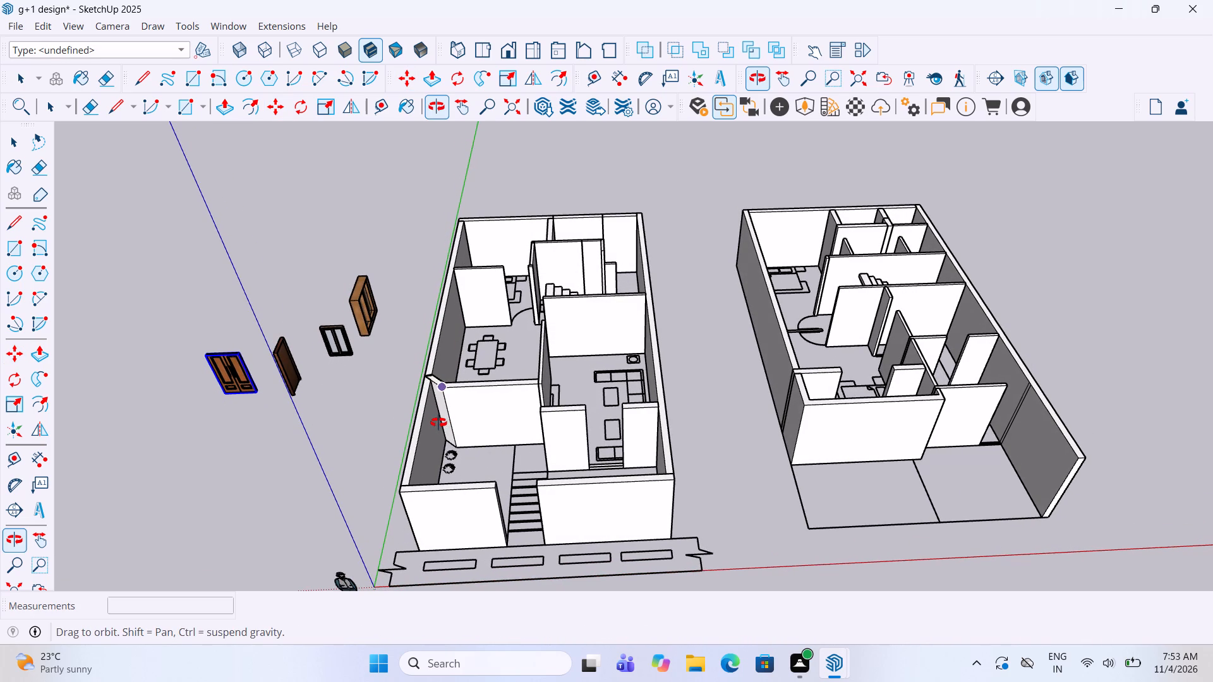
middle_click_drag(438, 422, 431, 420)
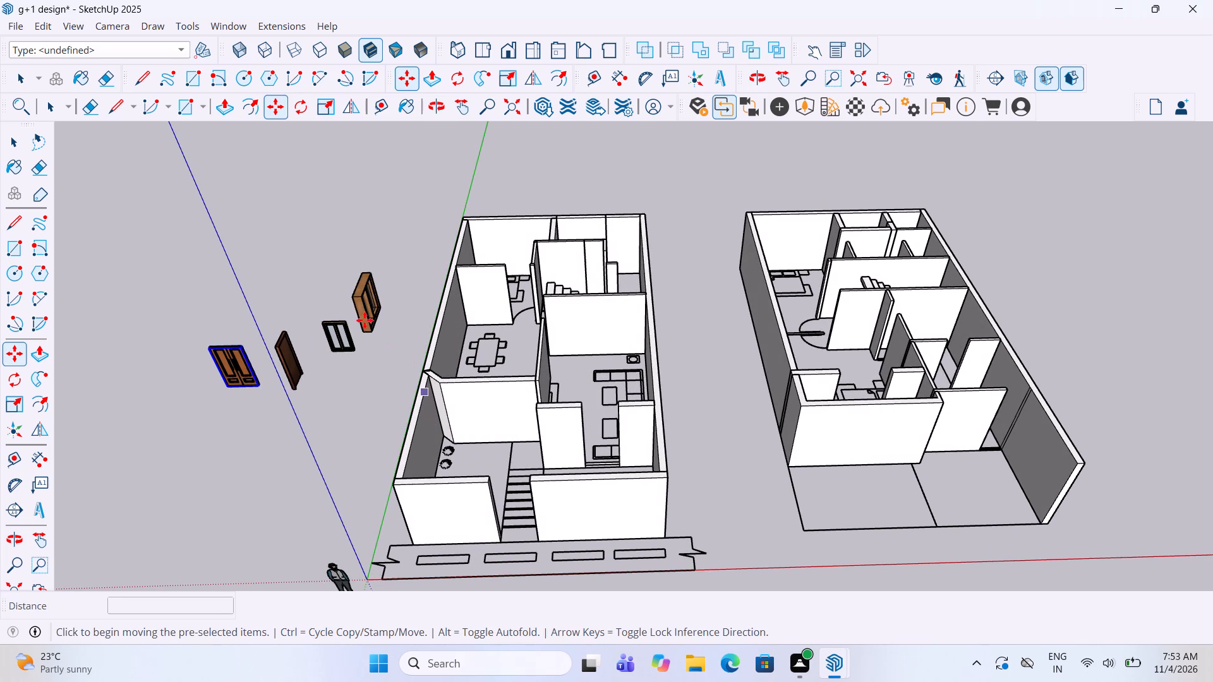
left_click(13, 20)
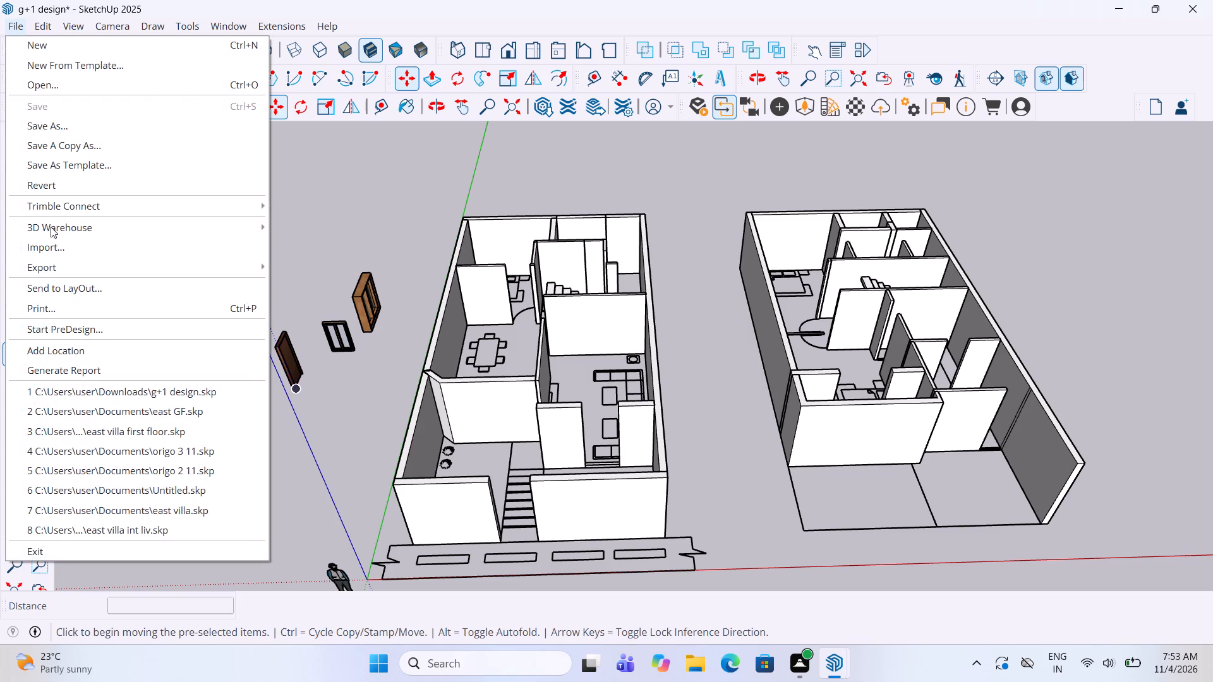
left_click(62, 248)
scroll(323, 236, "down", 2)
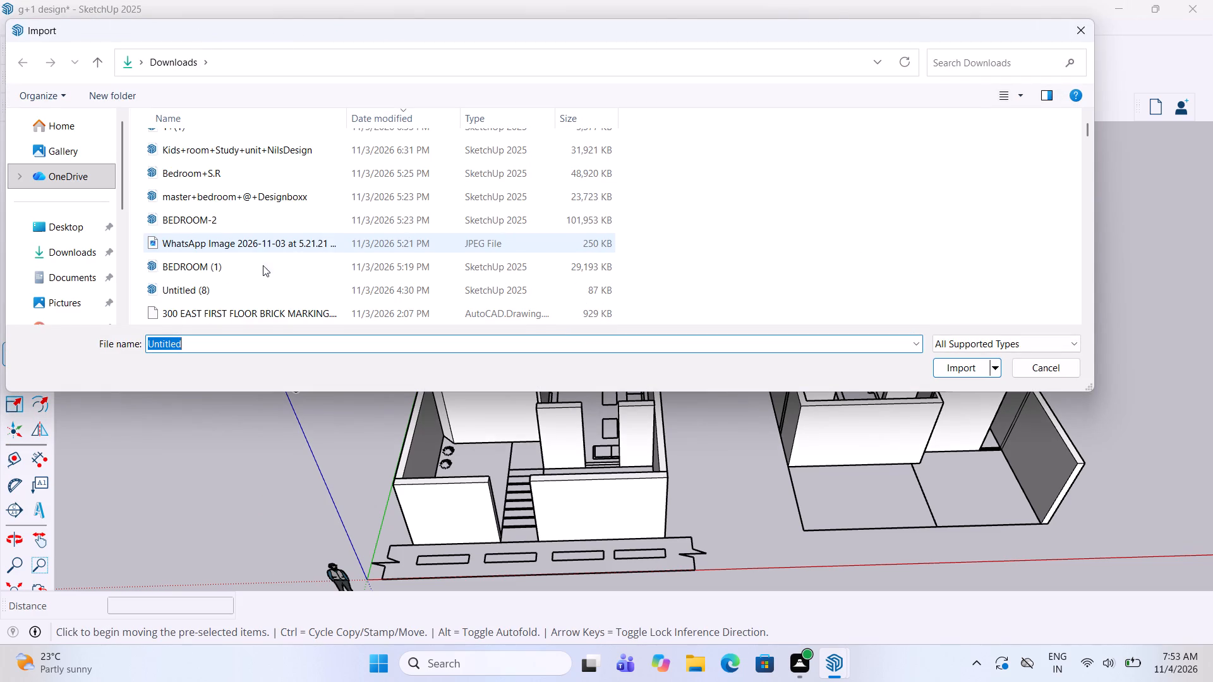
scroll(262, 266, "down", 3)
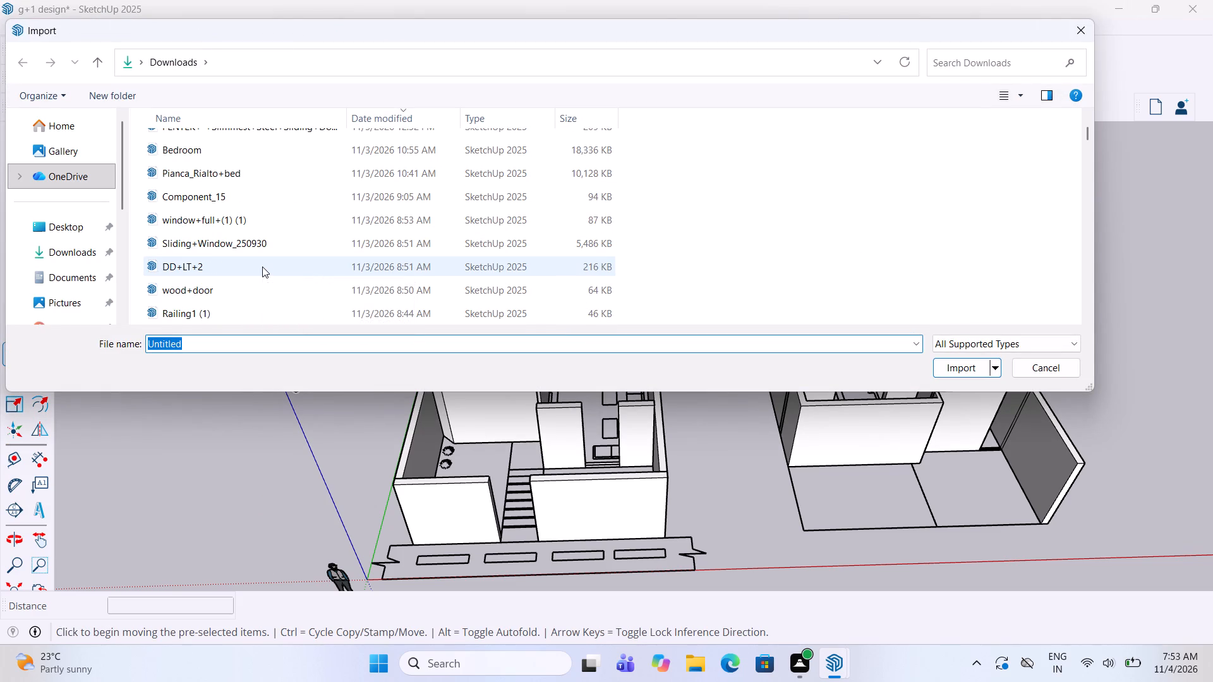
scroll(222, 303, "down", 1)
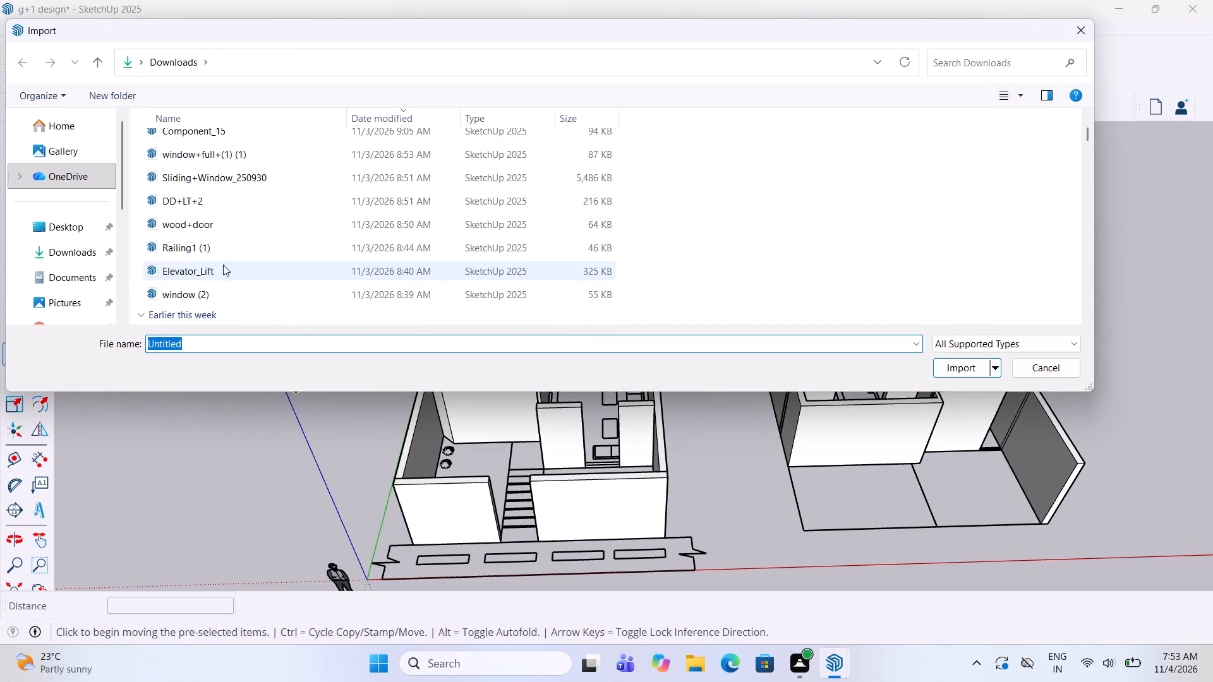
left_click(219, 245)
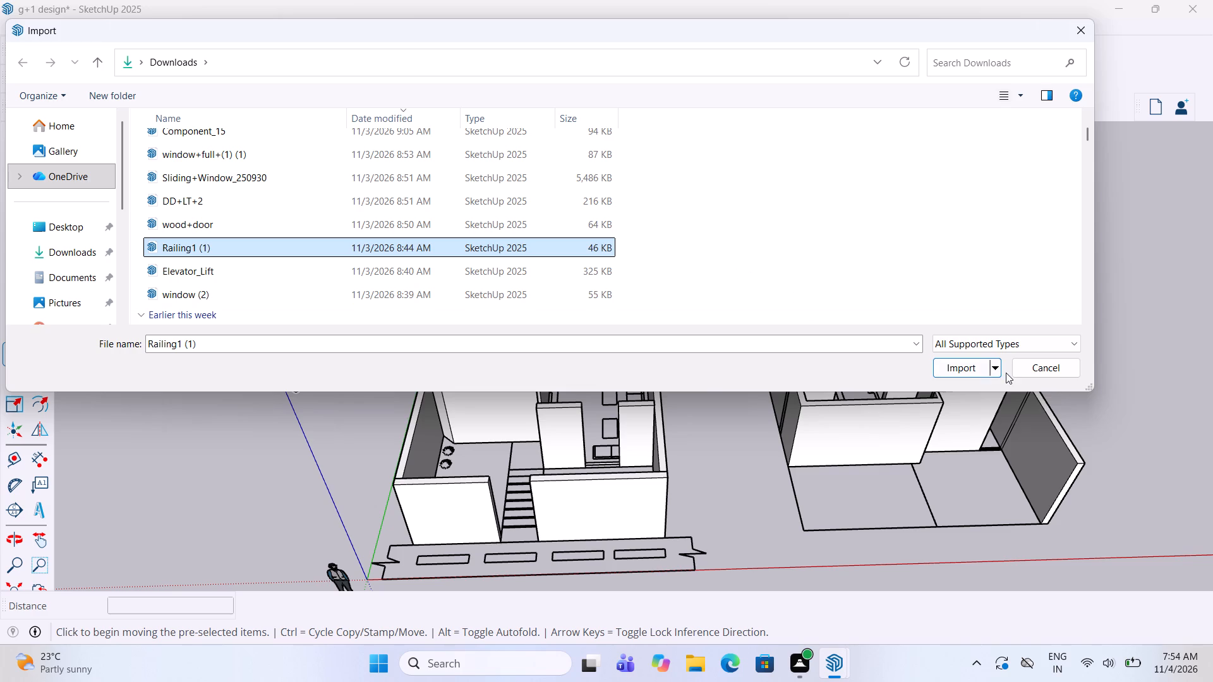
left_click(970, 368)
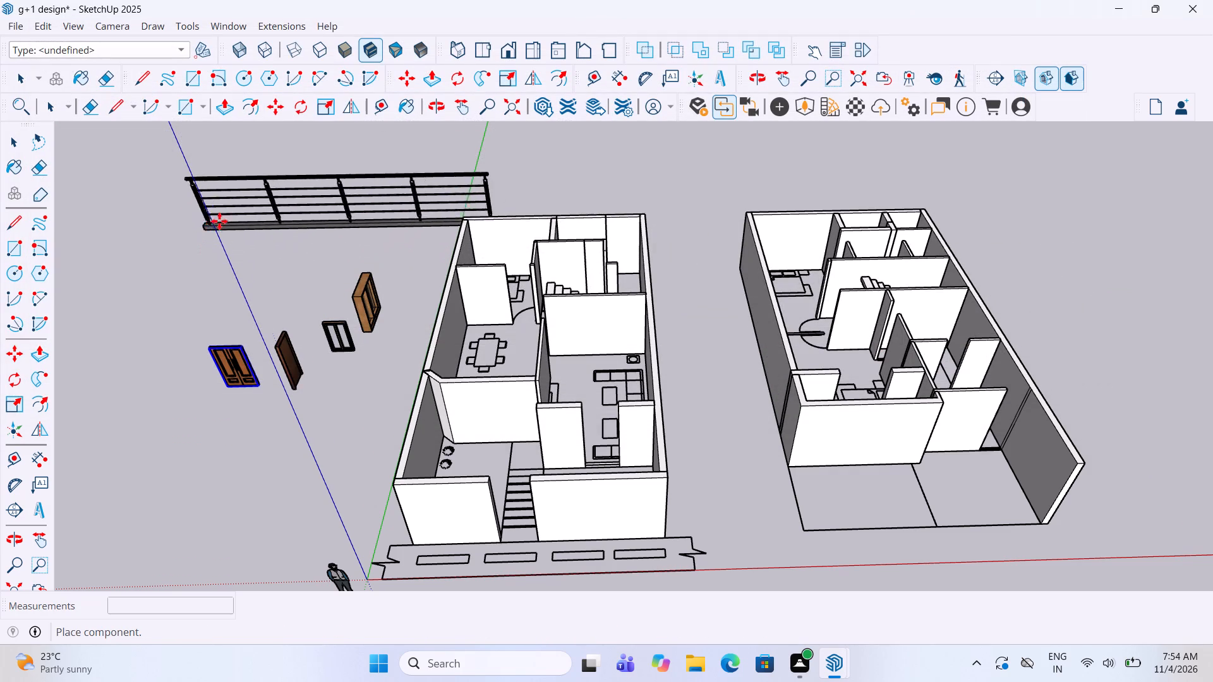
left_click(342, 193)
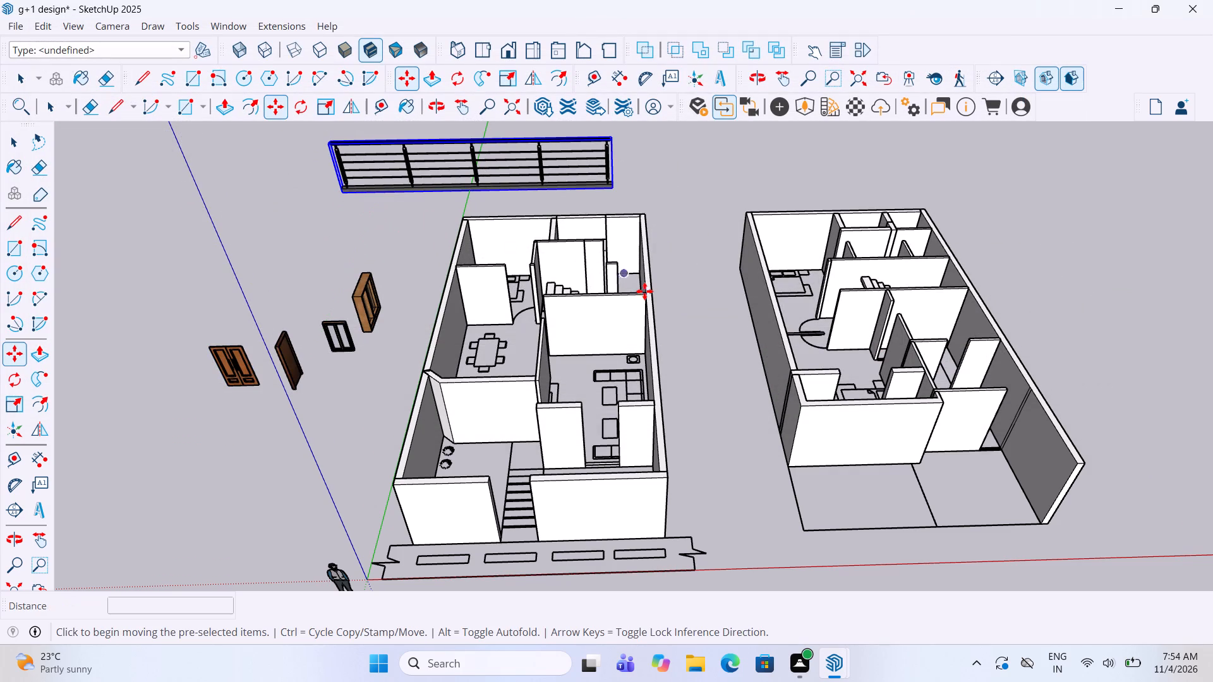
key("Escape")
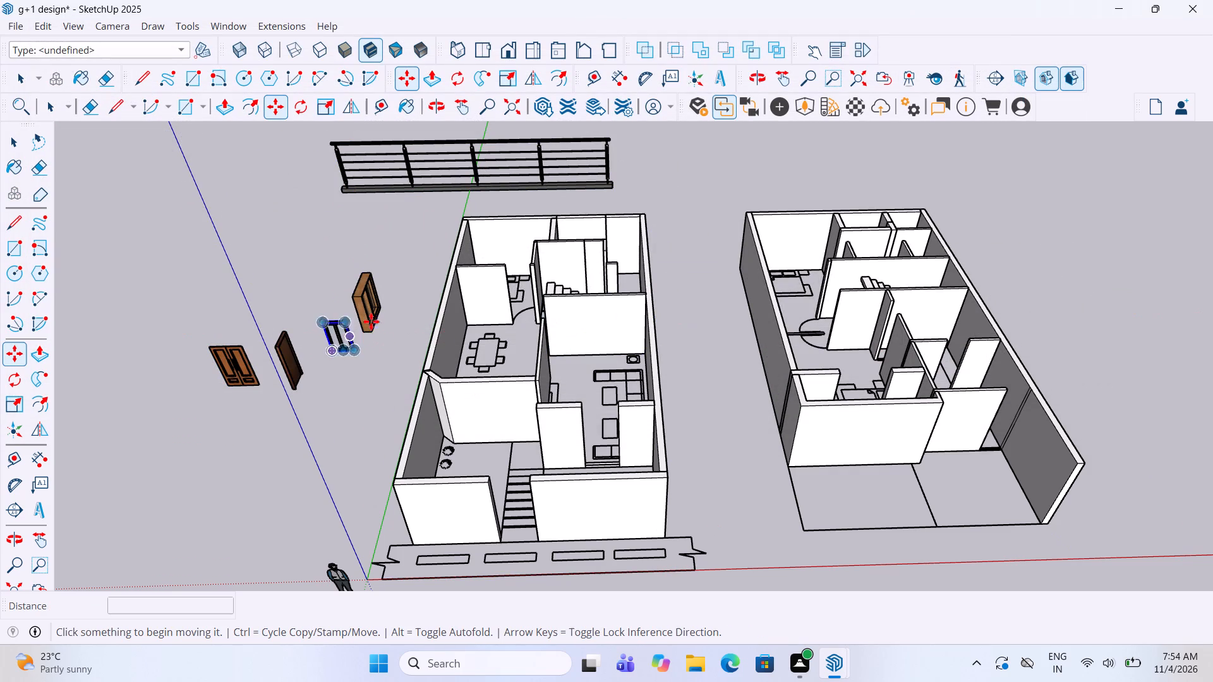
Push/Pull the strip in the gap of the ground-floor living room's front wall up 10' to wall height, then leave the group.
key("space")
scroll(368, 321, "up", 3)
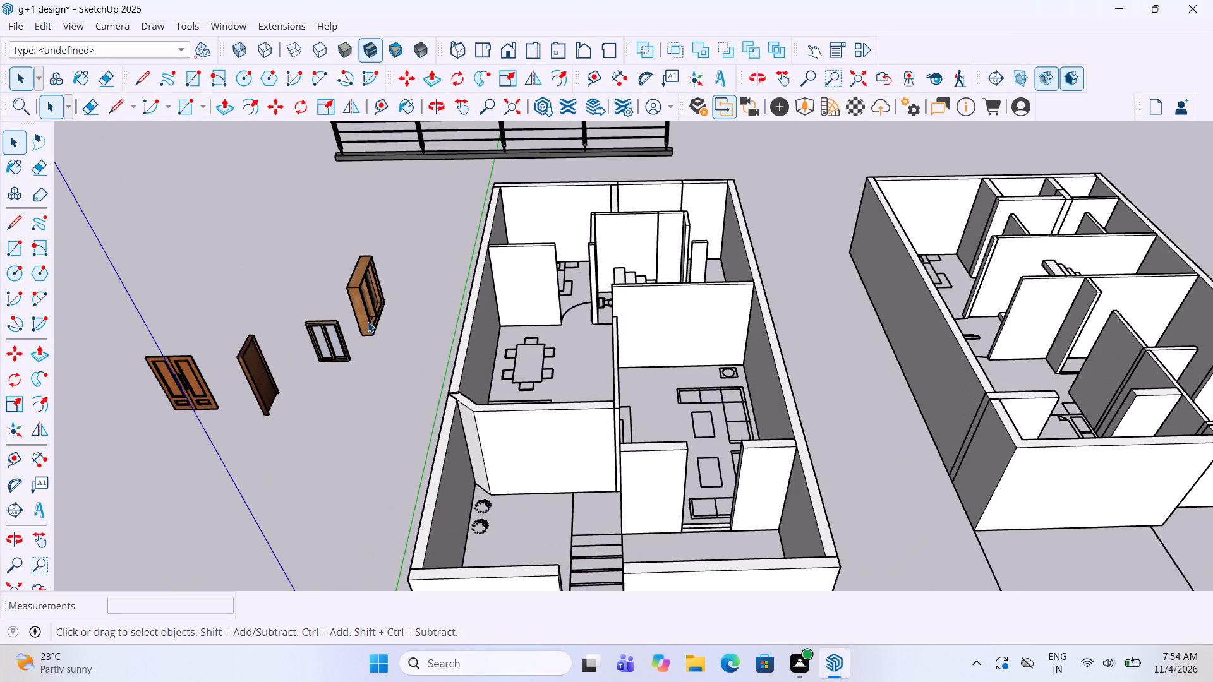
scroll(401, 343, "up", 1)
middle_click_drag(397, 337, 401, 313)
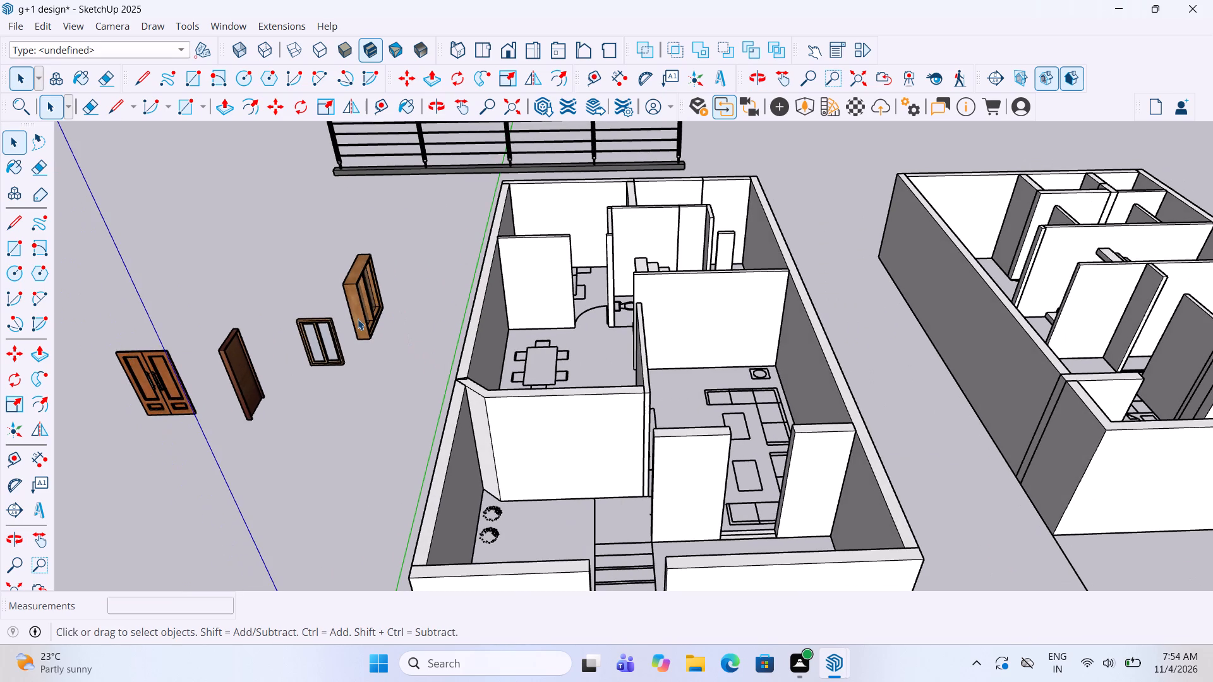
scroll(385, 290, "down", 4)
middle_click_drag(579, 377, 595, 434)
scroll(653, 444, "up", 8)
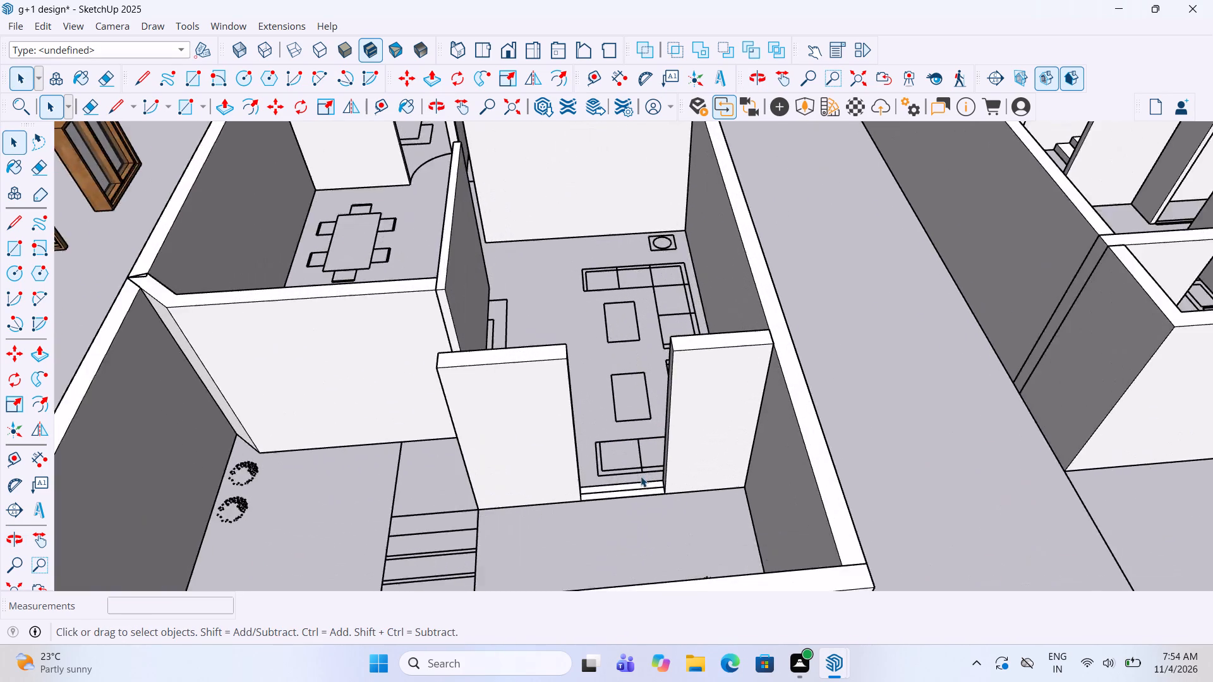
scroll(641, 476, "up", 4)
double_click(617, 503)
key("p")
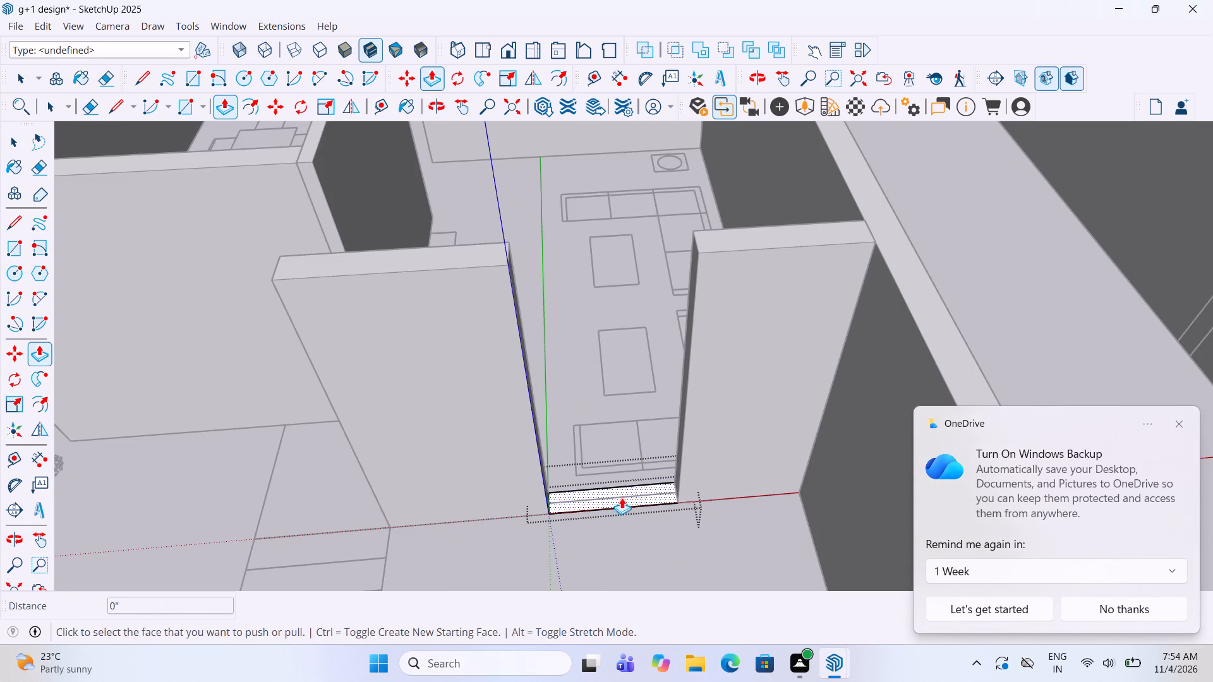
left_click(622, 496)
left_click(399, 258)
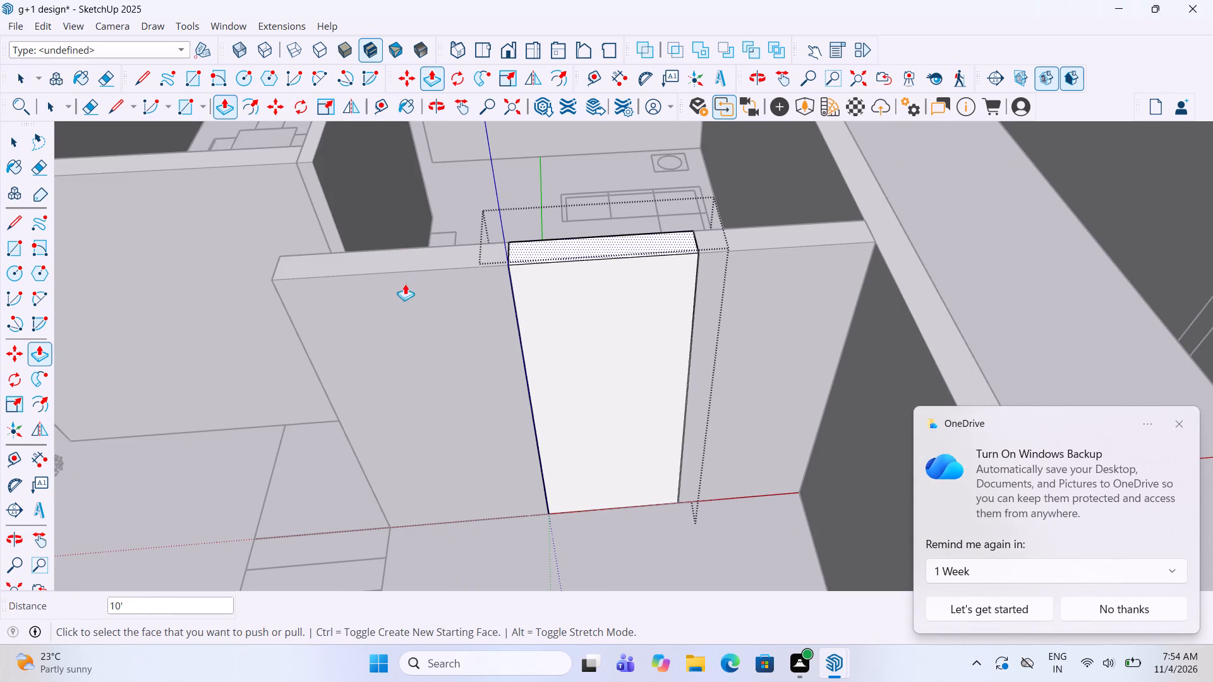
left_click(533, 518)
left_click(526, 510, "ctrl")
scroll(526, 510, "down", 4)
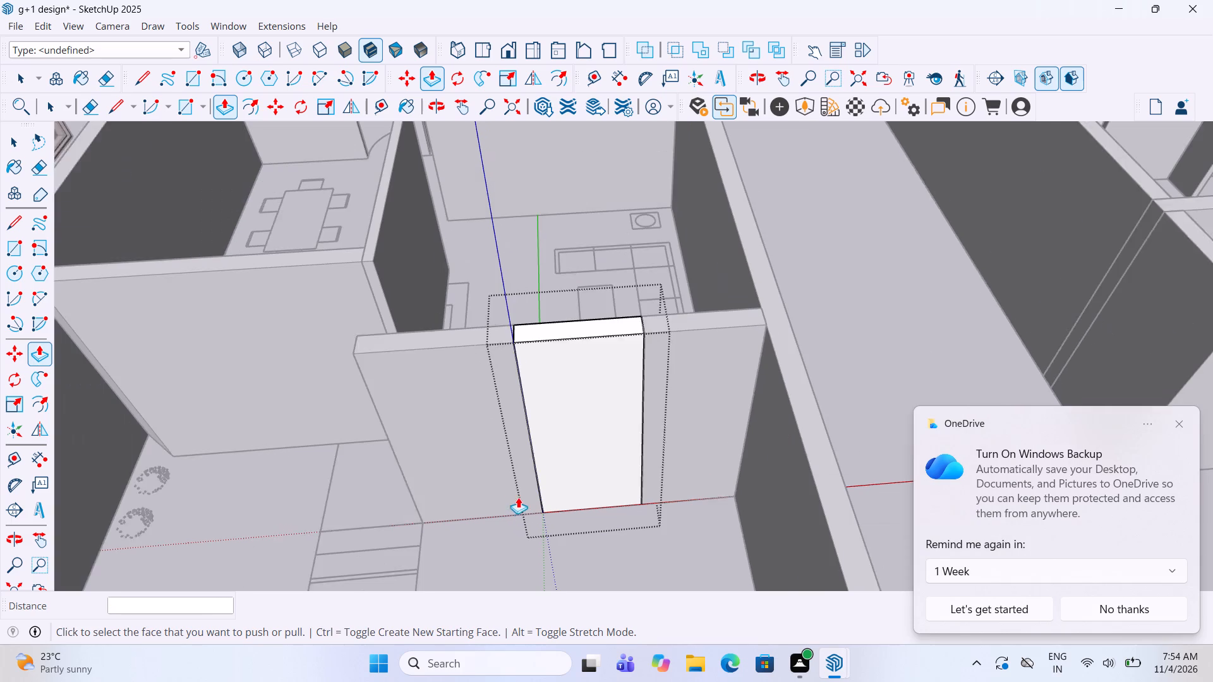
key("Escape")
key("Escape")
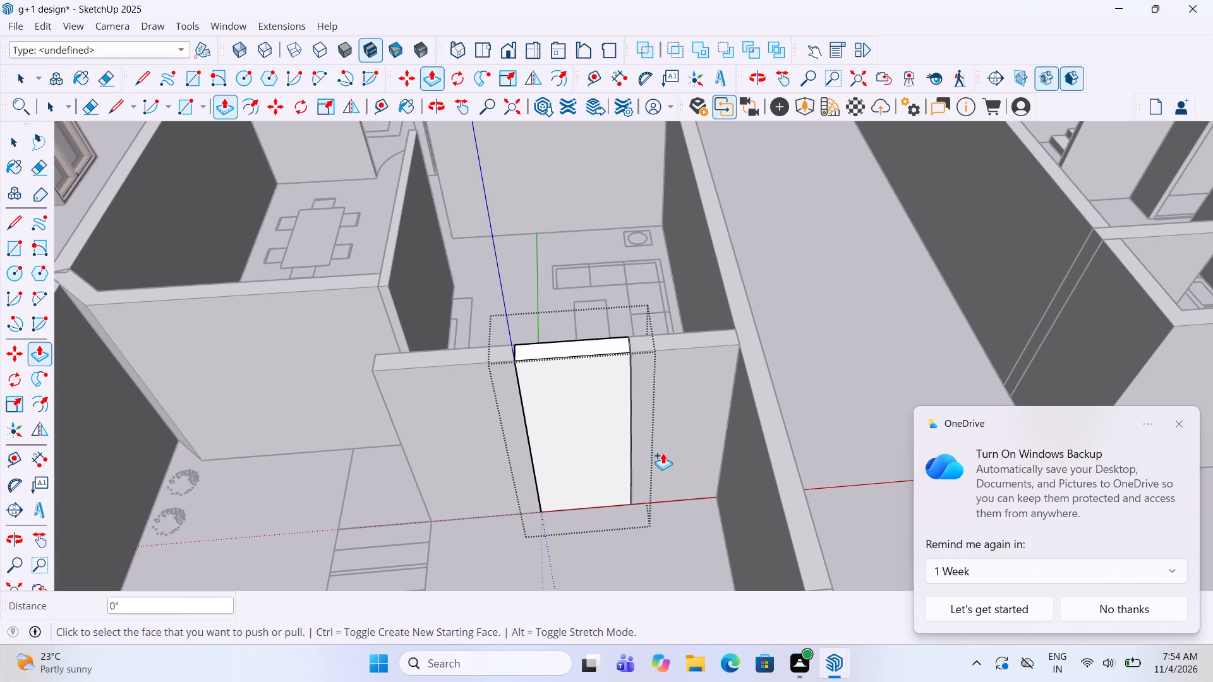
key("Escape")
key("space")
left_click(881, 352)
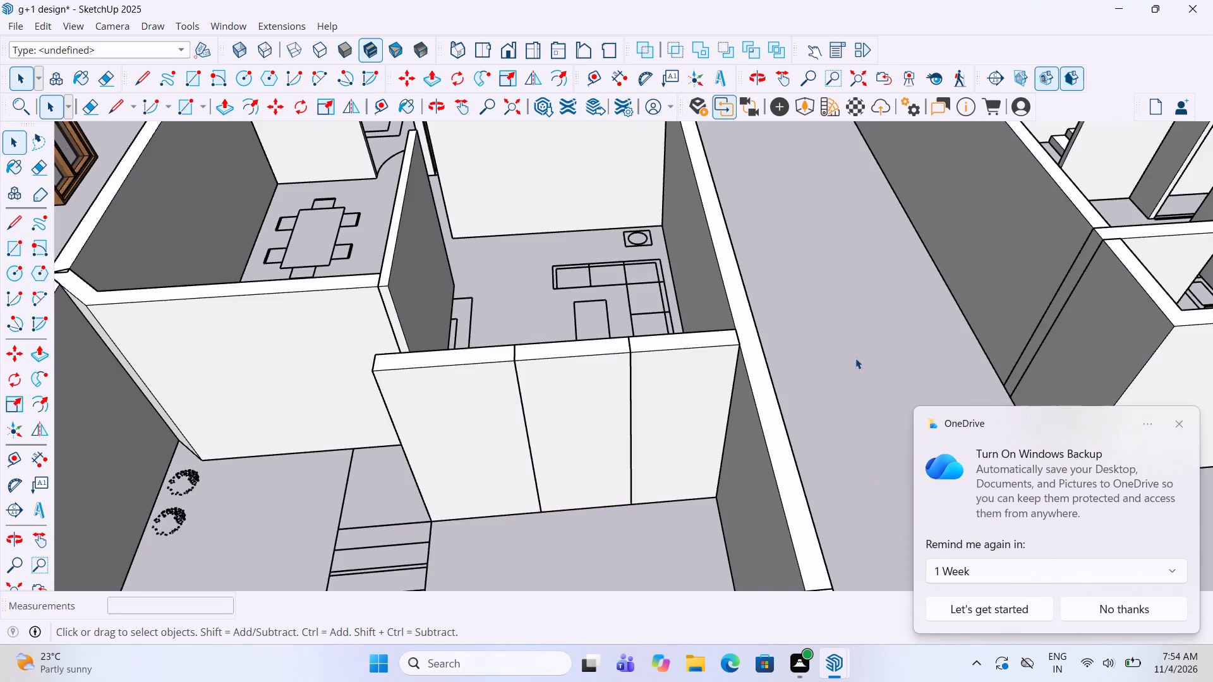
Place horizontal guides 3' above the base of the filled wall panel and 4' above that first guide.
middle_click_drag(842, 349, 817, 332)
left_click(15, 453)
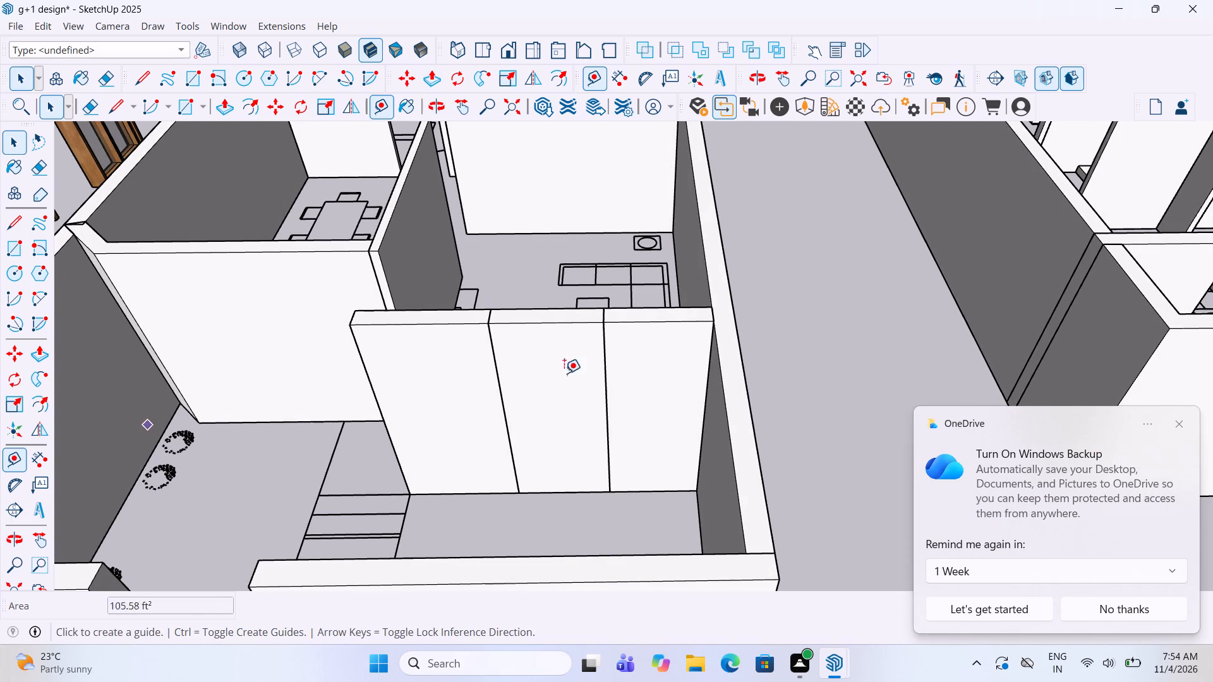
left_click(550, 493)
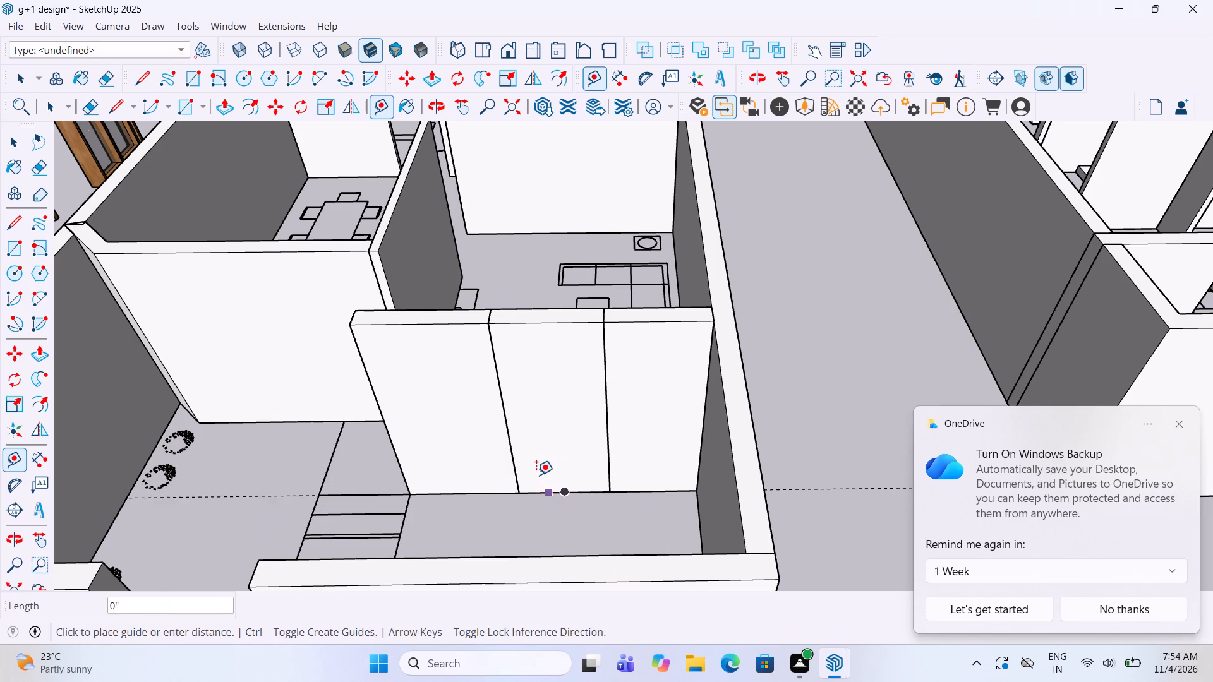
type("3'")
key("Return")
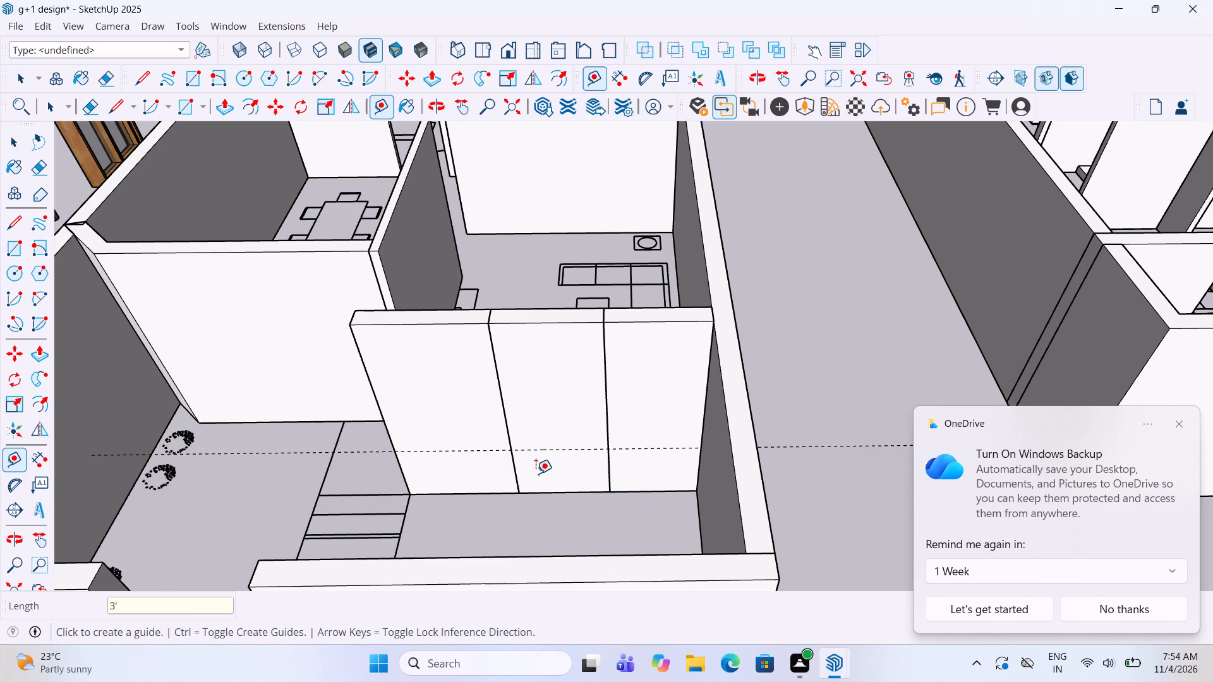
left_click(536, 448)
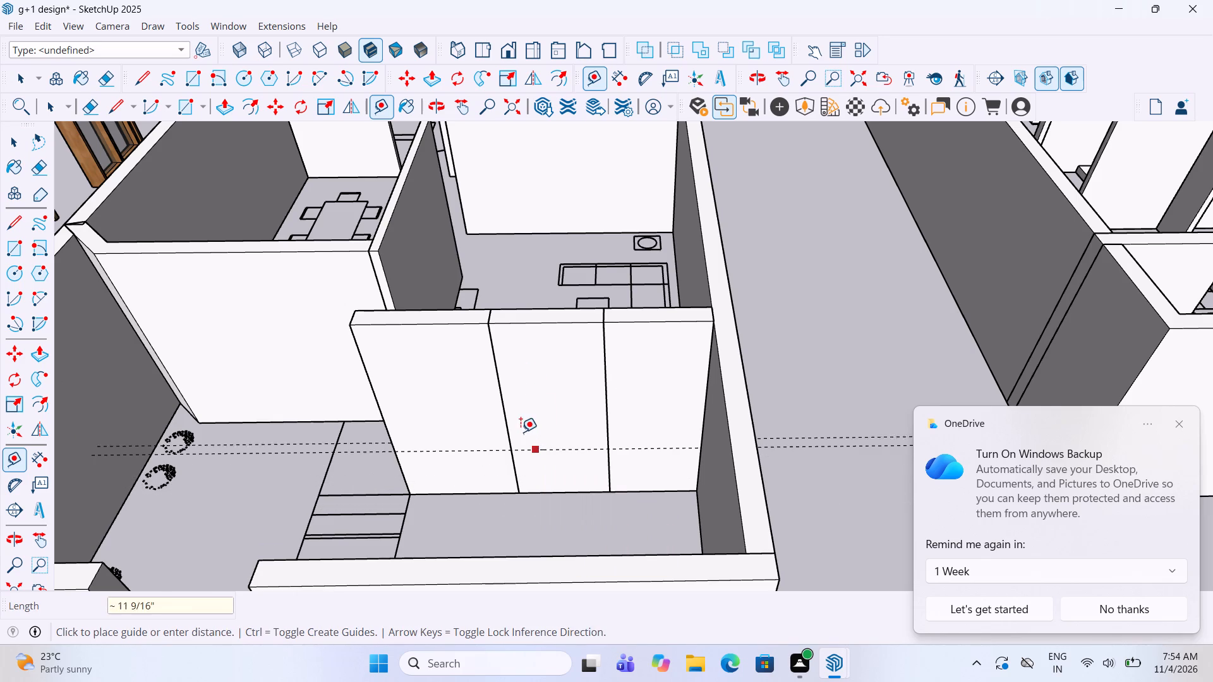
type("4'")
key("Return")
Inside the panel's group, draw a 4' by 4' rectangle between the two guides across the panel's full width.
key("space")
double_click(541, 398)
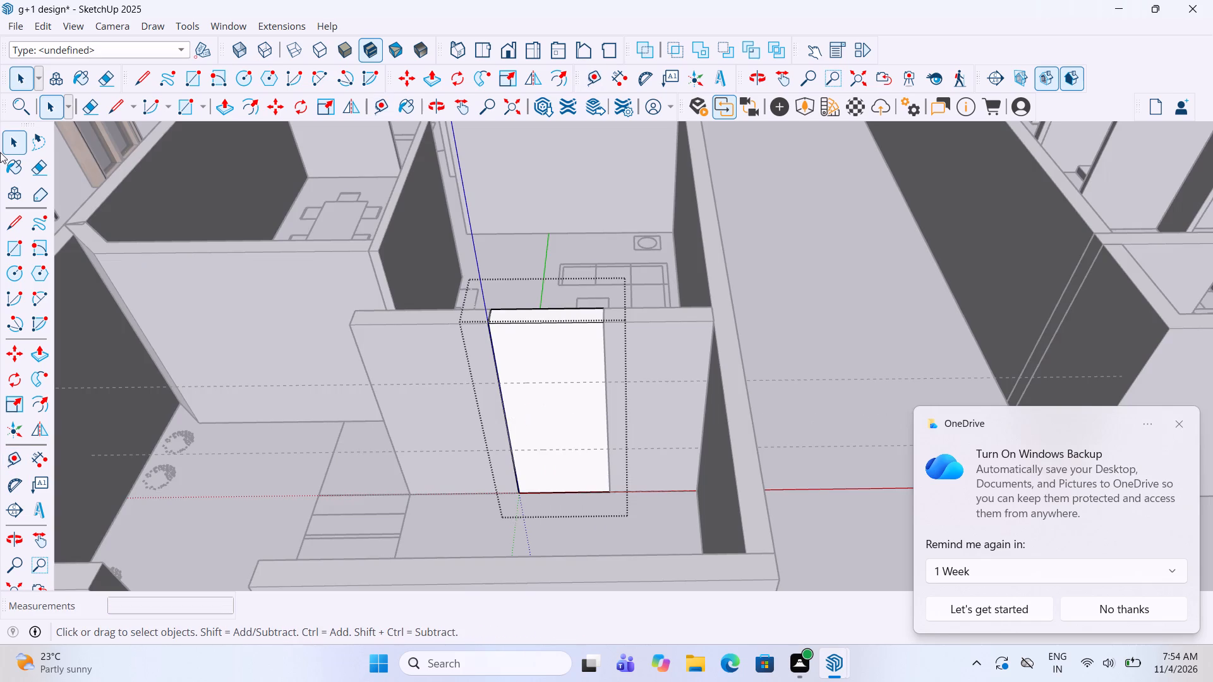
left_click(18, 236)
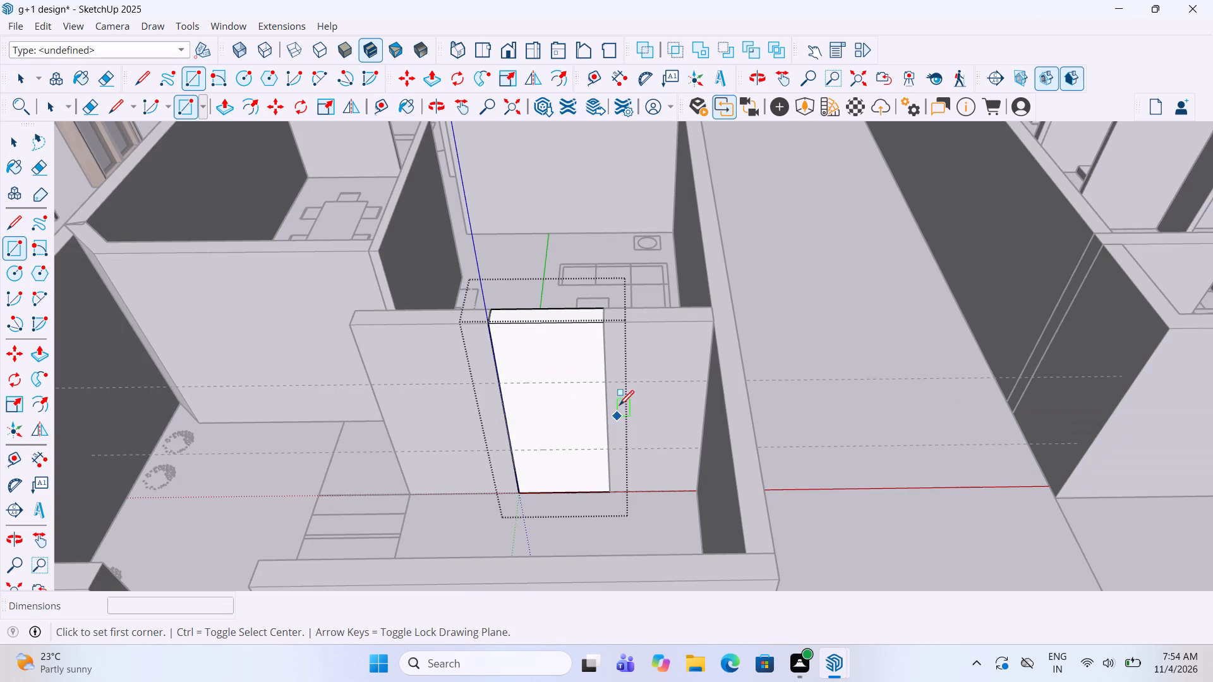
double_click(608, 384)
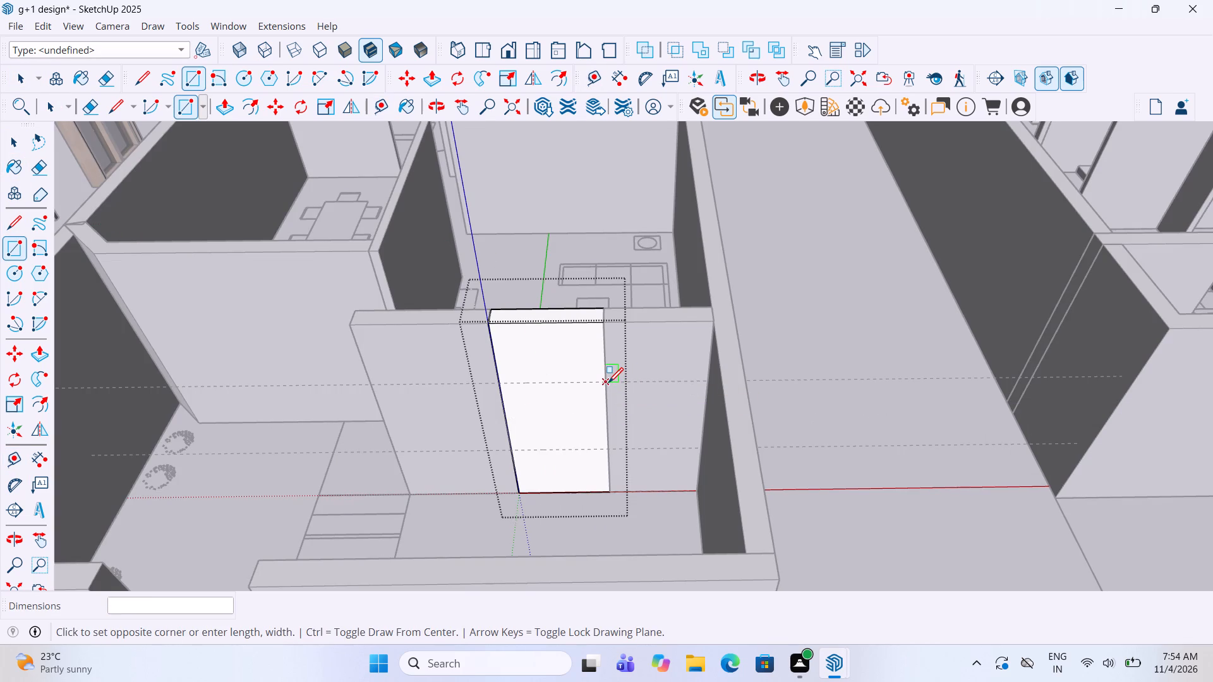
left_click(512, 450)
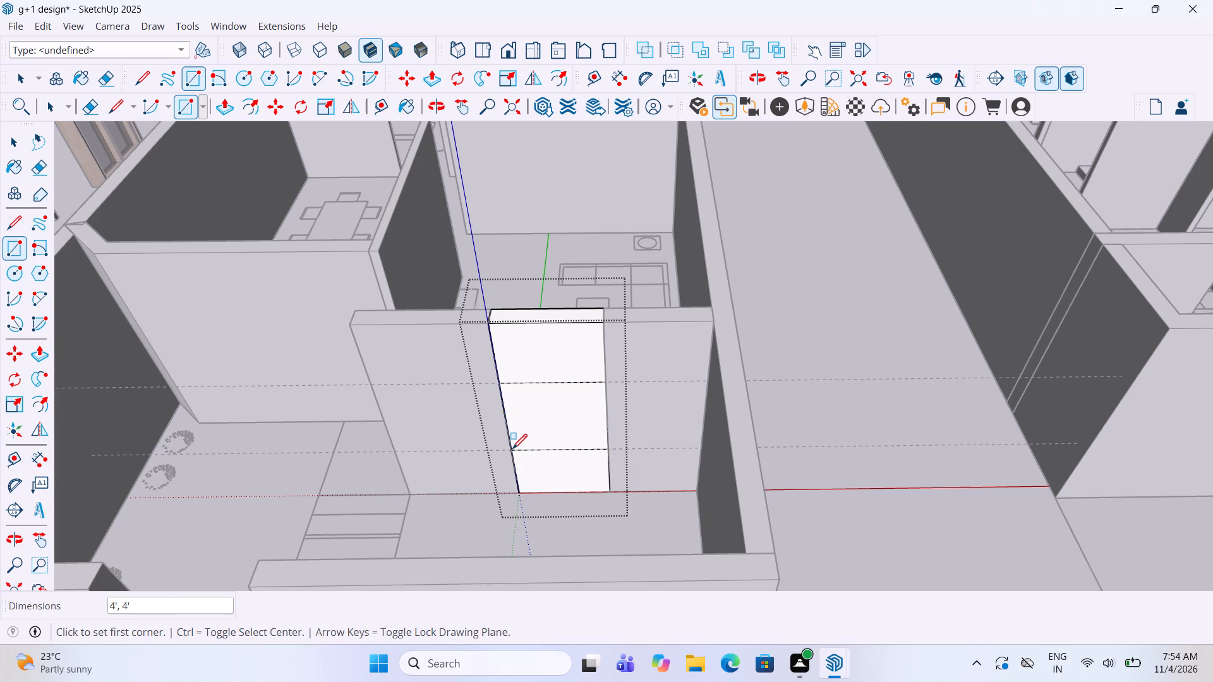
Push the rectangle through the panel's thickness and delete its face to open the window, then leave the group.
key("p")
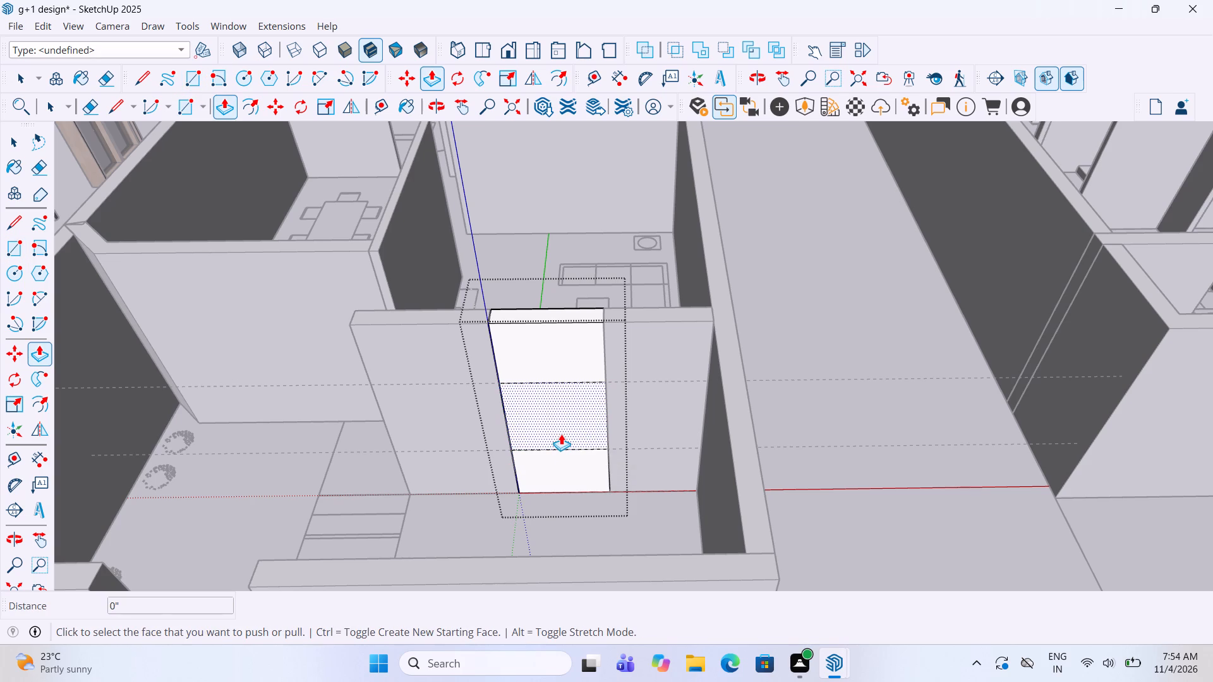
left_click_drag(561, 434, 536, 400)
left_click(536, 400)
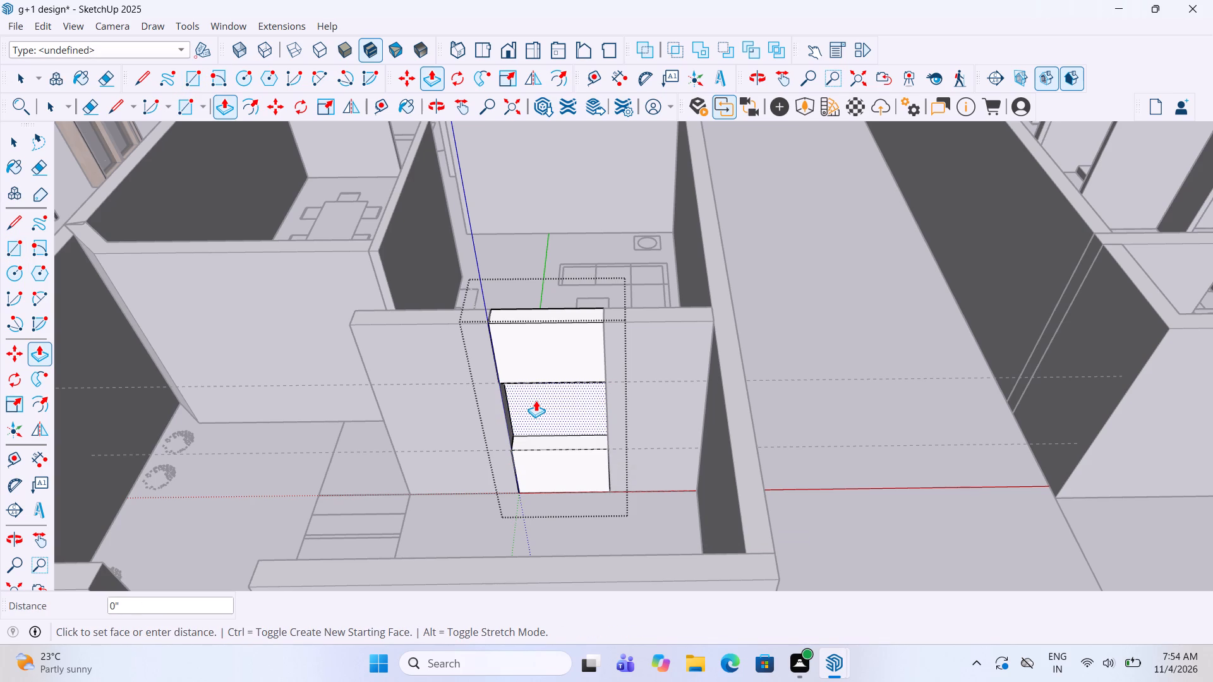
key("Delete")
key("space")
left_click(992, 338)
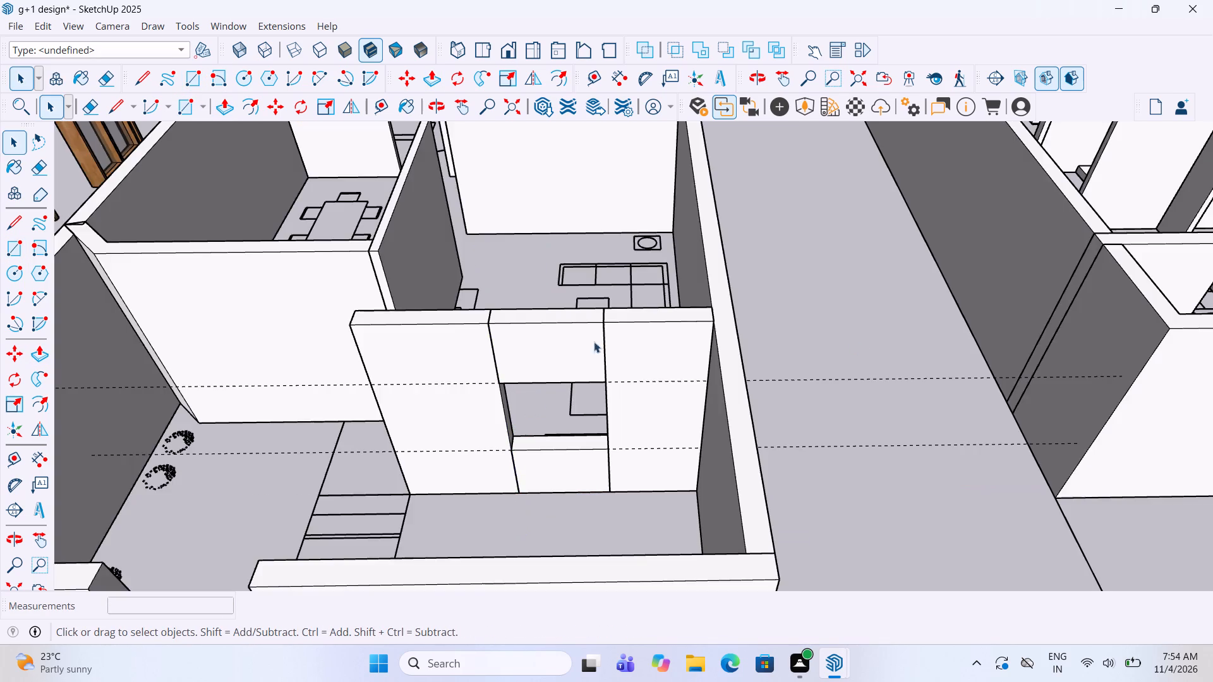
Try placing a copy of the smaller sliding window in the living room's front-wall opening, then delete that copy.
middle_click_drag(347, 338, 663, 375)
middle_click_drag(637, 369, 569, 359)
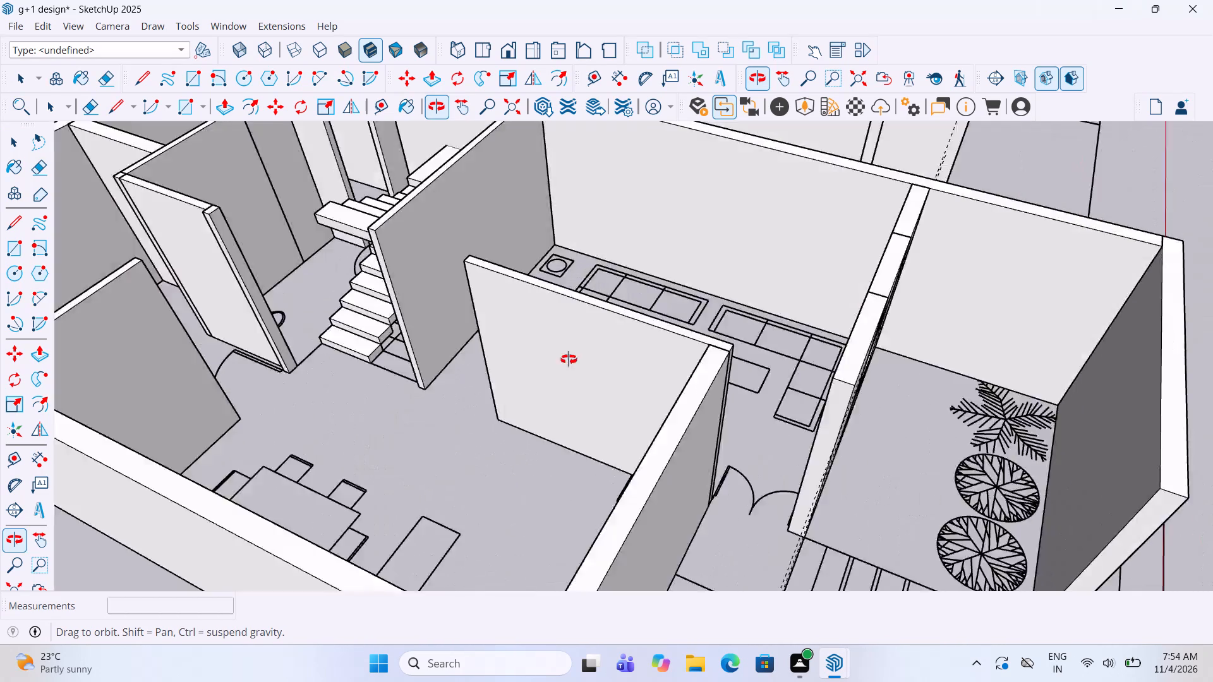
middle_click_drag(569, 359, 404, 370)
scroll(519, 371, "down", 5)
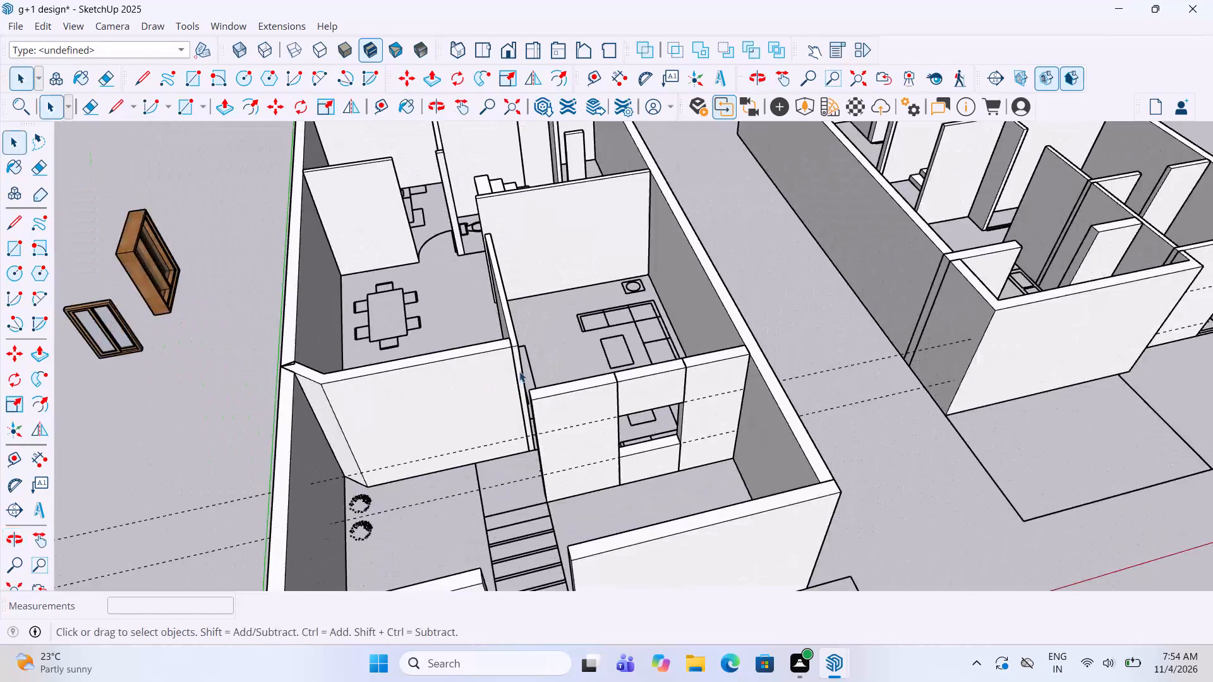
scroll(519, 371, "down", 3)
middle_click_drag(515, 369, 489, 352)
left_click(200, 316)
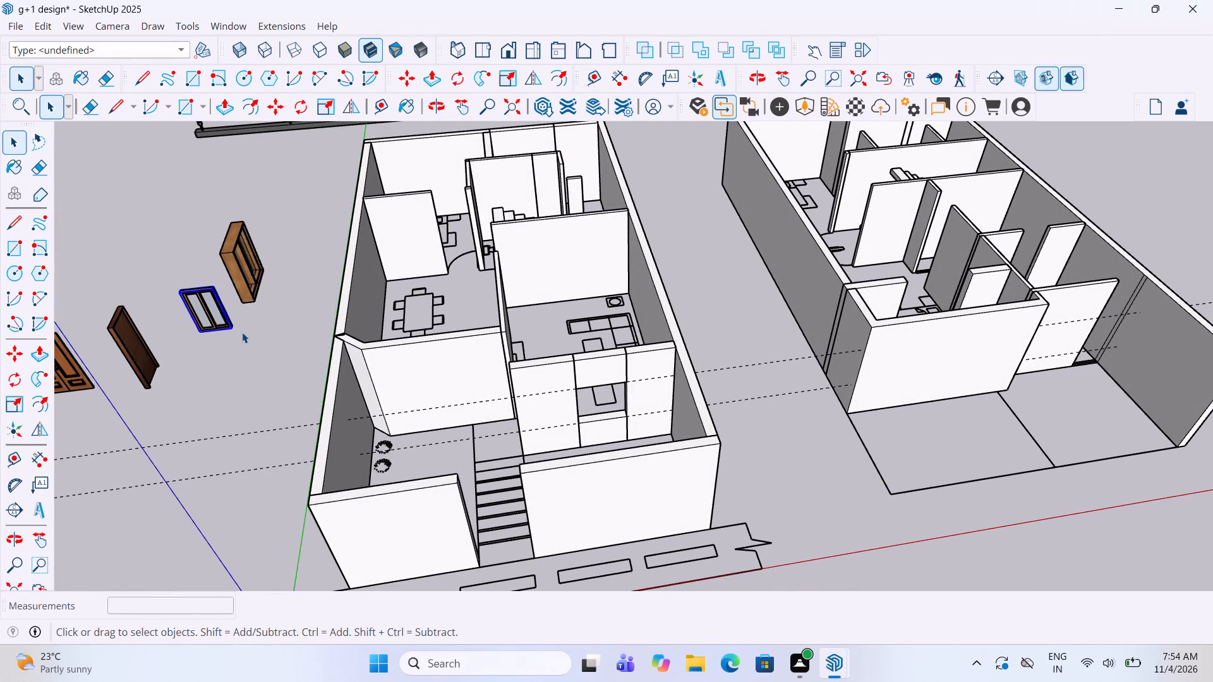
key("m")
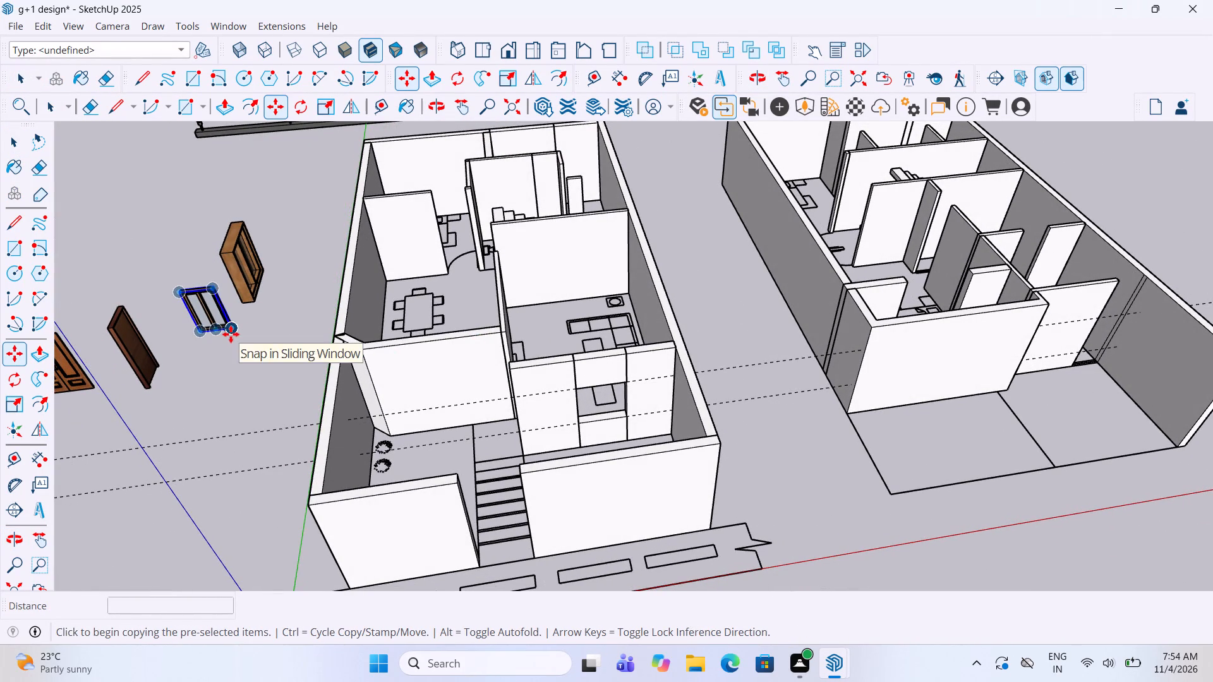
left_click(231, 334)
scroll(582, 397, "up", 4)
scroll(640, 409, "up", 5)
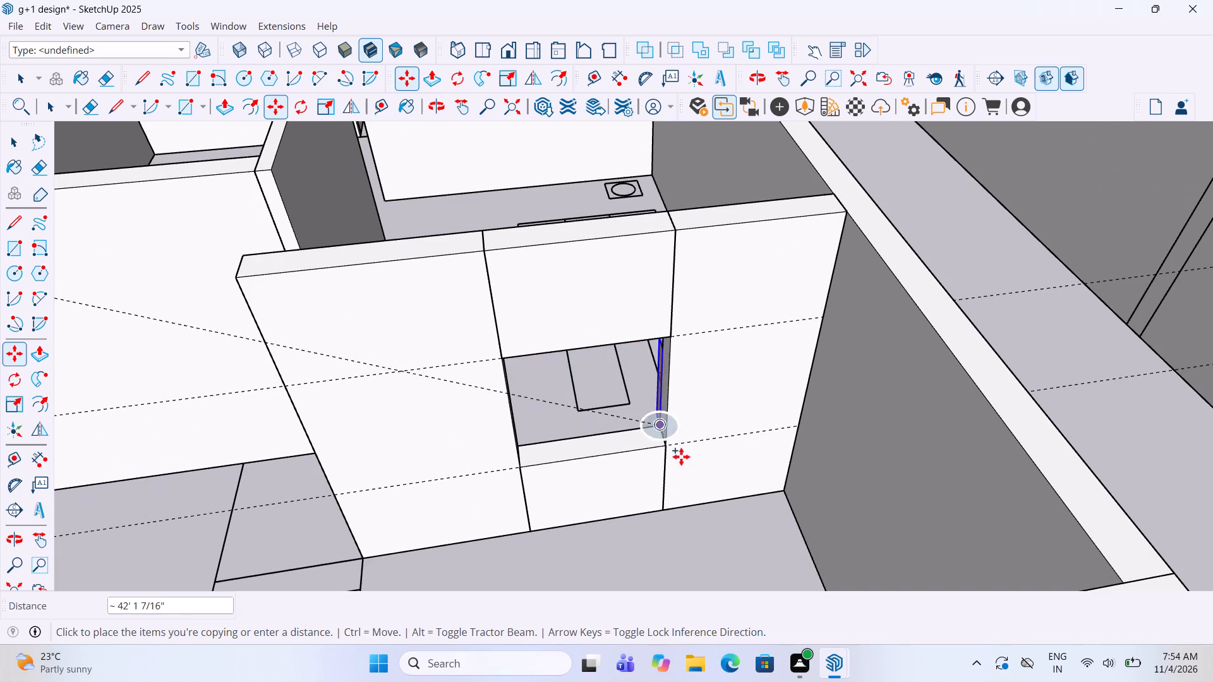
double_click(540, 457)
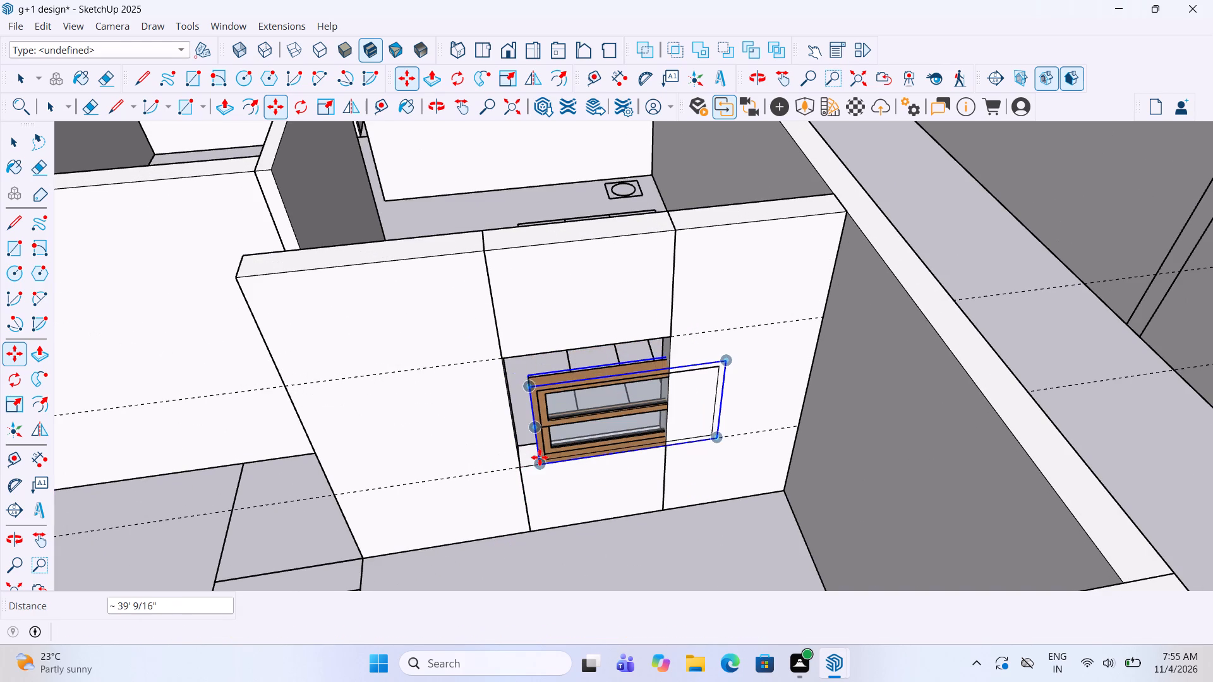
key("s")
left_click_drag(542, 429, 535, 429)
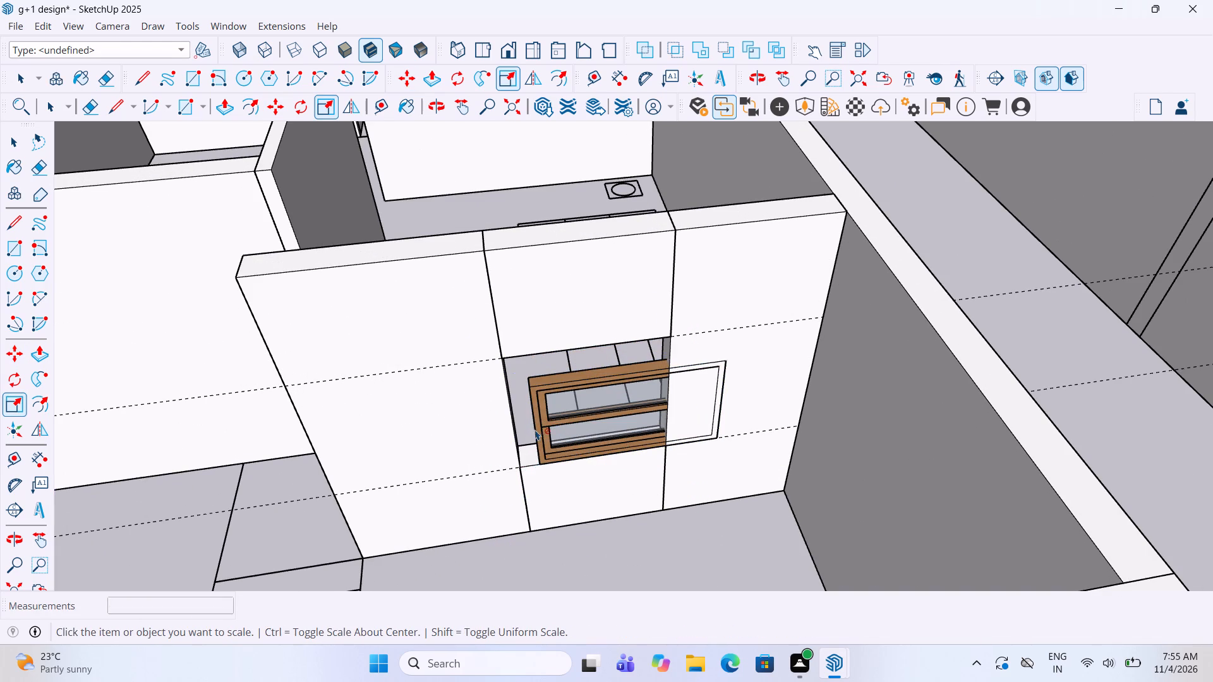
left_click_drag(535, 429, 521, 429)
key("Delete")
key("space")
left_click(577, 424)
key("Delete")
Rotate the larger two-pane sliding window 90° about the vertical axis so it runs parallel to the front wall.
scroll(573, 414, "down", 3)
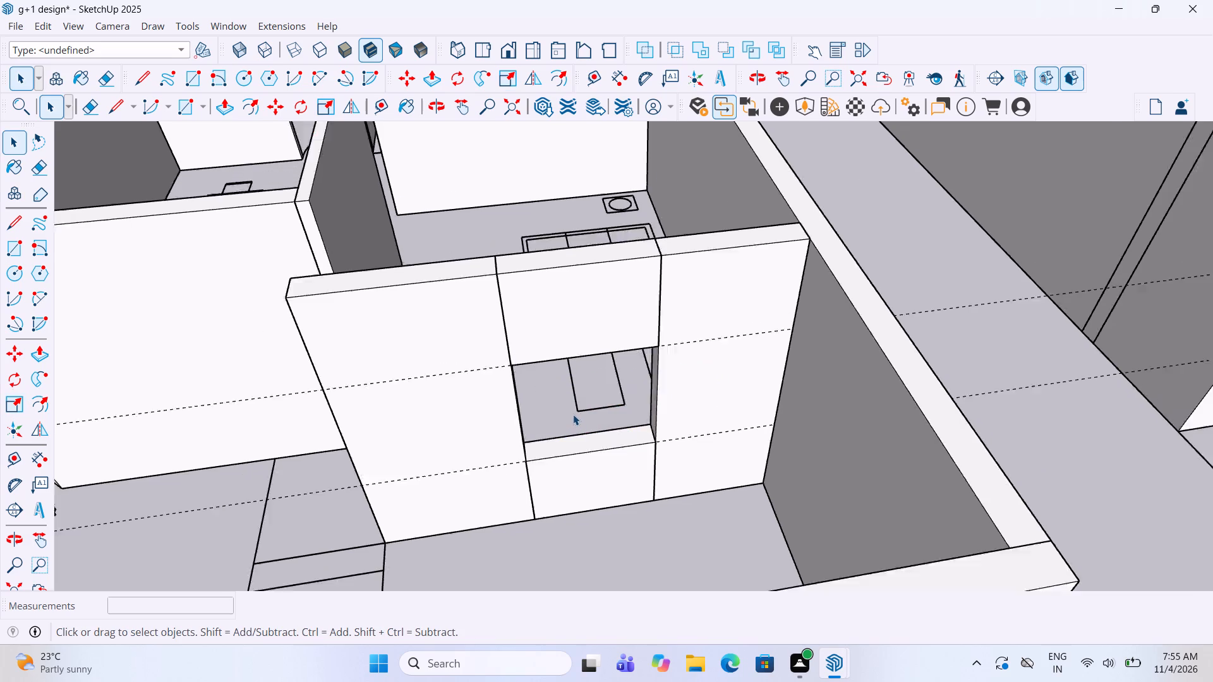
scroll(573, 414, "down", 8)
middle_click_drag(243, 279, 267, 229)
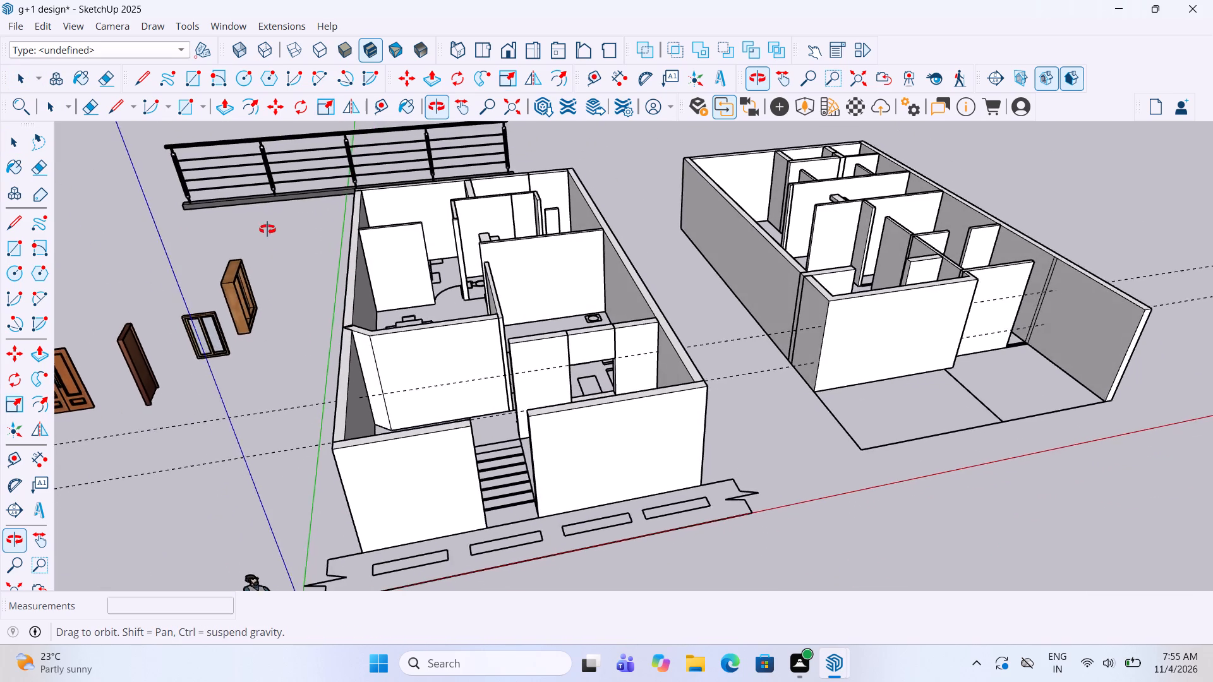
middle_click_drag(267, 229, 715, 153)
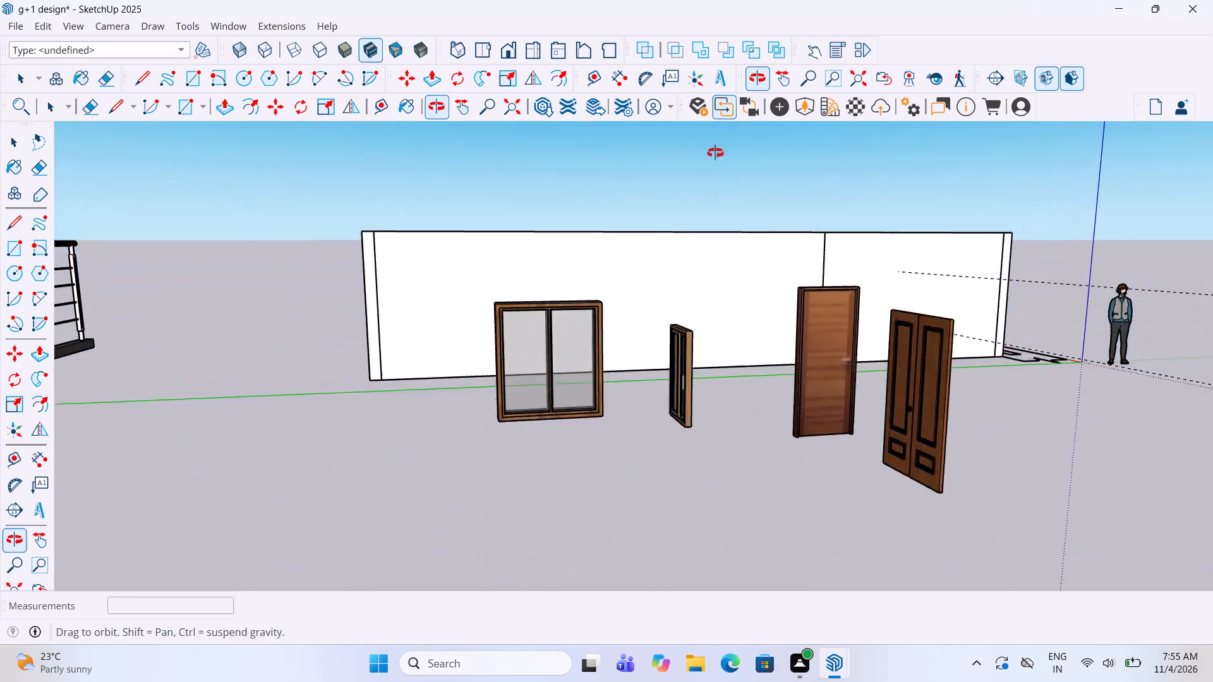
middle_click_drag(715, 153, 327, 297)
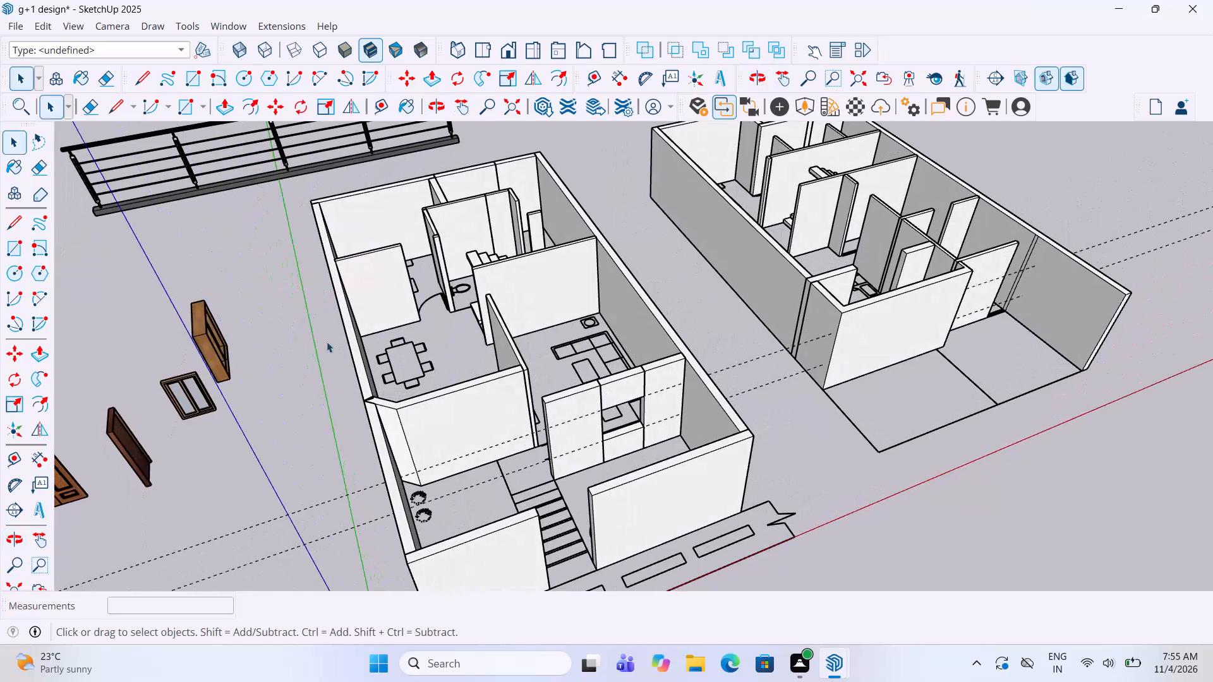
left_click(212, 339)
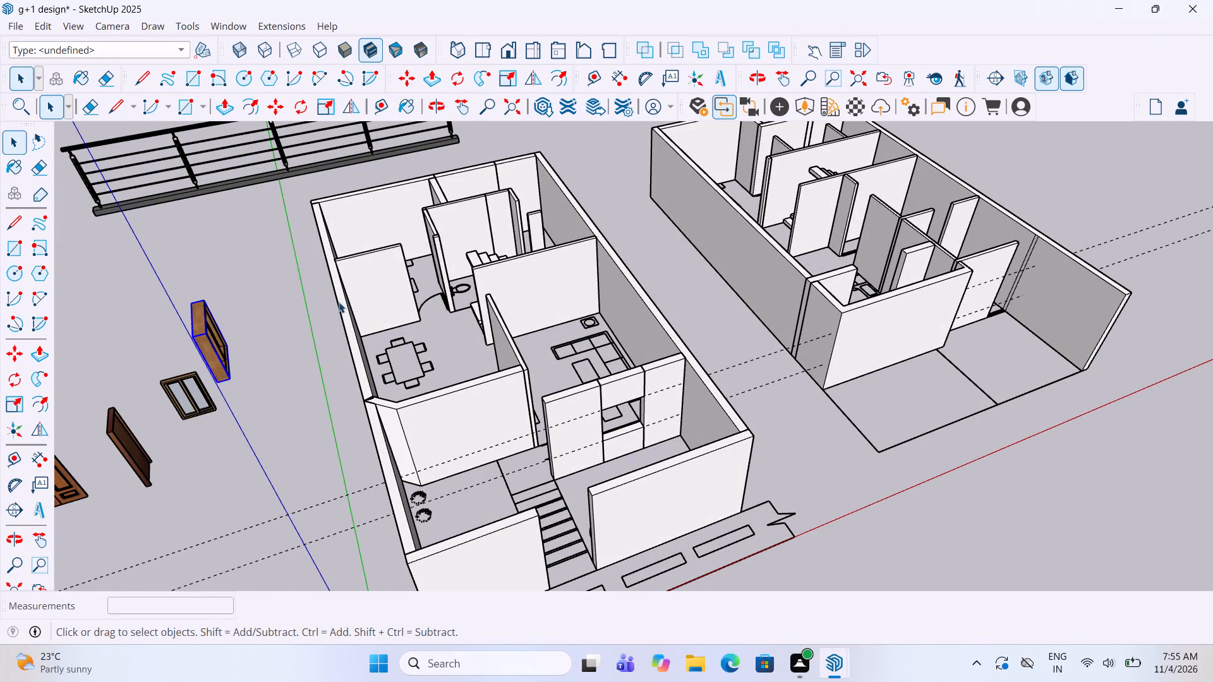
middle_click_drag(337, 302, 323, 302)
left_click(16, 376)
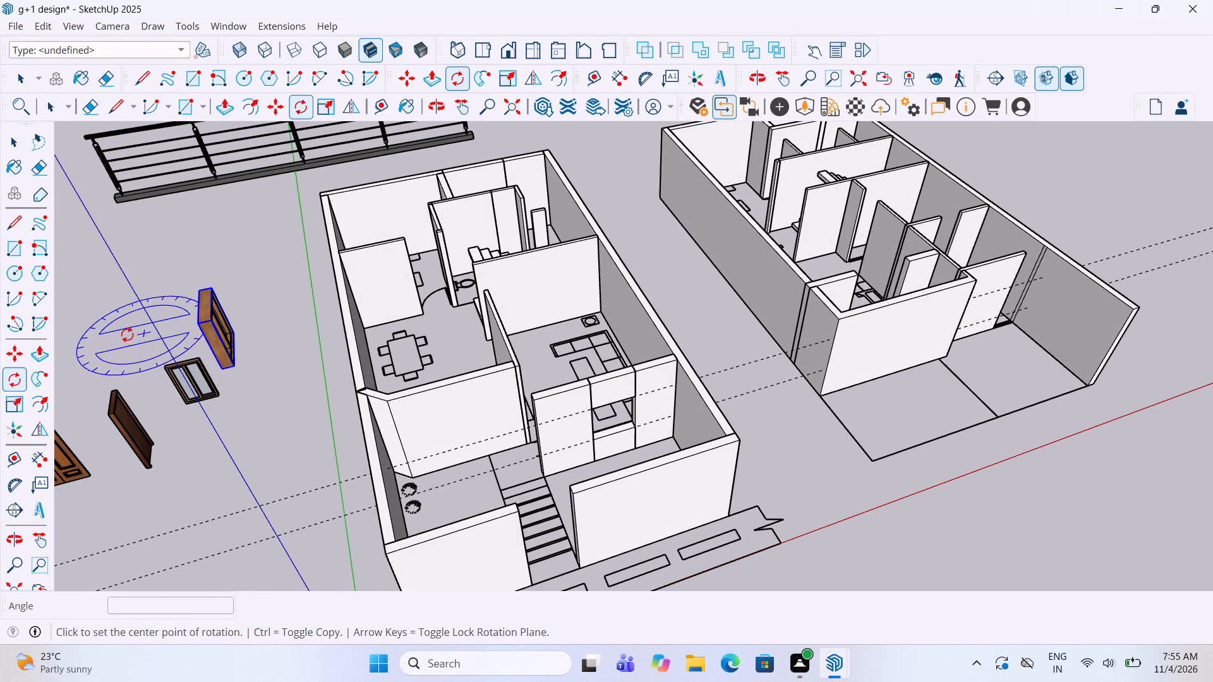
left_click(126, 335)
left_click(140, 335)
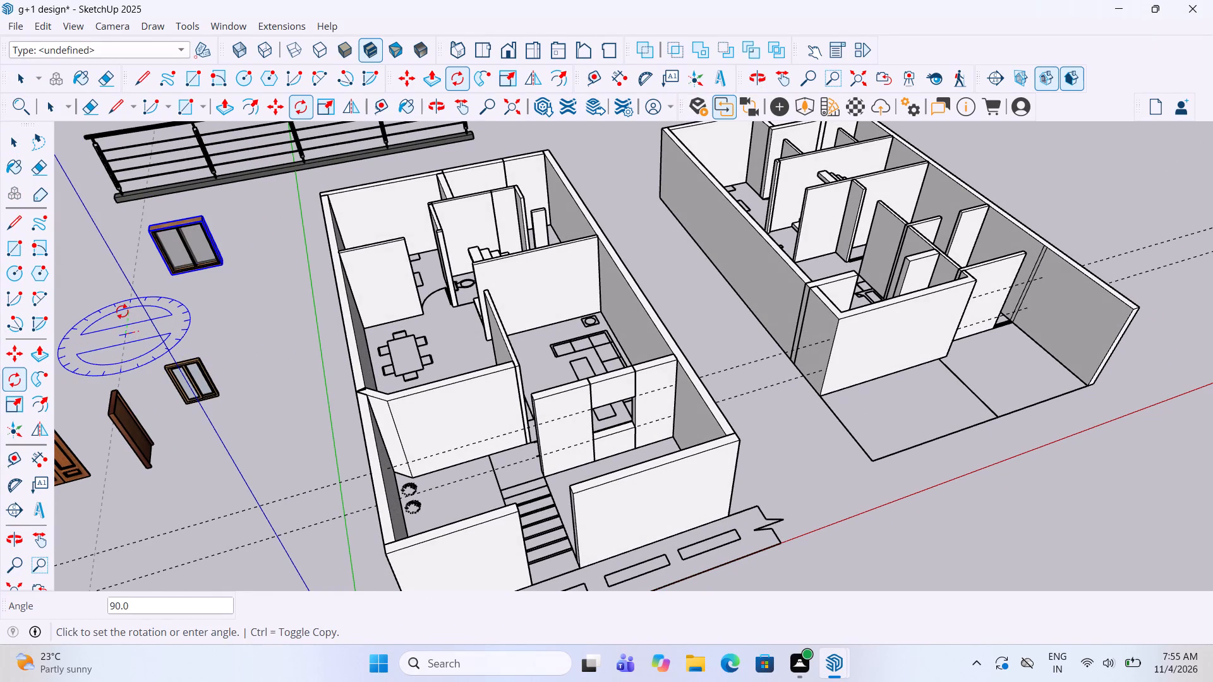
left_click(122, 311)
Move the rotated window by its bottom corner onto the lower corner of the opening in the living room's front wall.
key("m")
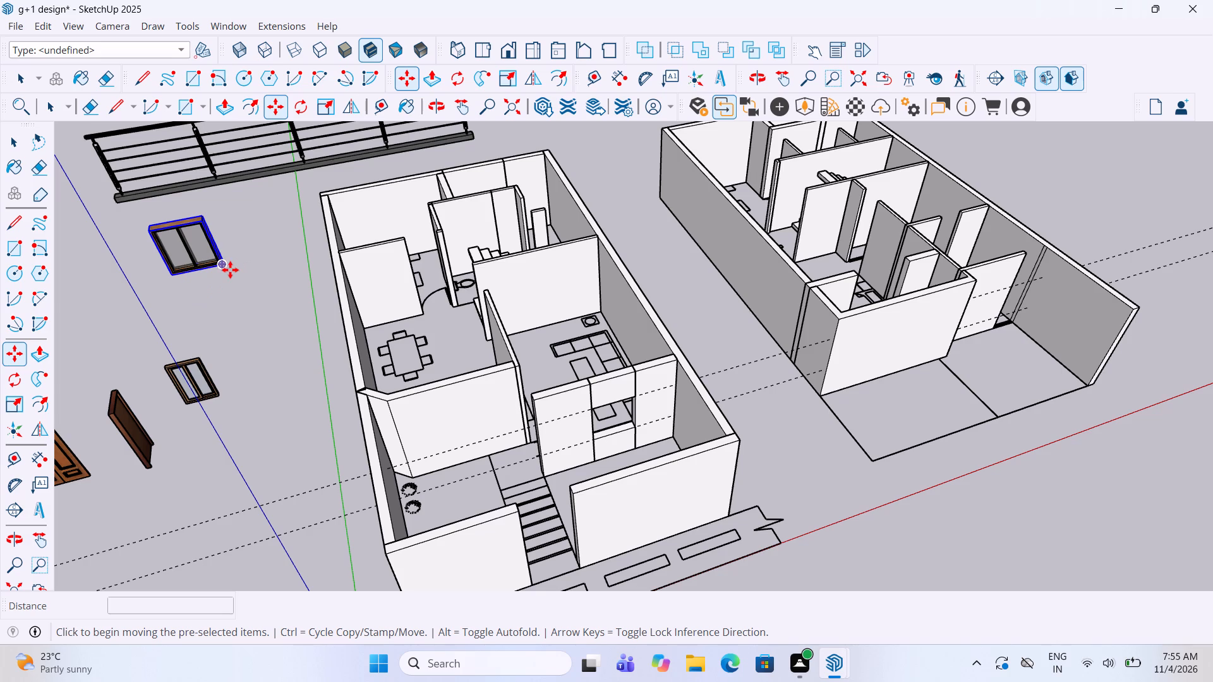
left_click(227, 267)
scroll(811, 464, "up", 3)
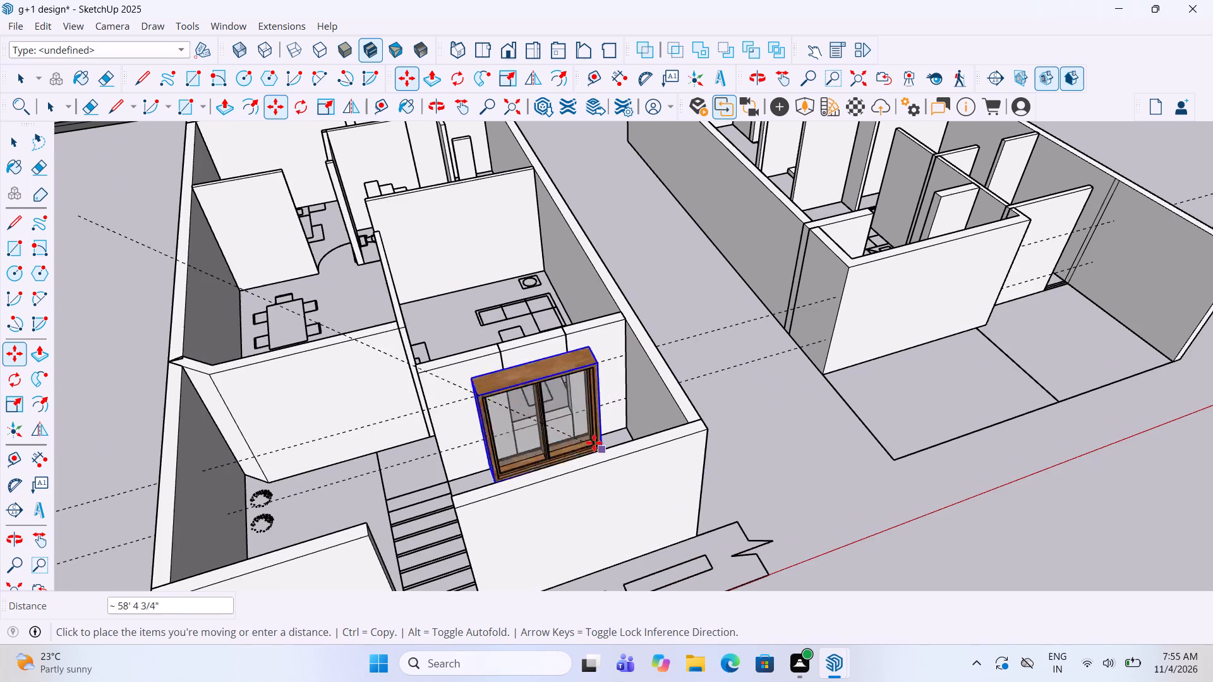
scroll(594, 443, "up", 10)
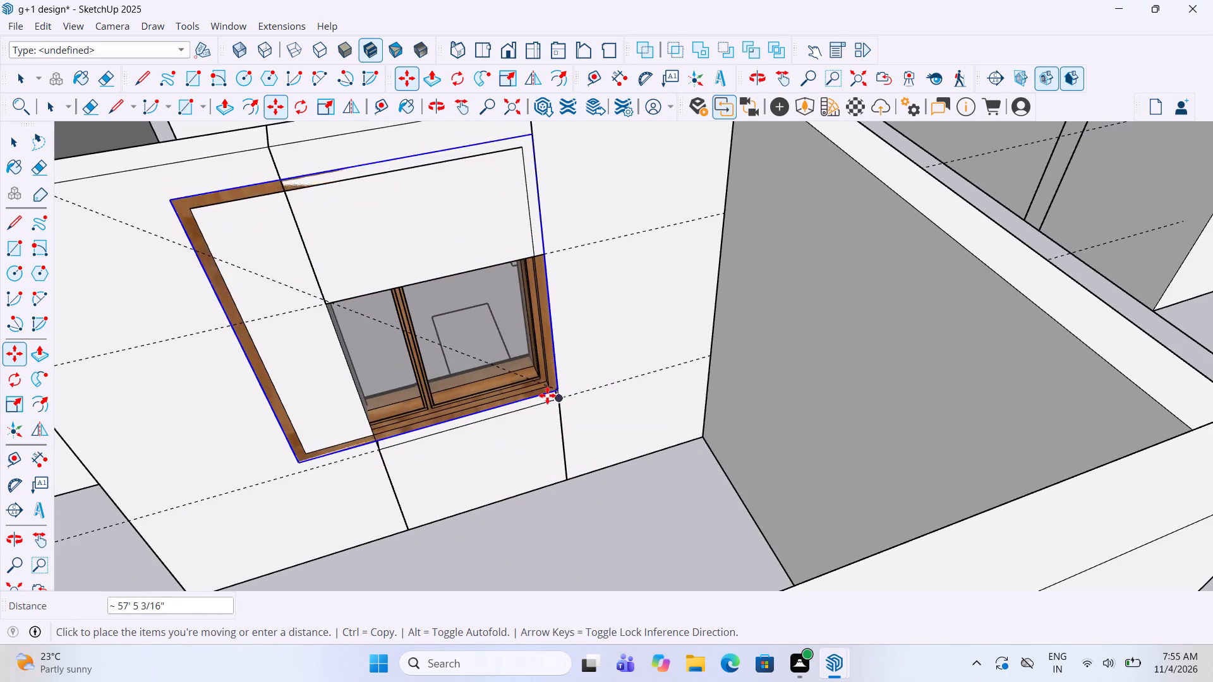
left_click(550, 398)
Scale the window to about 0.72 in width and 0.65 in height to fit the 4' by 4' opening.
key("s")
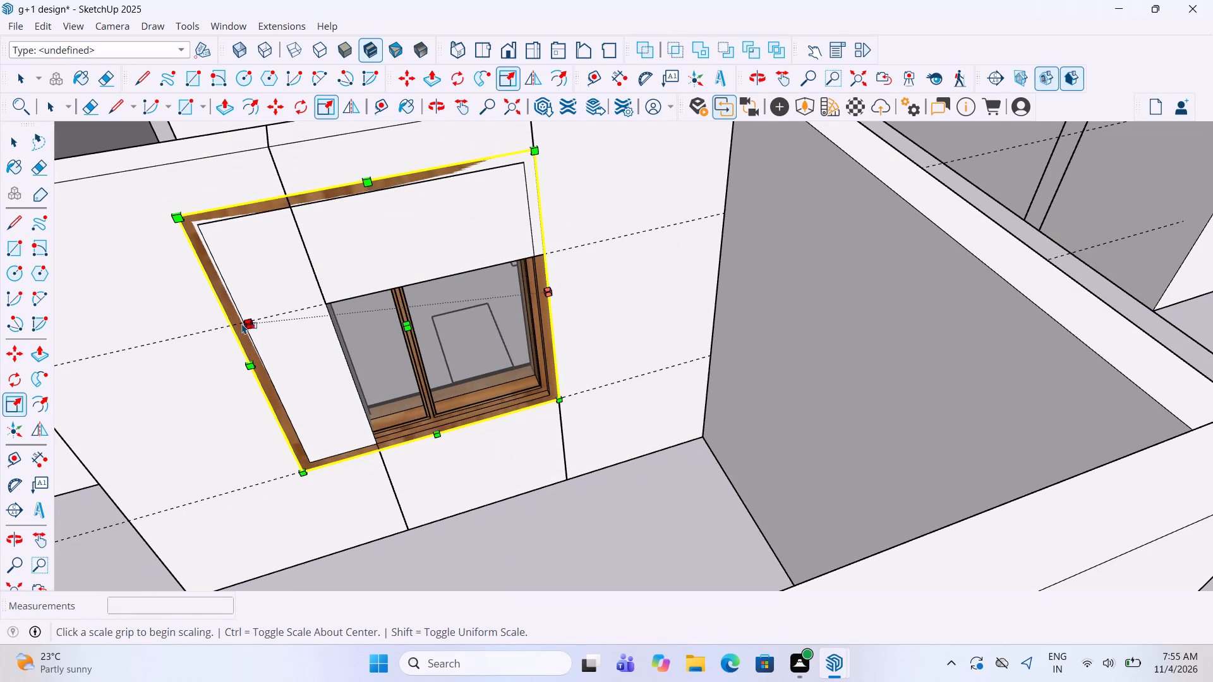
left_click_drag(245, 338, 291, 325)
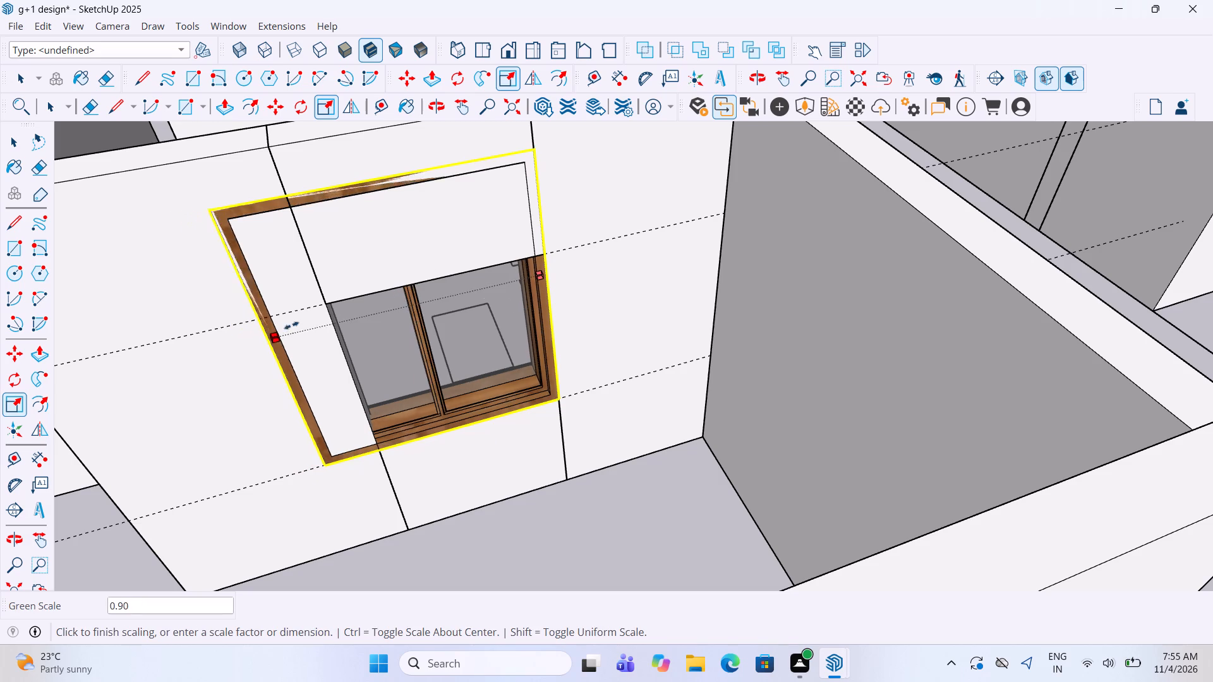
left_click_drag(291, 325, 334, 315)
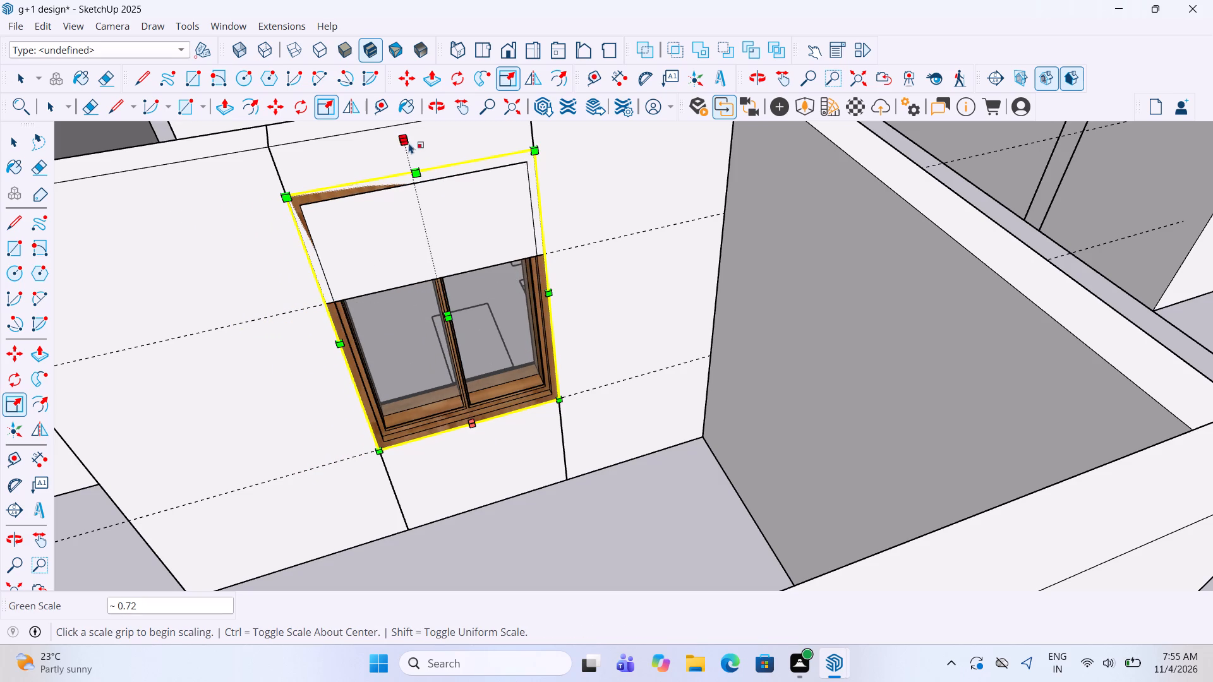
left_click_drag(407, 152, 417, 227)
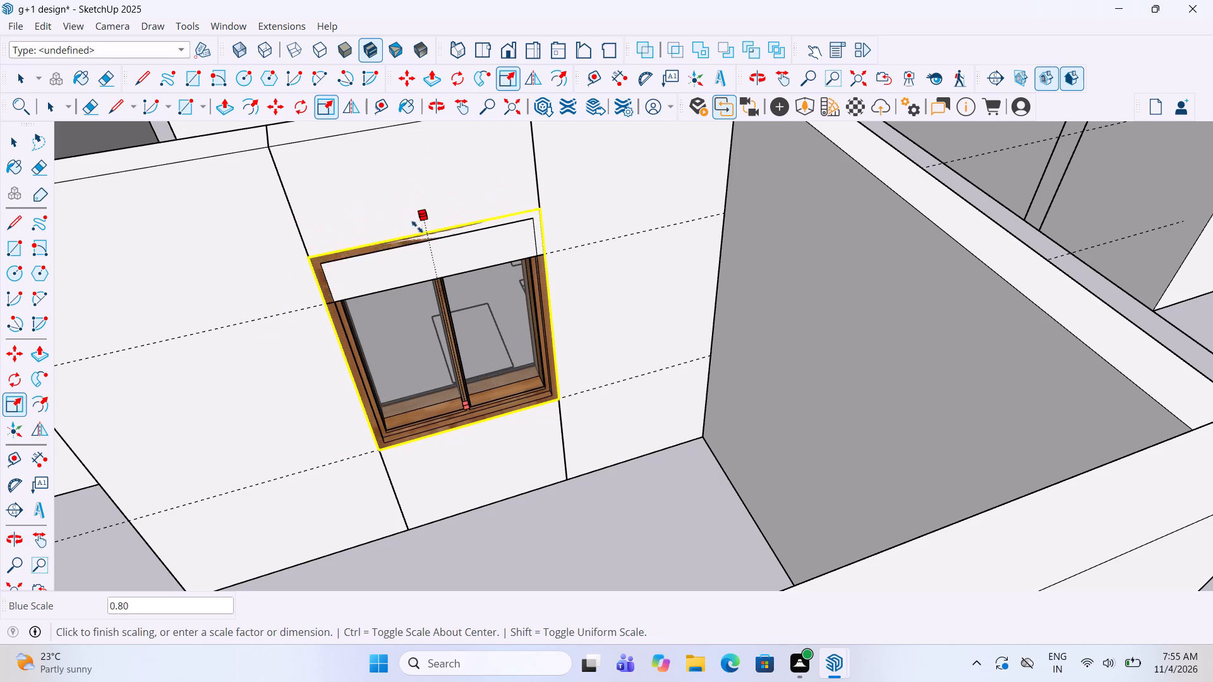
left_click_drag(417, 227, 422, 278)
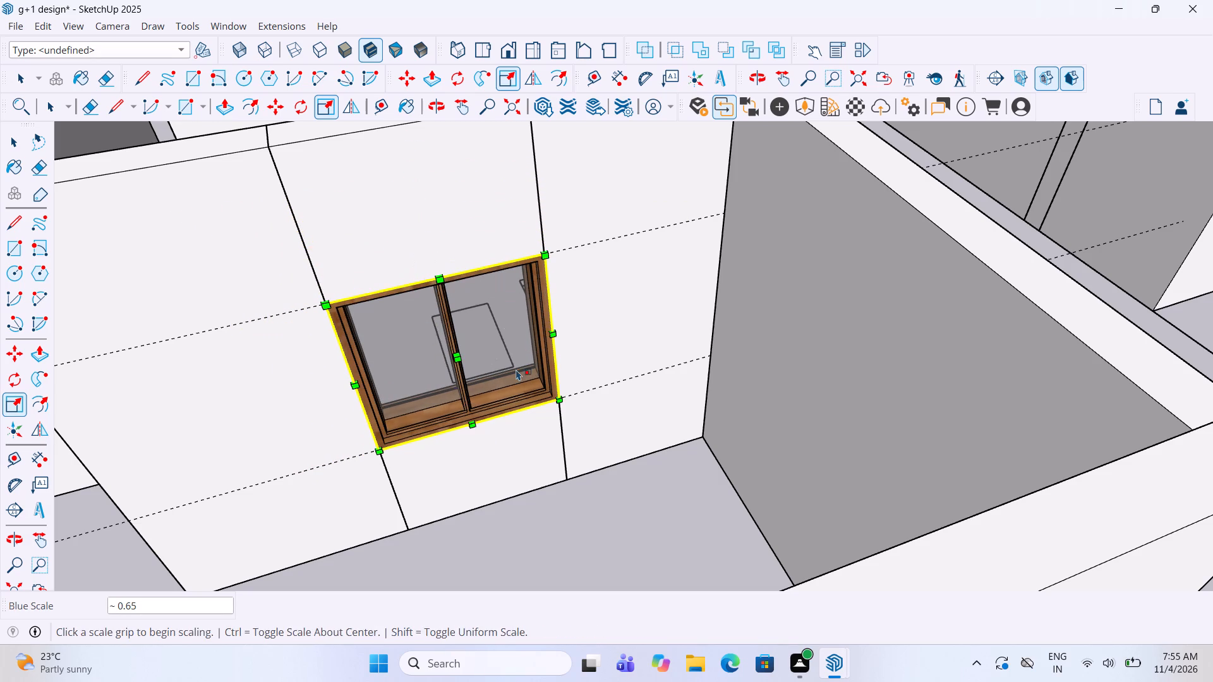
Scale the window's depth from its inner and outer faces so it sits within the wall thickness, then deselect it.
middle_click_drag(509, 366, 969, 370)
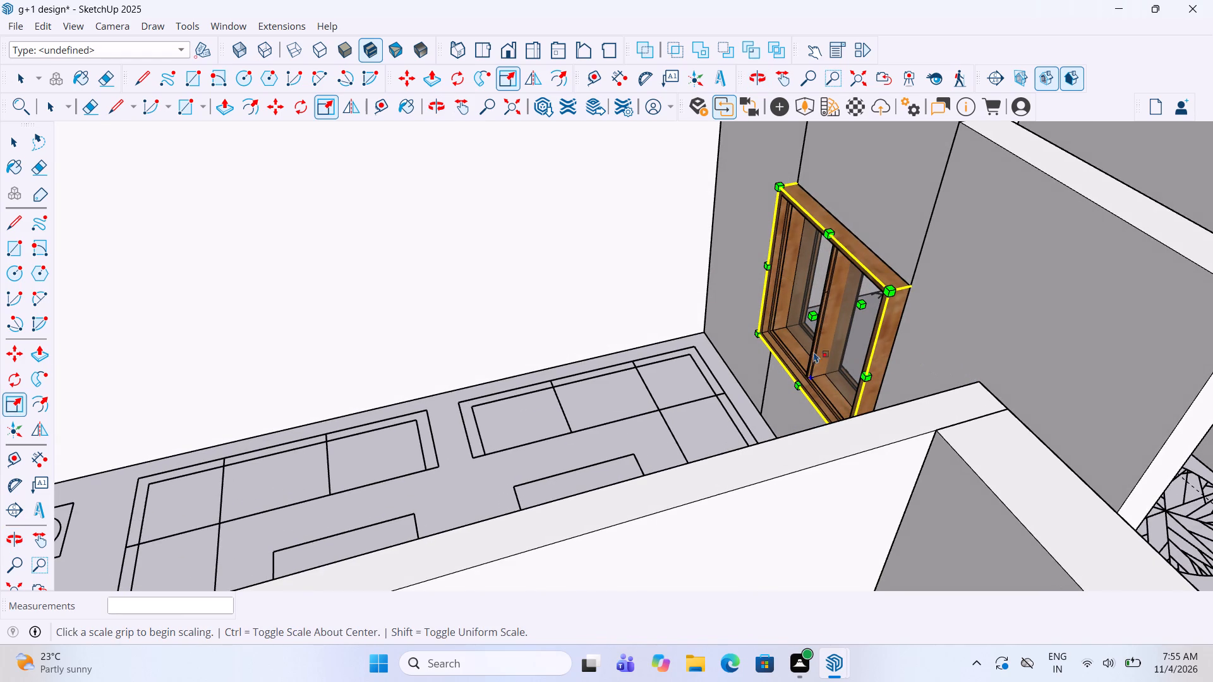
left_click_drag(817, 318, 836, 318)
middle_click_drag(785, 364, 407, 337)
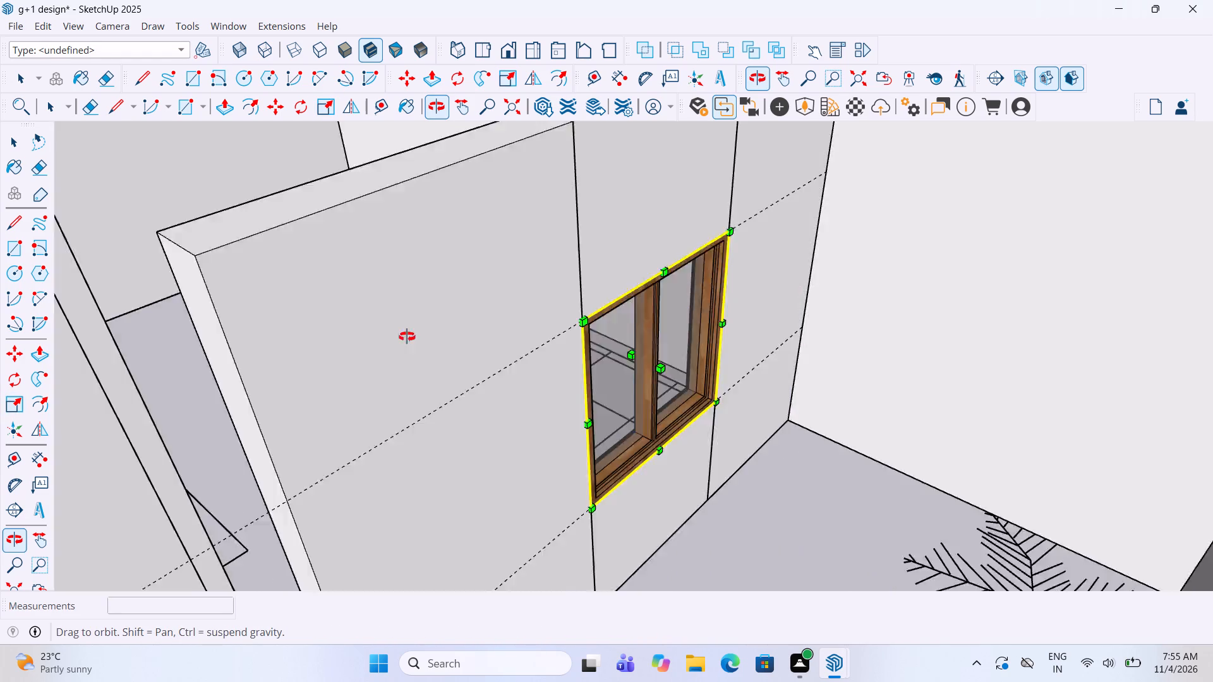
middle_click_drag(407, 337, 352, 337)
middle_click_drag(342, 342, 306, 364)
double_click(534, 368)
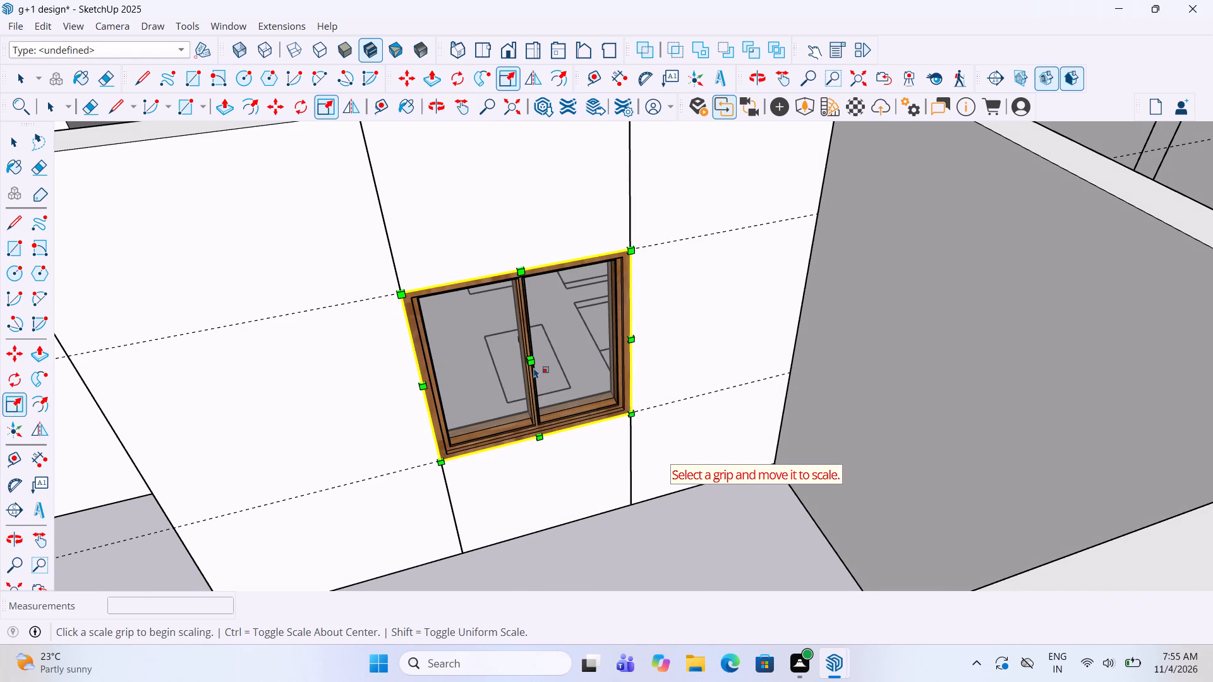
left_click_drag(533, 363, 526, 357)
key("space")
left_click(651, 541)
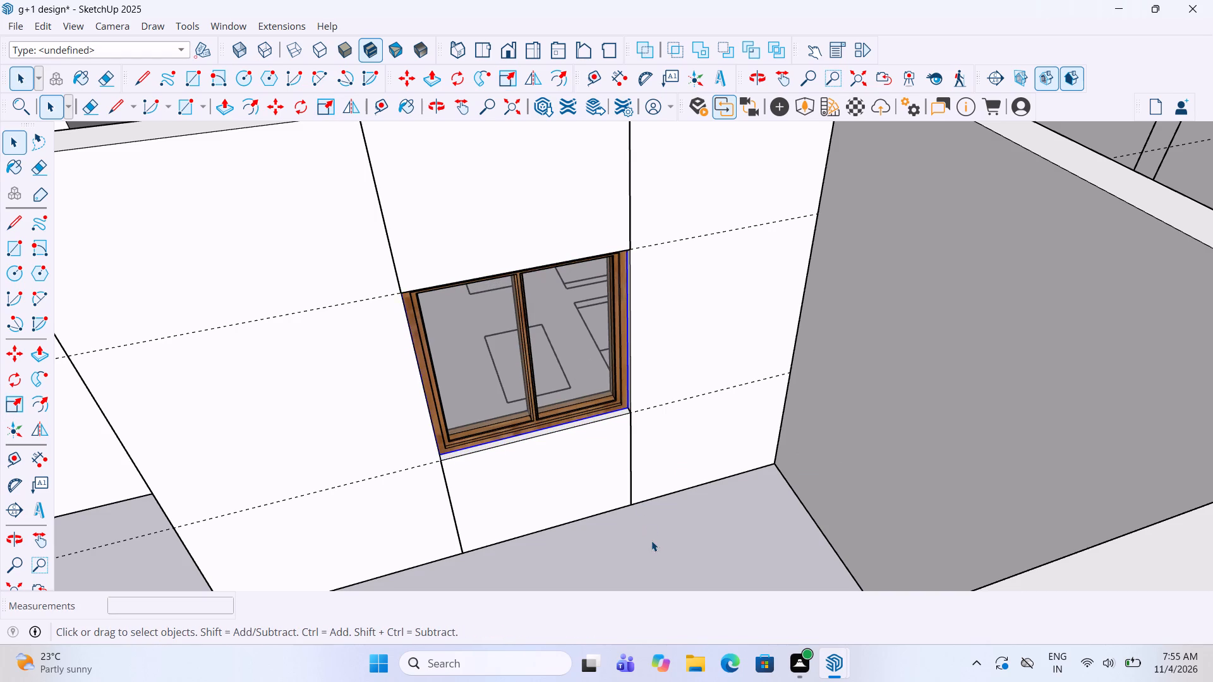
Review the fitted window in the living room's front wall and the surrounding house model from outside.
scroll(683, 450, "down", 1)
middle_click_drag(675, 443, 648, 423)
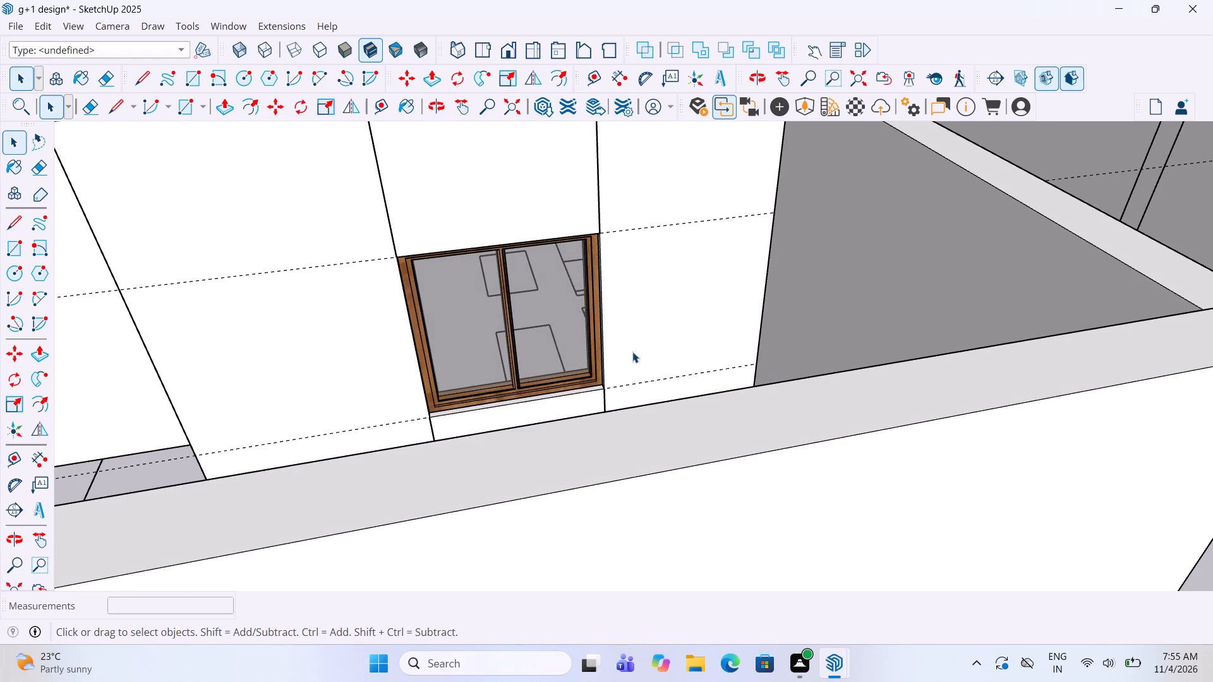
scroll(721, 345, "down", 3)
middle_click_drag(722, 345, 701, 349)
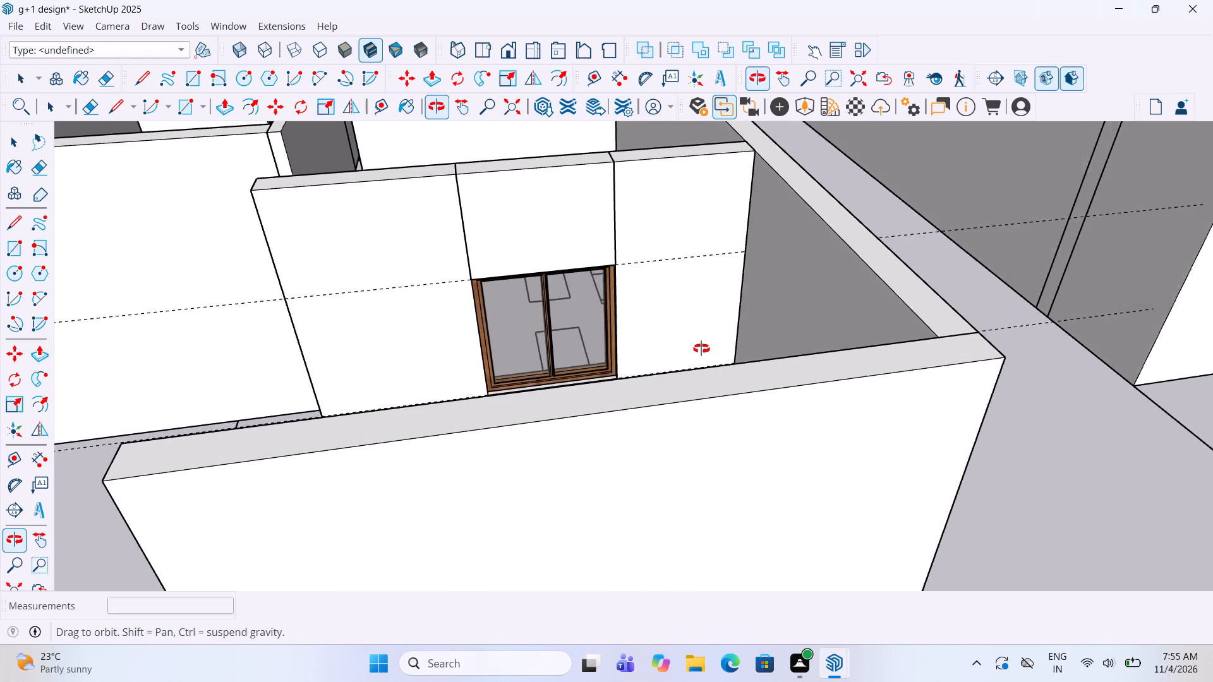
middle_click_drag(701, 349, 695, 368)
middle_click_drag(655, 318, 646, 335)
scroll(647, 343, "down", 11)
middle_click_drag(655, 354, 653, 354)
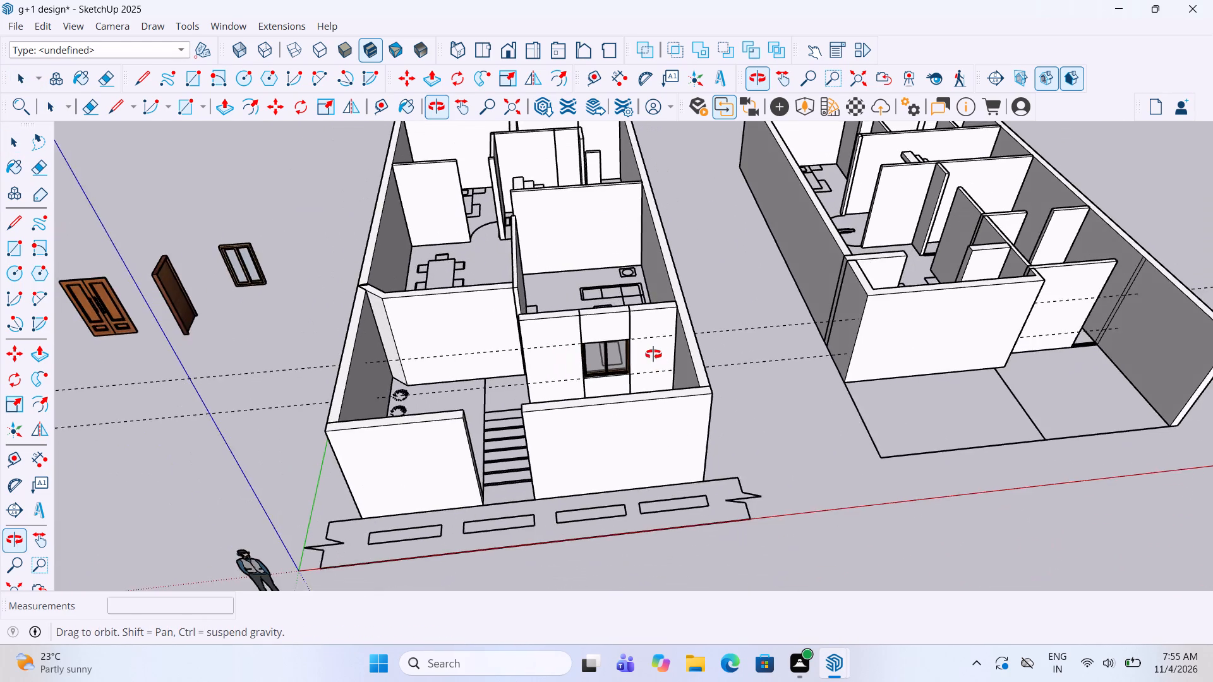
middle_click_drag(653, 354, 629, 383)
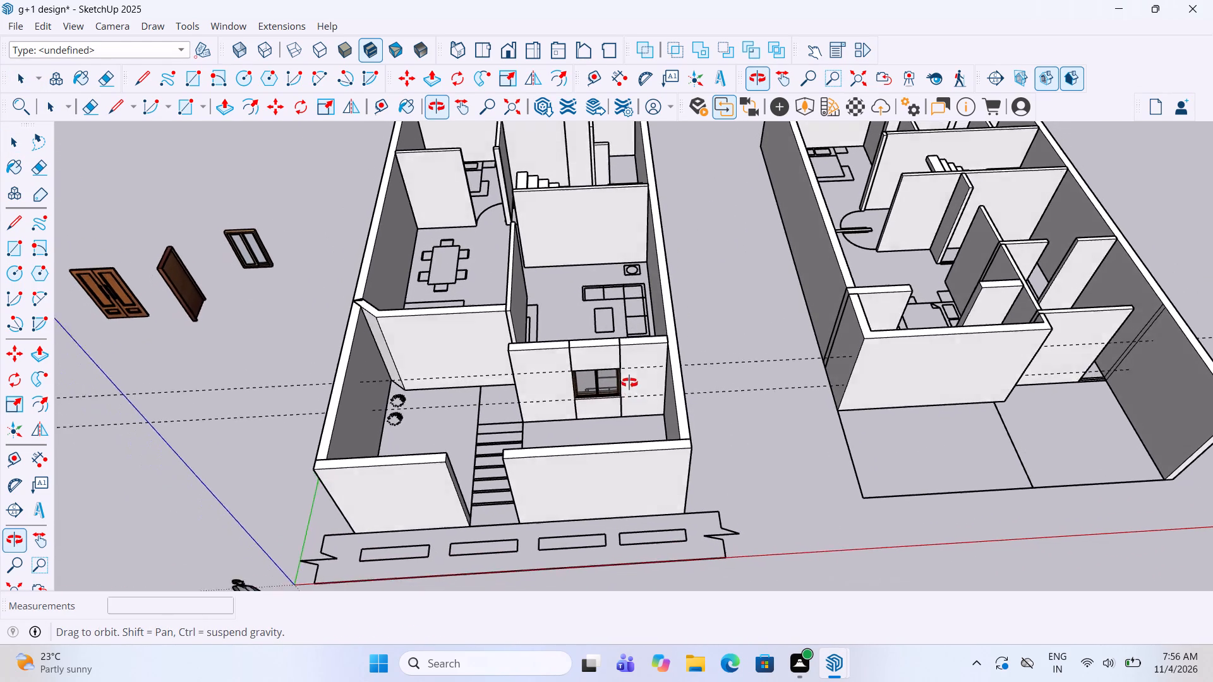
middle_click_drag(629, 383, 629, 376)
Draw a rectangle about 3' 6 3/4" by 4 1/2" across the main entrance gap at the double-door symbol.
scroll(507, 275, "up", 4)
middle_click_drag(588, 386, 753, 398)
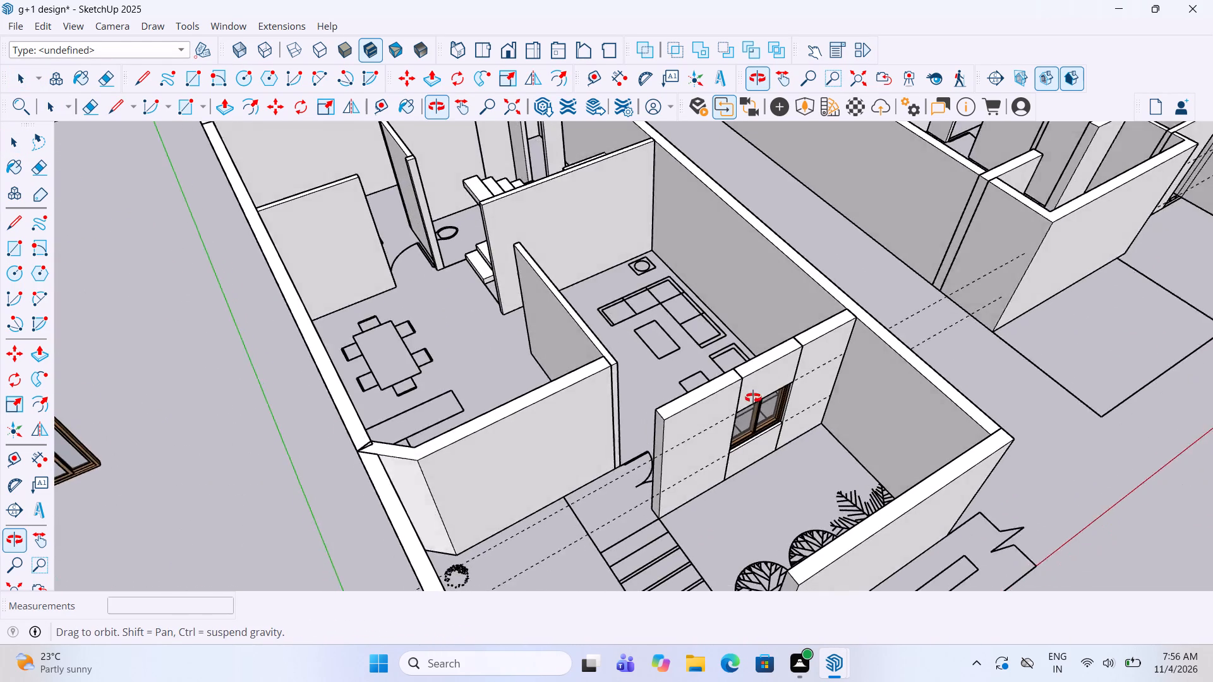
middle_click_drag(753, 398, 922, 433)
scroll(764, 461, "up", 5)
middle_click(761, 460)
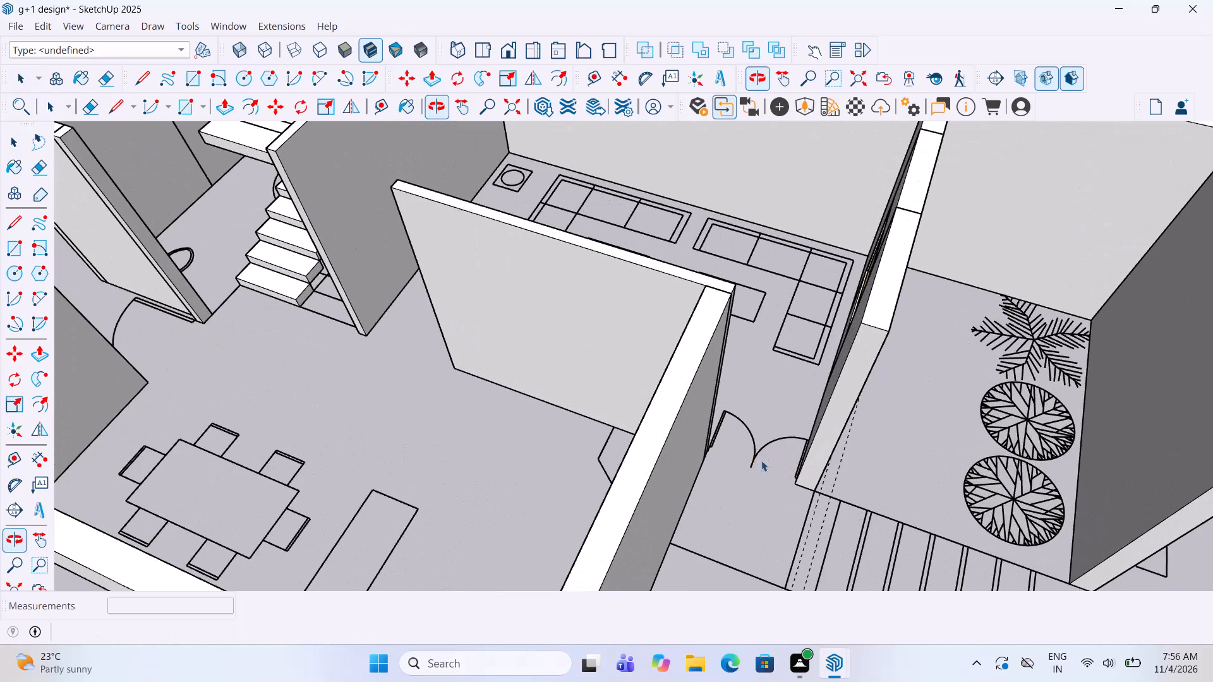
left_click(15, 248)
scroll(757, 489, "up", 2)
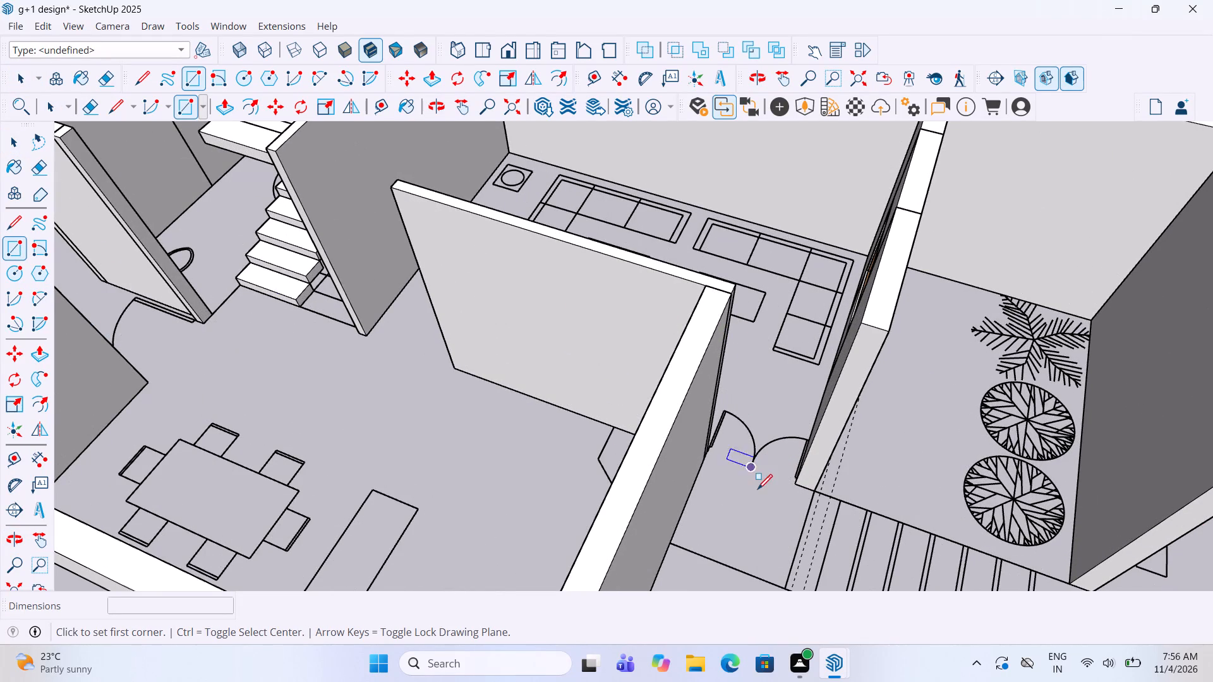
scroll(757, 491, "up", 8)
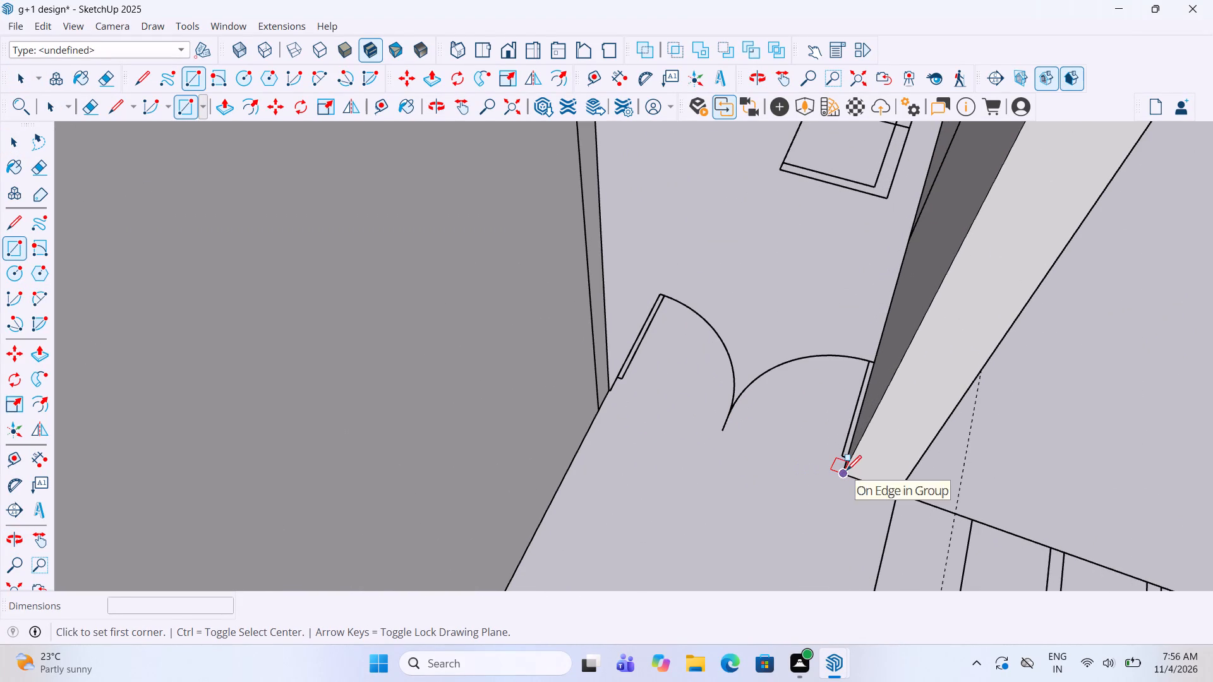
left_click(847, 472)
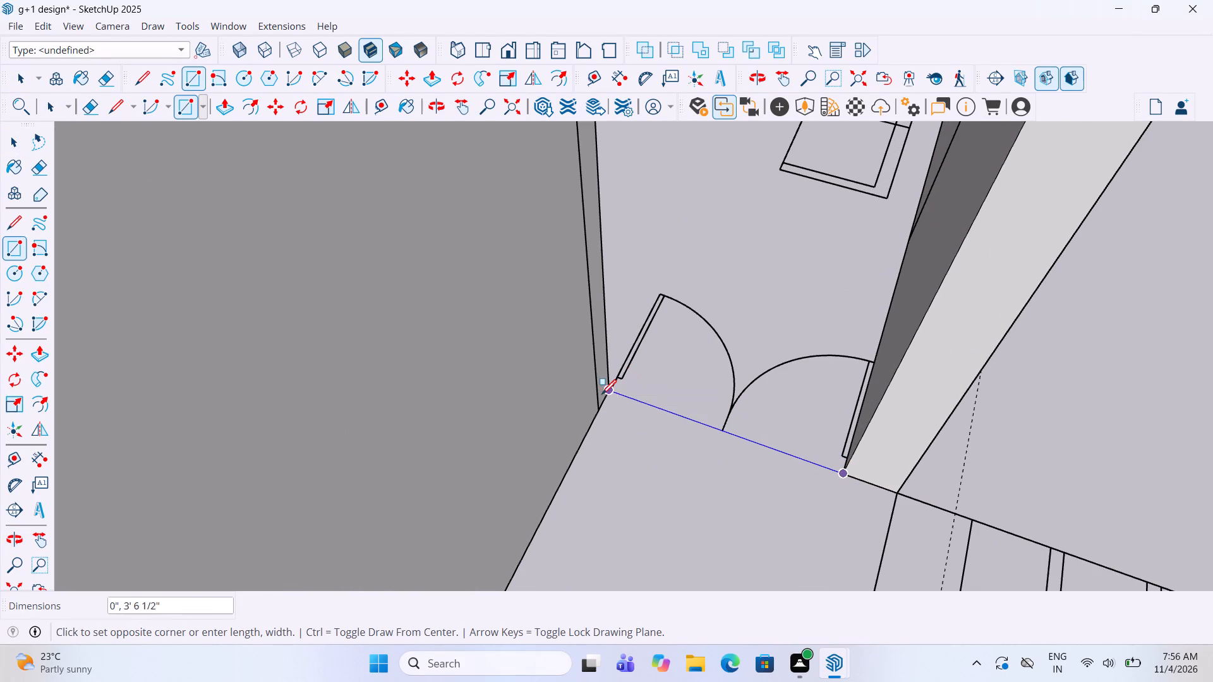
middle_click_drag(624, 416, 727, 469)
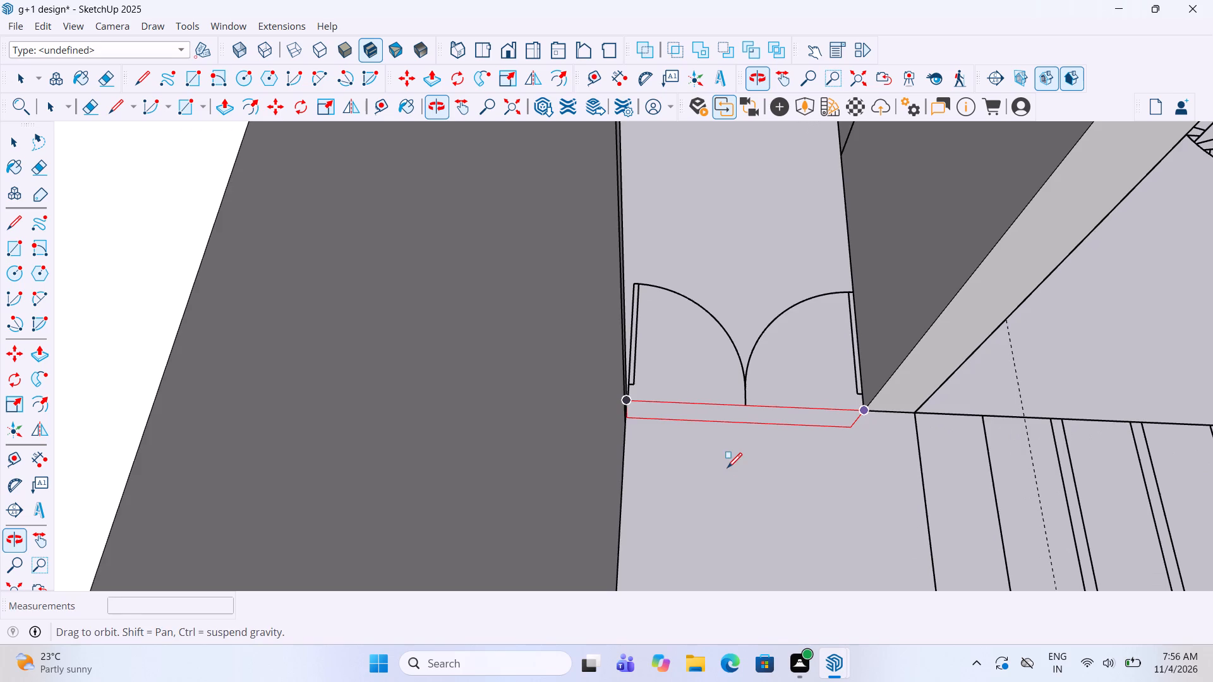
middle_click_drag(726, 469, 650, 432)
scroll(631, 412, "up", 1)
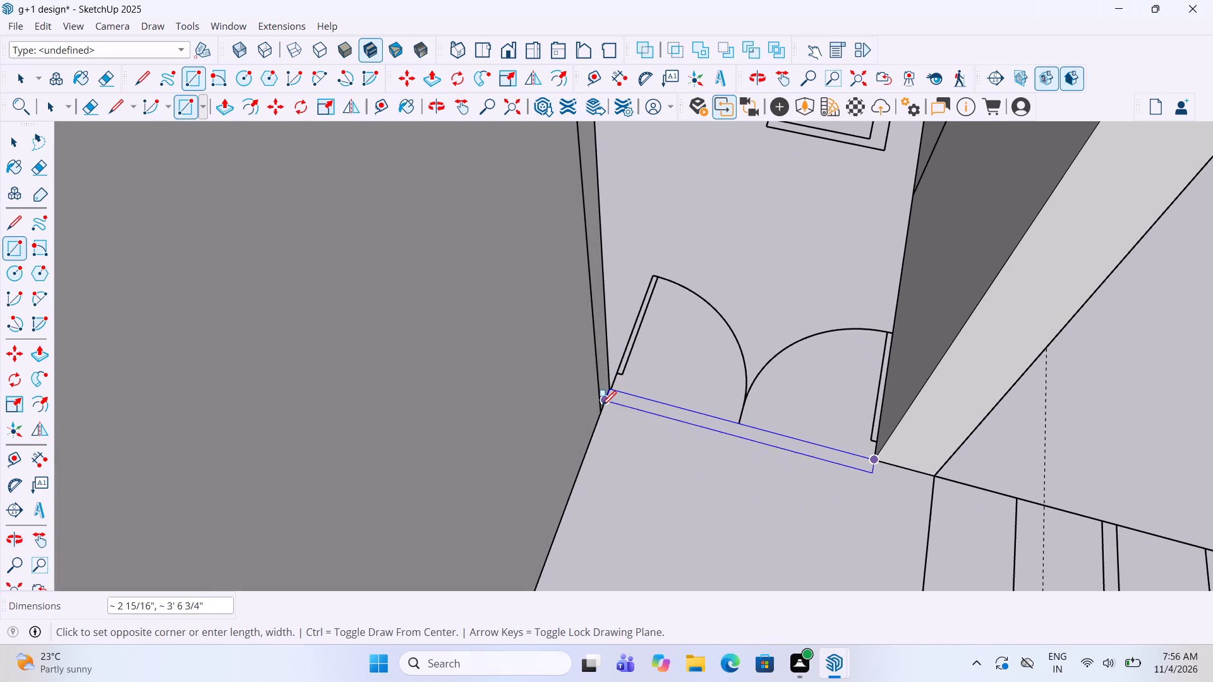
left_click(601, 407)
key("space")
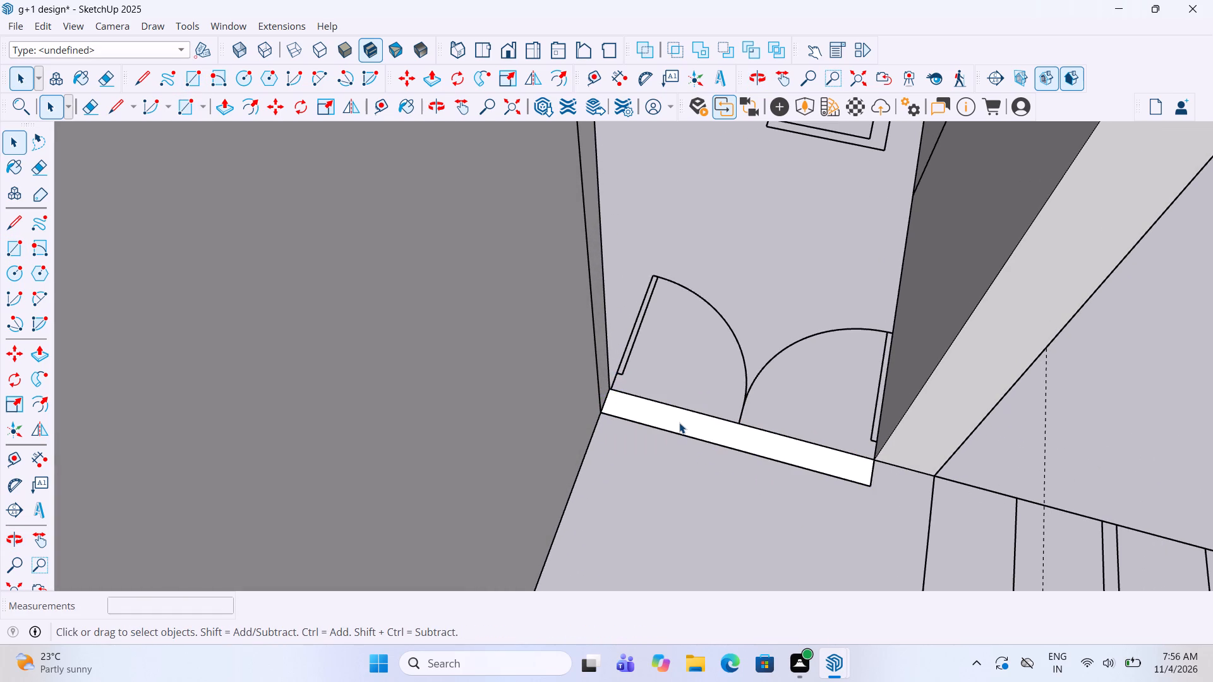
Move the entrance rectangle 4 1/2" inward by its corner onto the front wall's end corner.
left_click(679, 422)
double_click(679, 422)
key("m")
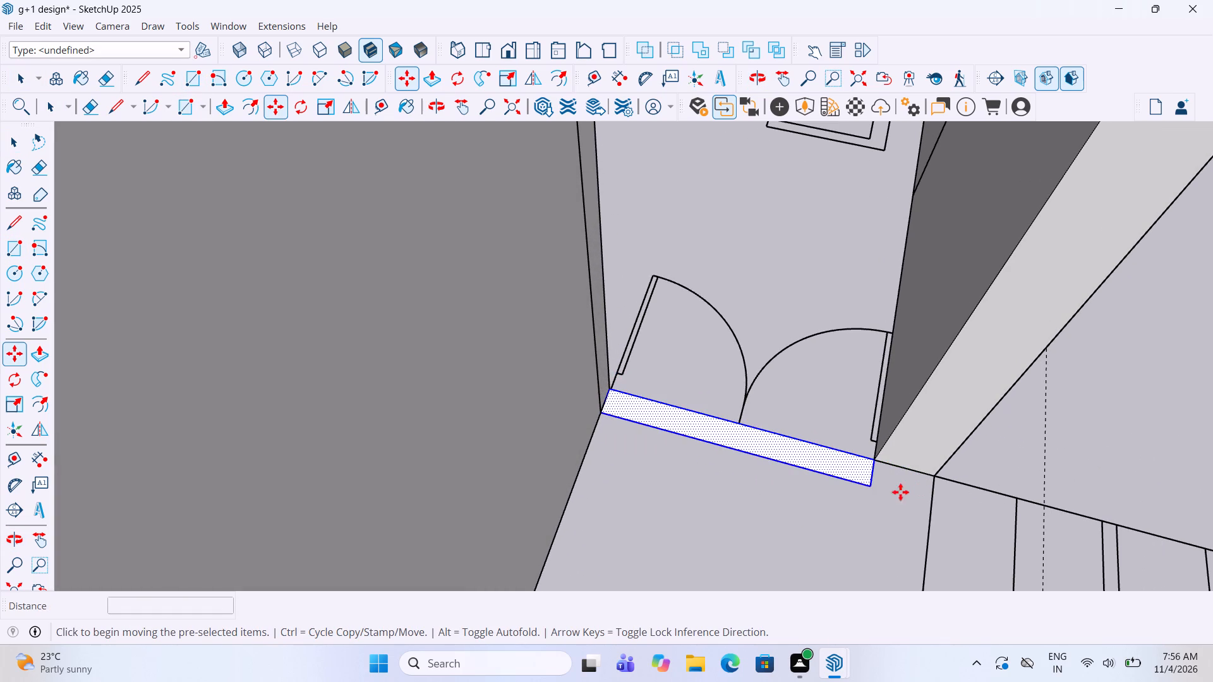
left_click(869, 482)
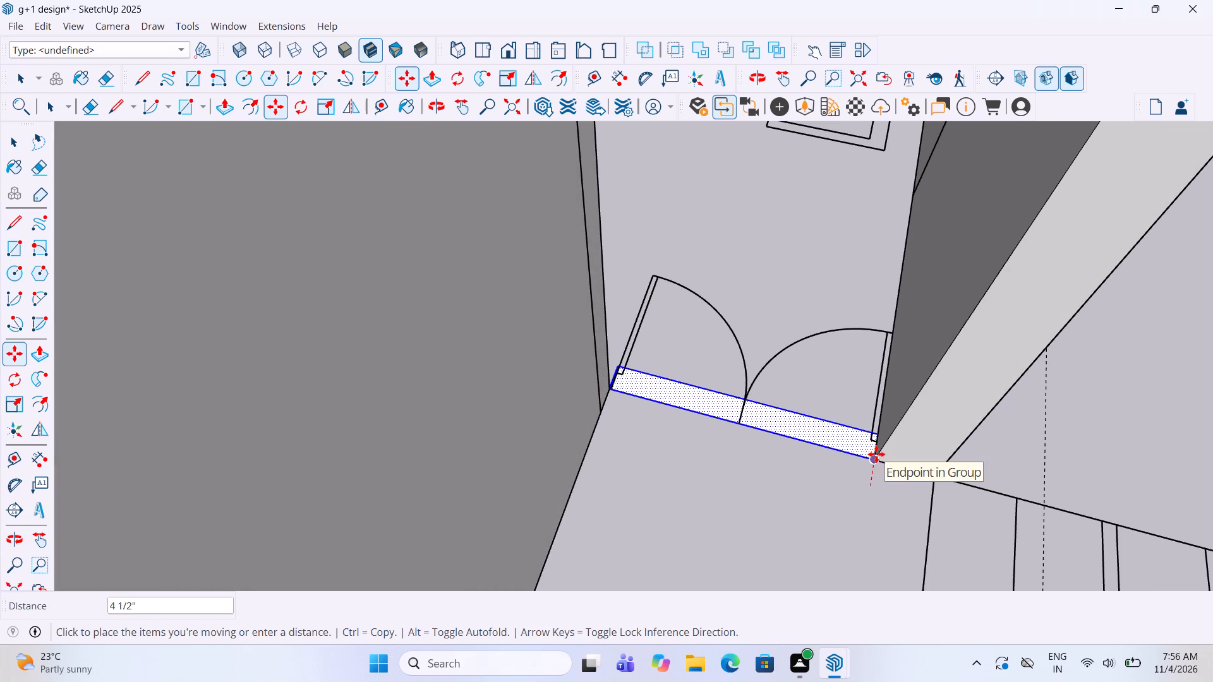
left_click(876, 454)
key("space")
Group the entrance rectangle and extrude it inside the group up to the top of the adjoining walls.
right_click(834, 438)
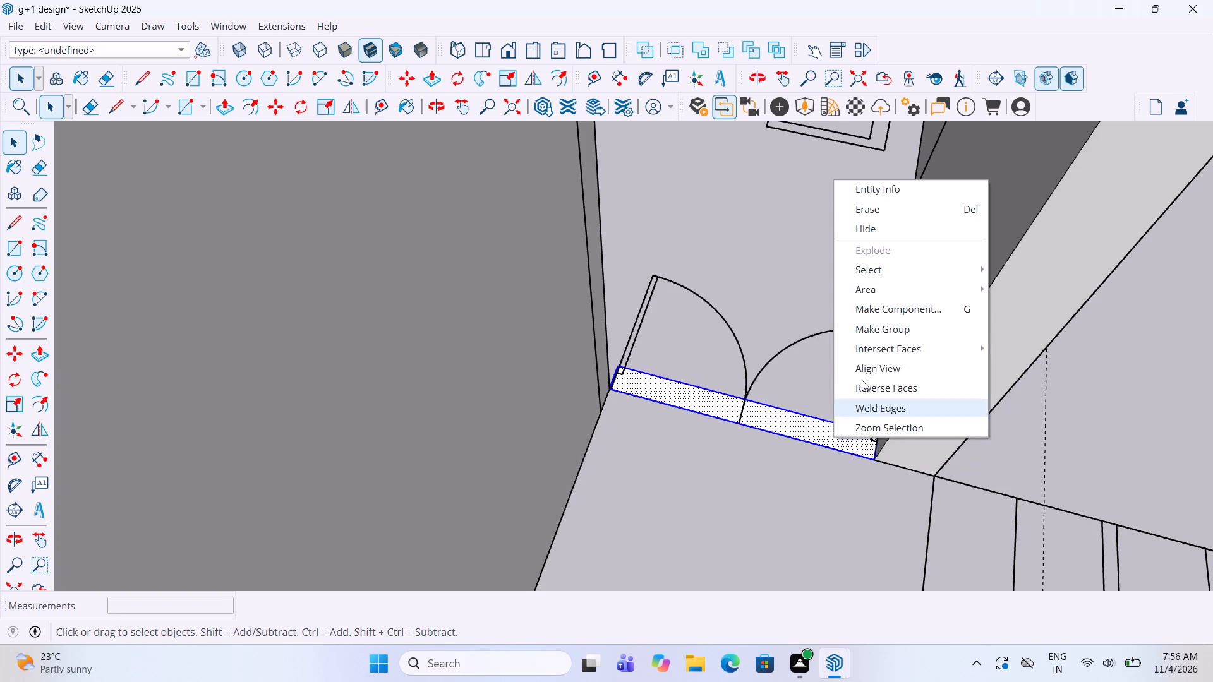
left_click(877, 331)
double_click(821, 426)
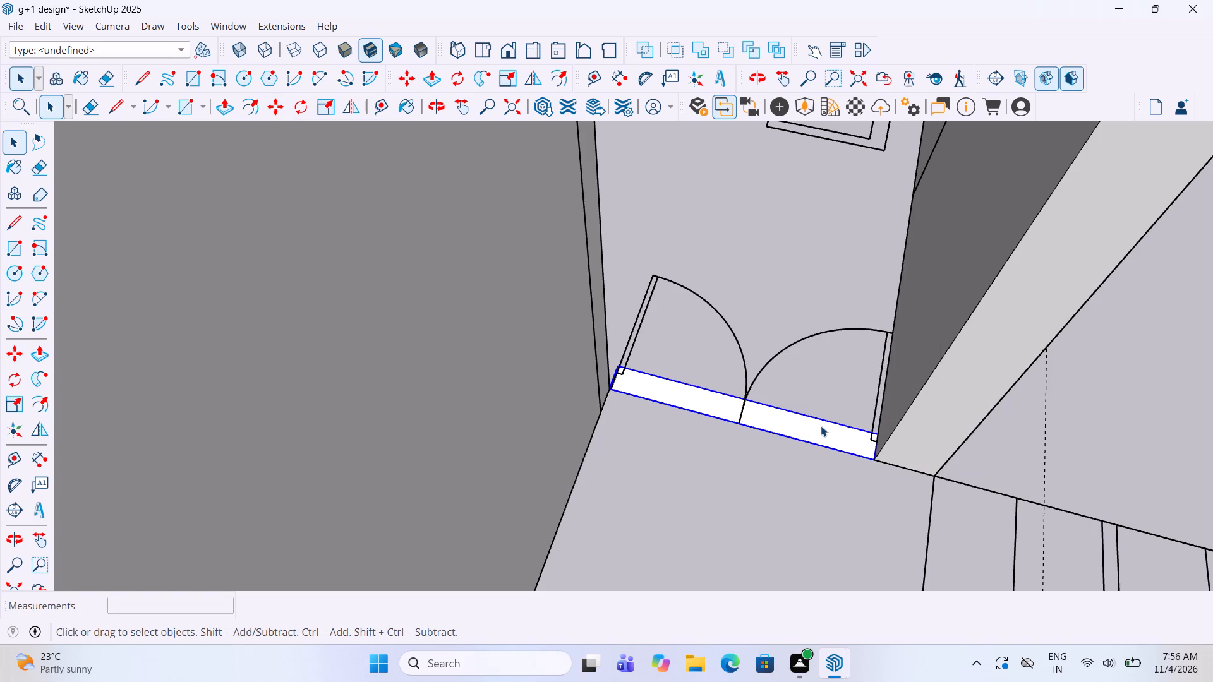
key("p")
left_click(814, 424)
scroll(816, 410, "down", 11)
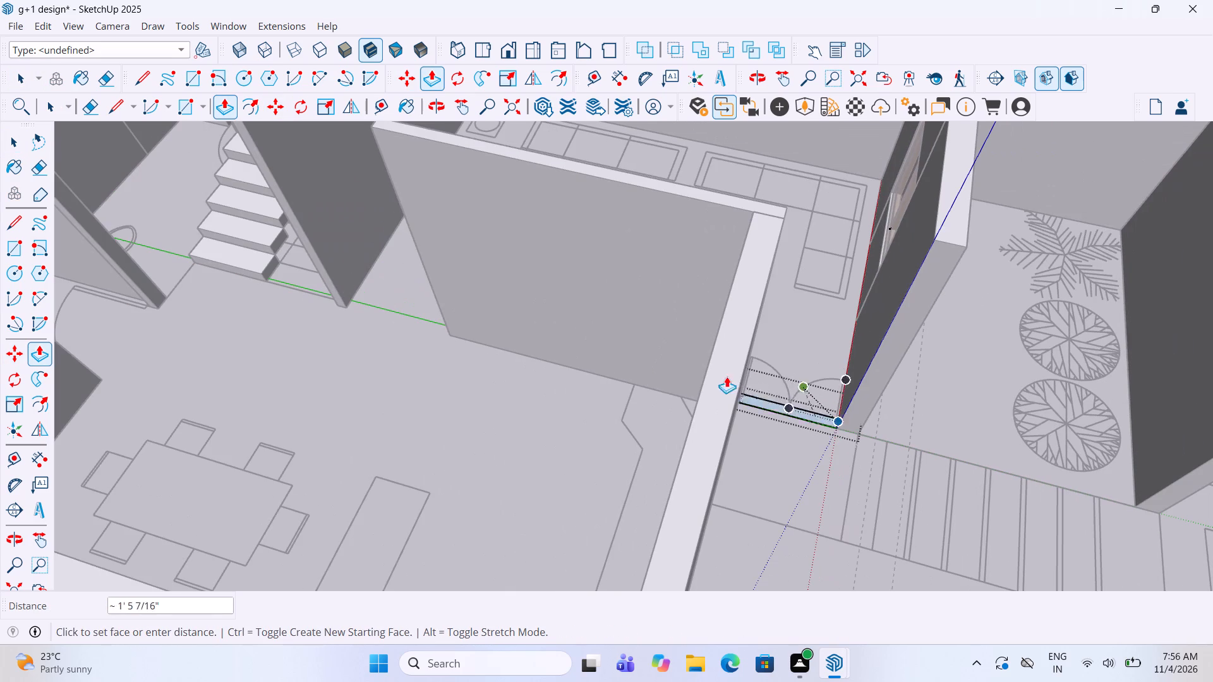
left_click(714, 408)
key("space")
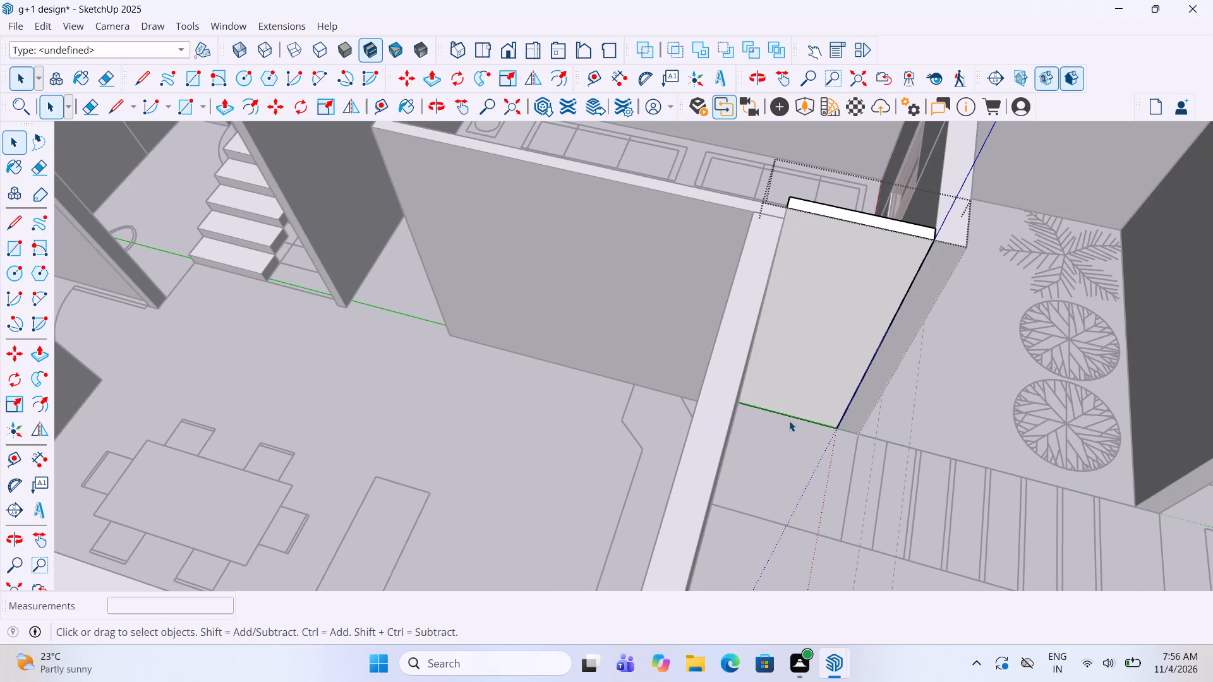
left_click(789, 421)
scroll(571, 449, "down", 3)
left_click(771, 447)
Examine the new wall panel across the entrance from the outside and from the living room side.
middle_click_drag(637, 423, 714, 479)
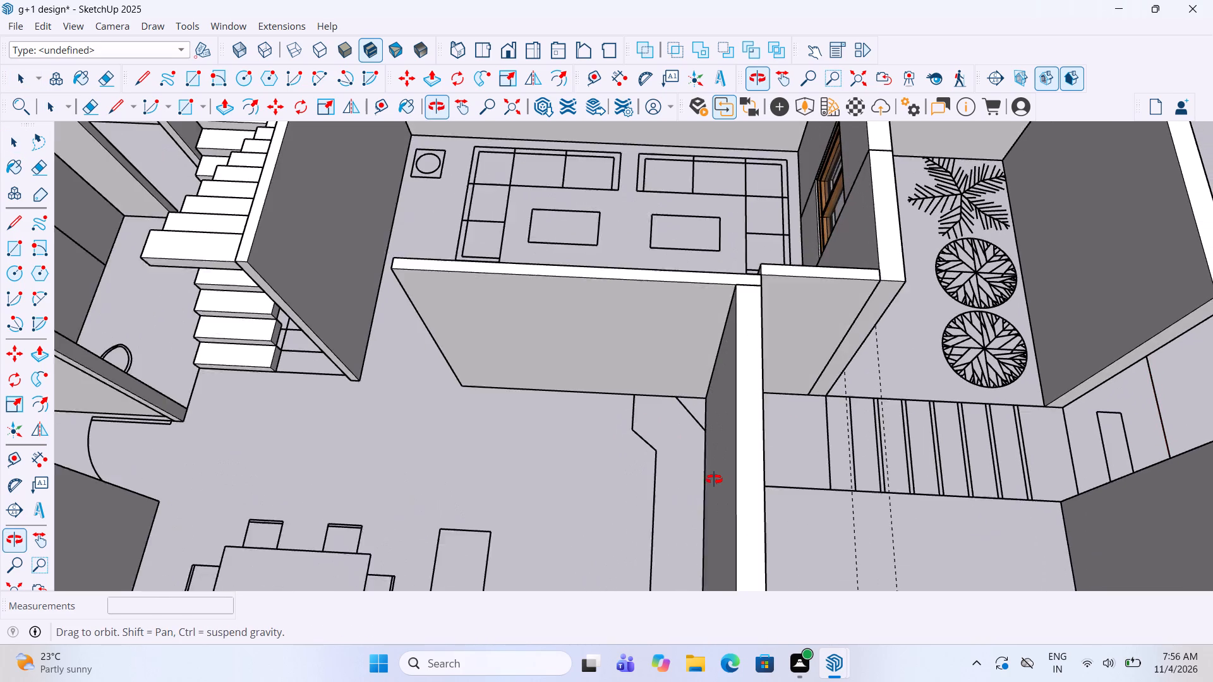
middle_click_drag(714, 479, 644, 403)
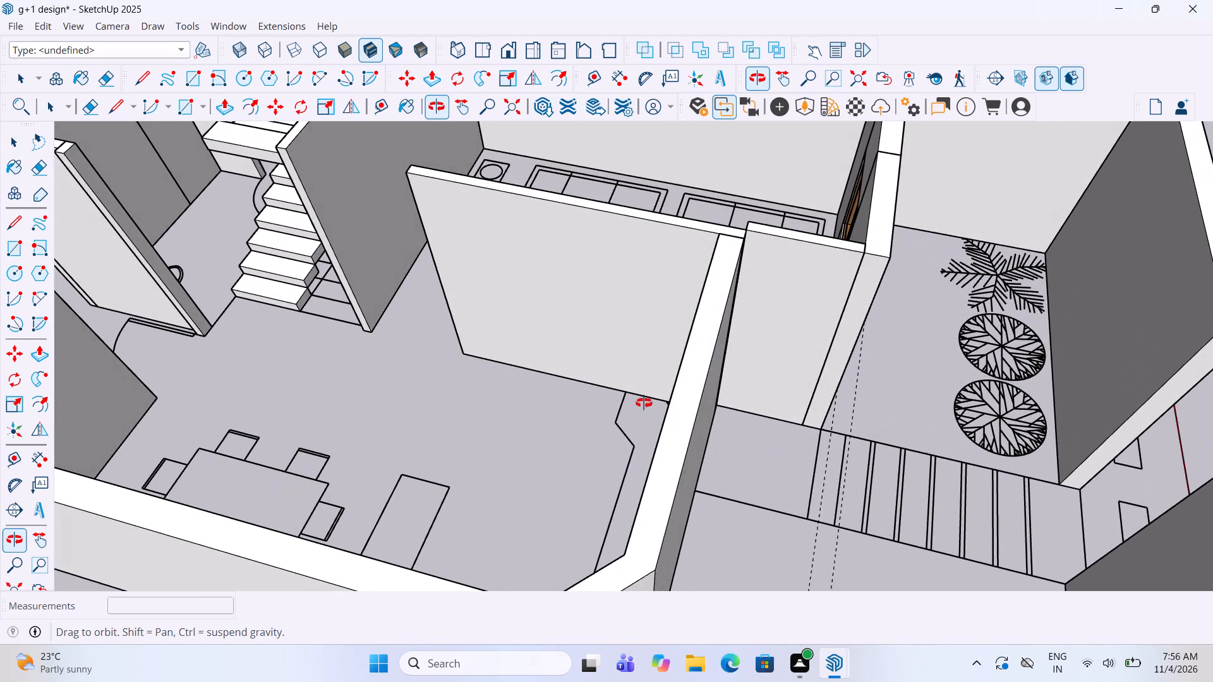
middle_click_drag(644, 403, 643, 446)
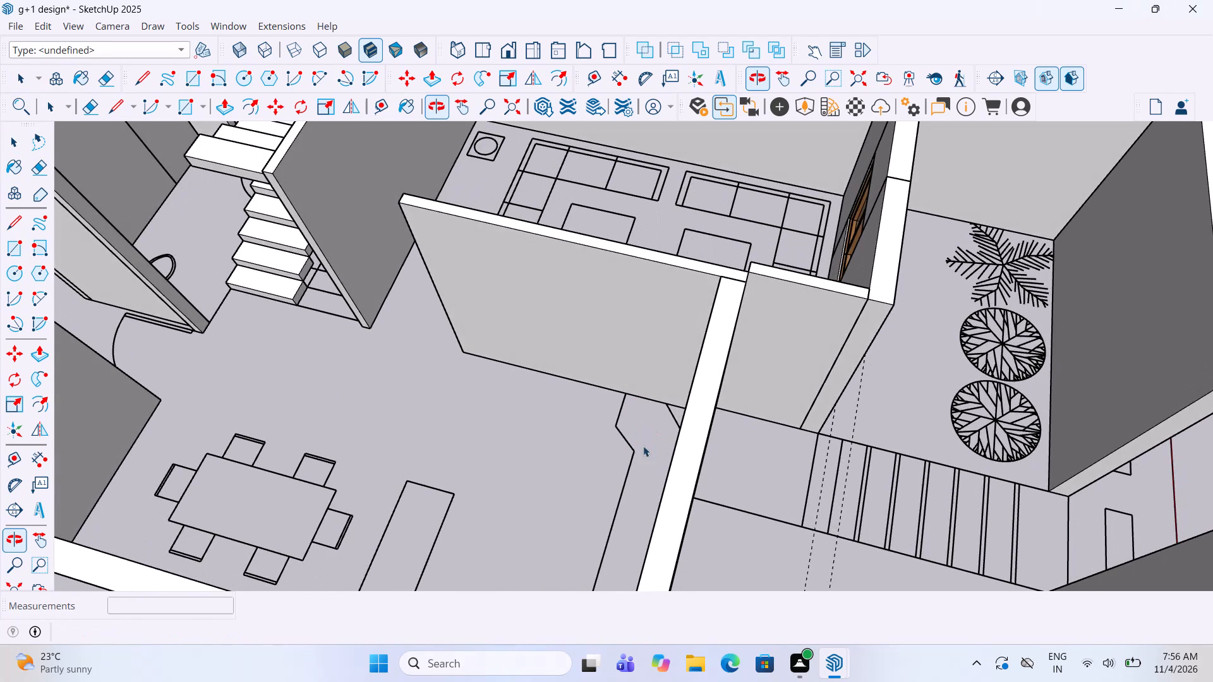
scroll(843, 269, "up", 5)
middle_click(842, 267)
middle_click_drag(843, 273, 859, 329)
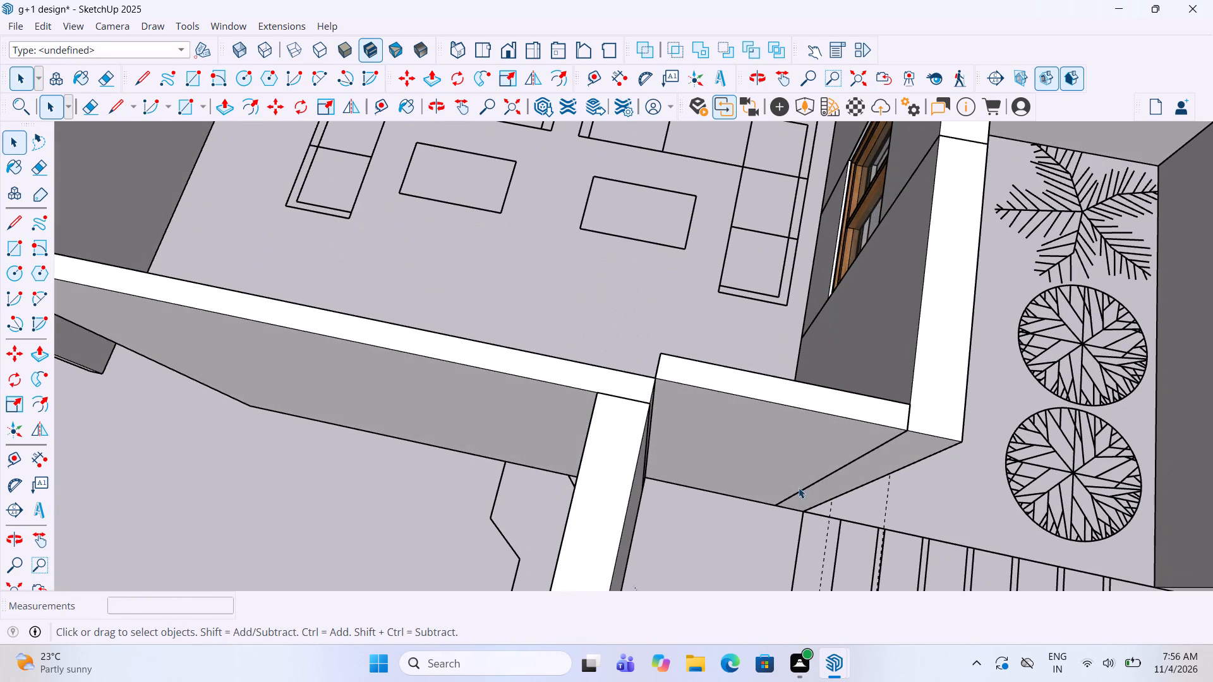
middle_click_drag(481, 443, 945, 426)
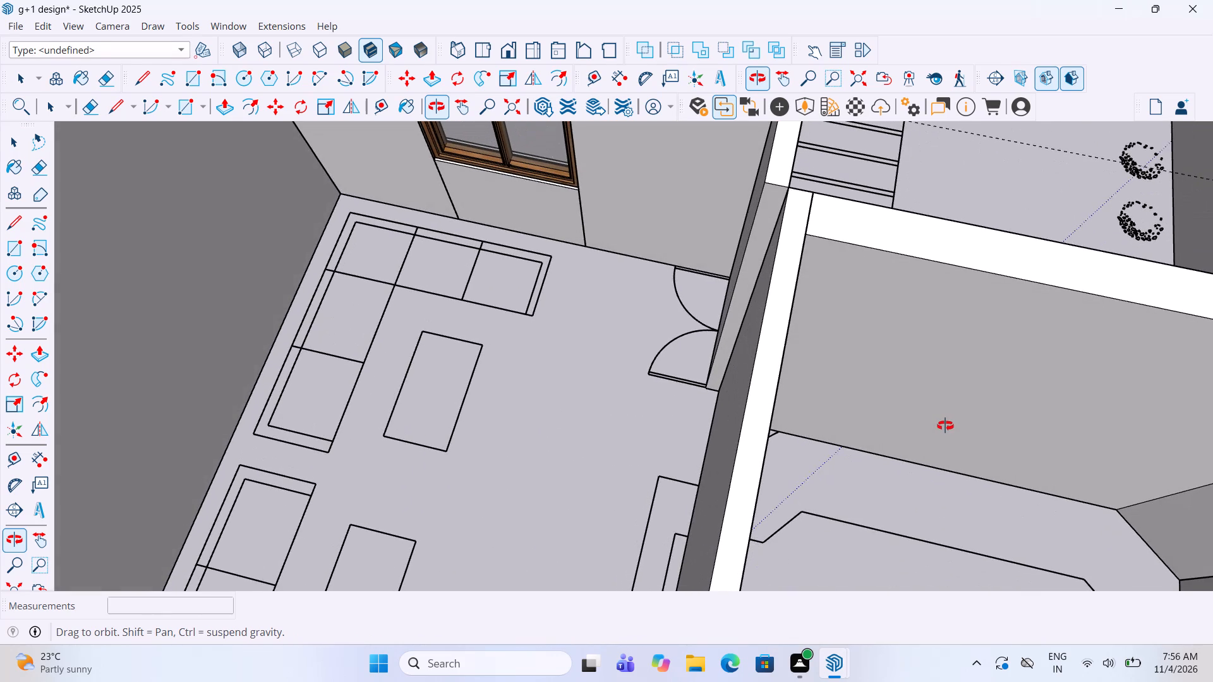
middle_click_drag(945, 426, 531, 407)
Place a horizontal guide 8' above the base edge of the entrance wall panel.
scroll(501, 206, "down", 5)
scroll(691, 332, "up", 3)
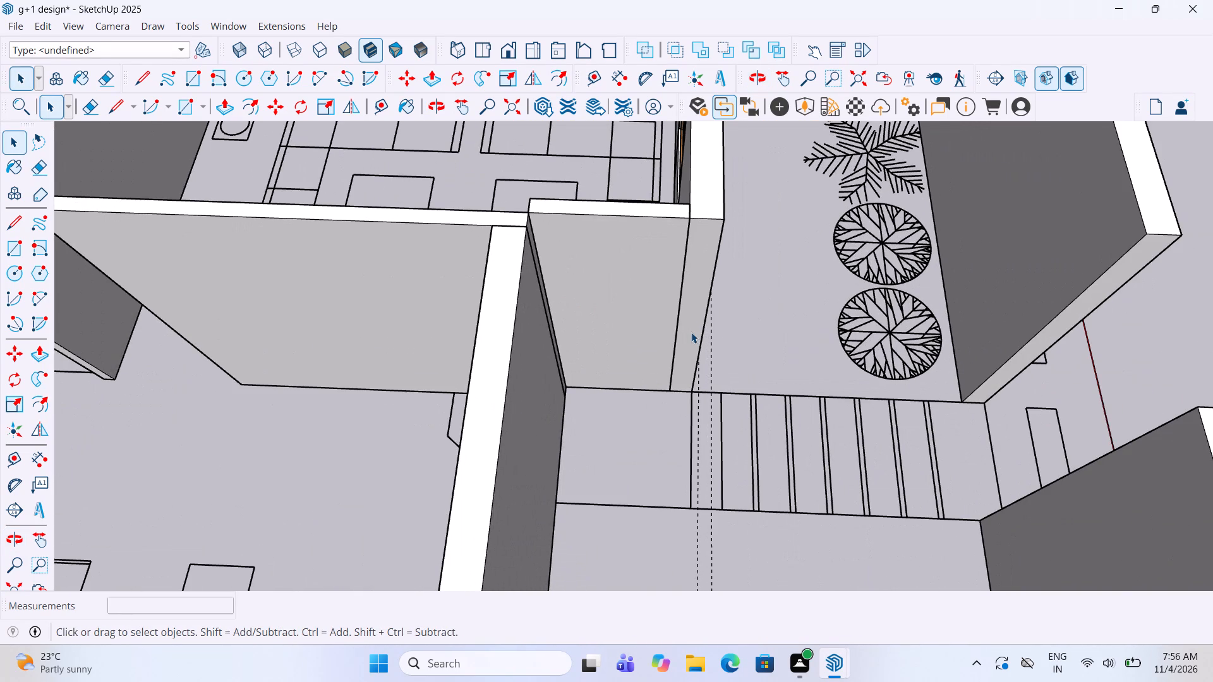
scroll(657, 271, "up", 2)
middle_click_drag(657, 271, 664, 292)
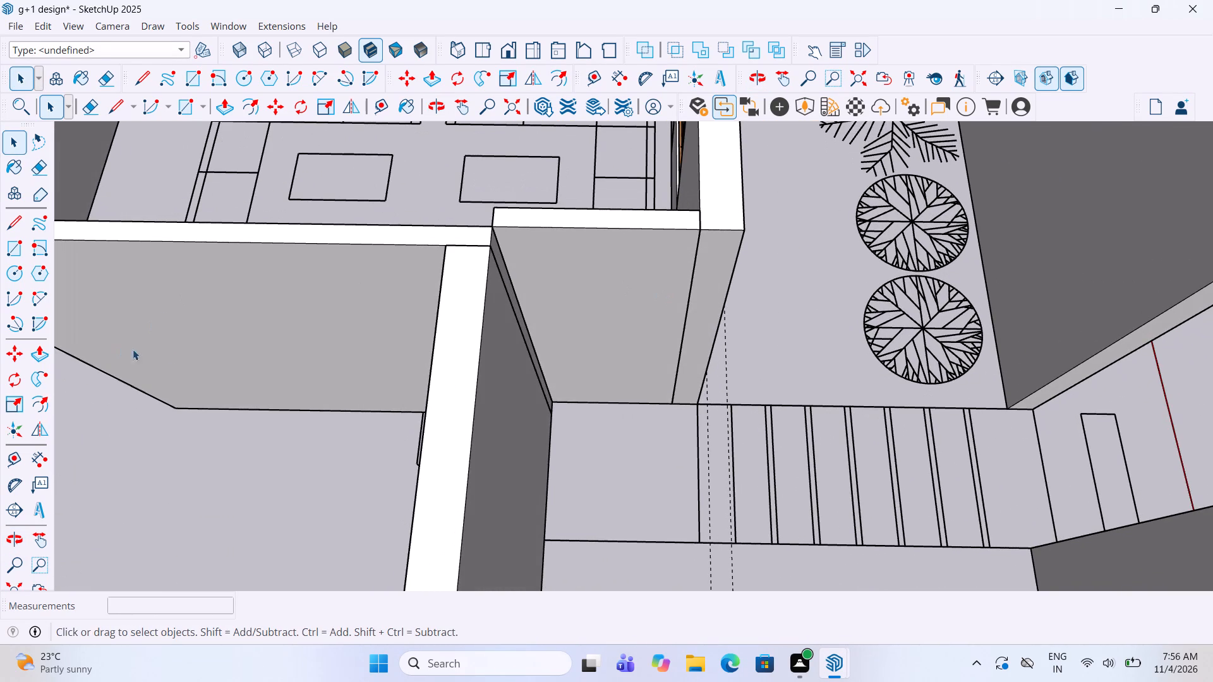
left_click(8, 454)
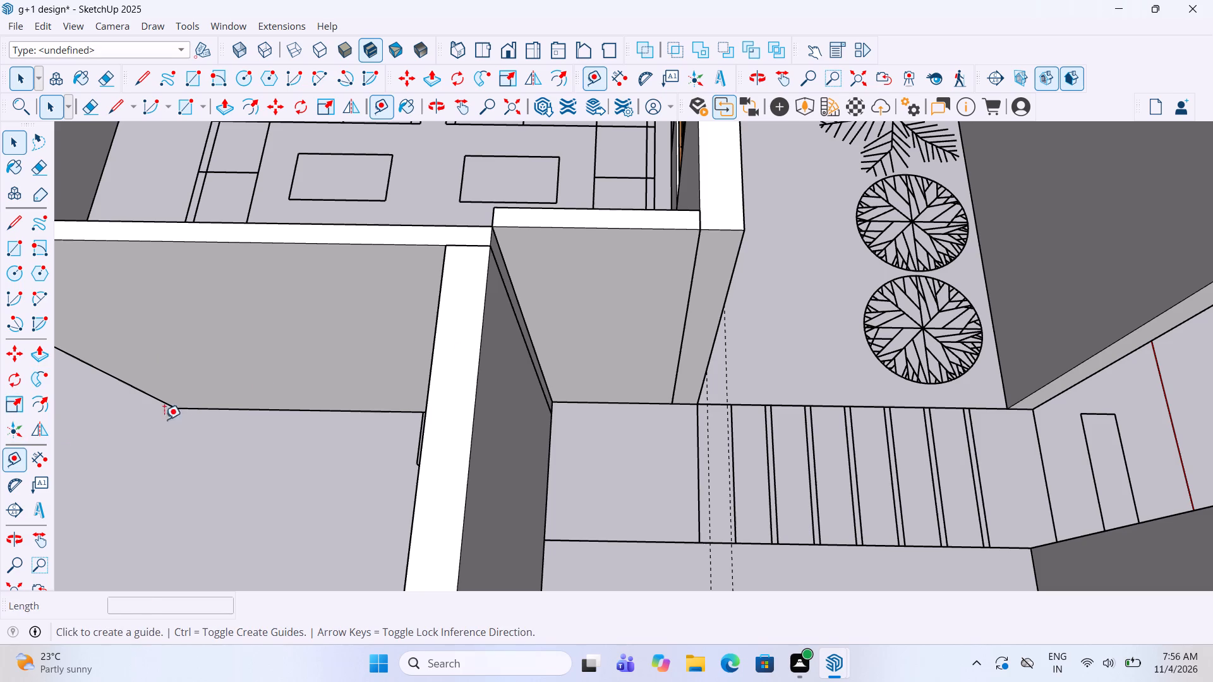
left_click(596, 400)
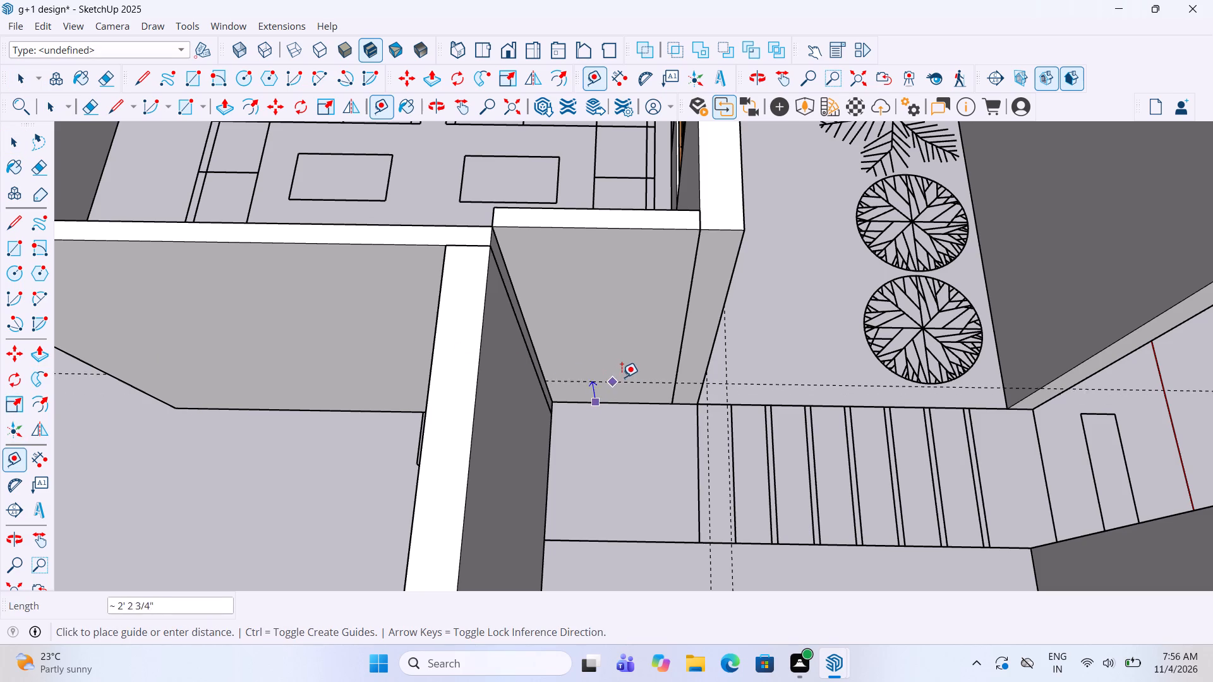
type("8'")
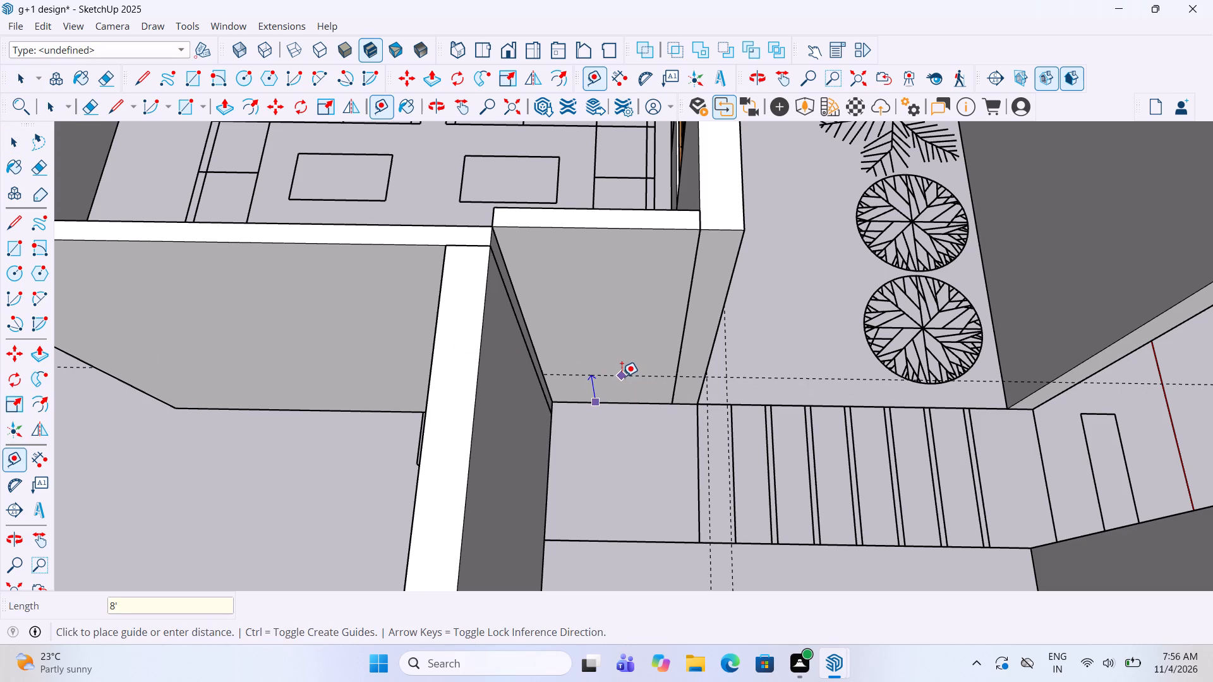
key("Return")
key("space")
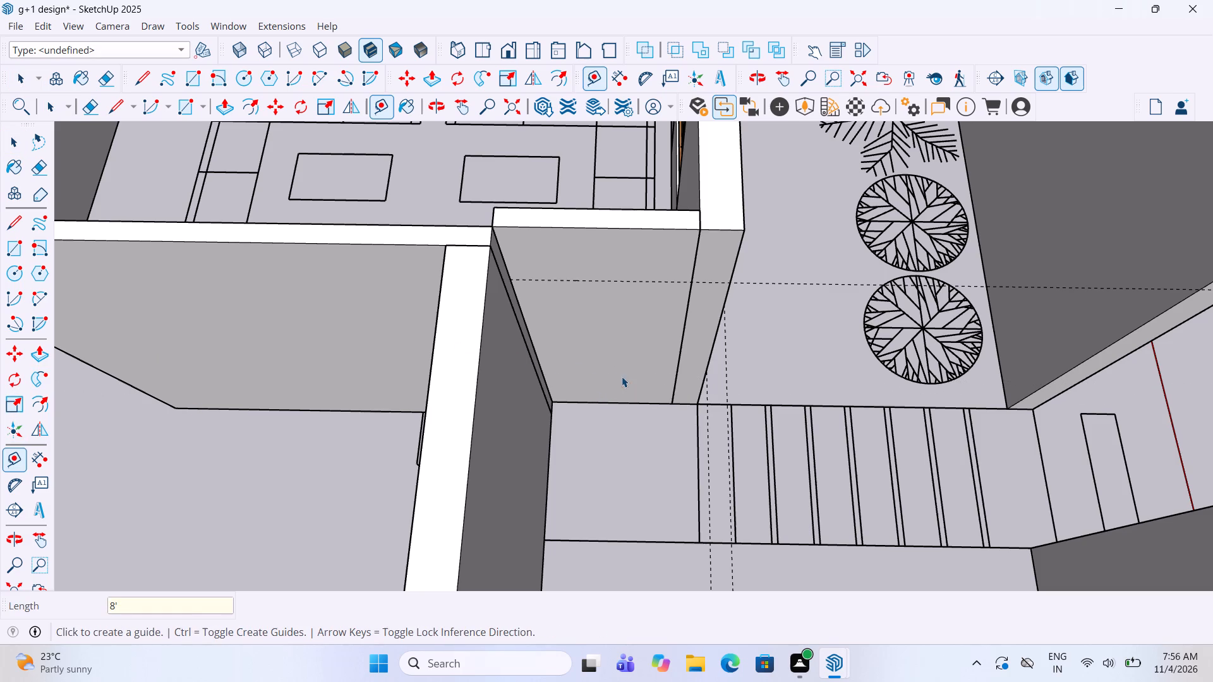
Inside the entrance panel group, draw a full-width door rectangle from the 8' guide down to the floor corner.
middle_click_drag(622, 385, 605, 316)
scroll(591, 429, "down", 2)
middle_click_drag(598, 426, 593, 382)
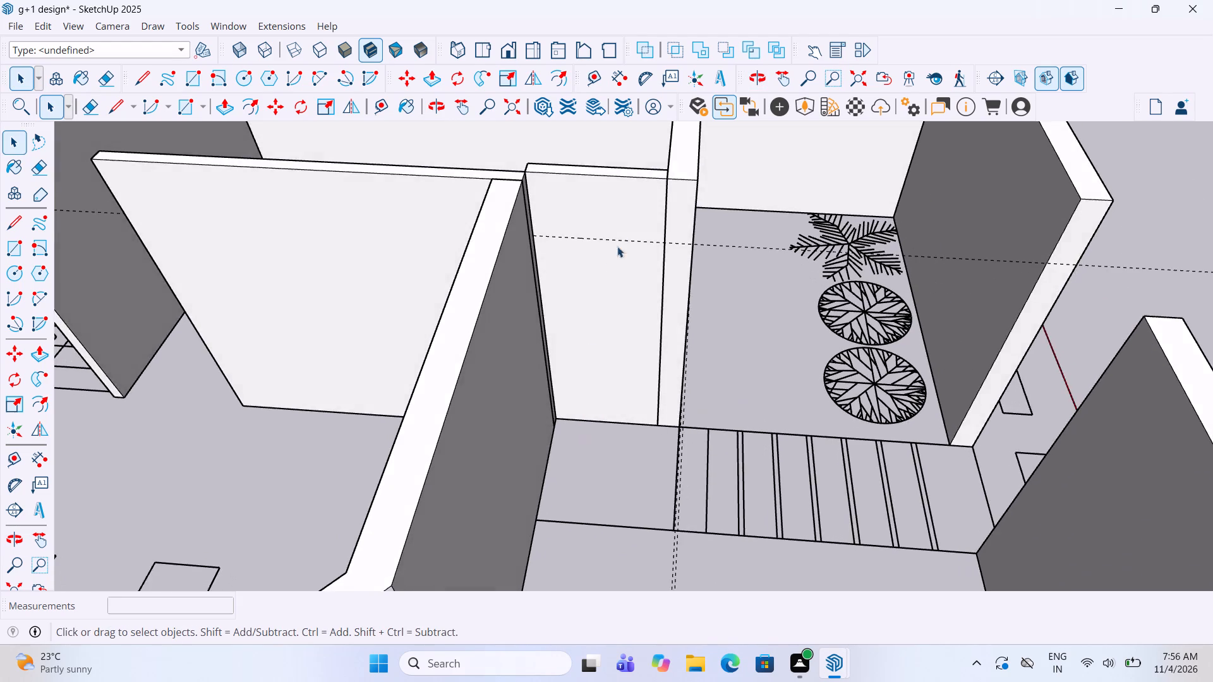
scroll(622, 237, "up", 2)
left_click(619, 244)
left_click(619, 244)
double_click(604, 338)
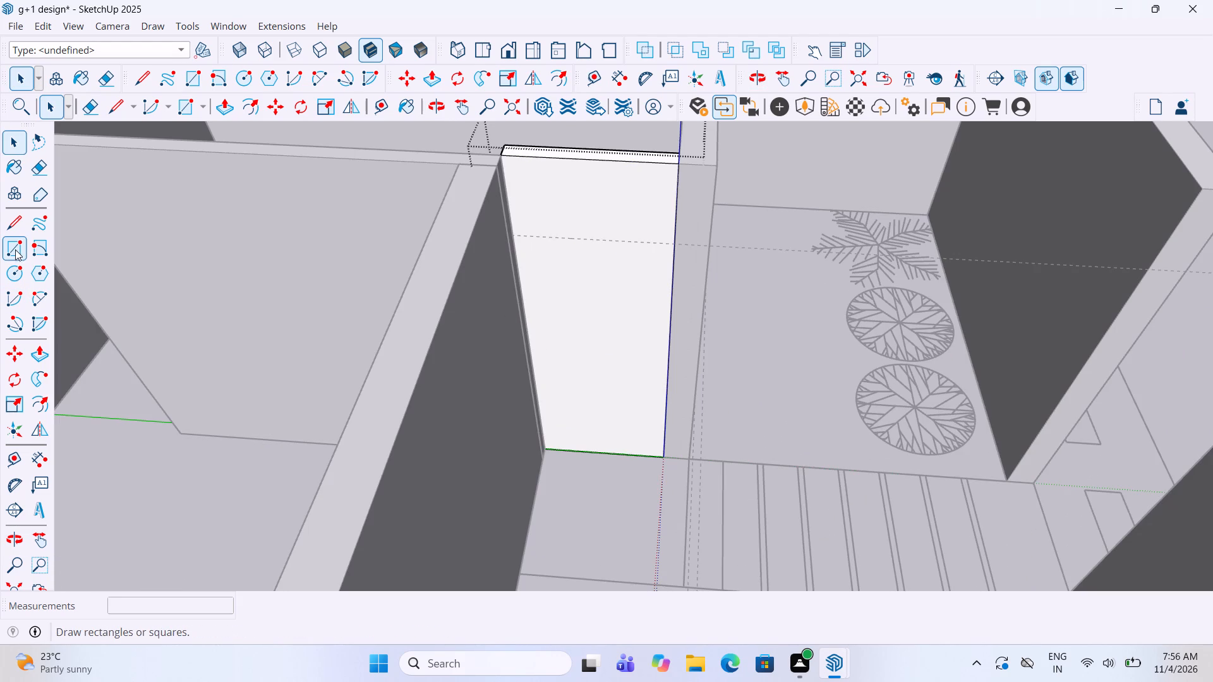
left_click(15, 249)
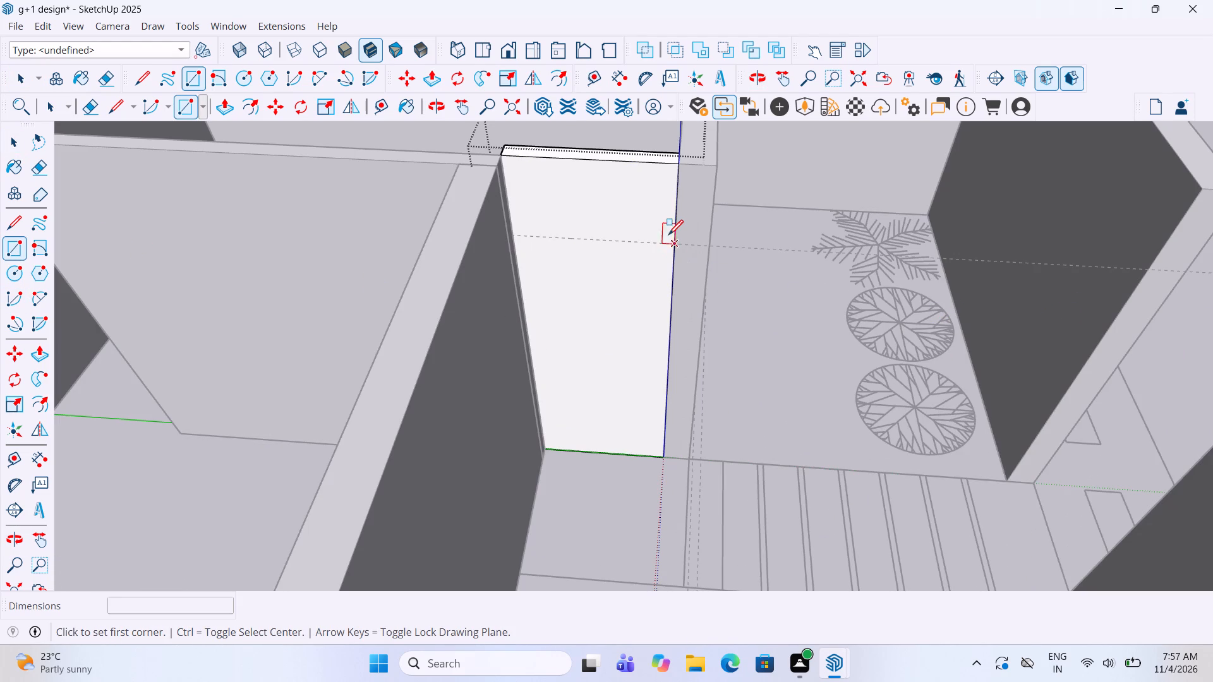
left_click(679, 246)
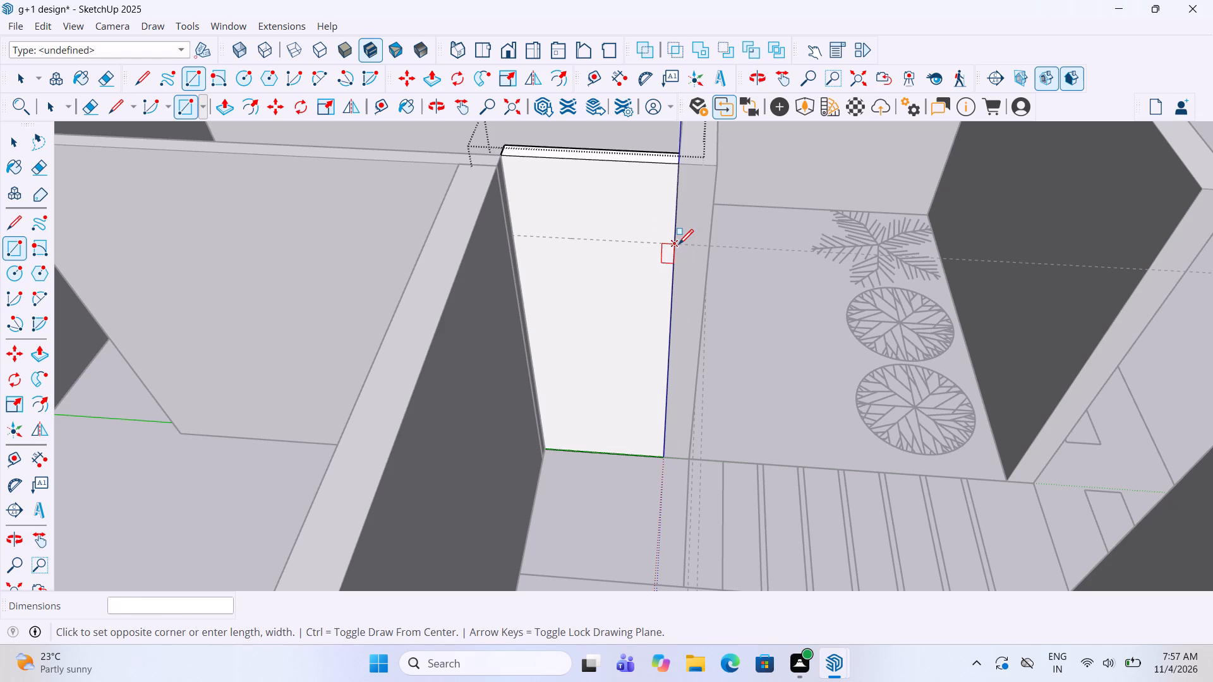
left_click(548, 450)
Push the door rectangle through the panel's thickness to cut the main entrance opening.
key("p")
left_click_drag(572, 402, 572, 393)
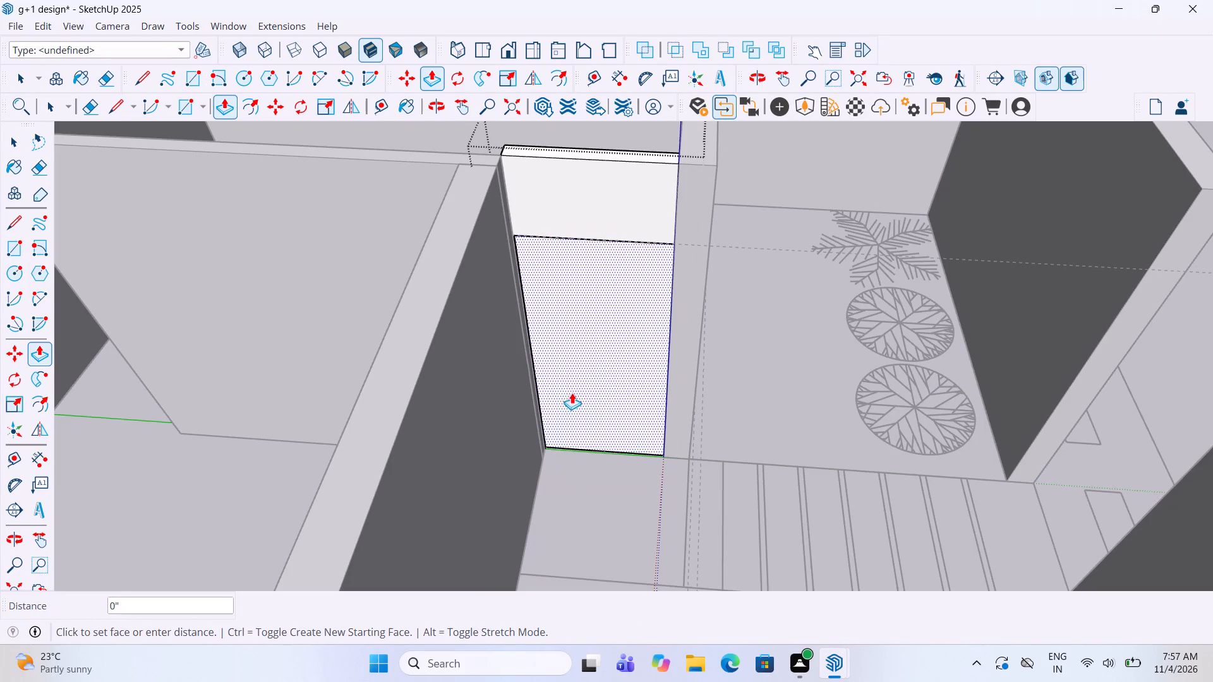
left_click_drag(572, 393, 588, 302)
left_click(588, 302)
key("space")
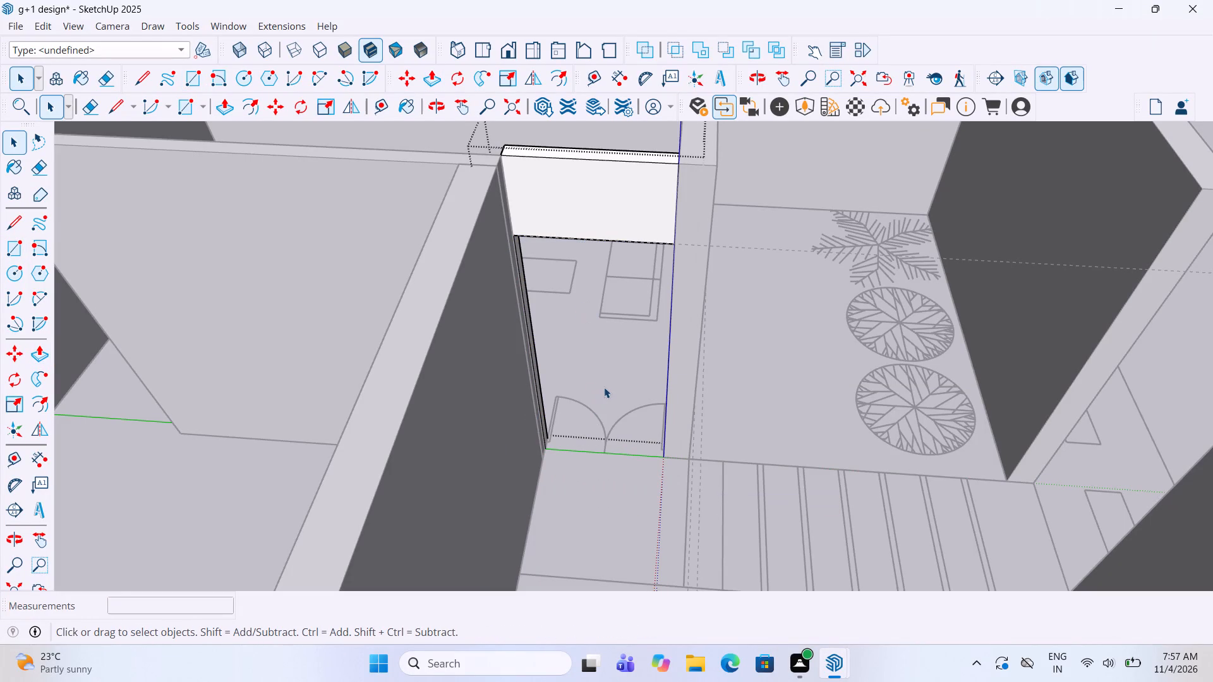
Close the entrance panel group and examine the cut door opening from the outside and the living room side.
left_click(605, 387)
scroll(605, 406, "down", 3)
left_click(621, 345)
scroll(619, 378, "down", 3)
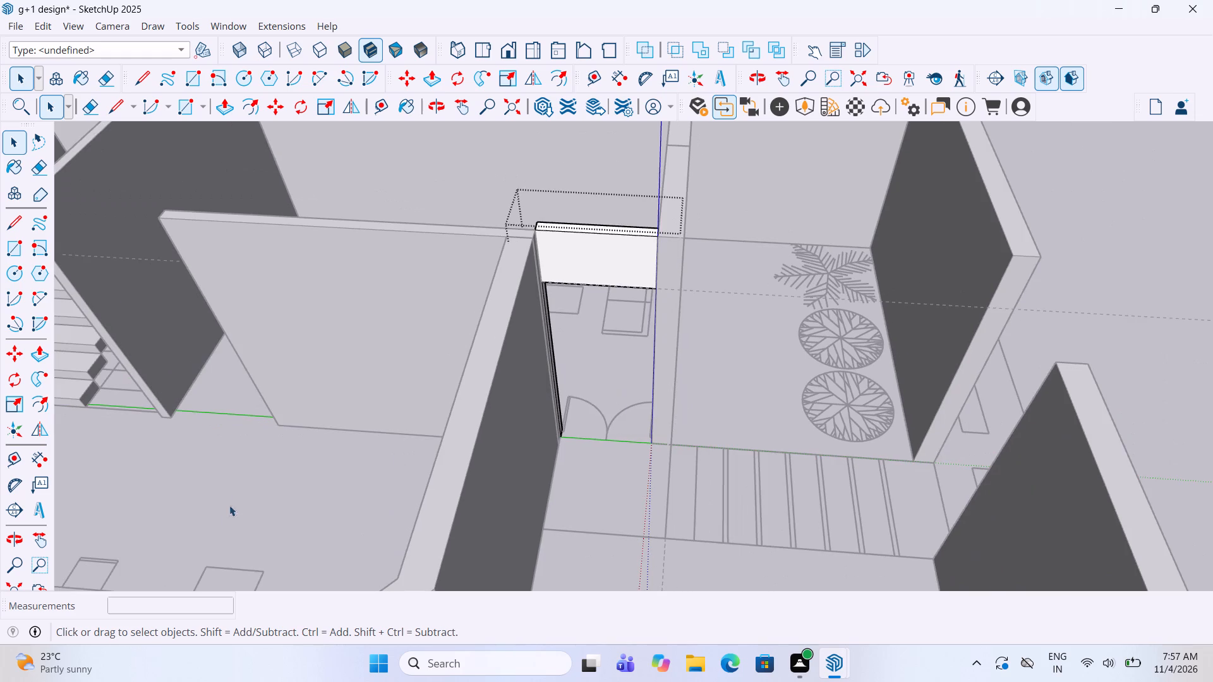
left_click(226, 517)
scroll(361, 467, "down", 4)
middle_click_drag(6, 364, 523, 410)
middle_click_drag(217, 306, 439, 302)
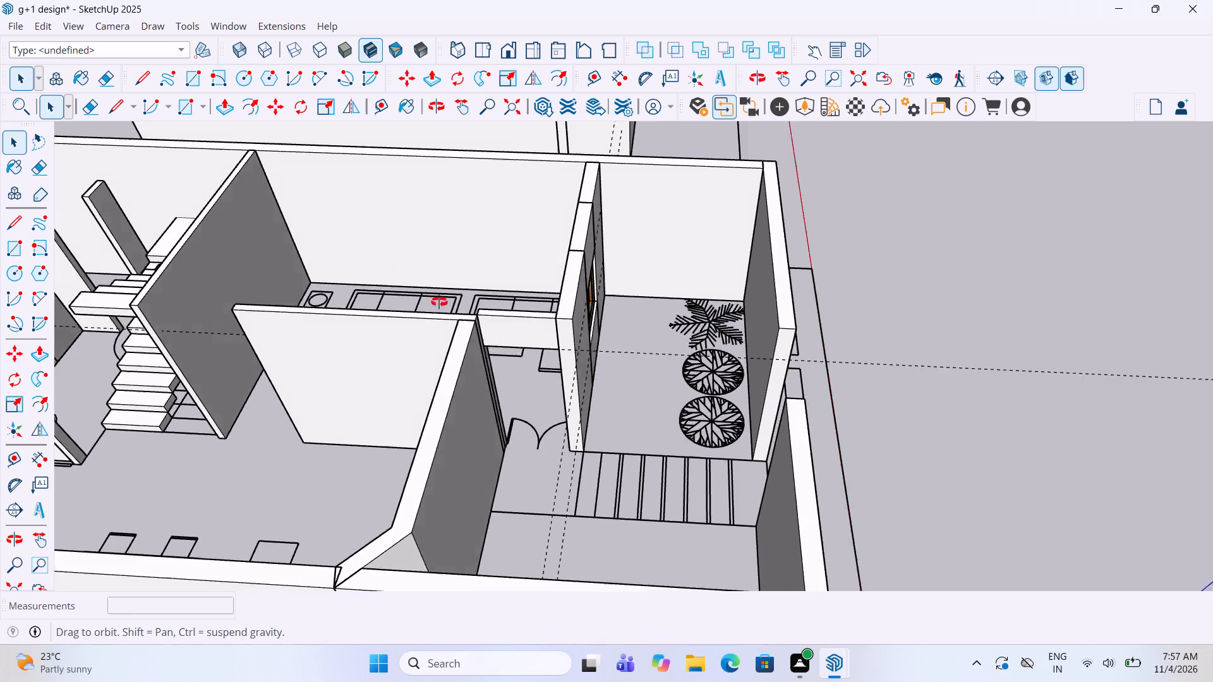
middle_click_drag(439, 302, 73, 322)
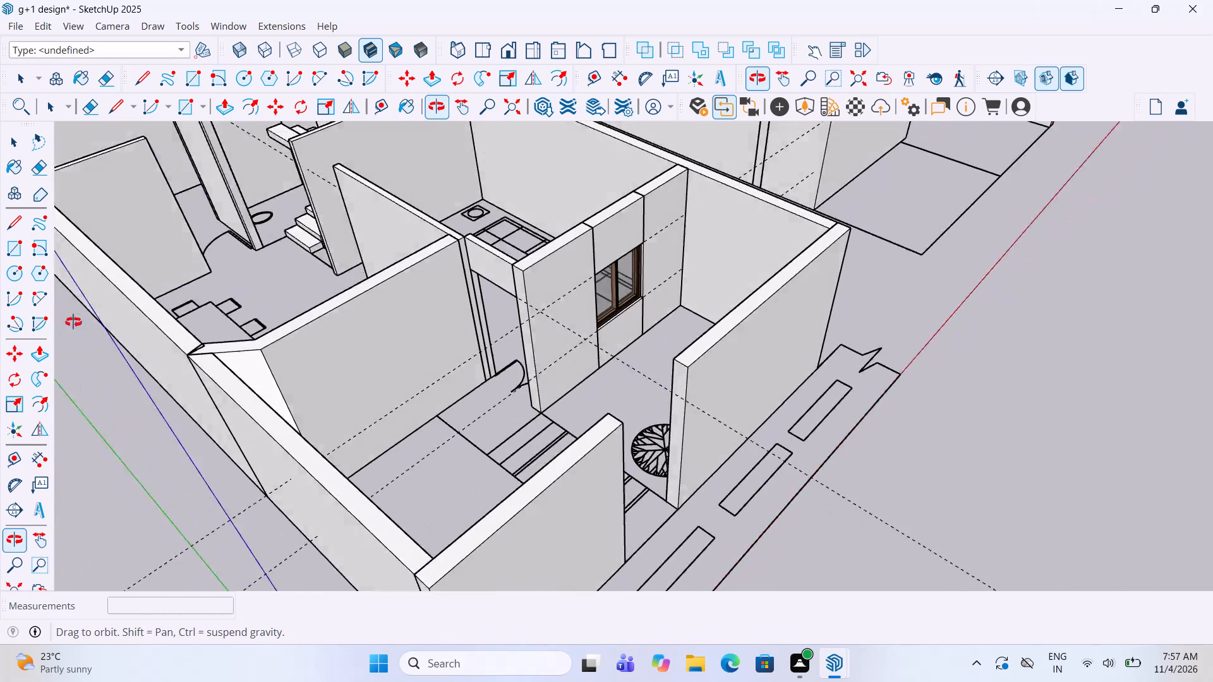
middle_click_drag(73, 322, 164, 333)
scroll(526, 346, "up", 4)
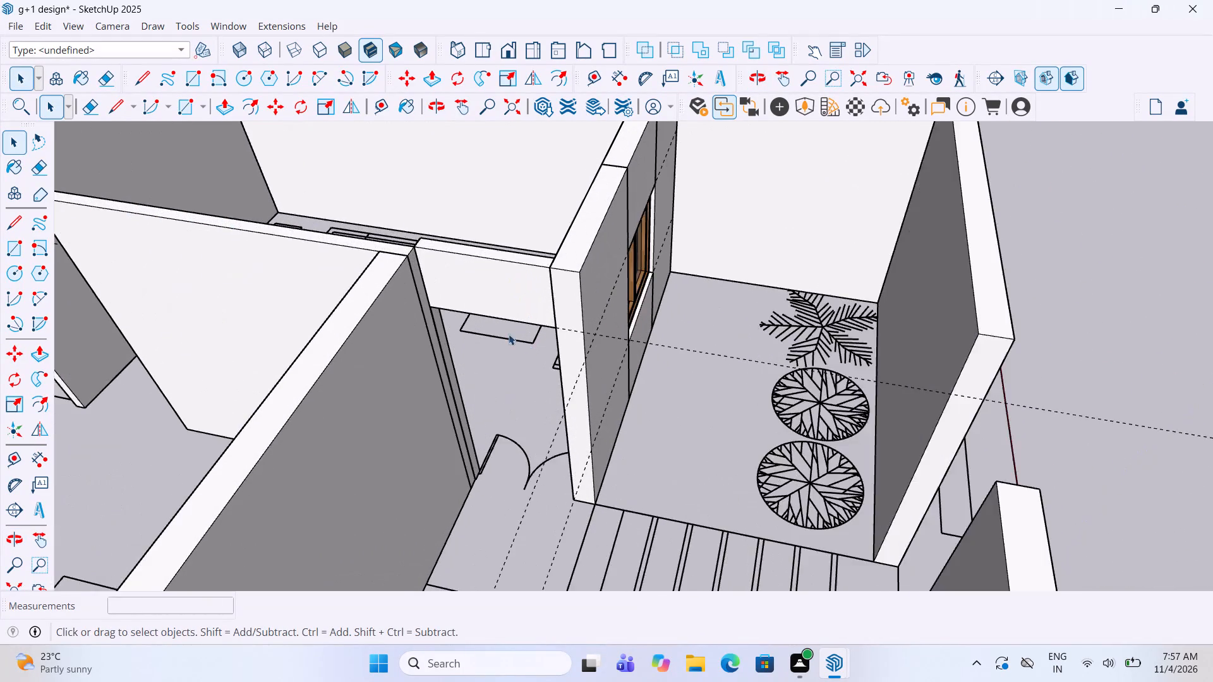
scroll(498, 331, "down", 1)
scroll(497, 331, "up", 4)
middle_click_drag(497, 331, 640, 347)
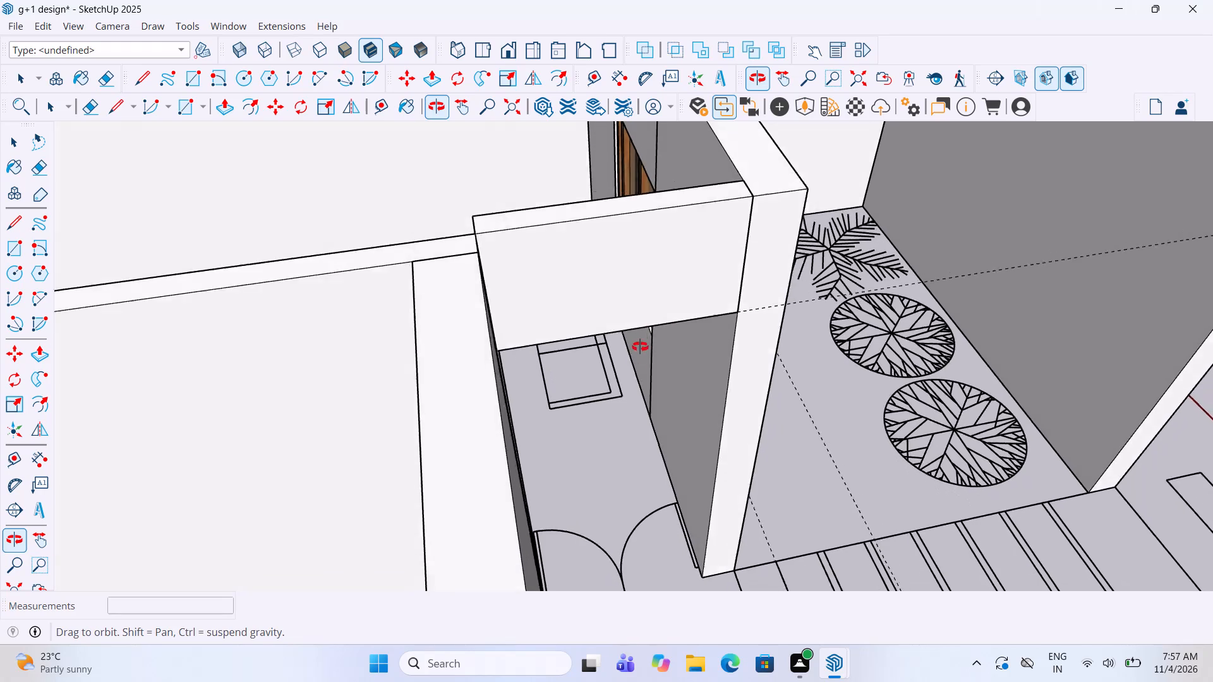
middle_click_drag(640, 347, 620, 390)
scroll(609, 391, "down", 7)
middle_click_drag(610, 393, 576, 383)
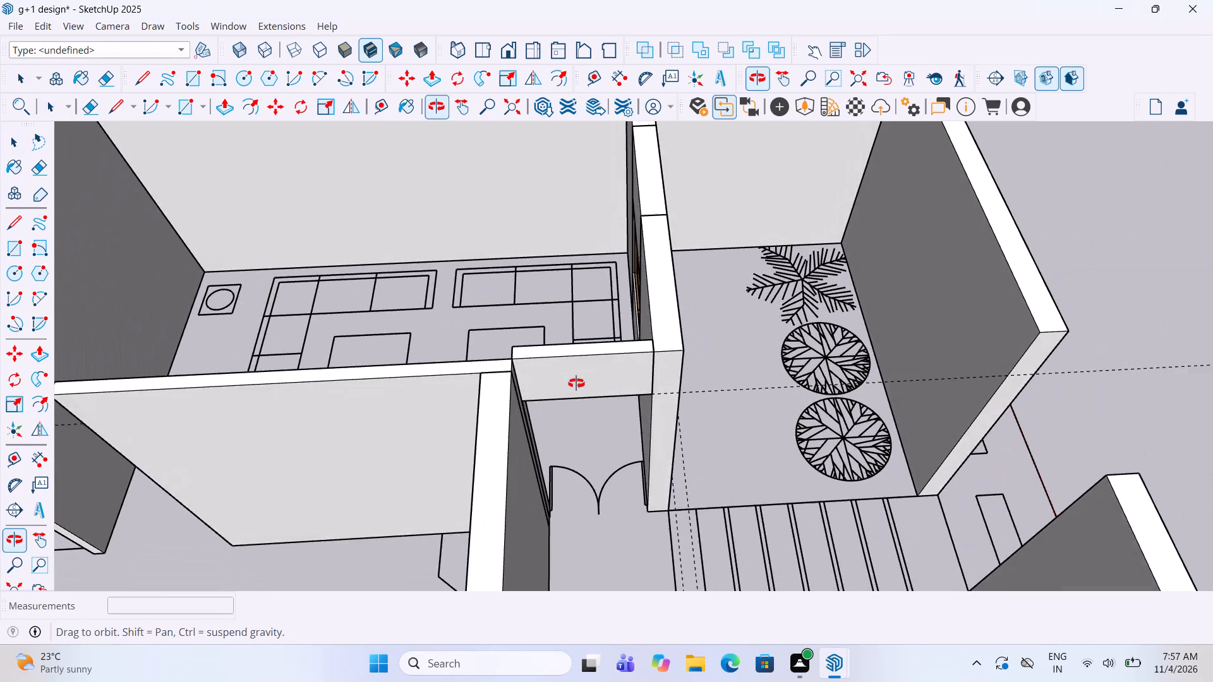
middle_click_drag(576, 383, 519, 393)
Inside the window wall's group beside the entrance, Push/Pull its end face outward by about 3".
scroll(761, 436, "up", 1)
scroll(661, 424, "up", 1)
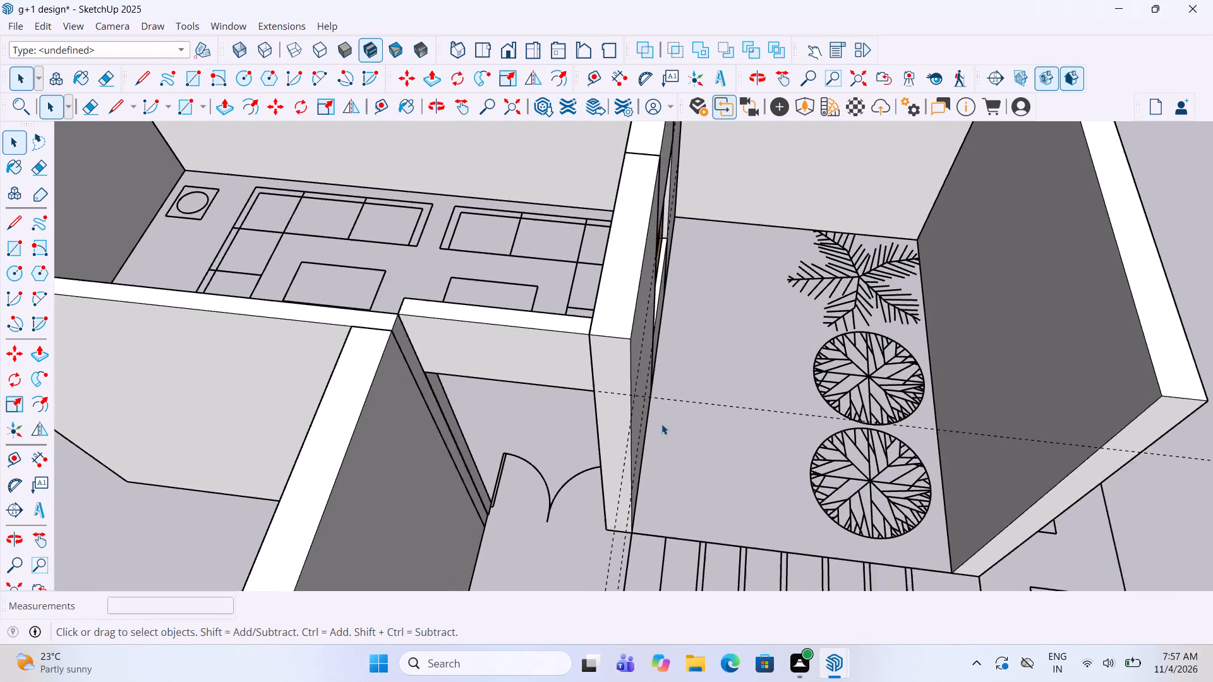
scroll(661, 424, "up", 1)
left_click(607, 412)
left_click(607, 412)
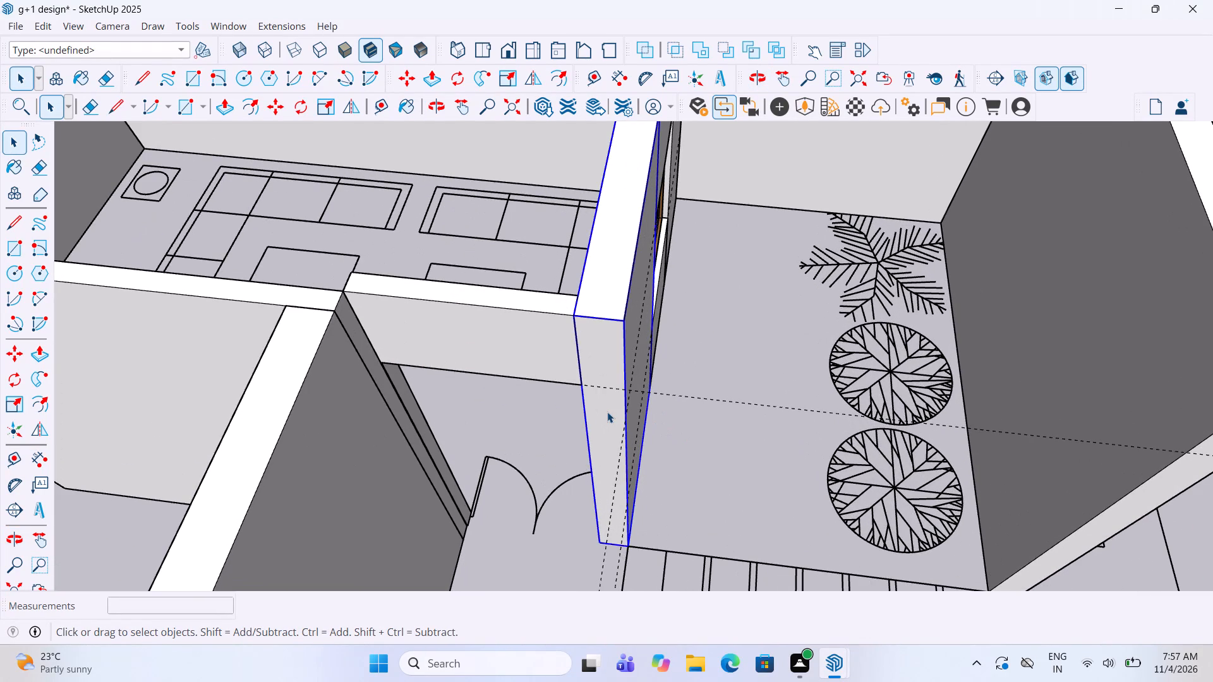
left_click(607, 412)
key("p")
double_click(607, 412)
type("p")
key("space")
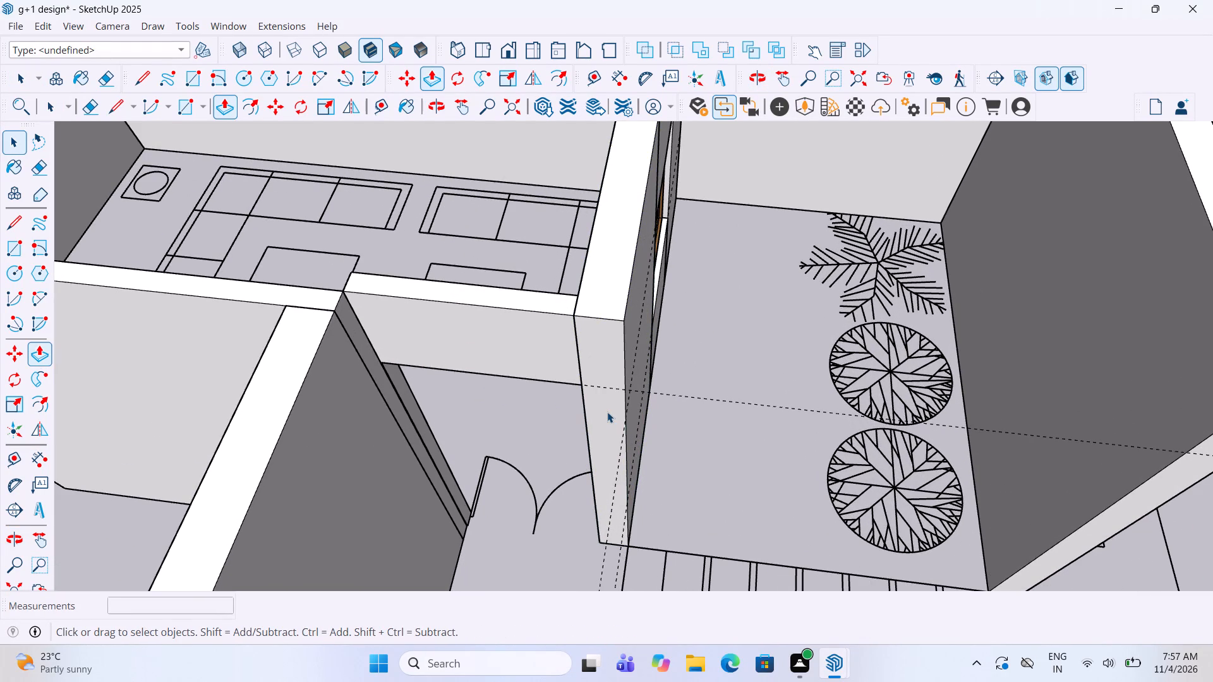
double_click(607, 412)
key("p")
left_click(602, 398)
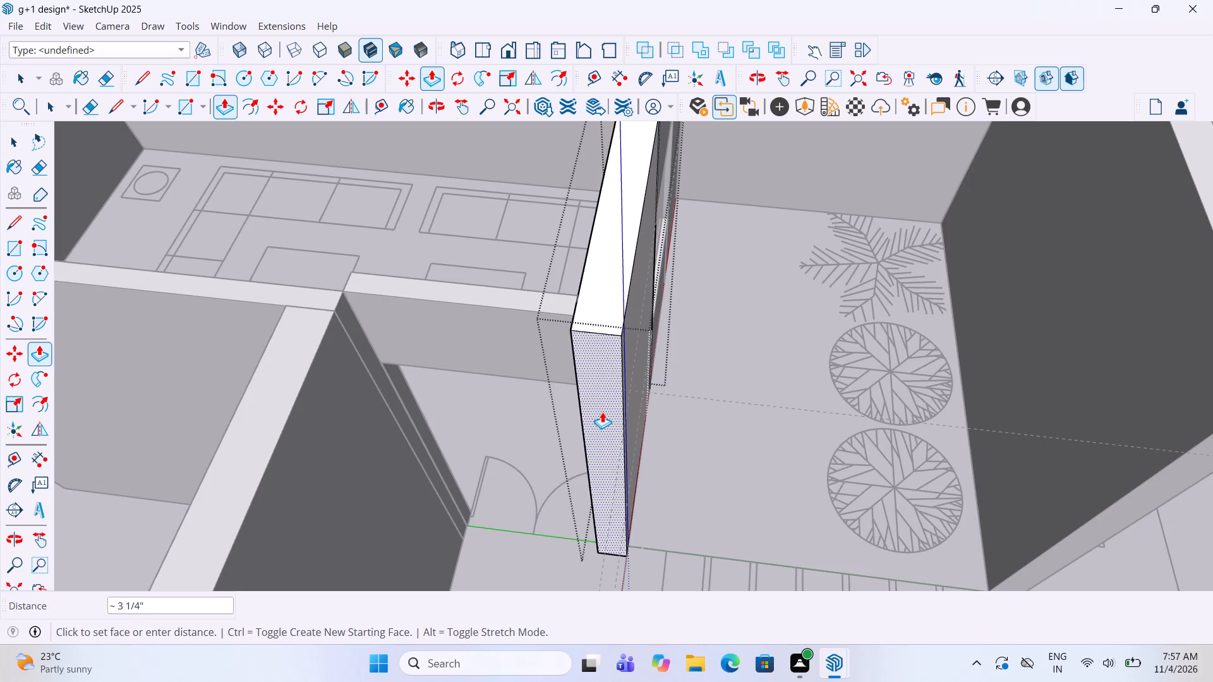
left_click(600, 418)
key("space")
left_click(684, 416)
scroll(683, 420, "down", 2)
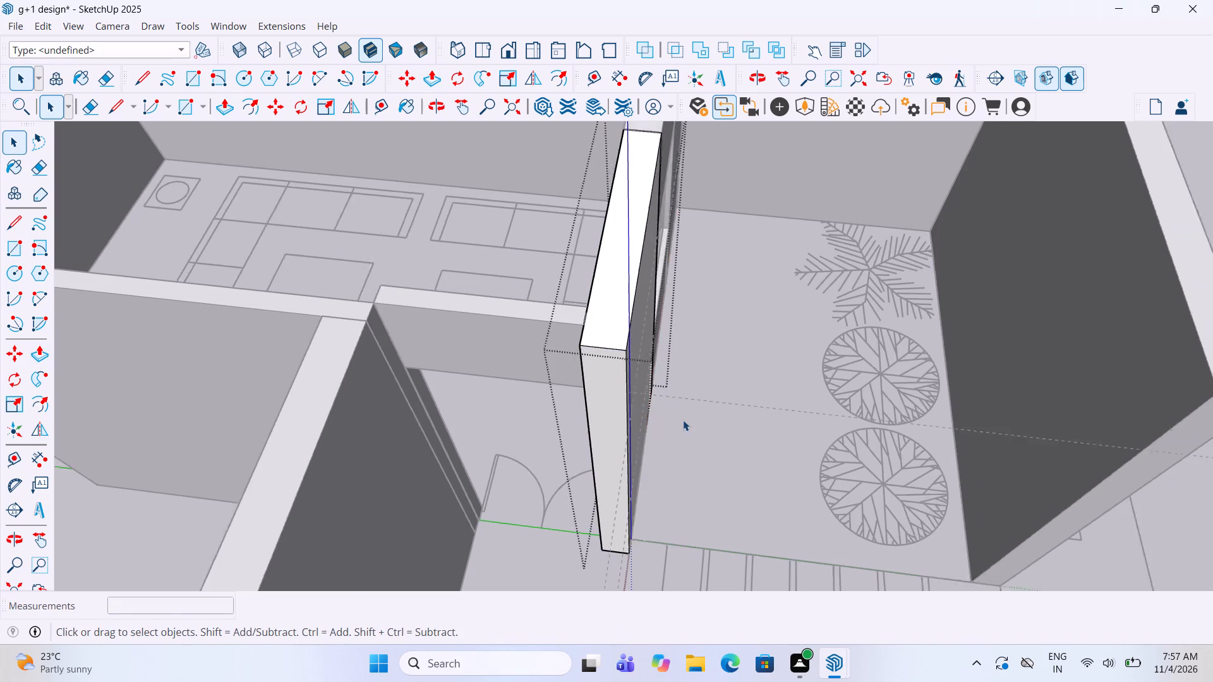
scroll(683, 420, "down", 2)
left_click(726, 481)
Move the entrance panel about 4 13/16" outward so its outer corner meets the extended wall end's corner.
middle_click_drag(0, 399, 308, 400)
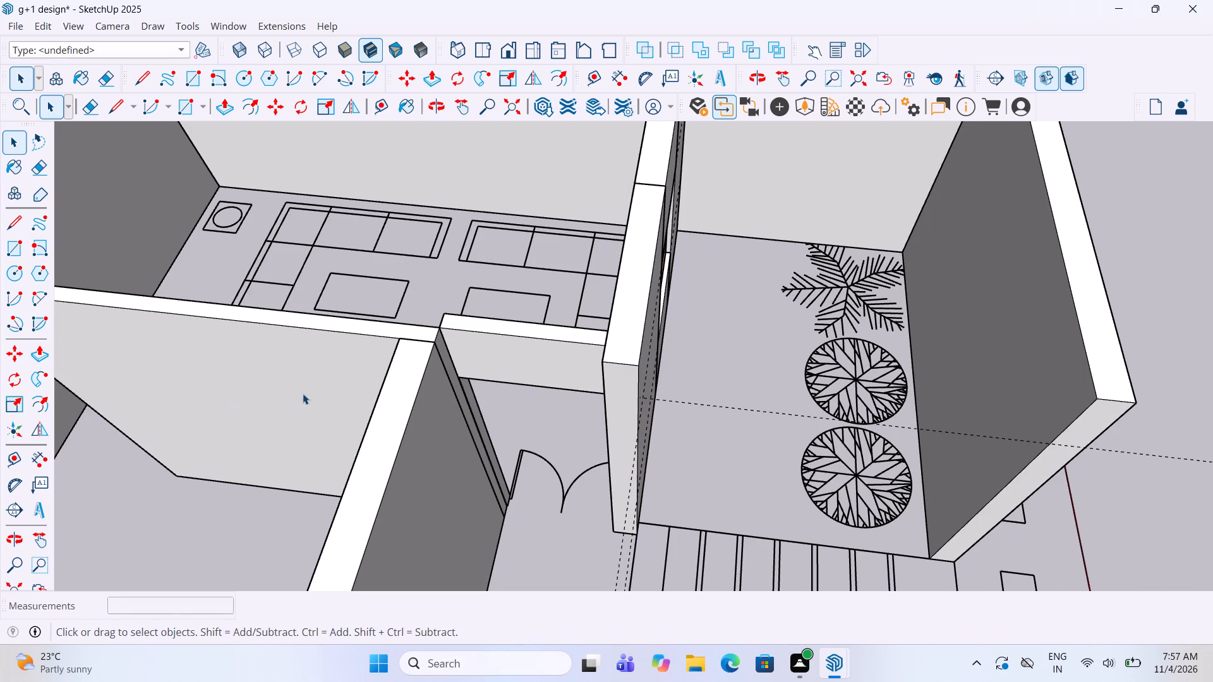
middle_click_drag(311, 393, 536, 395)
scroll(689, 349, "up", 2)
left_click(693, 348)
key("m")
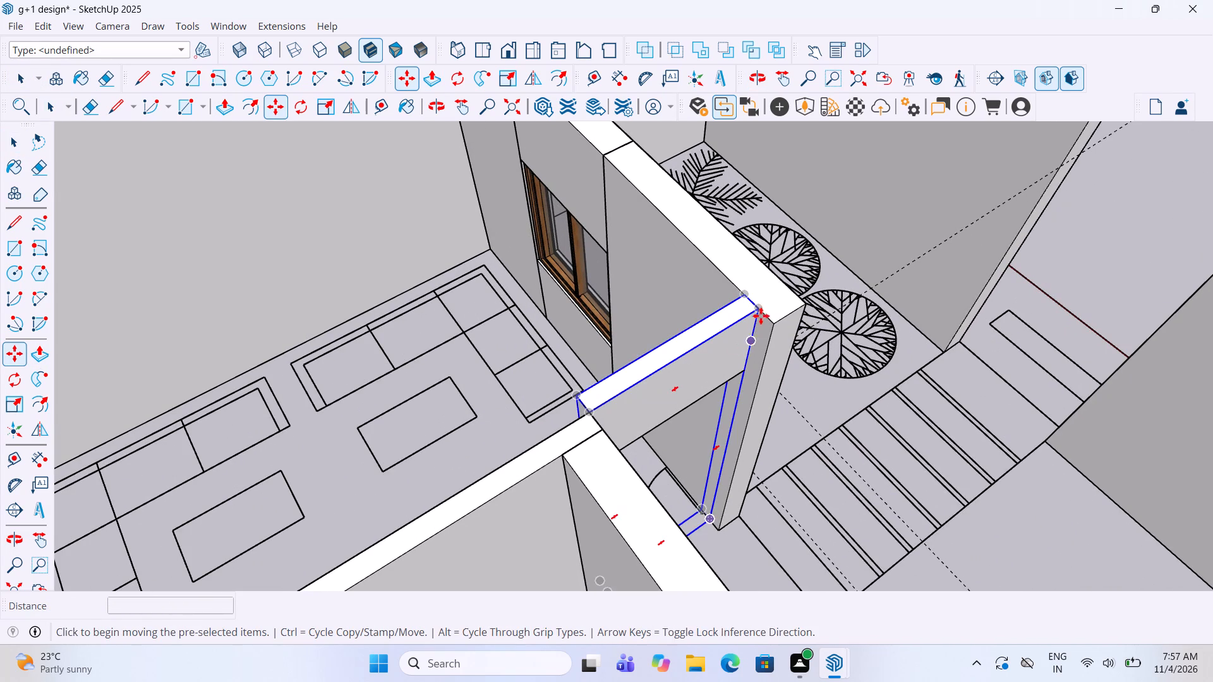
left_click(760, 306)
left_click(773, 324)
key("space")
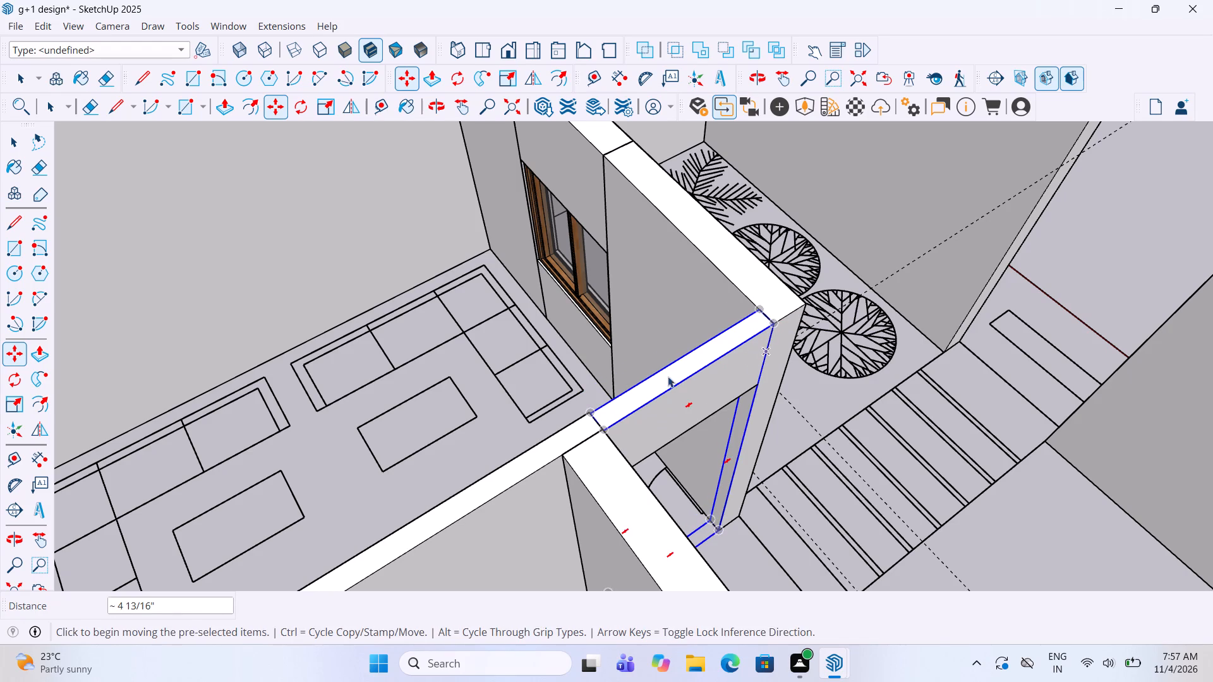
left_click(838, 390)
Examine the moved entrance panel from above and the overall ground-floor wall layout.
middle_click_drag(816, 393, 496, 398)
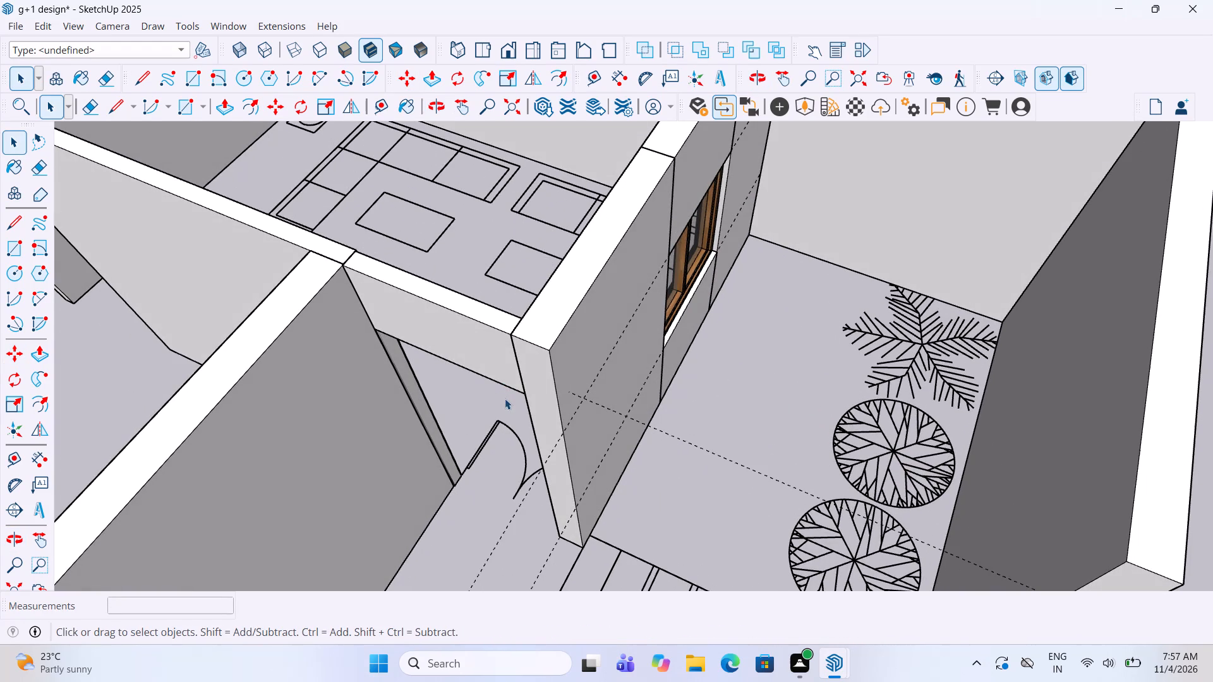
scroll(236, 235, "up", 4)
middle_click_drag(246, 225, 445, 373)
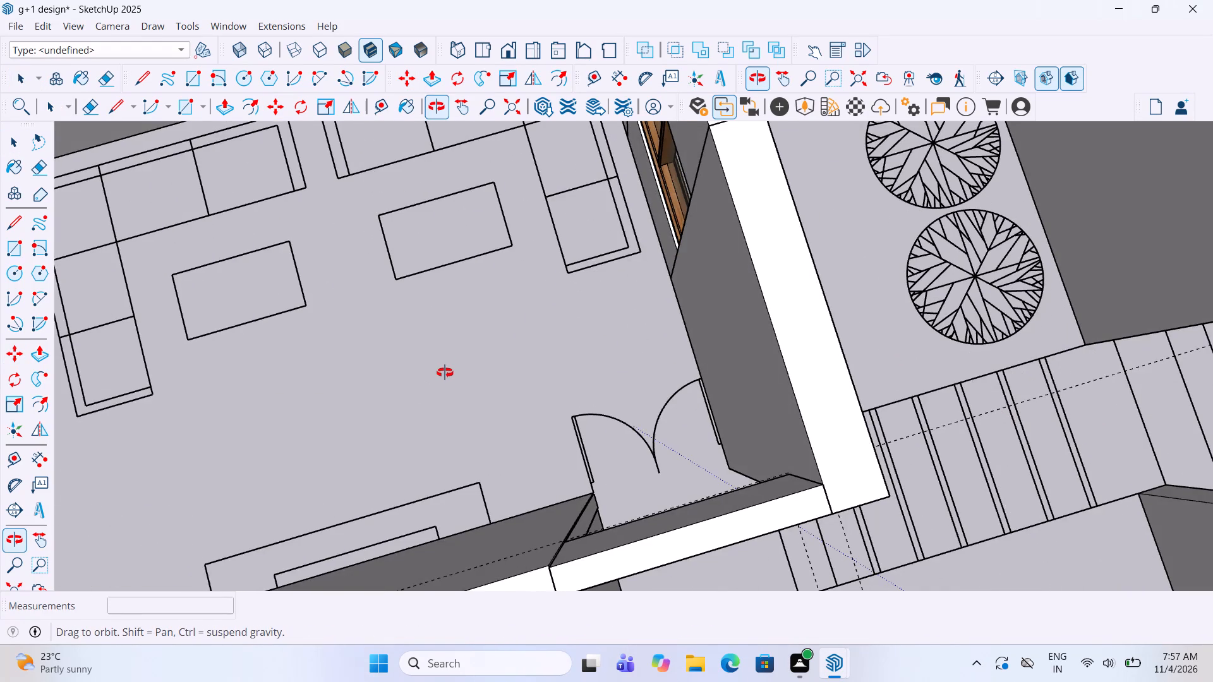
middle_click_drag(445, 373, 343, 230)
scroll(363, 241, "down", 5)
scroll(732, 241, "down", 7)
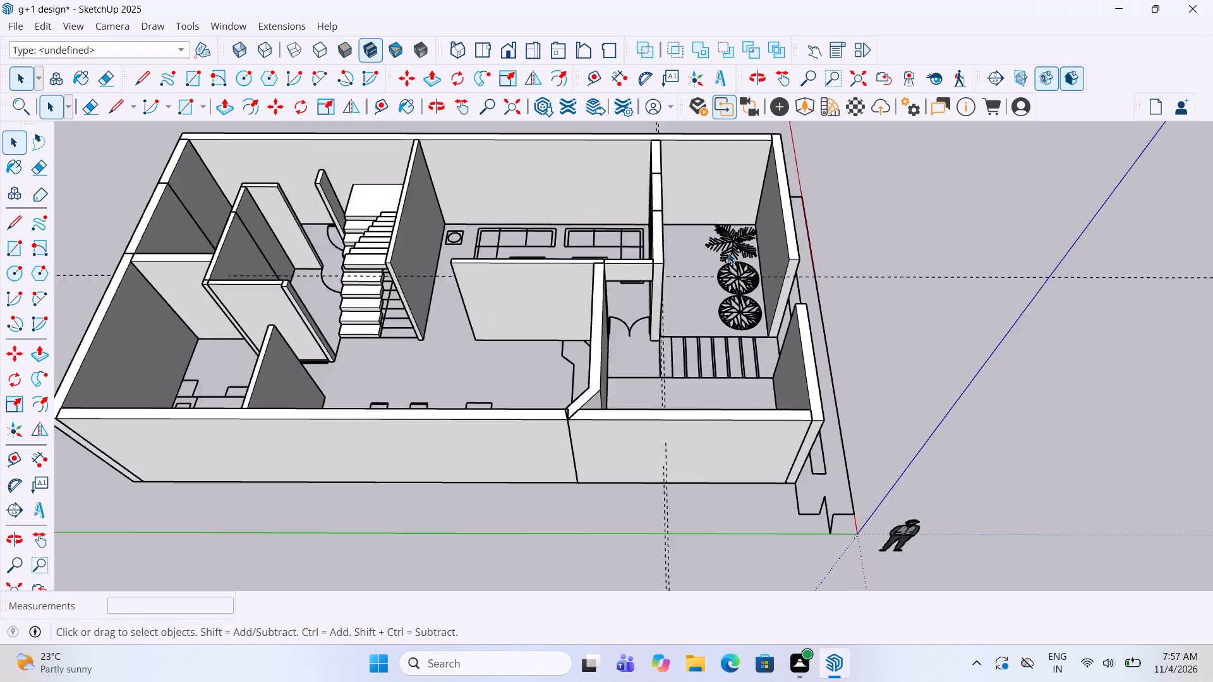
scroll(728, 253, "down", 3)
scroll(173, 270, "up", 4)
scroll(473, 364, "up", 3)
Draw a 3' 4" by 4 1/2" rectangle on the floor across the bedroom doorway near the dining area and group it.
middle_click_drag(466, 364, 0, 407)
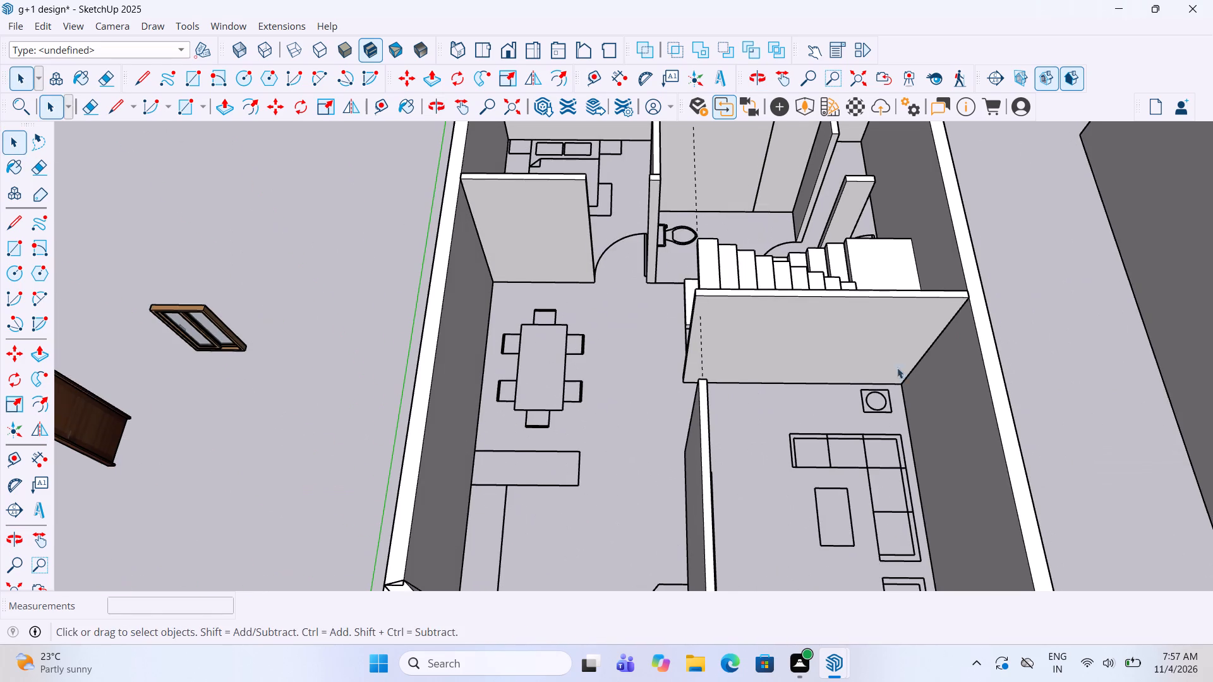
middle_click_drag(991, 304, 994, 272)
scroll(991, 281, "up", 1)
scroll(626, 614, "down", 4)
middle_click_drag(631, 628, 665, 532)
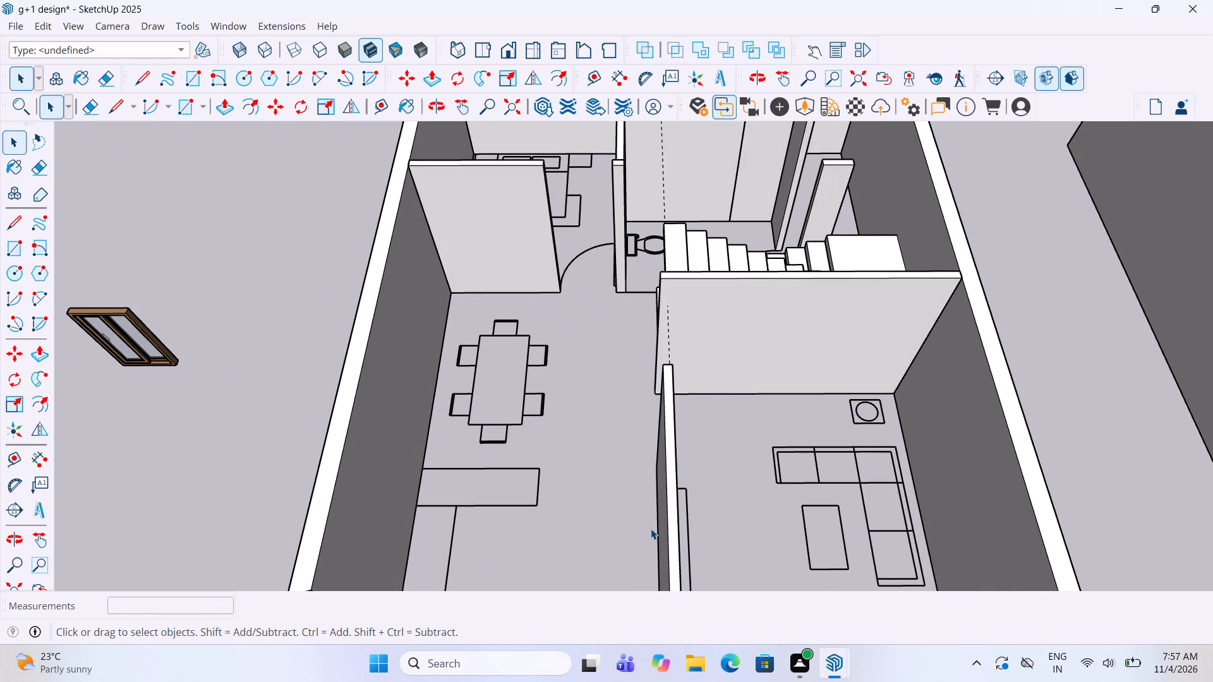
scroll(651, 529, "down", 2)
scroll(526, 528, "down", 2)
middle_click_drag(536, 513, 582, 374)
scroll(593, 265, "up", 5)
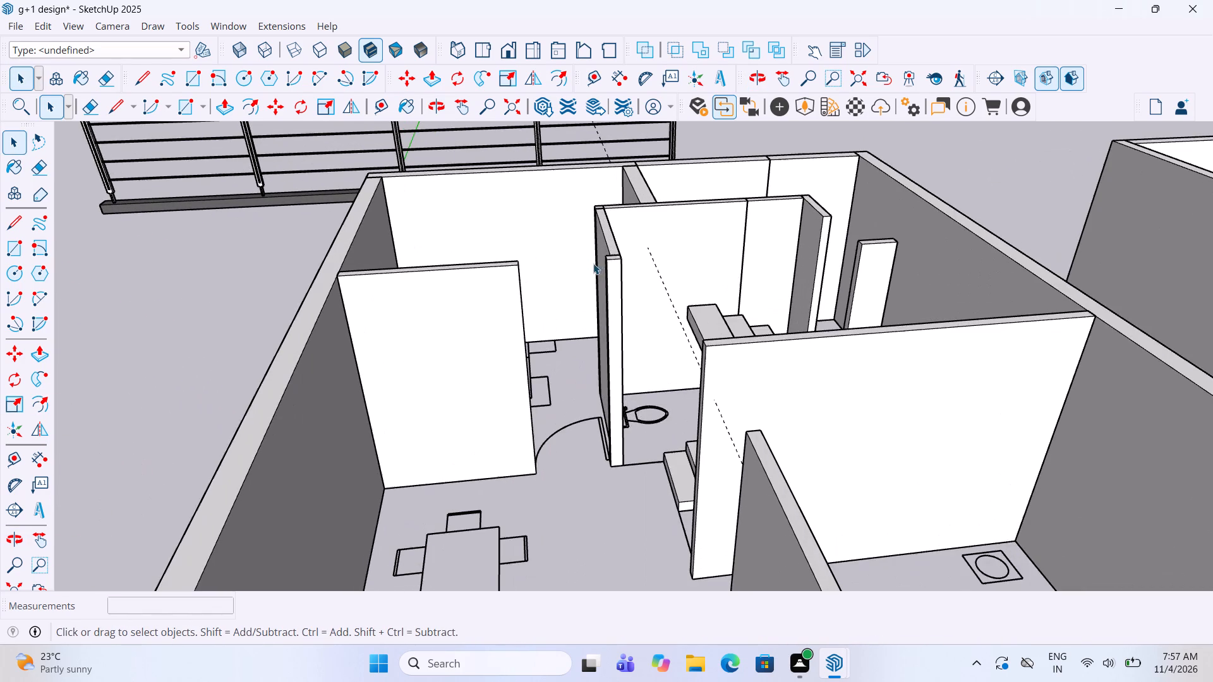
left_click(16, 251)
scroll(1030, 344, "up", 1)
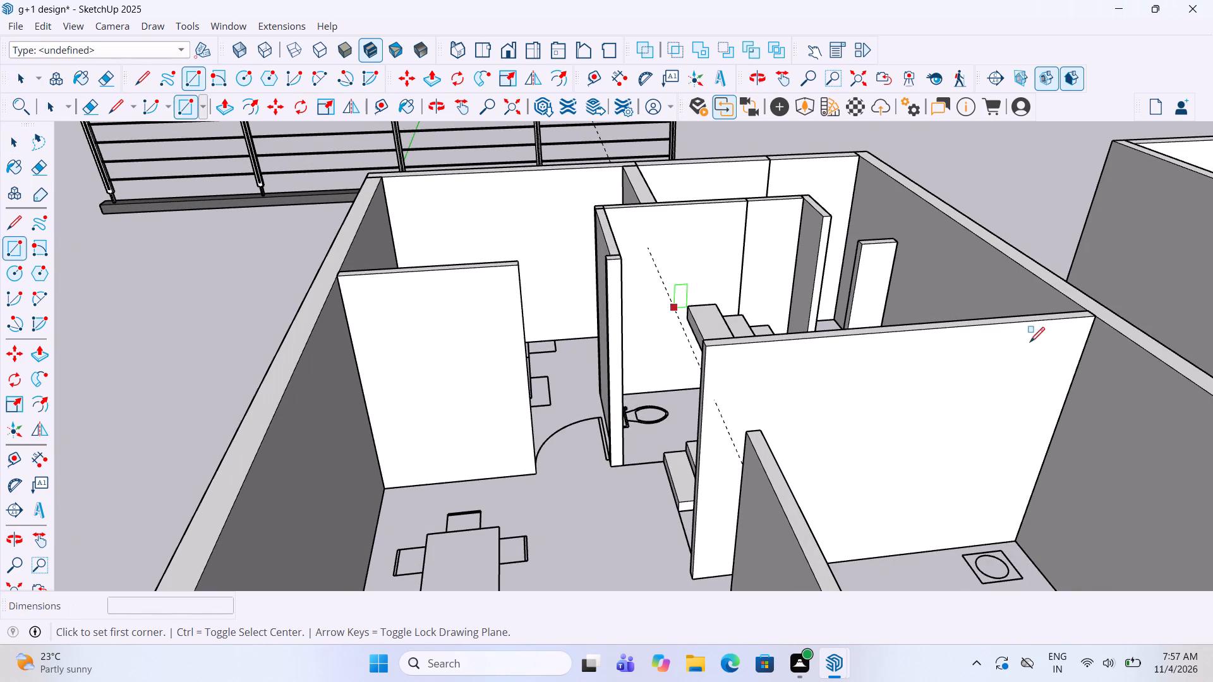
middle_click_drag(1023, 344, 1023, 431)
scroll(572, 474, "up", 13)
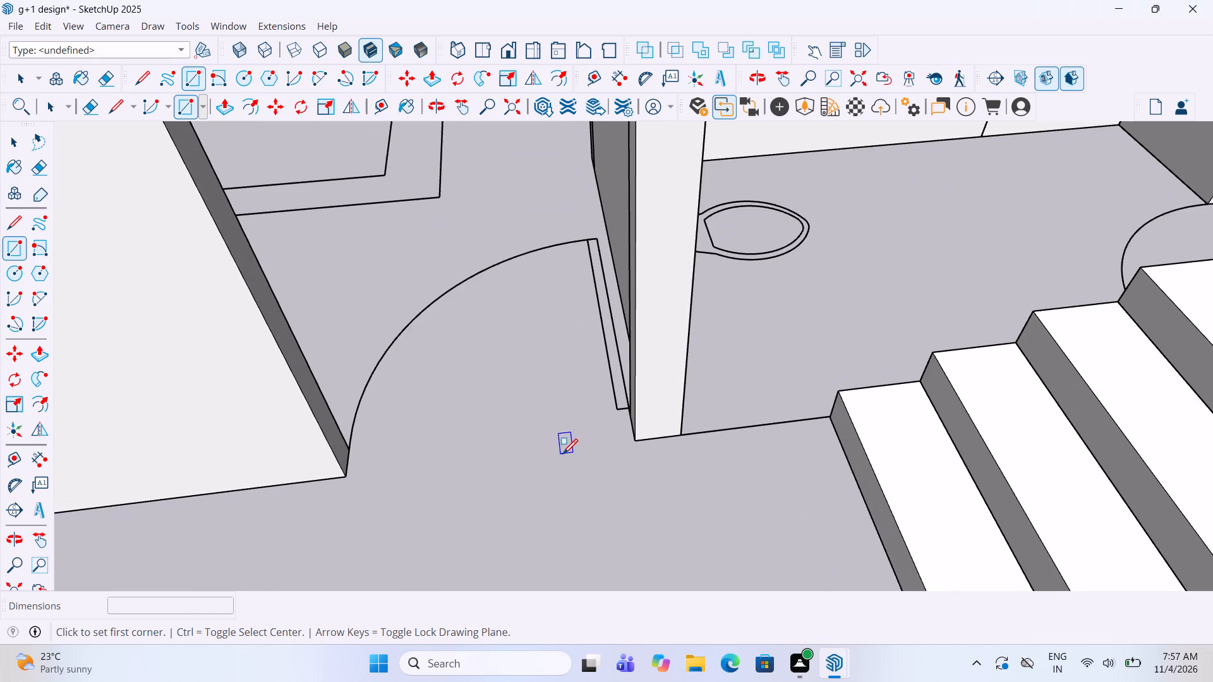
left_click(635, 445)
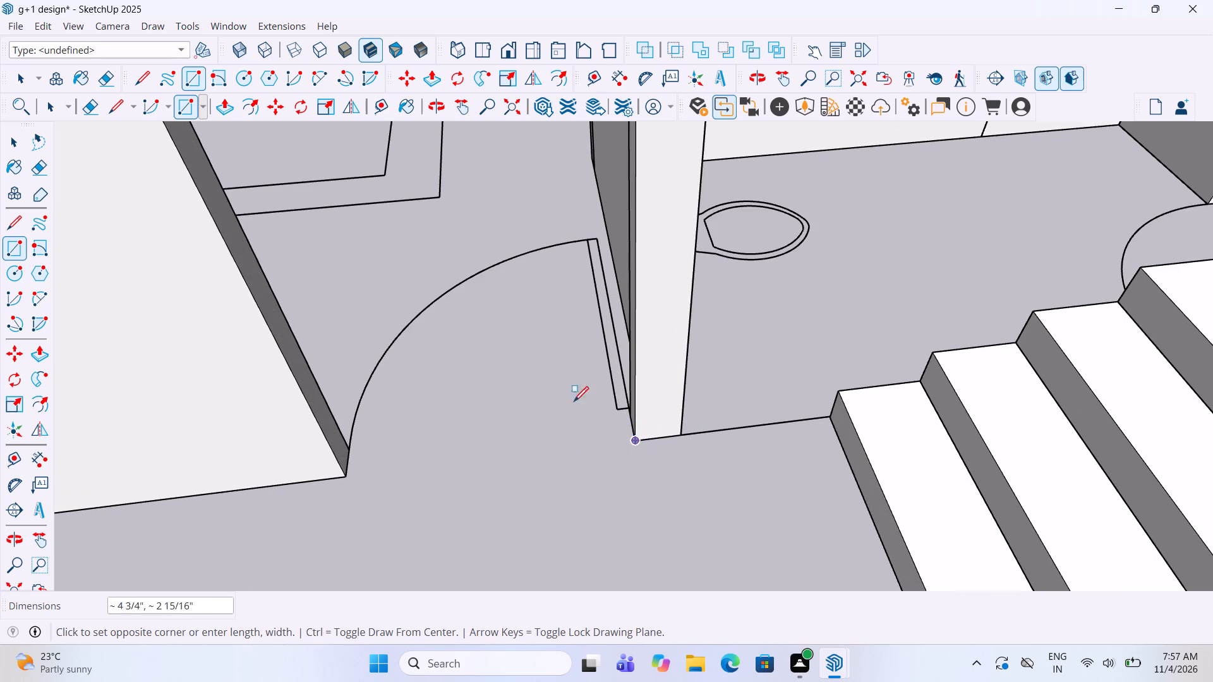
left_click(353, 445)
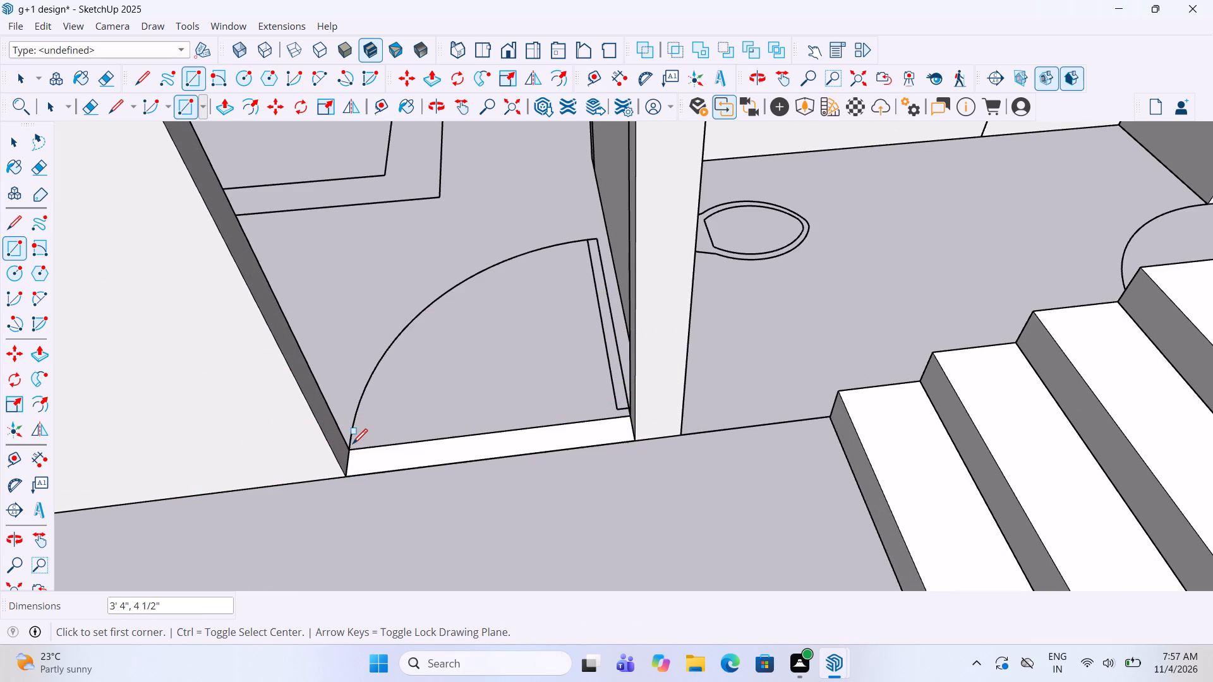
key("space")
left_click(418, 461)
right_click(418, 461)
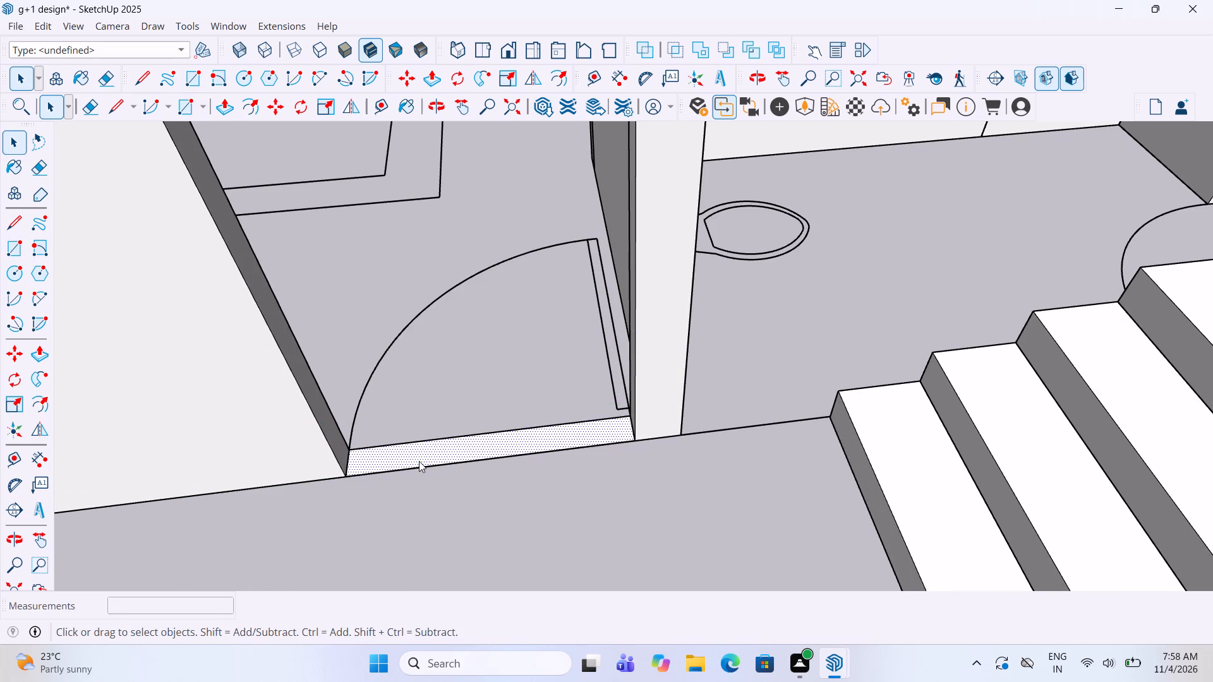
left_click(490, 293)
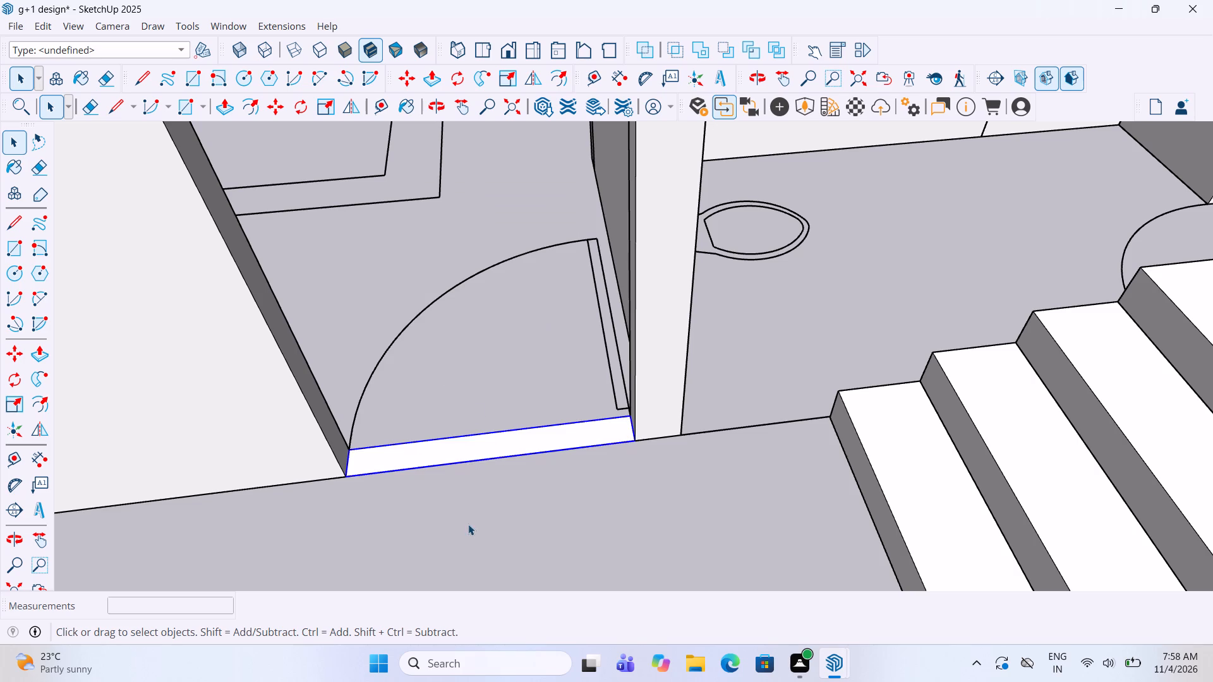
Inside the doorway group, Push/Pull the rectangle up 10' to the top of the adjoining bedroom wall.
double_click(474, 450)
key("p")
left_click(472, 446)
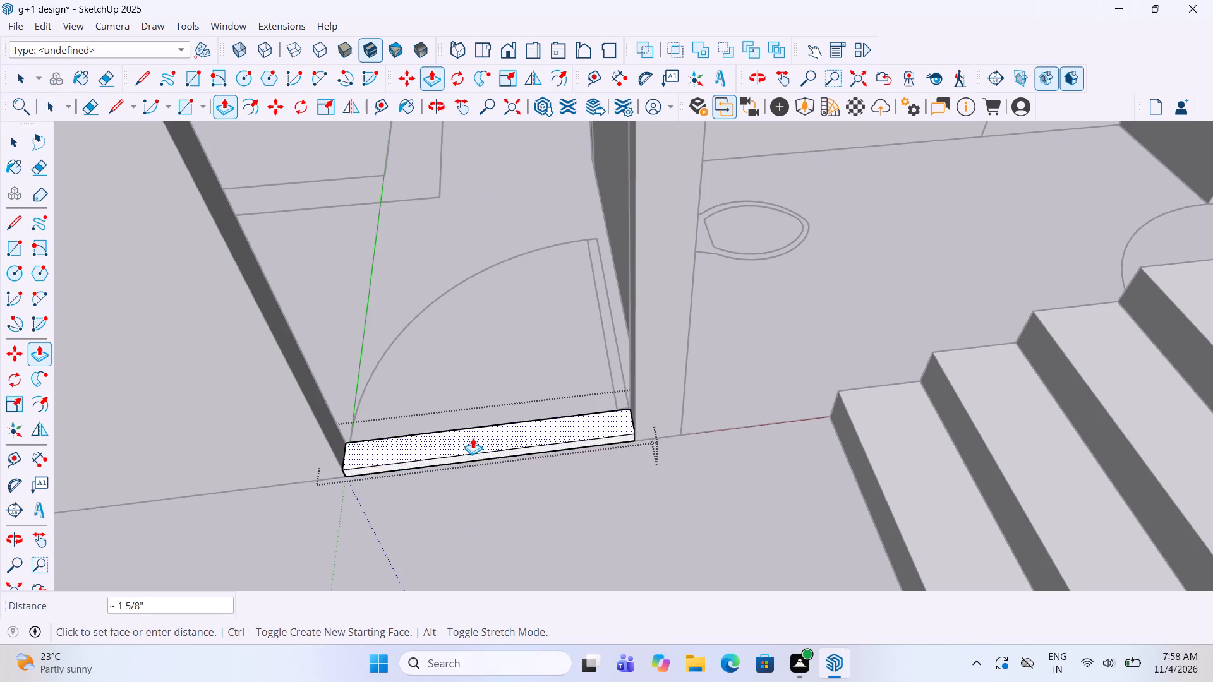
scroll(473, 438, "down", 15)
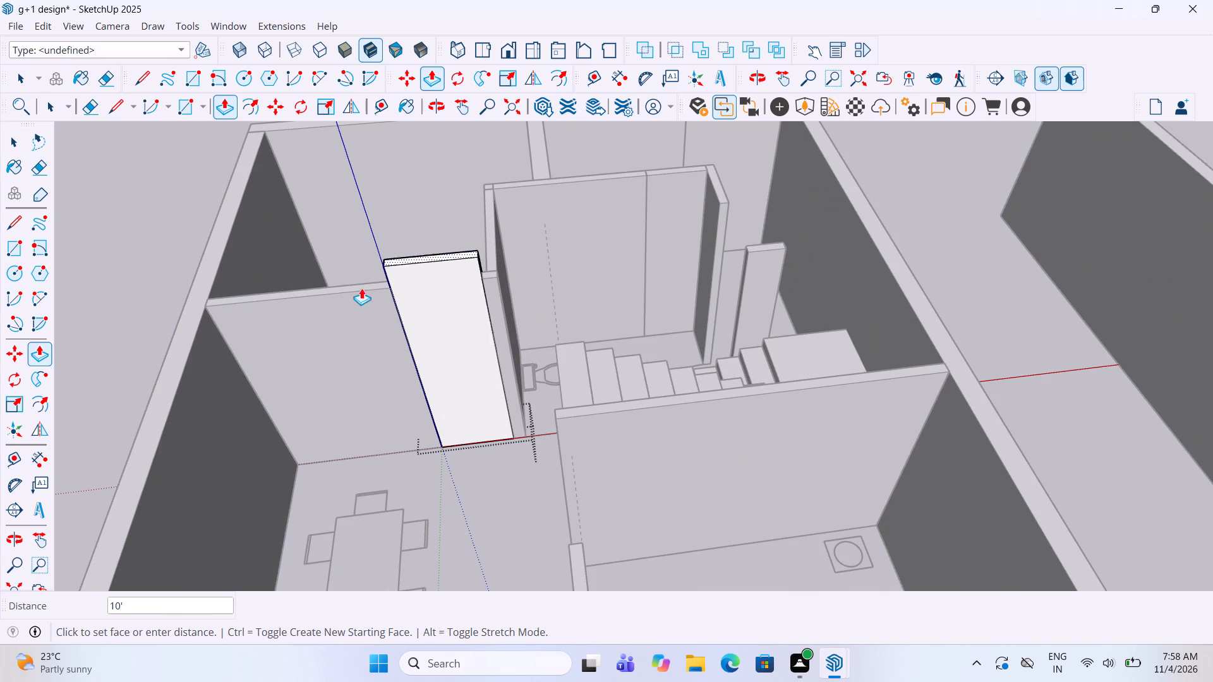
left_click(360, 288)
key("space")
left_click(463, 546)
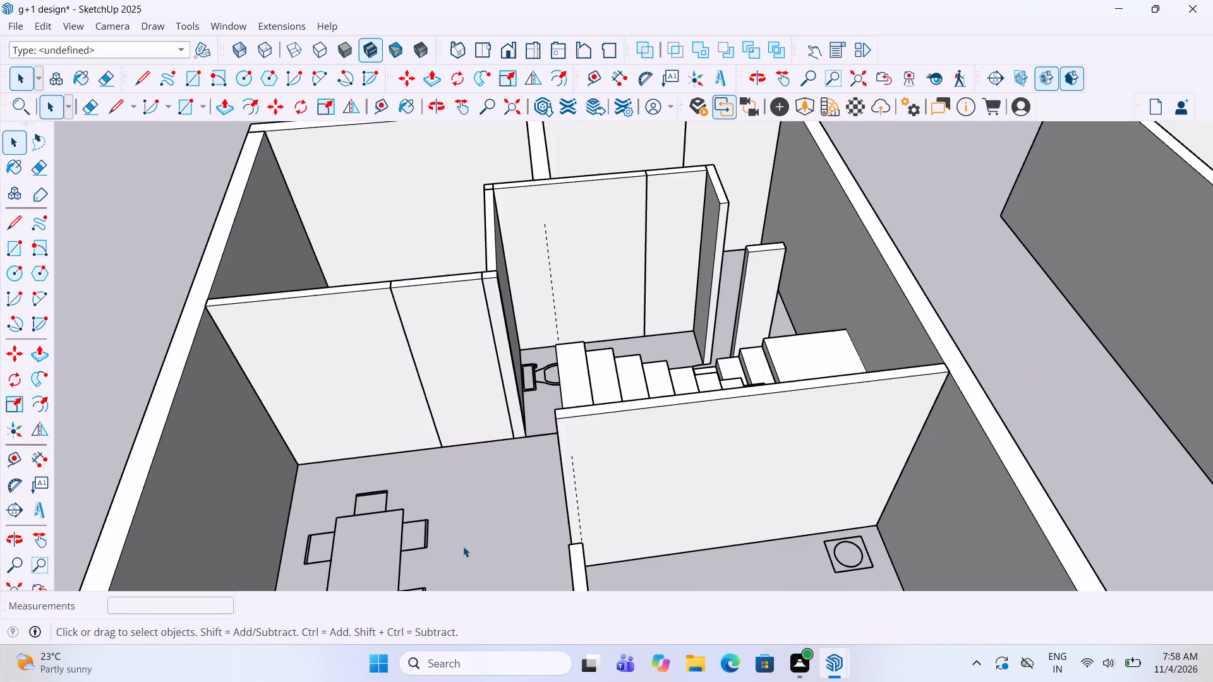
Place a horizontal guide 8' above the base edge of the new bedroom doorway panel.
middle_click_drag(612, 305, 543, 505)
scroll(543, 505, "down", 5)
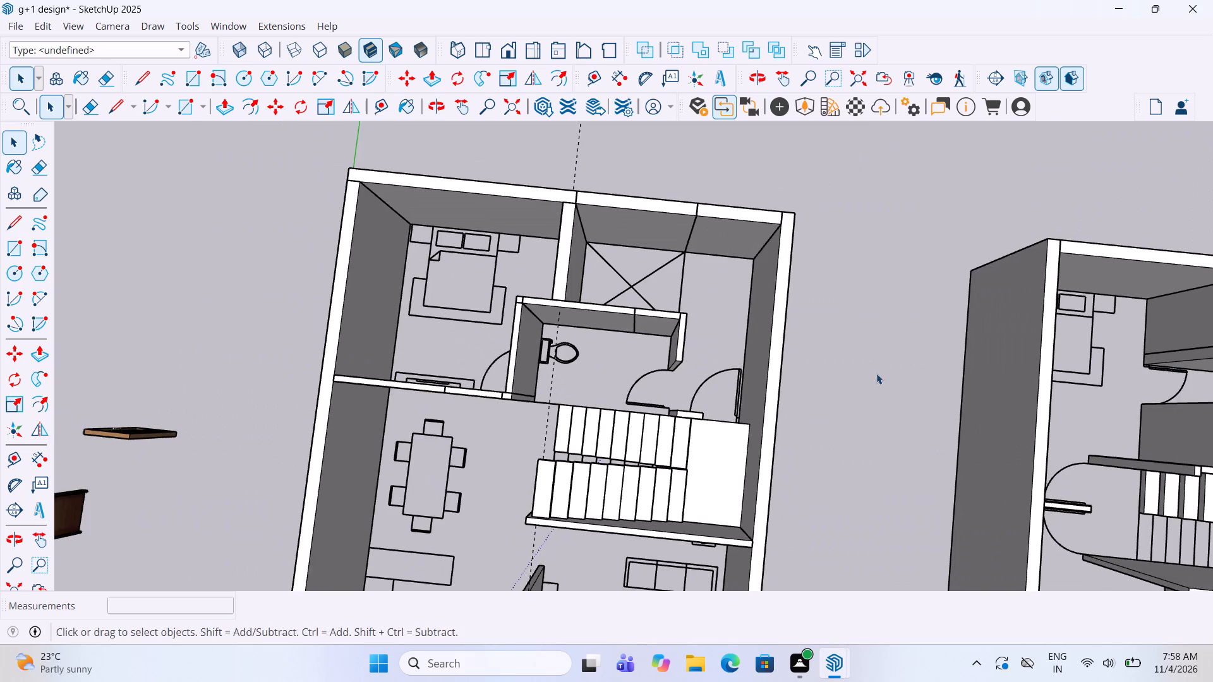
middle_click_drag(872, 370, 872, 162)
scroll(386, 382, "up", 4)
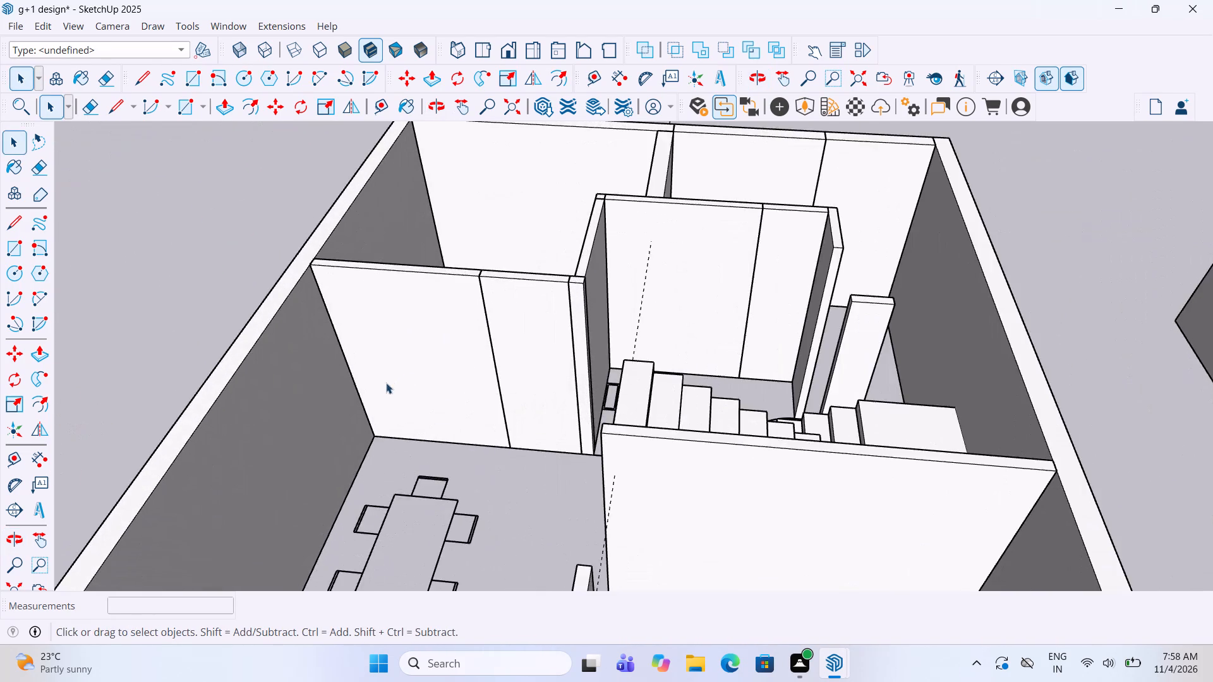
scroll(532, 367, "up", 5)
middle_click_drag(533, 364, 569, 342)
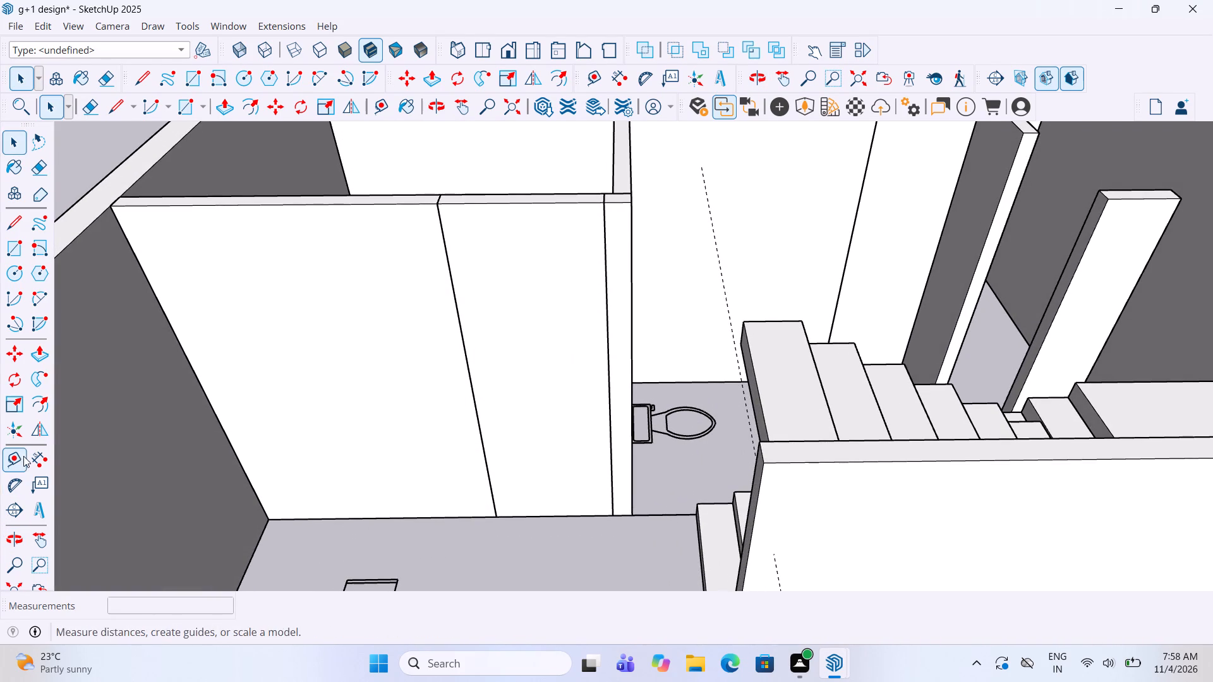
left_click(22, 452)
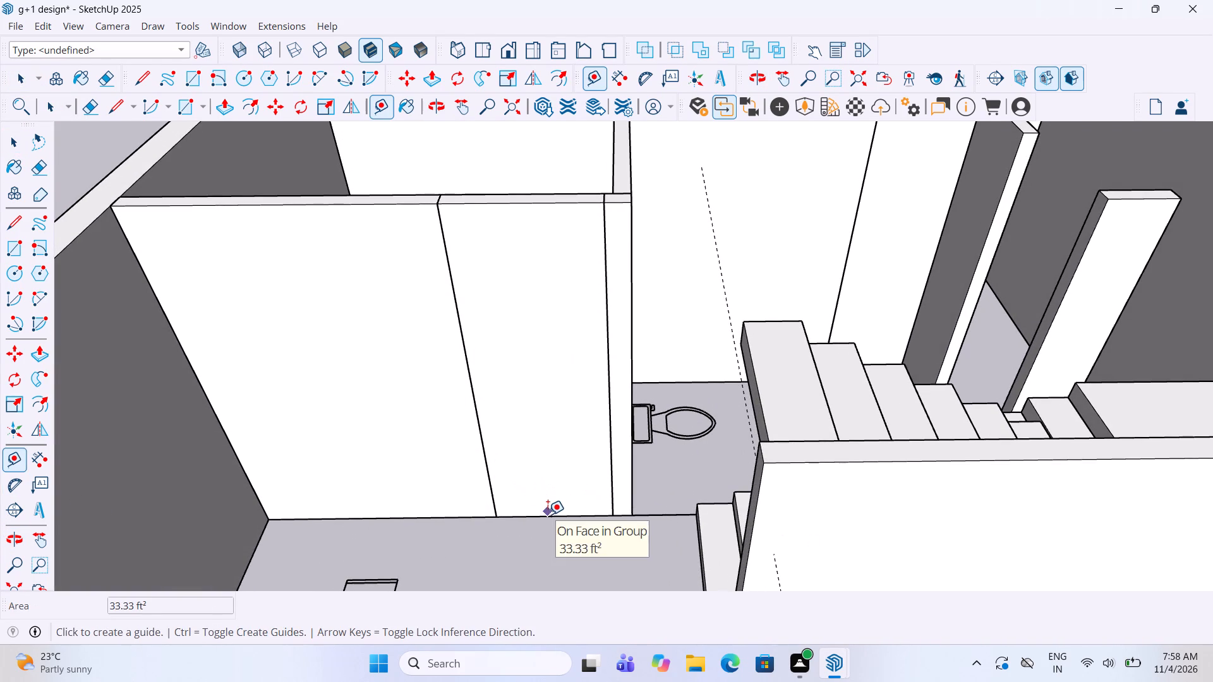
left_click(519, 515)
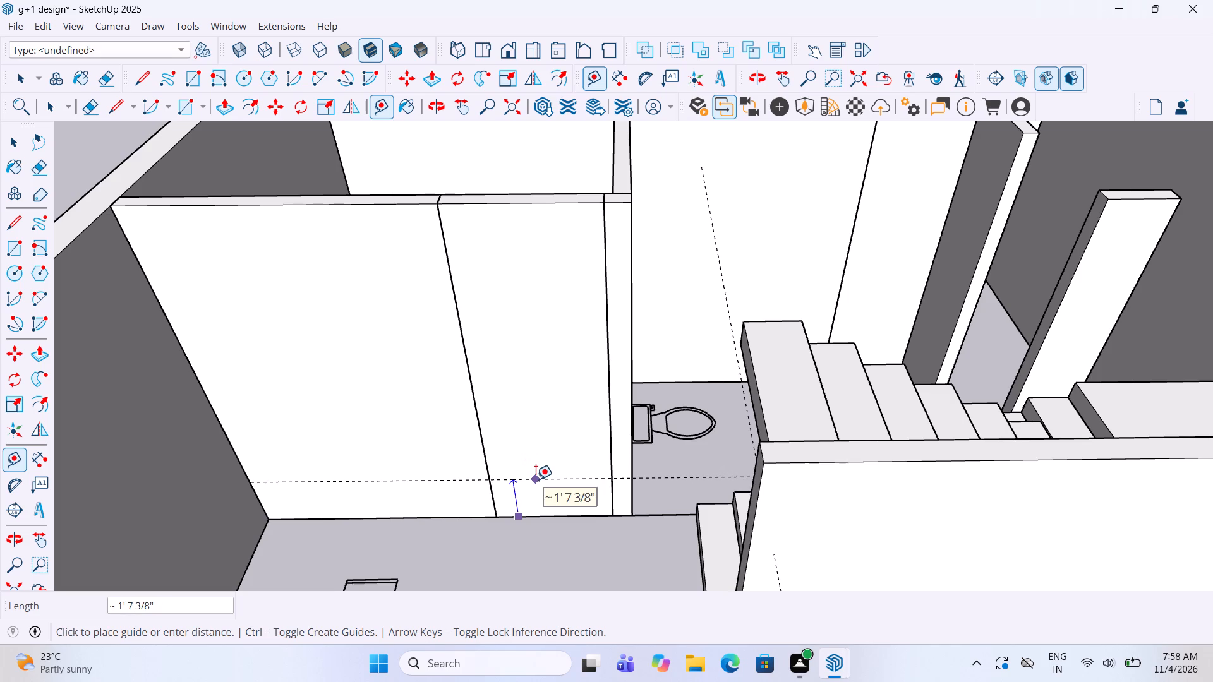
type("8'")
key("Return")
key("space")
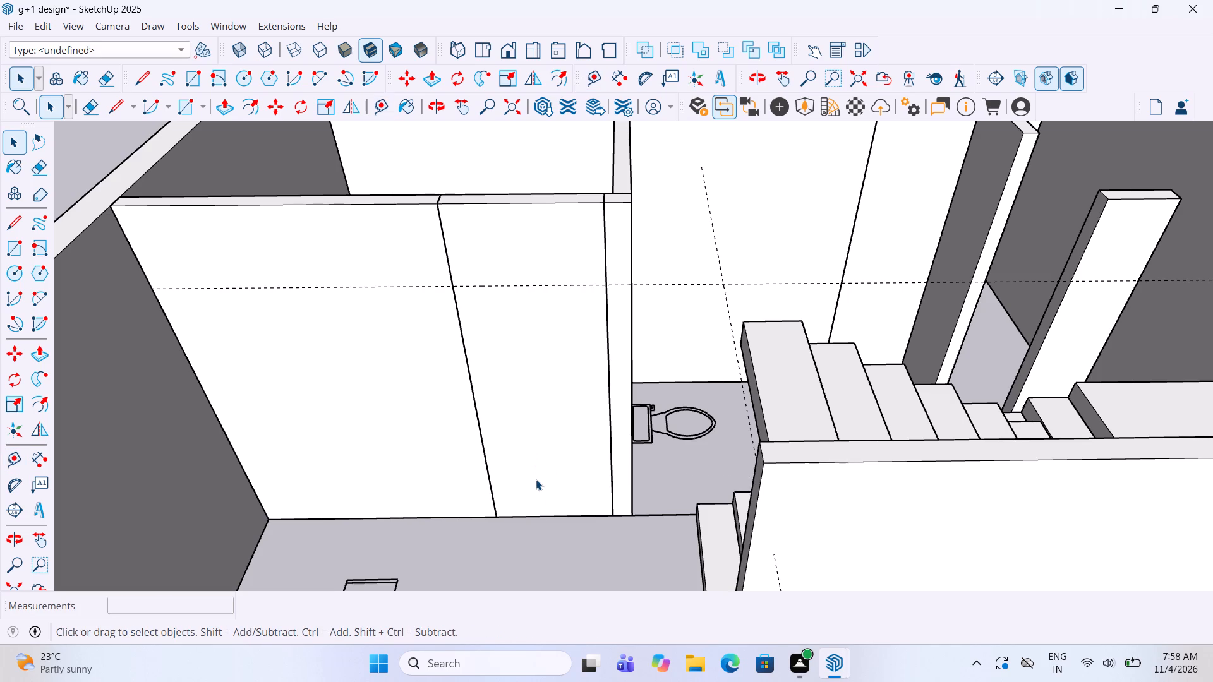
Cut the bedroom door opening: draw an 8' by 3' 4" rectangle below the guide inside the panel group and Push/Pull it through 4 1/2".
double_click(536, 479)
left_click(11, 247)
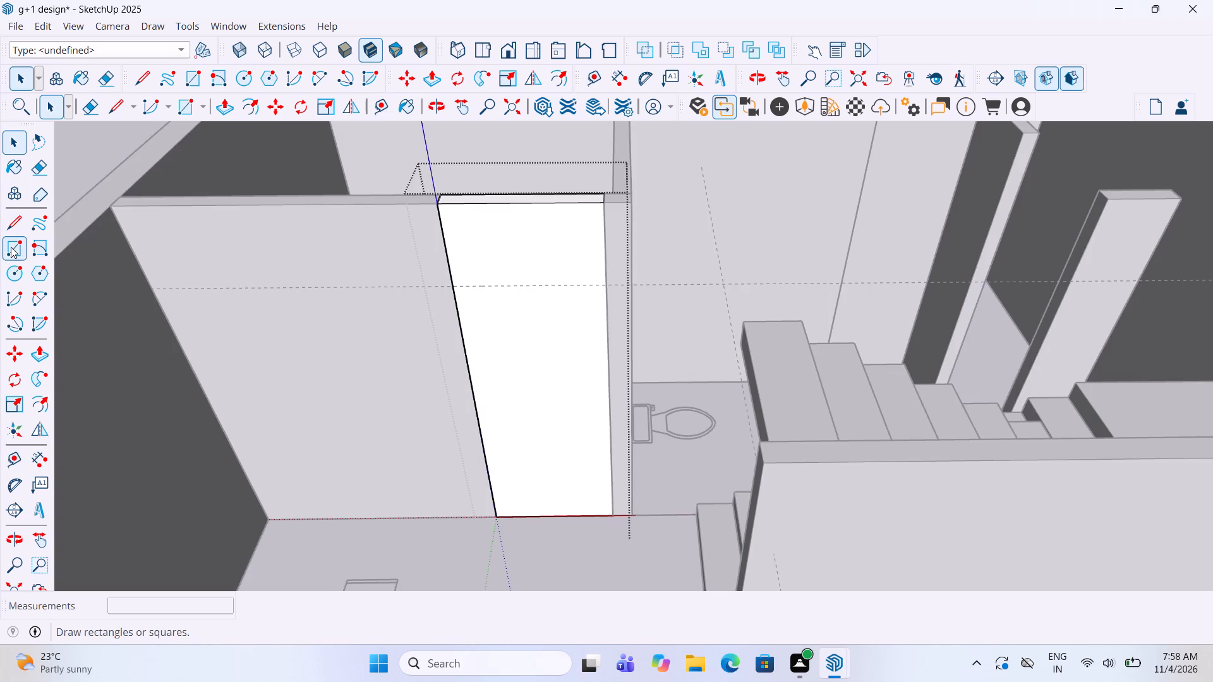
left_click(603, 289)
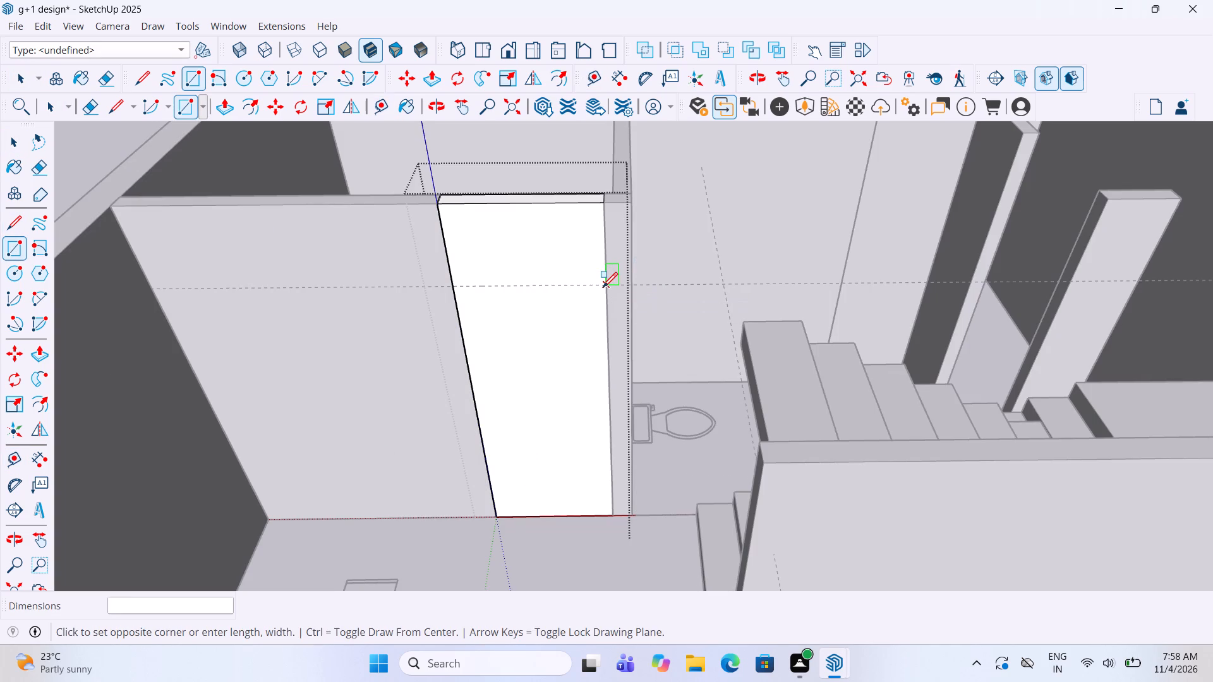
left_click(495, 522)
key("p")
left_click_drag(545, 484, 545, 383)
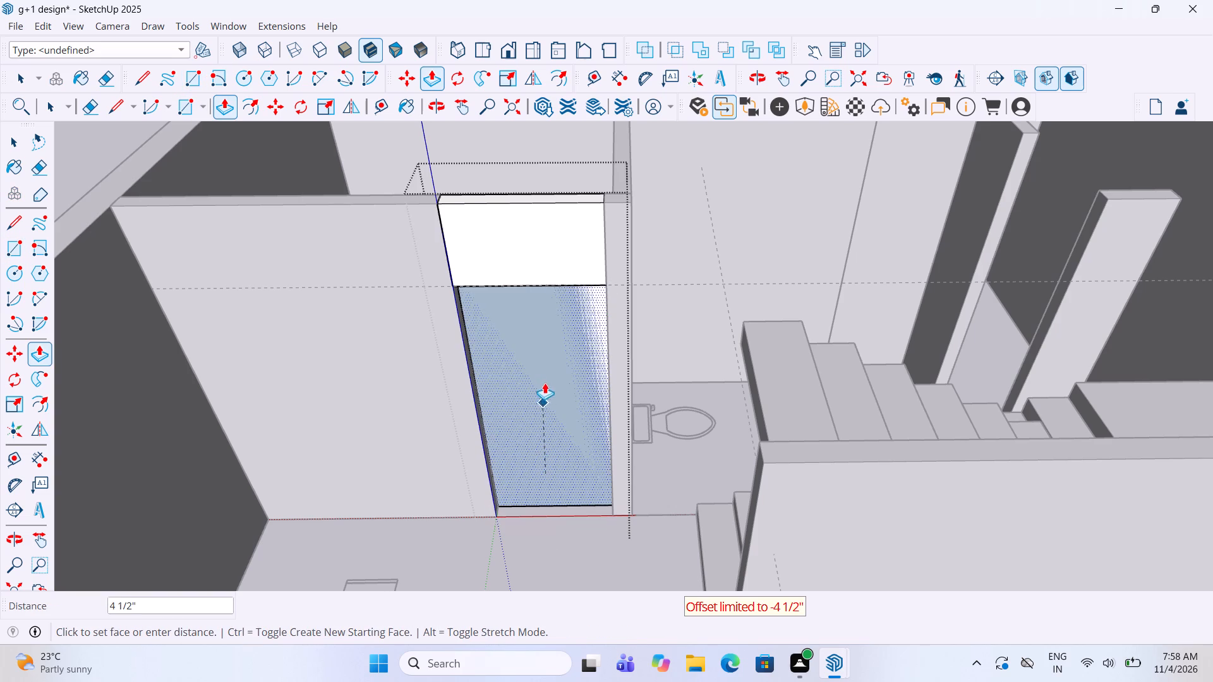
left_click_drag(545, 383, 547, 369)
key("space")
left_click(543, 562)
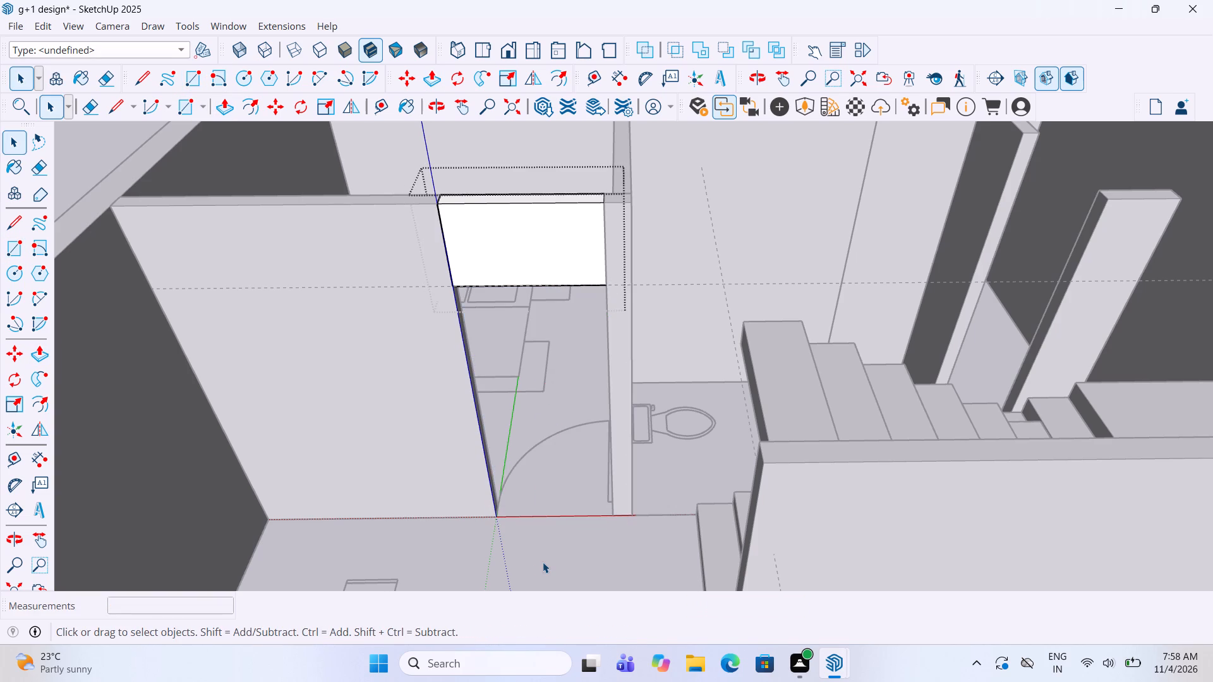
Examine the new bedroom opening and the remaining doorways around the staircase and toilet from several angles.
scroll(543, 555, "down", 7)
middle_click_drag(641, 489, 660, 552)
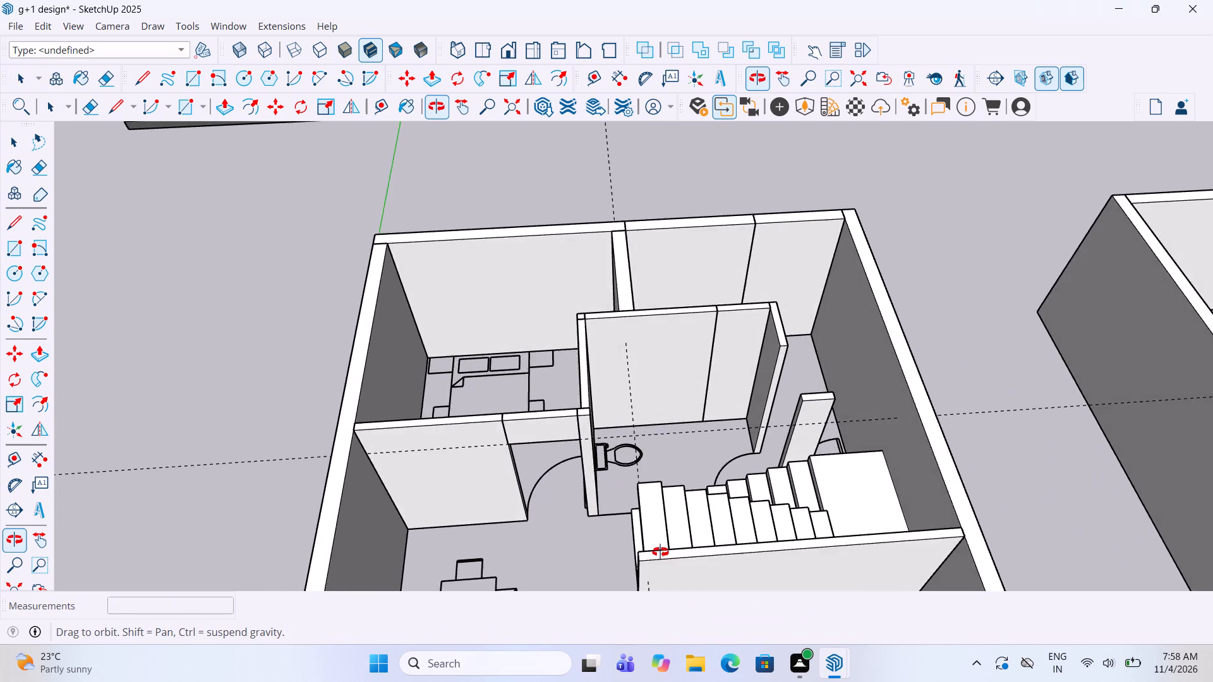
middle_click_drag(660, 552, 792, 522)
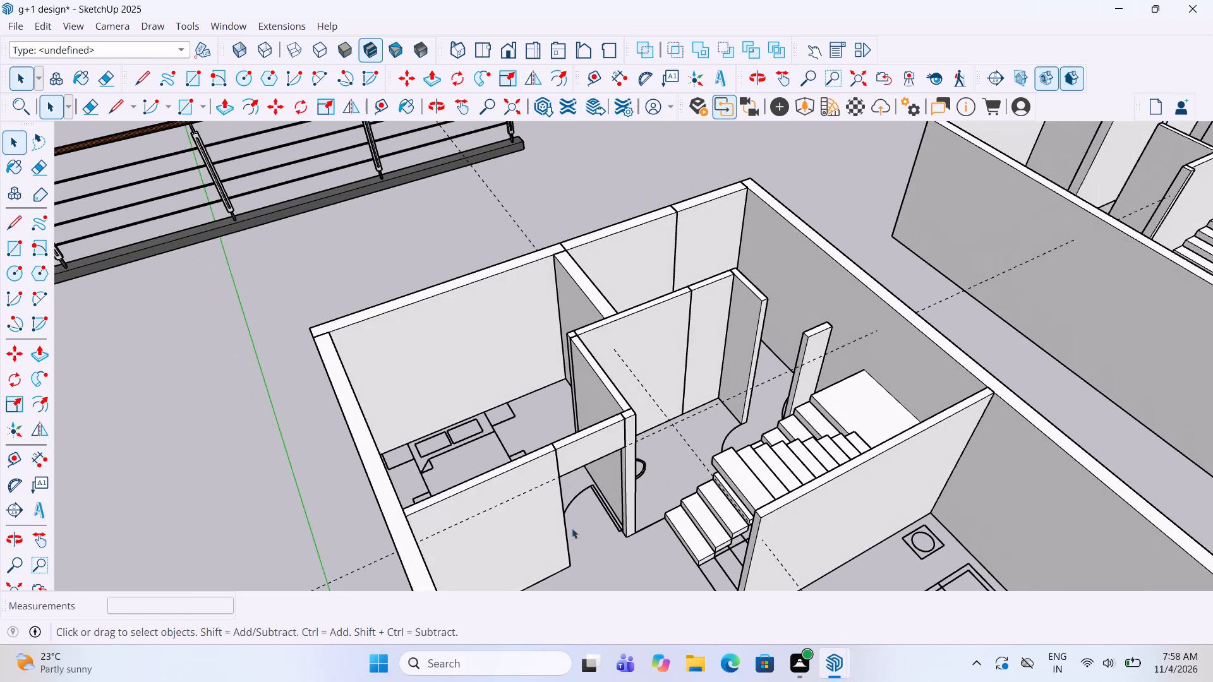
middle_click_drag(824, 378, 1054, 486)
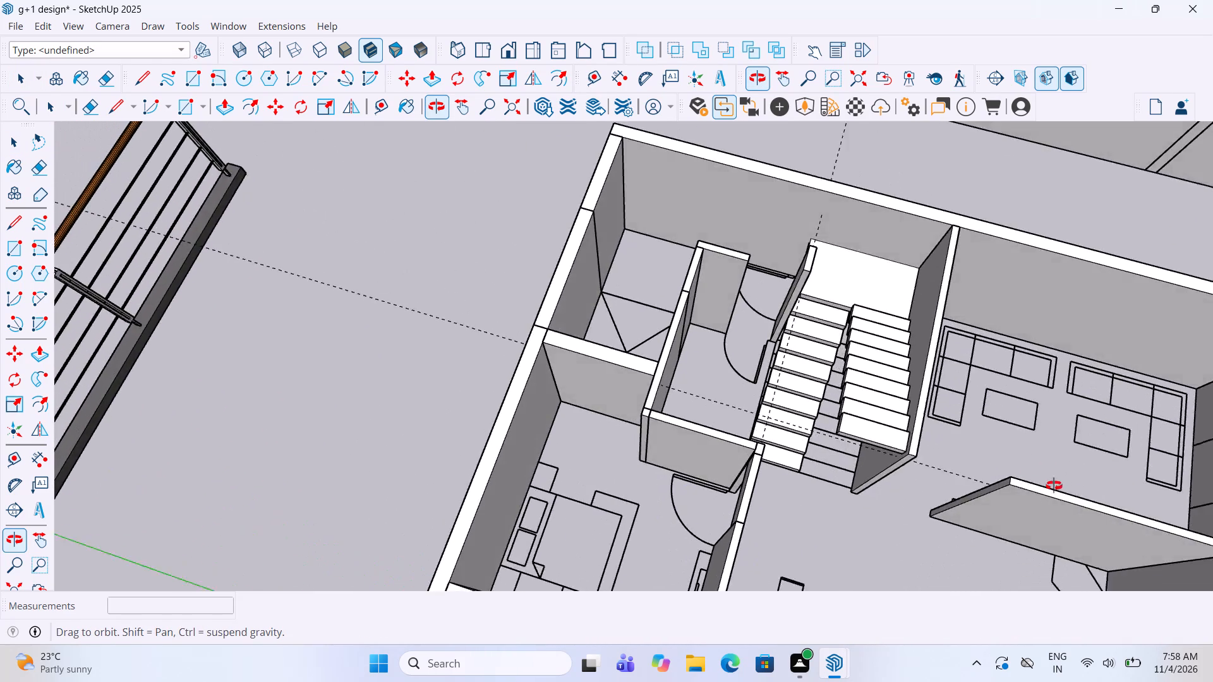
middle_click_drag(1054, 486, 669, 531)
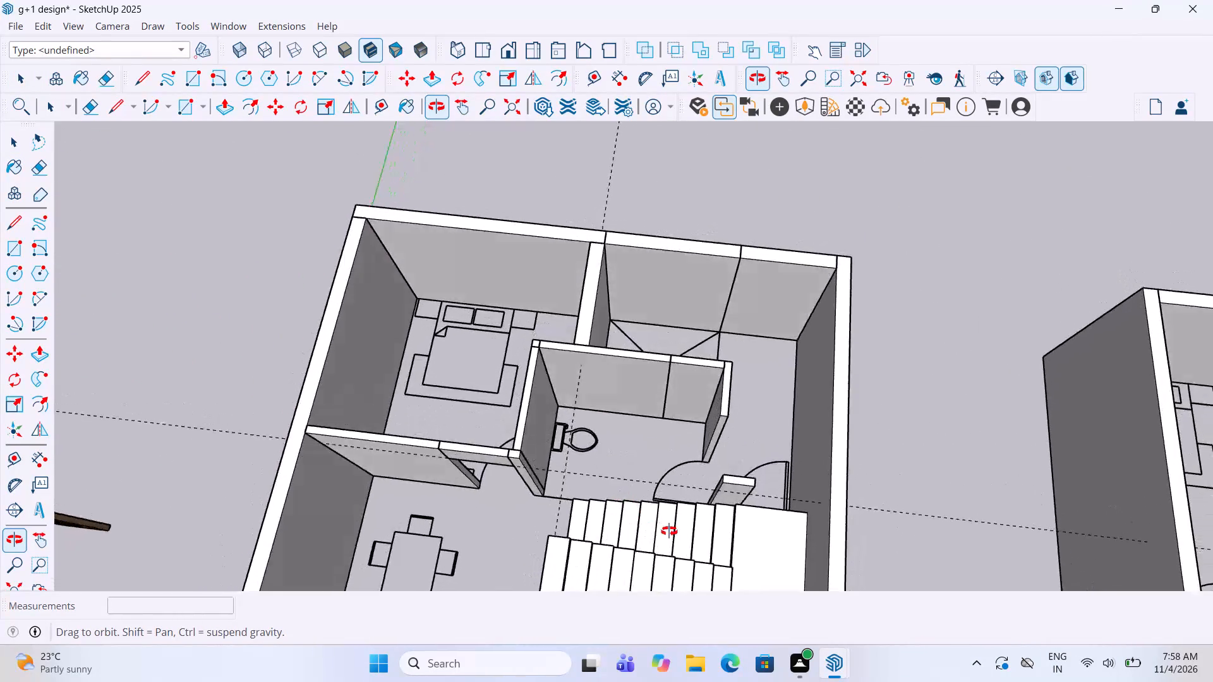
middle_click_drag(669, 531, 960, 544)
scroll(780, 396, "up", 3)
scroll(726, 304, "up", 3)
middle_click_drag(724, 302, 867, 332)
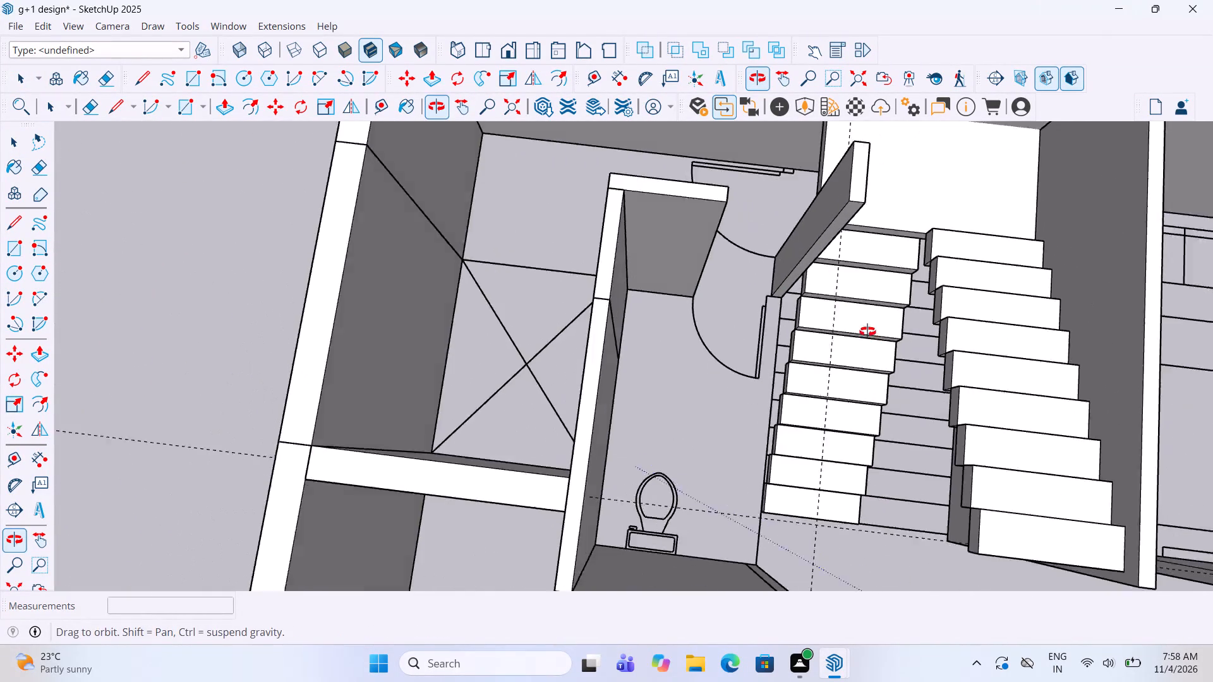
middle_click_drag(867, 332, 885, 335)
scroll(885, 335, "down", 4)
middle_click_drag(662, 280, 1212, 293)
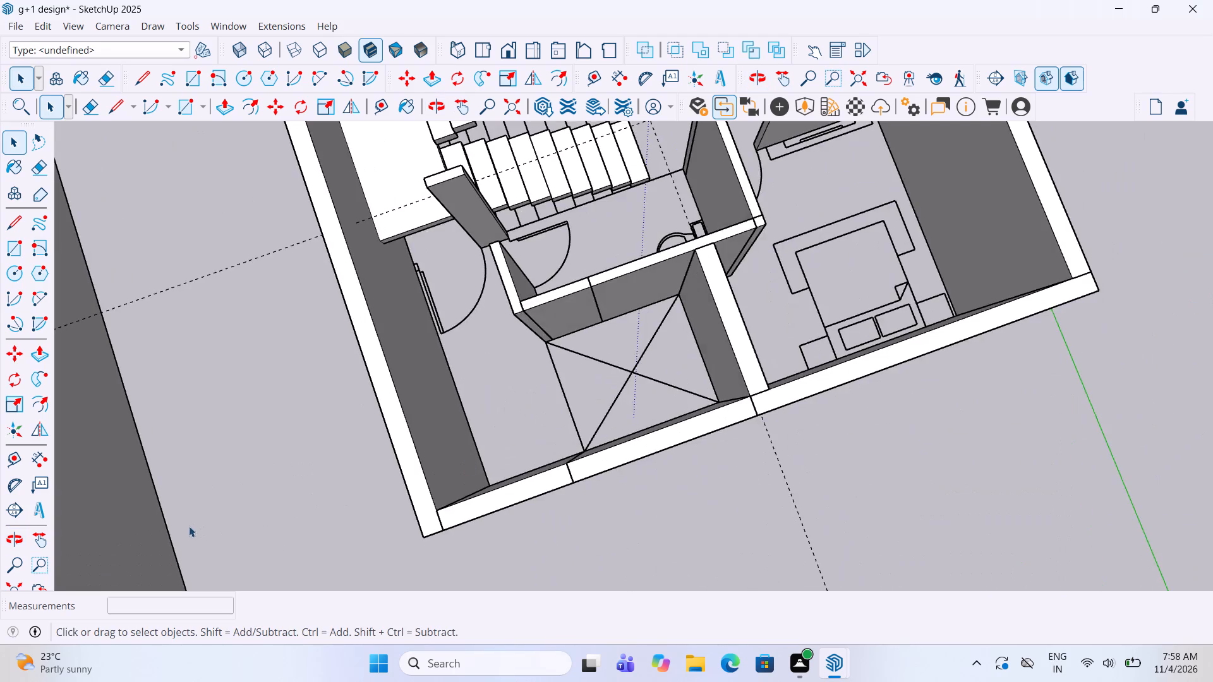
scroll(175, 553, "down", 3)
middle_click_drag(418, 504, 344, 248)
Draw a wall-thick rectangle on the floor across the doorway beside the stair landing, up to the outer wall, and group it.
scroll(344, 248, "up", 6)
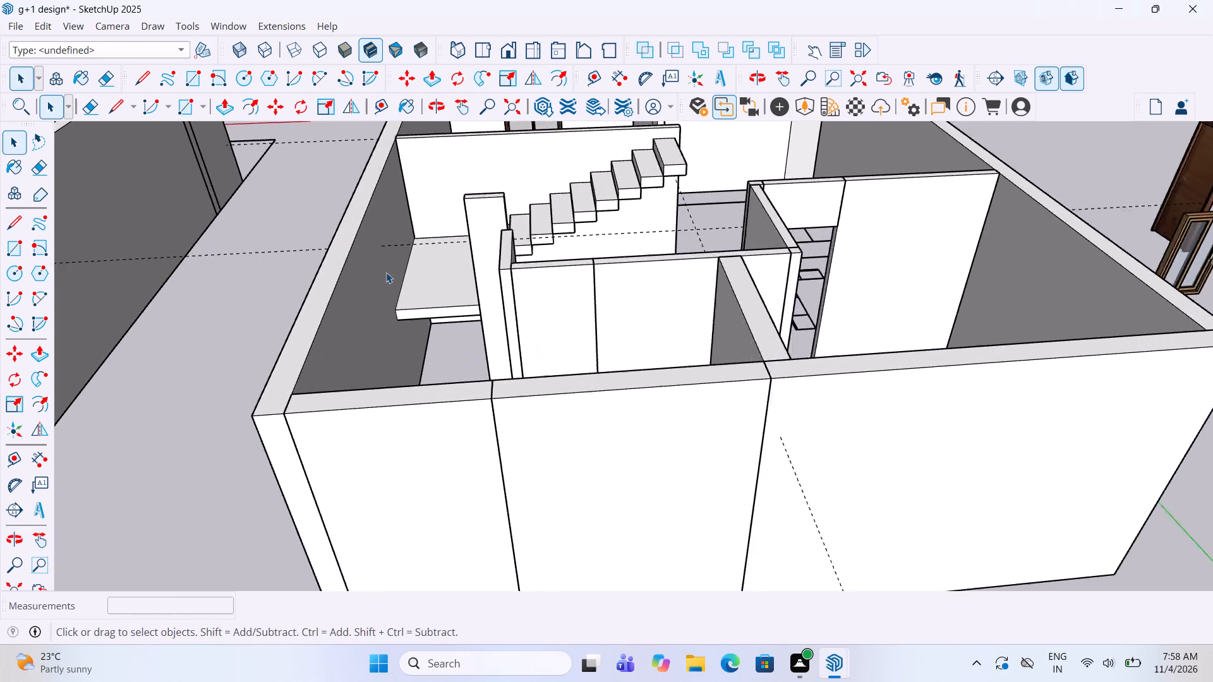
scroll(386, 272, "up", 2)
middle_click_drag(386, 272, 397, 448)
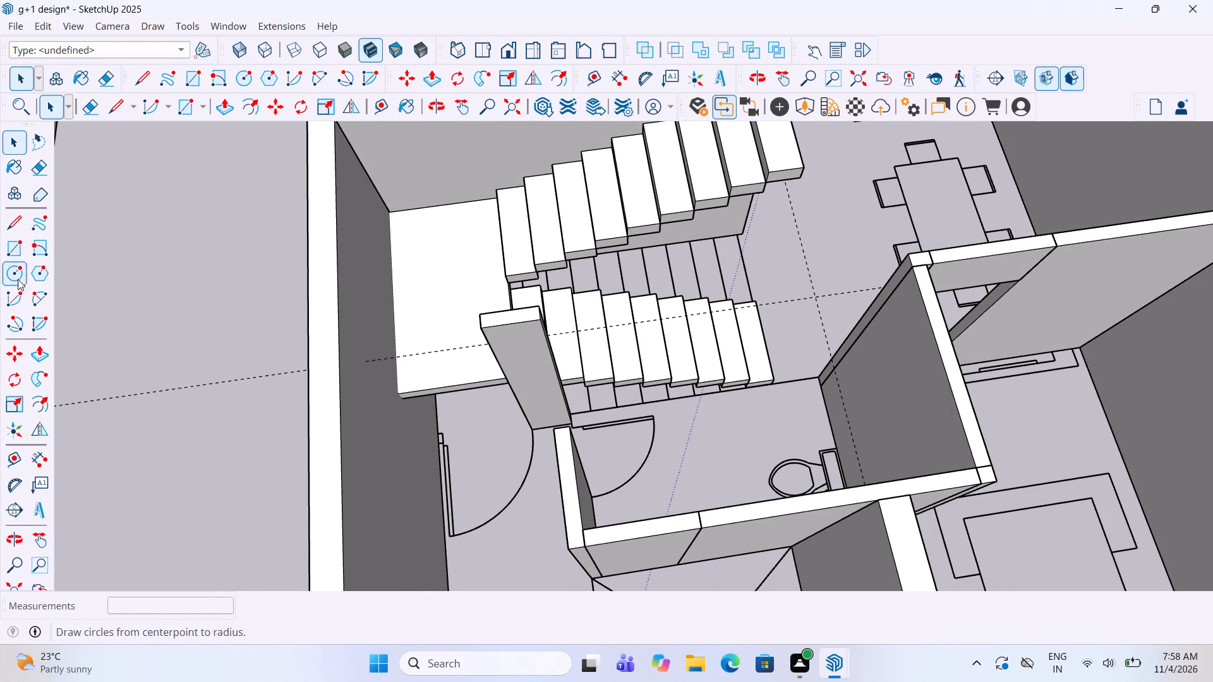
left_click(25, 250)
scroll(617, 560, "up", 2)
scroll(442, 391, "up", 4)
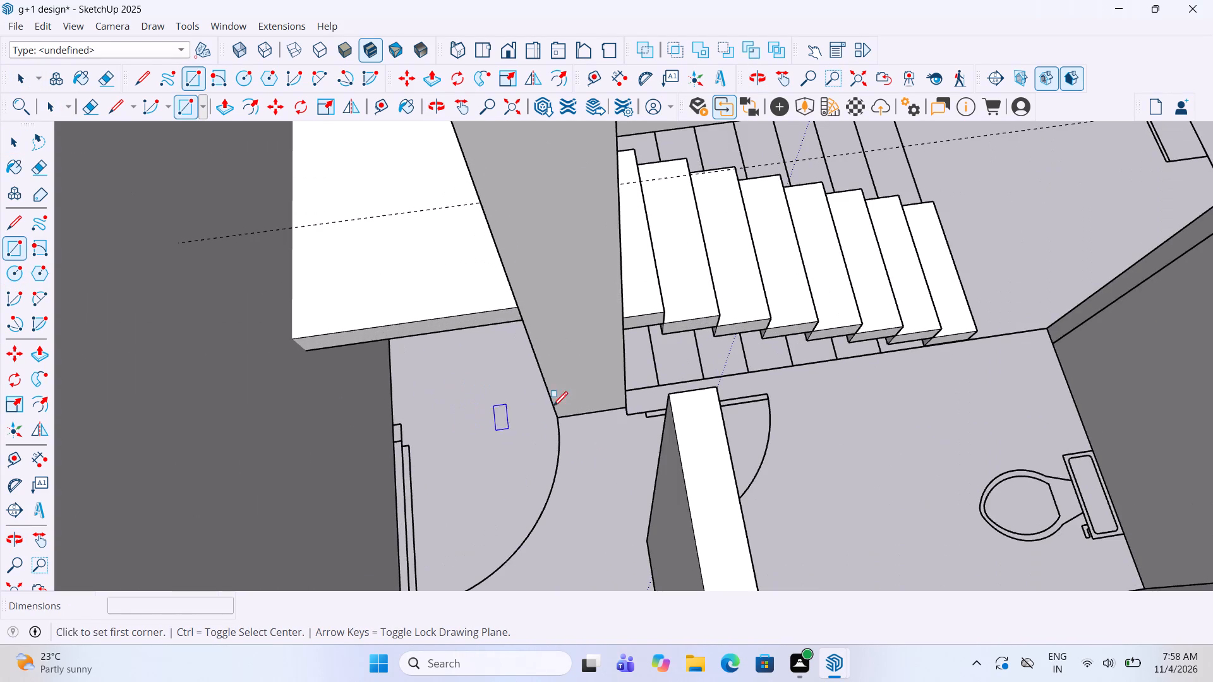
left_click(555, 418)
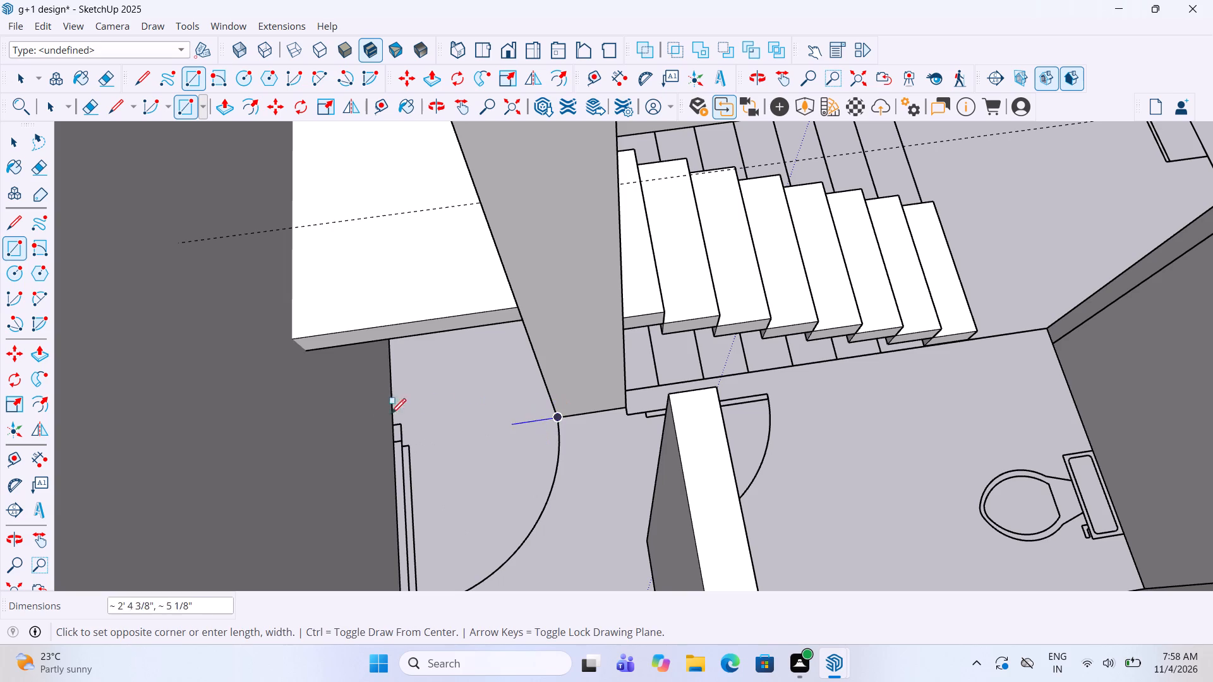
left_click(395, 421)
key("space")
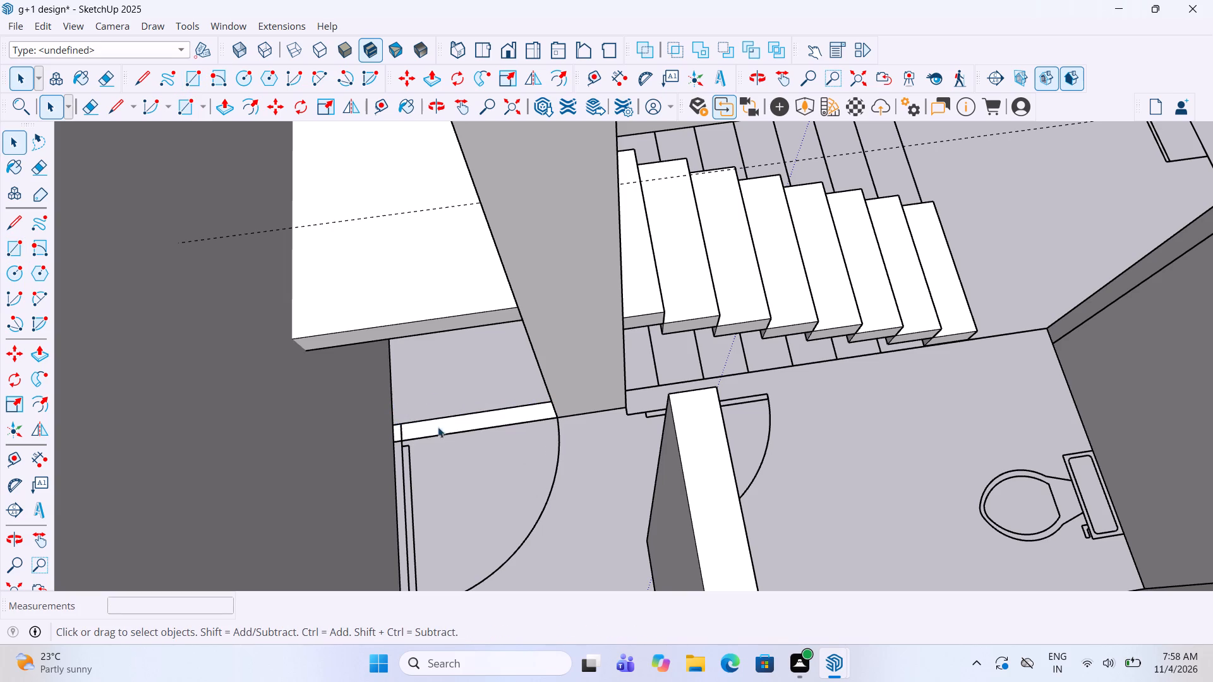
left_click(471, 426)
right_click(471, 426)
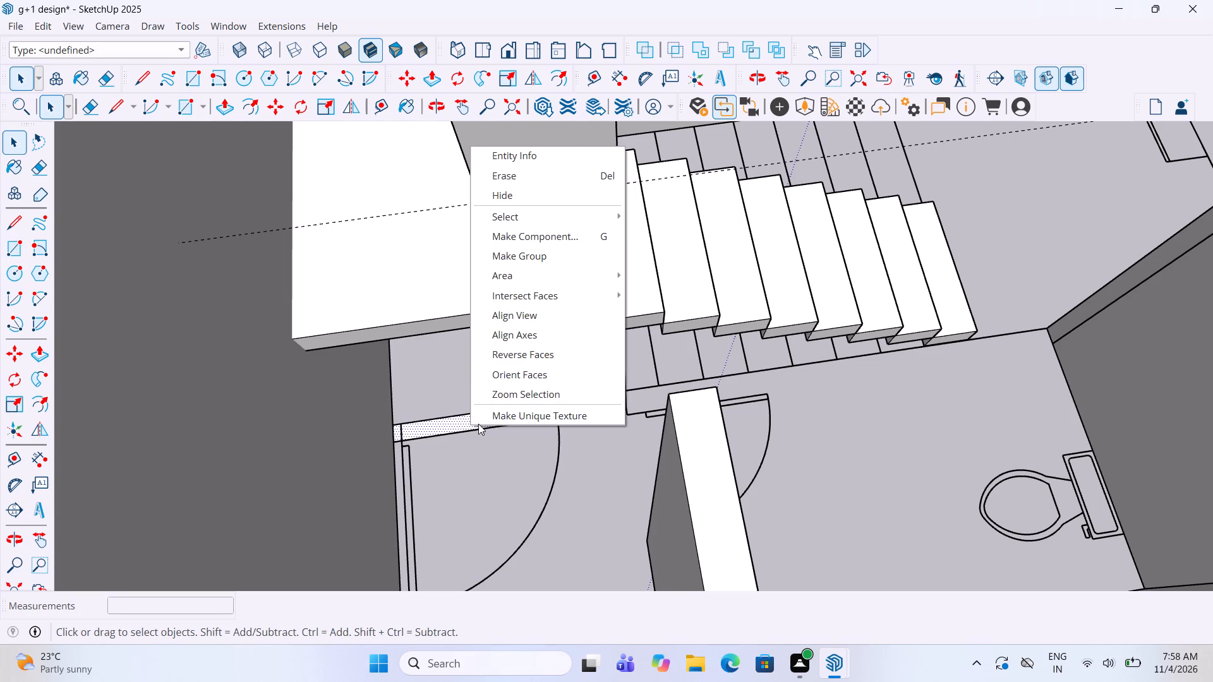
left_click(560, 251)
Inside the stair-landing doorway group, Push/Pull the rectangle up 10' to the top of the adjoining walls.
double_click(500, 419)
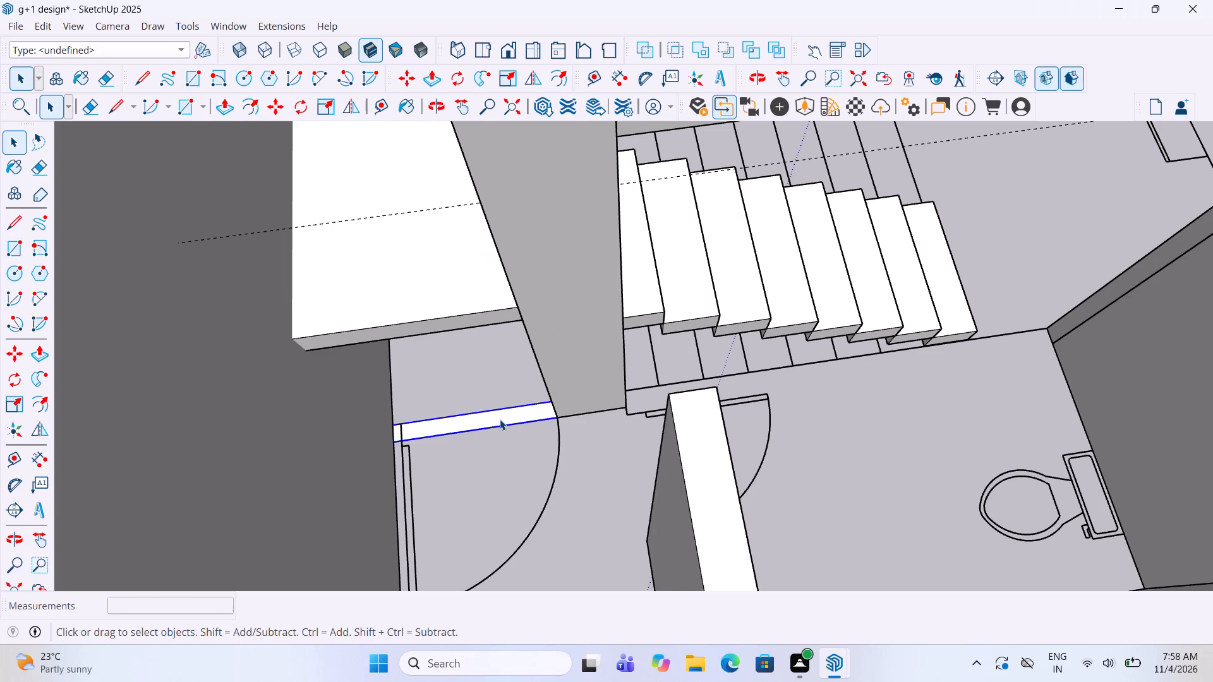
key("p")
left_click(494, 415)
scroll(493, 415, "down", 2)
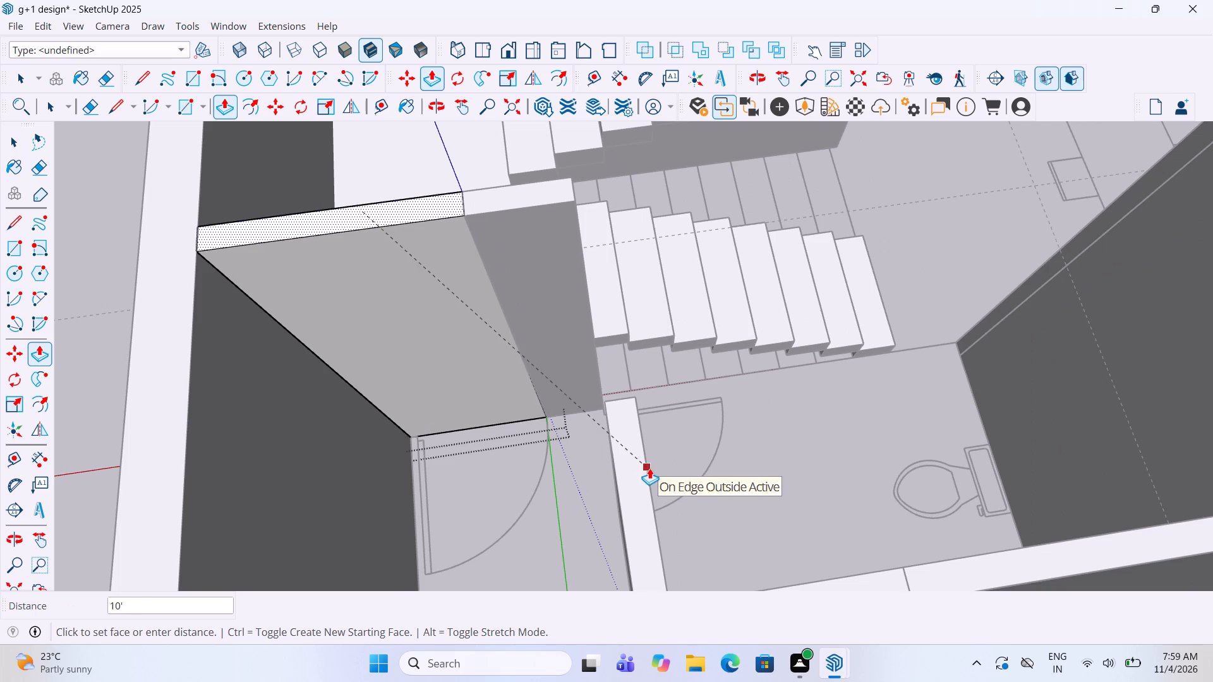
left_click(649, 468)
key("space")
left_click(805, 470)
Draw a rectangular strip on the floor across the toilet doorway, from the toilet wall's corner to the wall end beside the stairs.
scroll(793, 486, "down", 2)
middle_click_drag(788, 485, 756, 442)
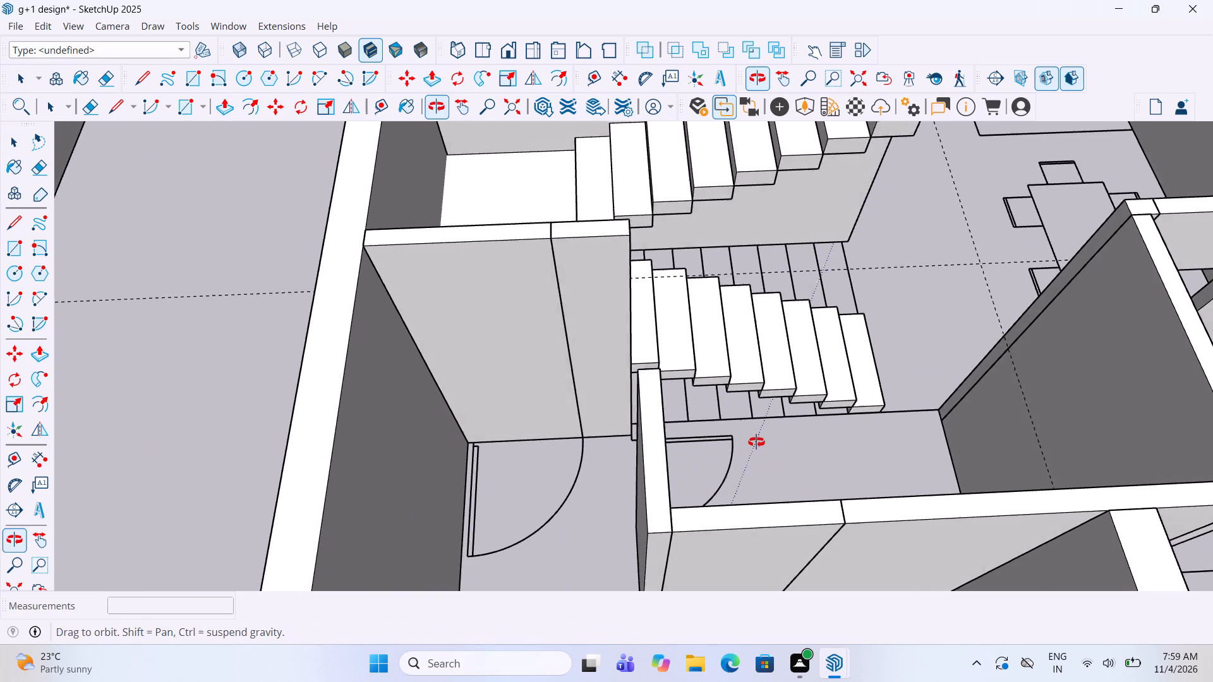
middle_click_drag(756, 442, 755, 441)
middle_click_drag(818, 325, 320, 258)
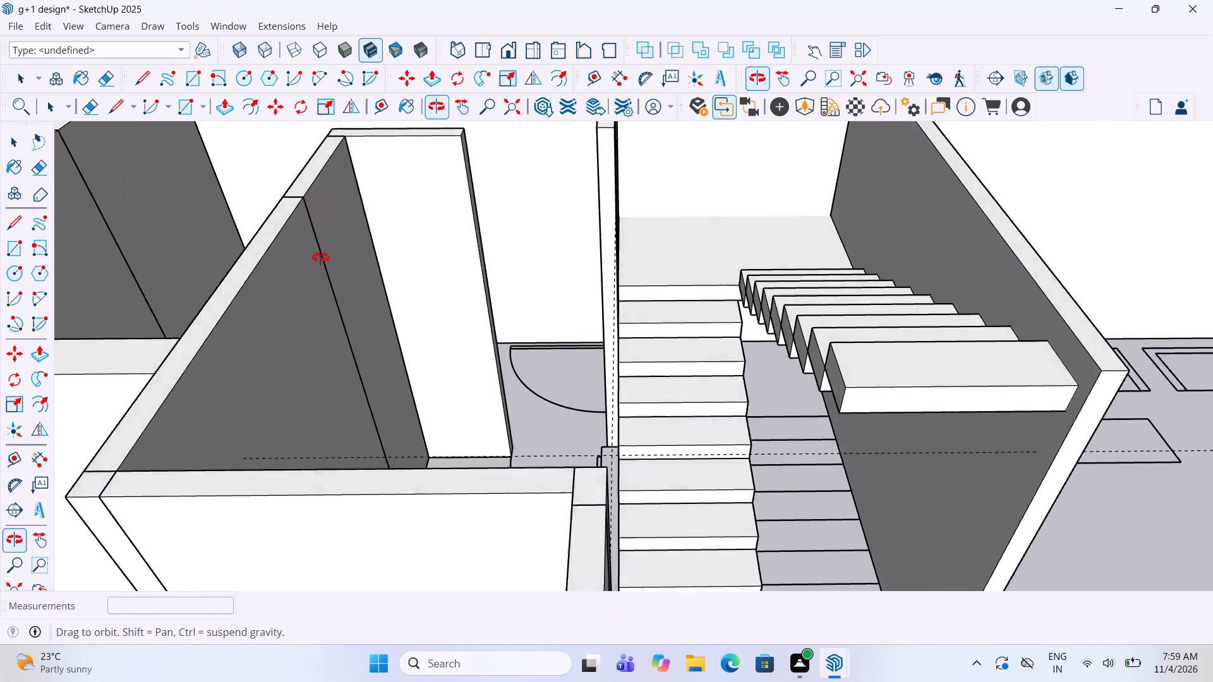
middle_click_drag(320, 258, 490, 357)
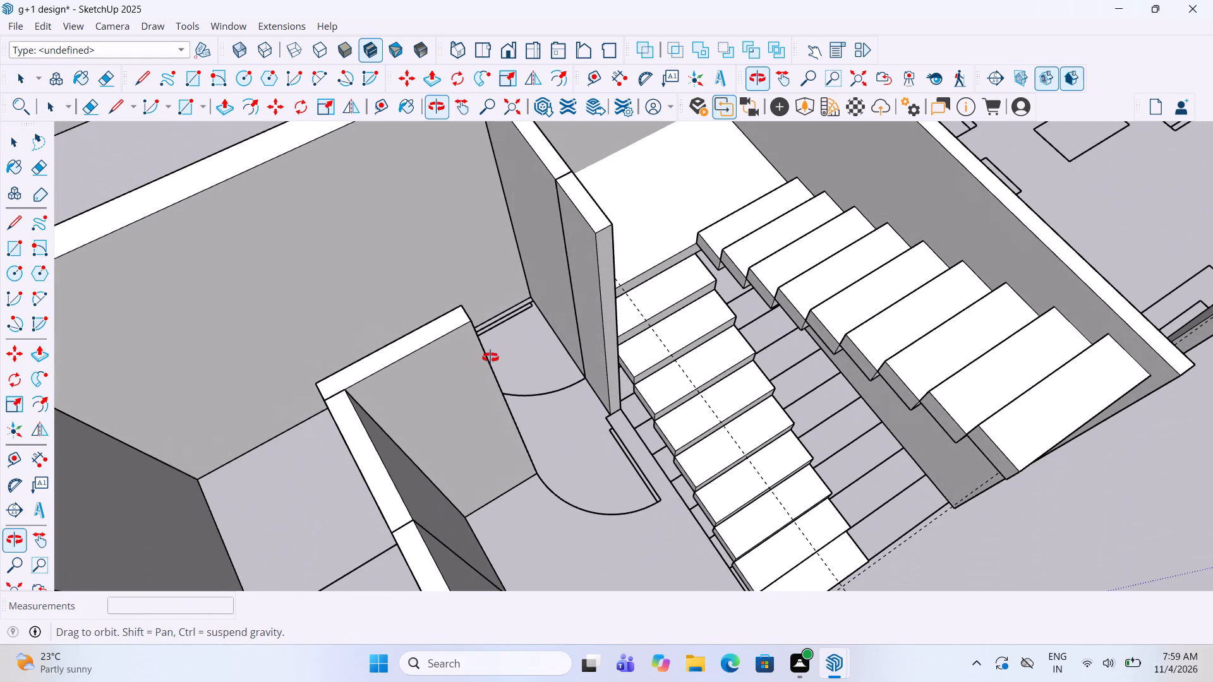
middle_click_drag(490, 357, 452, 333)
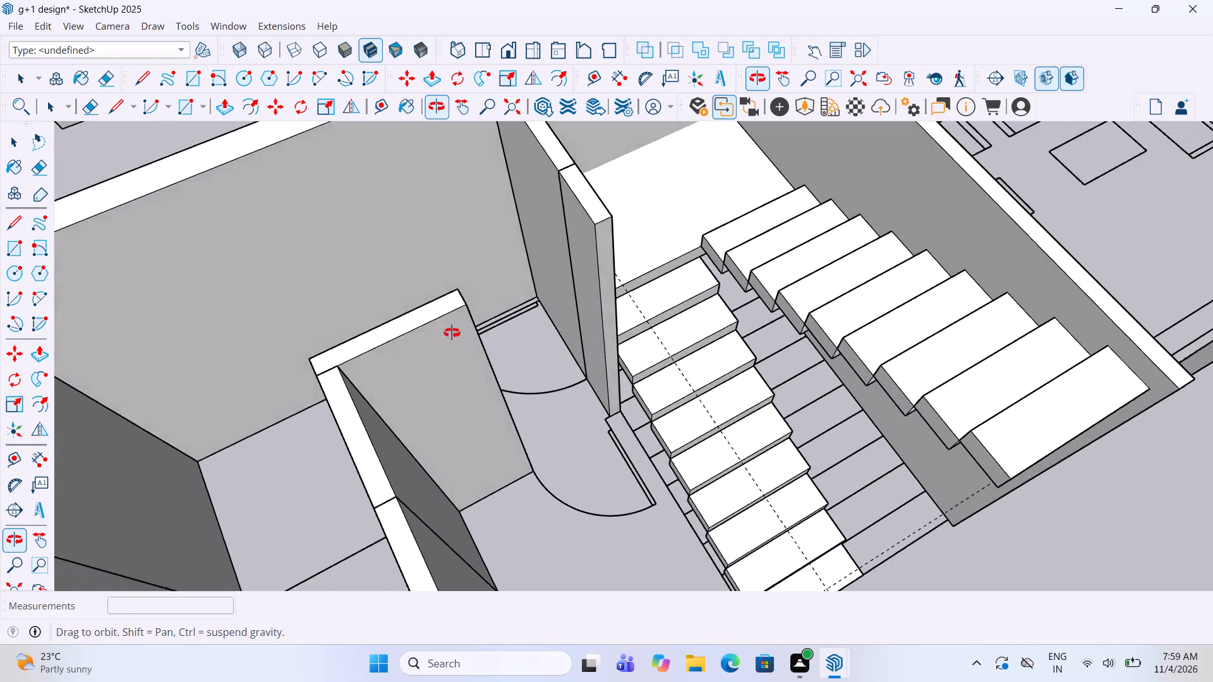
middle_click_drag(452, 333, 334, 278)
middle_click_drag(344, 287, 366, 337)
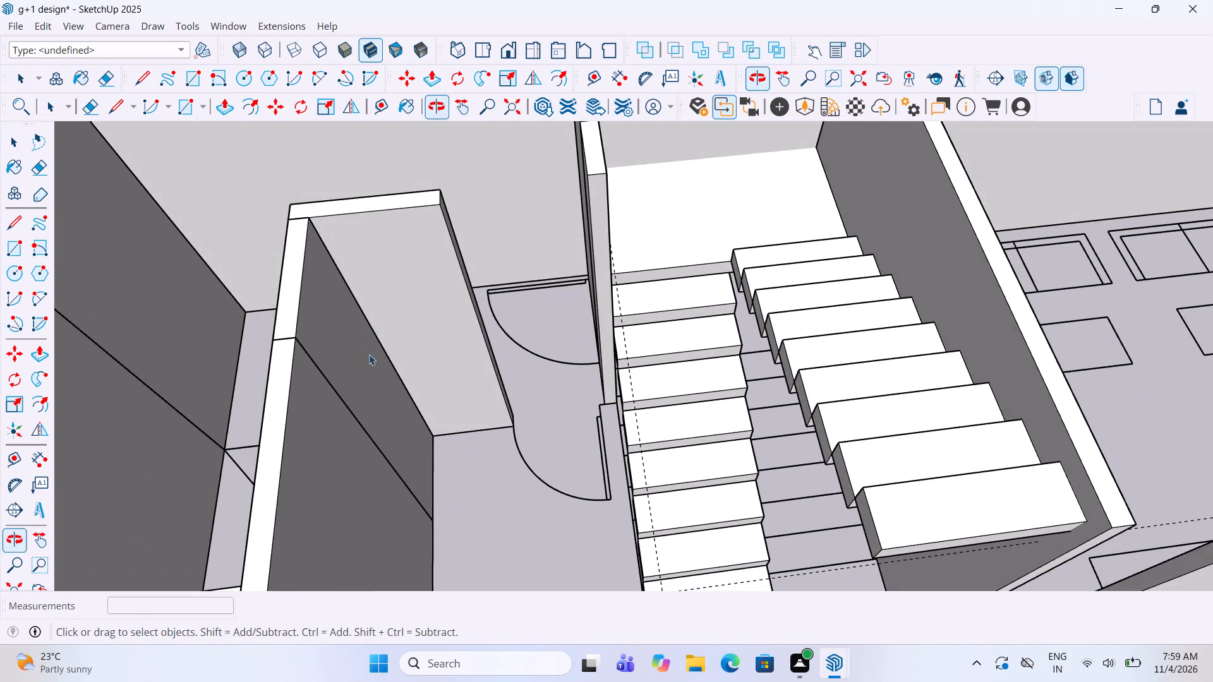
left_click(10, 253)
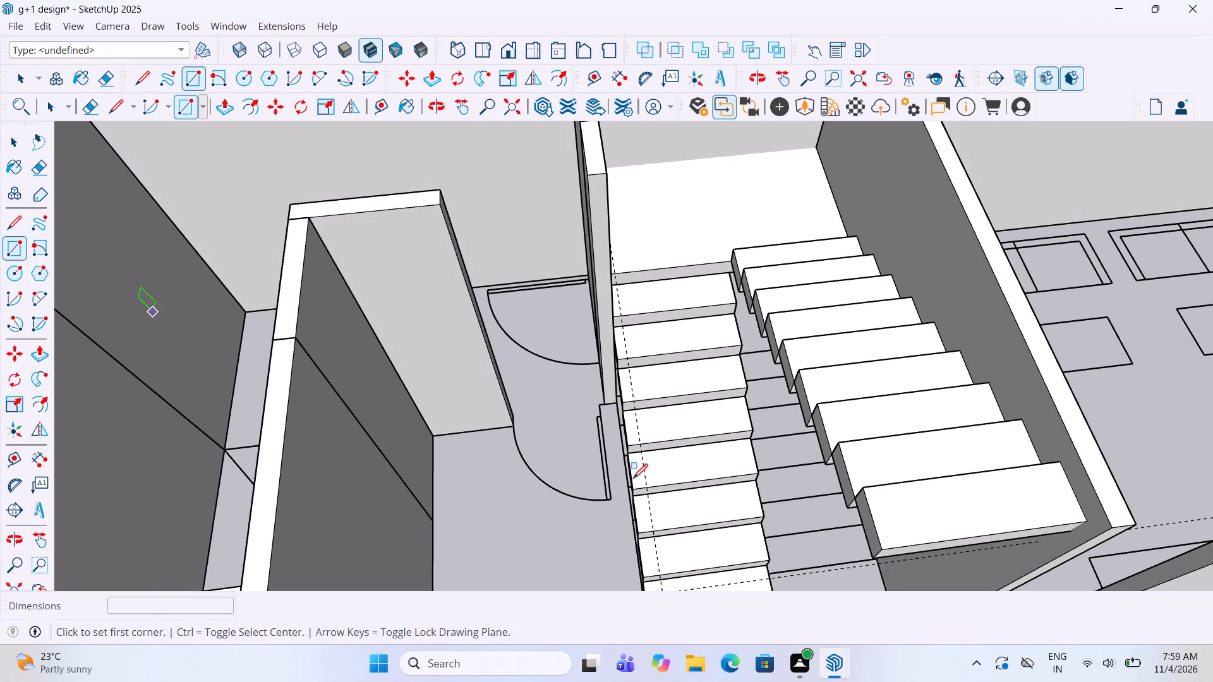
scroll(505, 357, "up", 3)
scroll(545, 418, "up", 3)
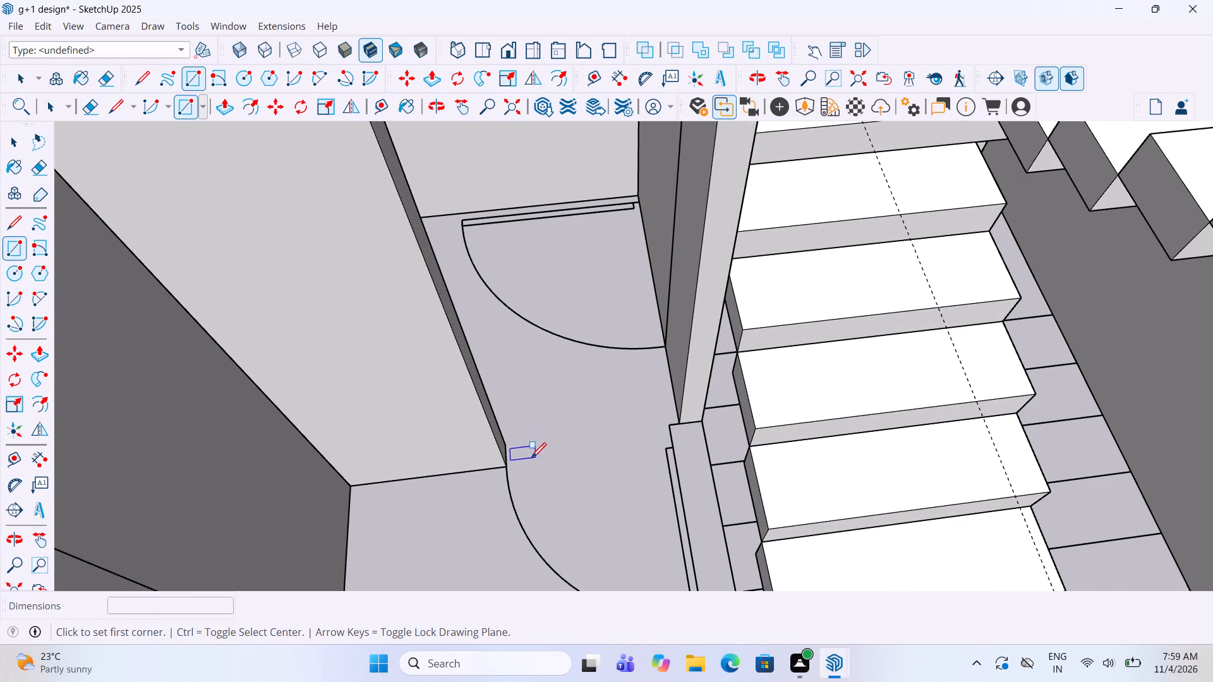
left_click(501, 469)
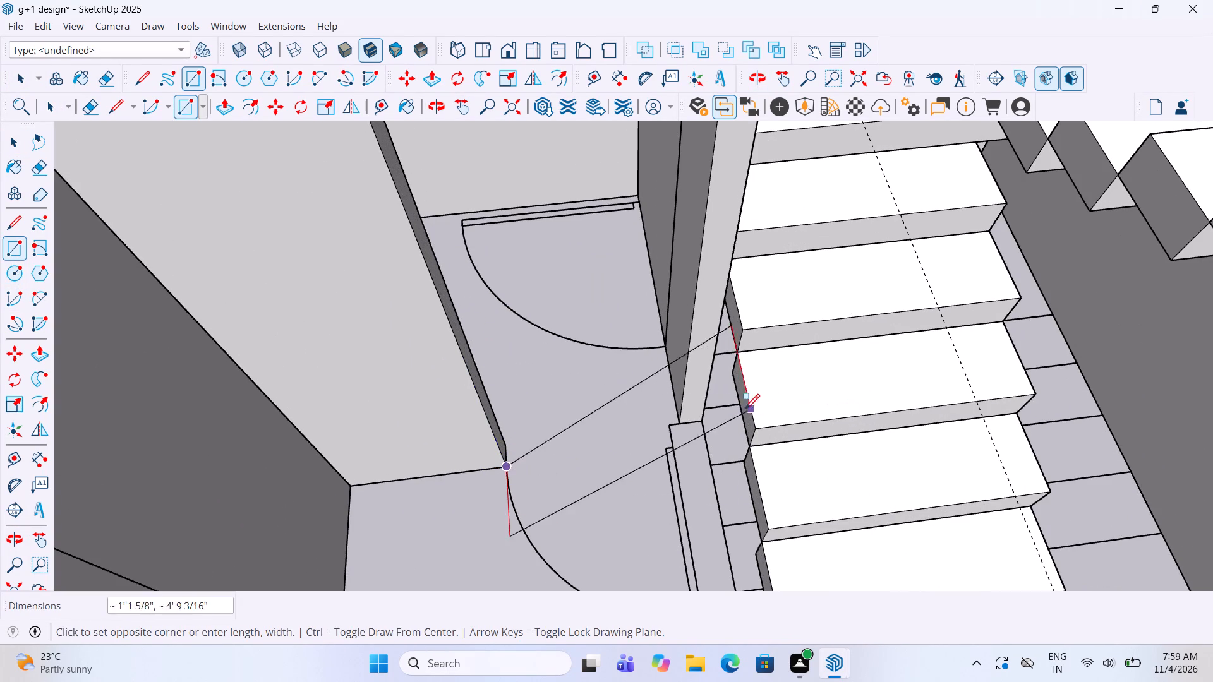
left_click(703, 426)
key("space")
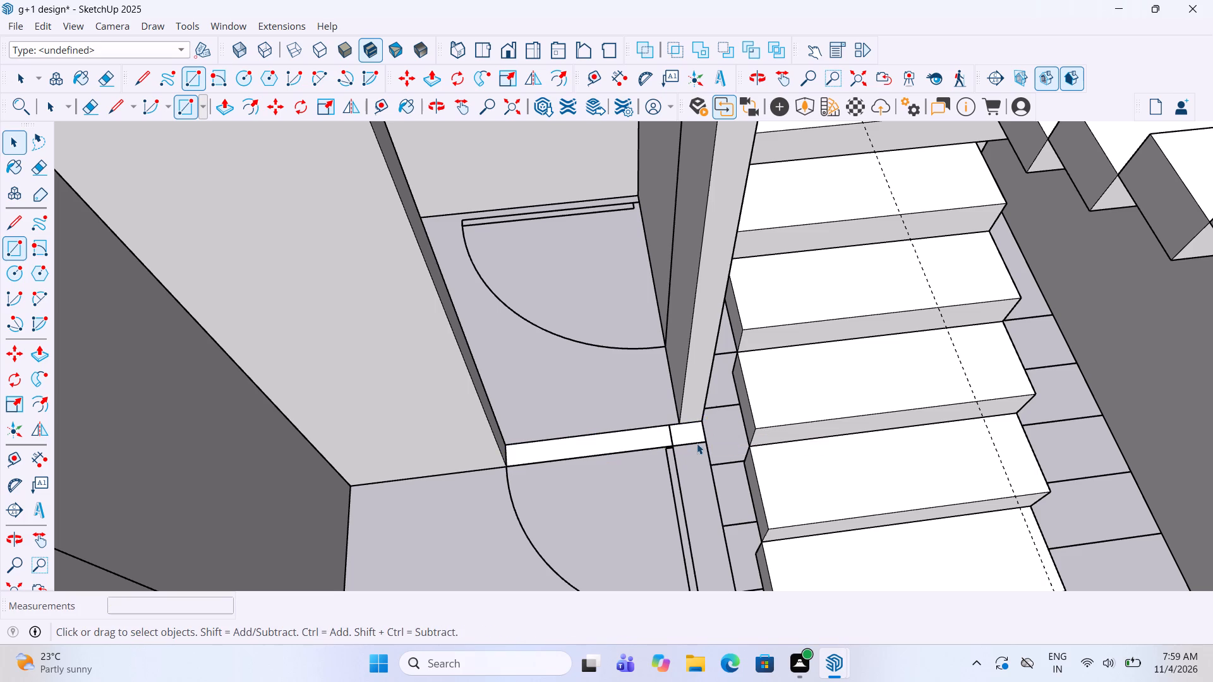
left_click(696, 443)
left_click(695, 437)
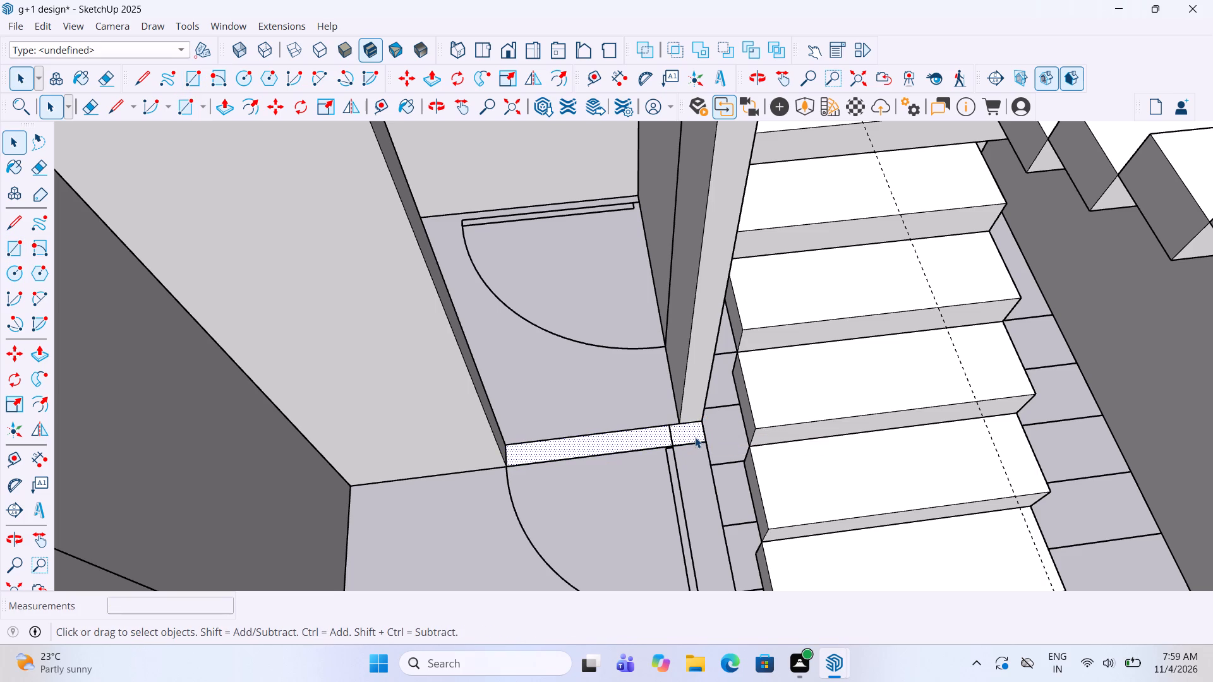
Draw a small rectangle over the stair-side end of the toilet doorway strip, at the wall end, and group it.
middle_click_drag(691, 441, 683, 441)
scroll(759, 315, "down", 9)
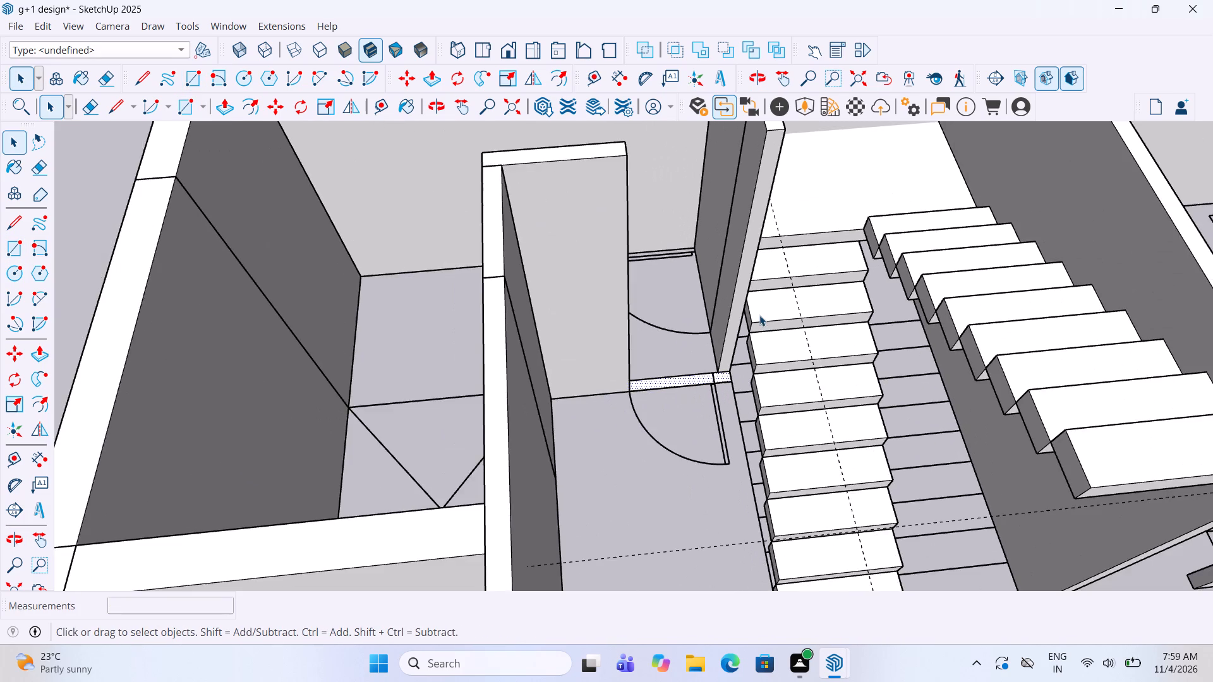
scroll(759, 315, "up", 6)
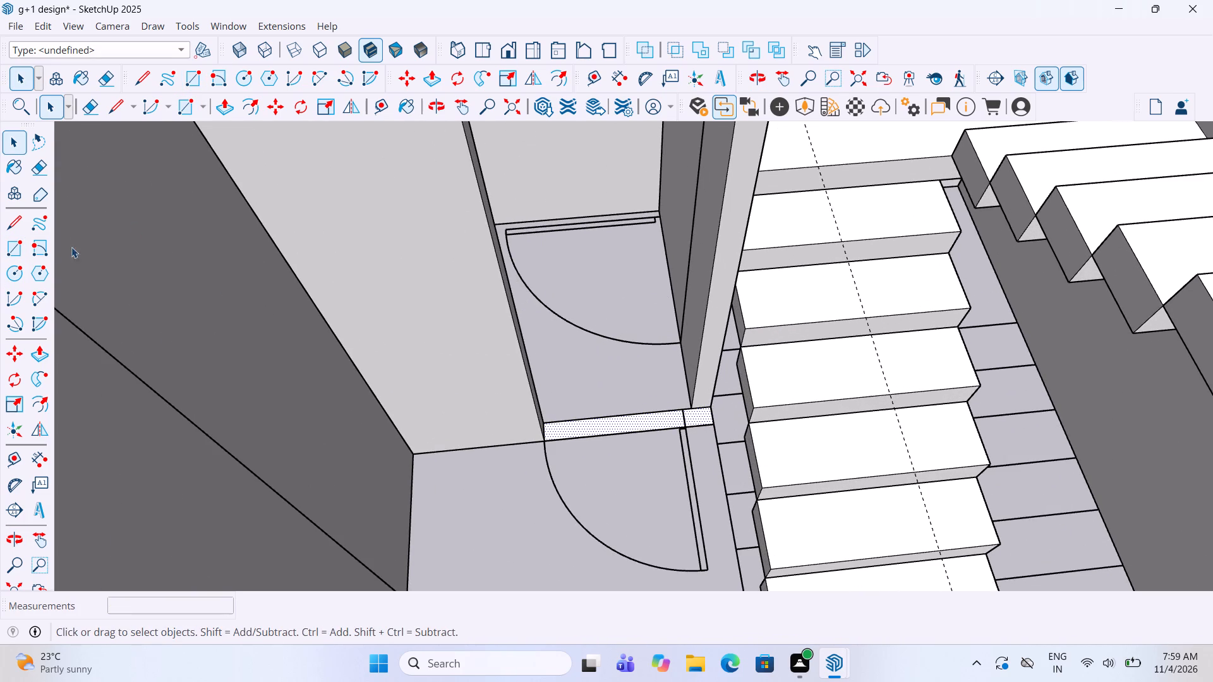
left_click(24, 263)
left_click(21, 247)
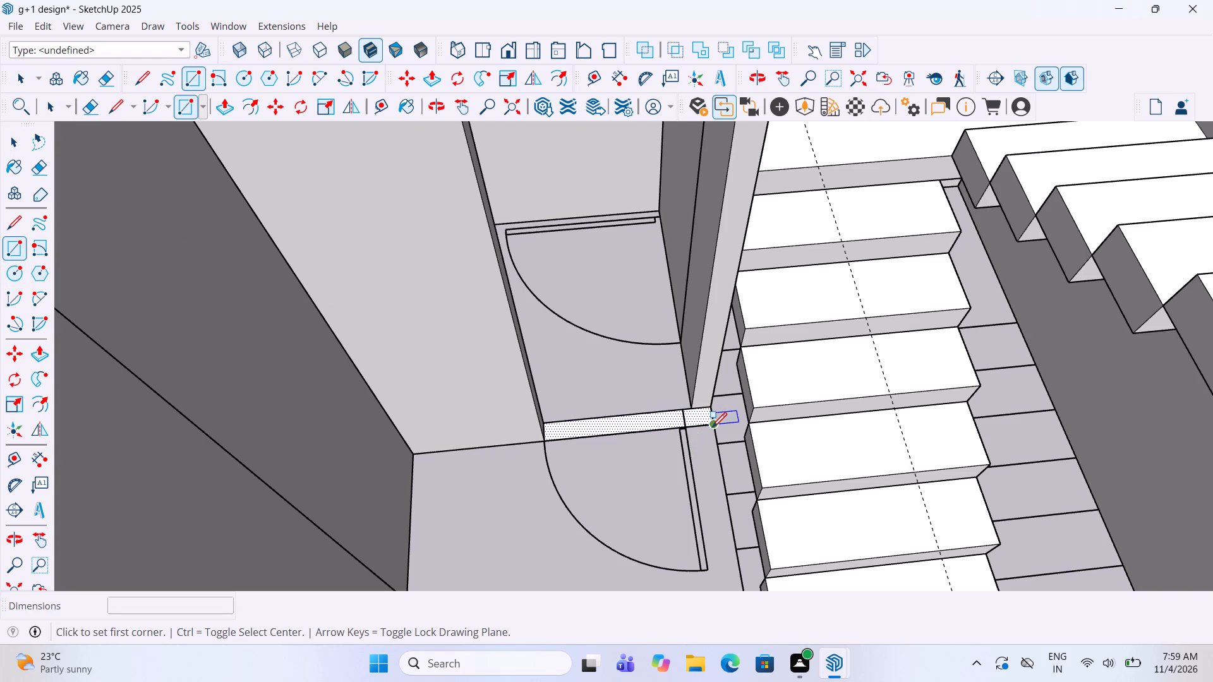
left_click(712, 429)
left_click(687, 409)
key("space")
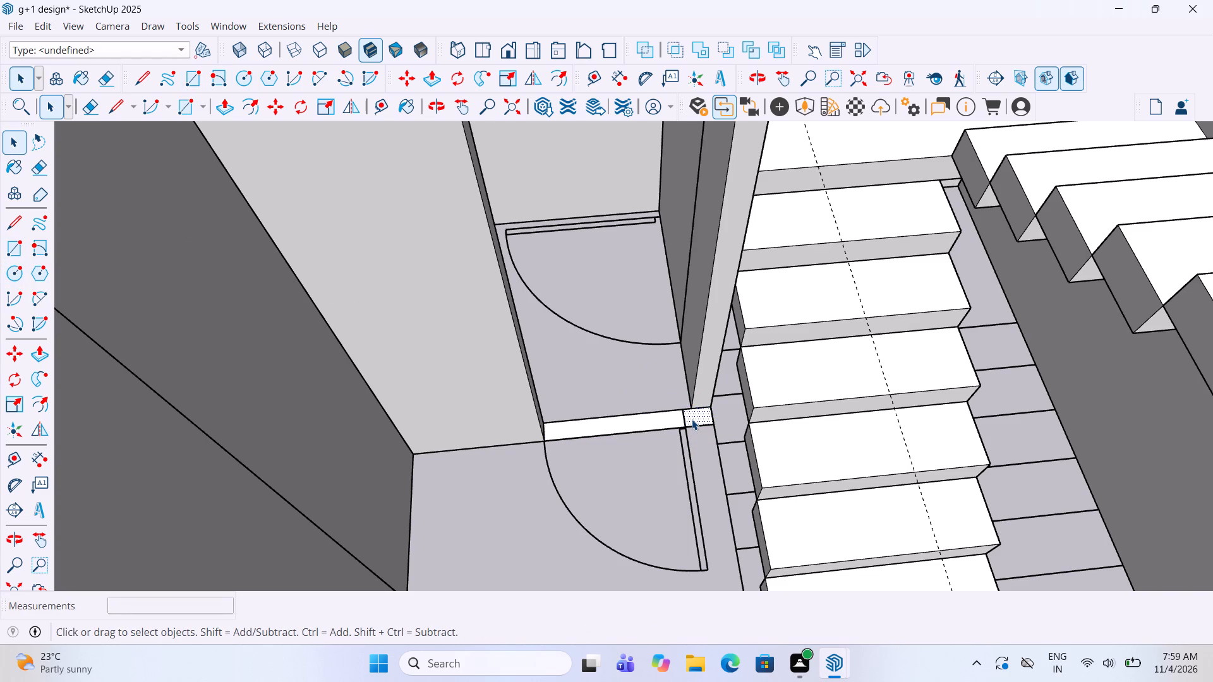
right_click(692, 419)
left_click(765, 253)
Group the remaining floor strip across the toilet doorway.
left_click(624, 423)
right_click(624, 423)
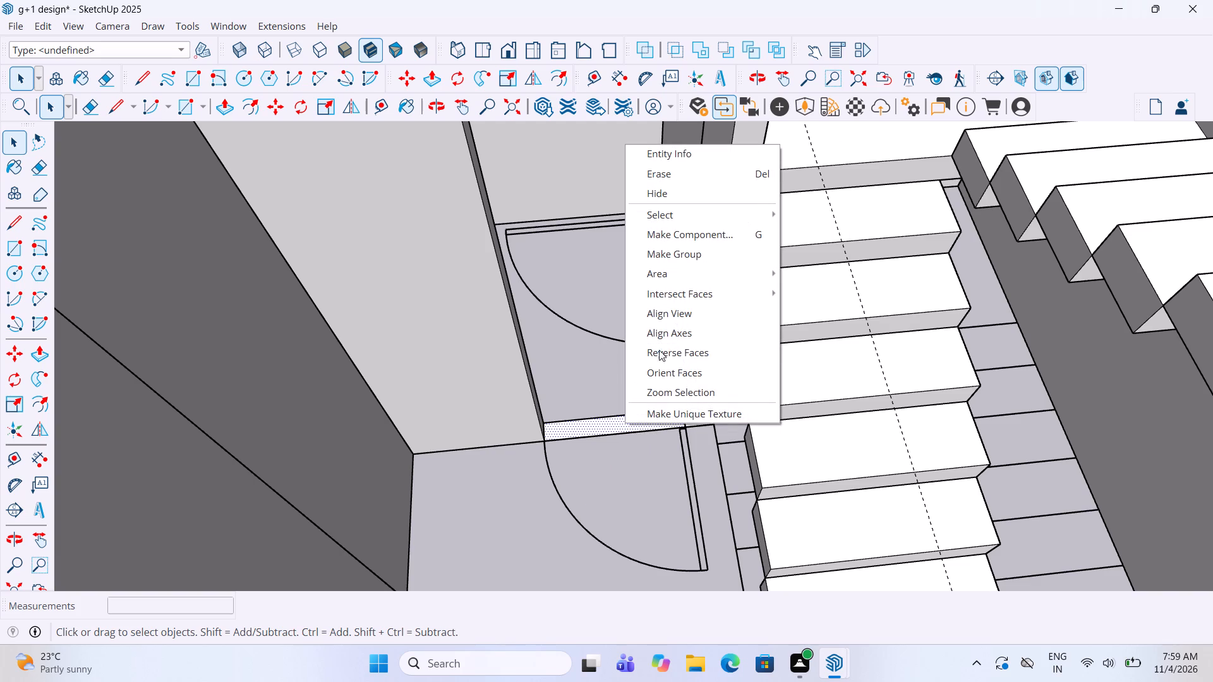
left_click(683, 258)
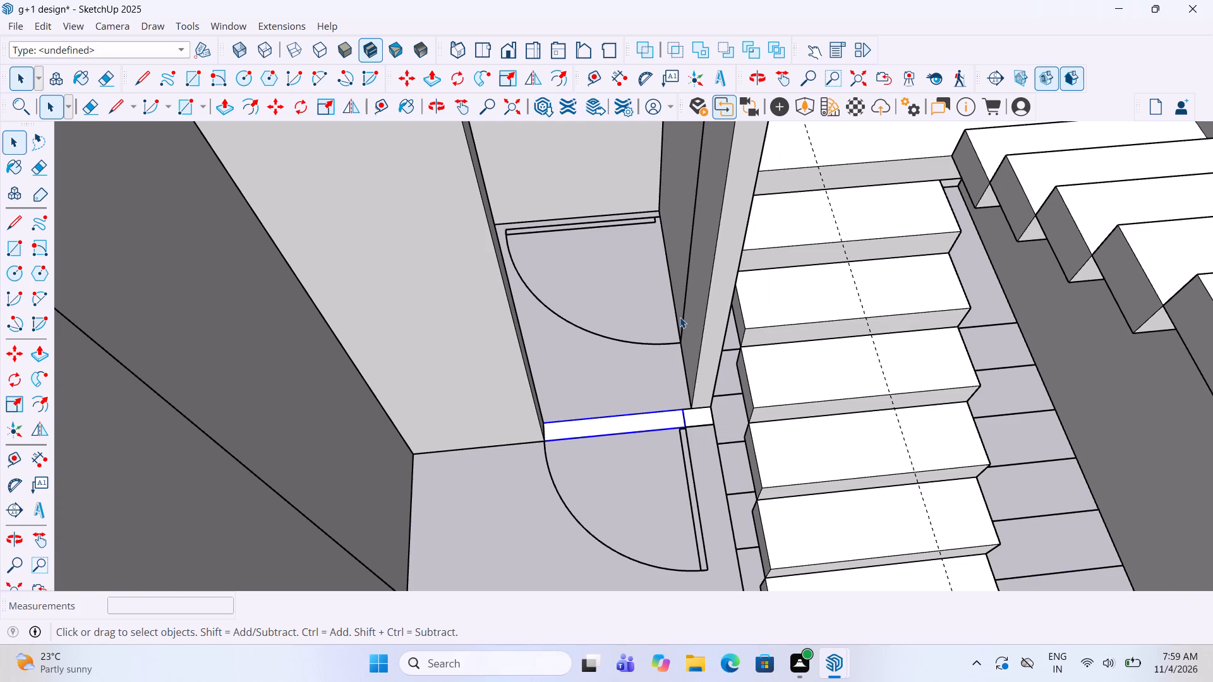
Inside the toilet doorway strip's group, Push/Pull its face up 10' to the top of the adjoining walls.
triple_click(606, 430)
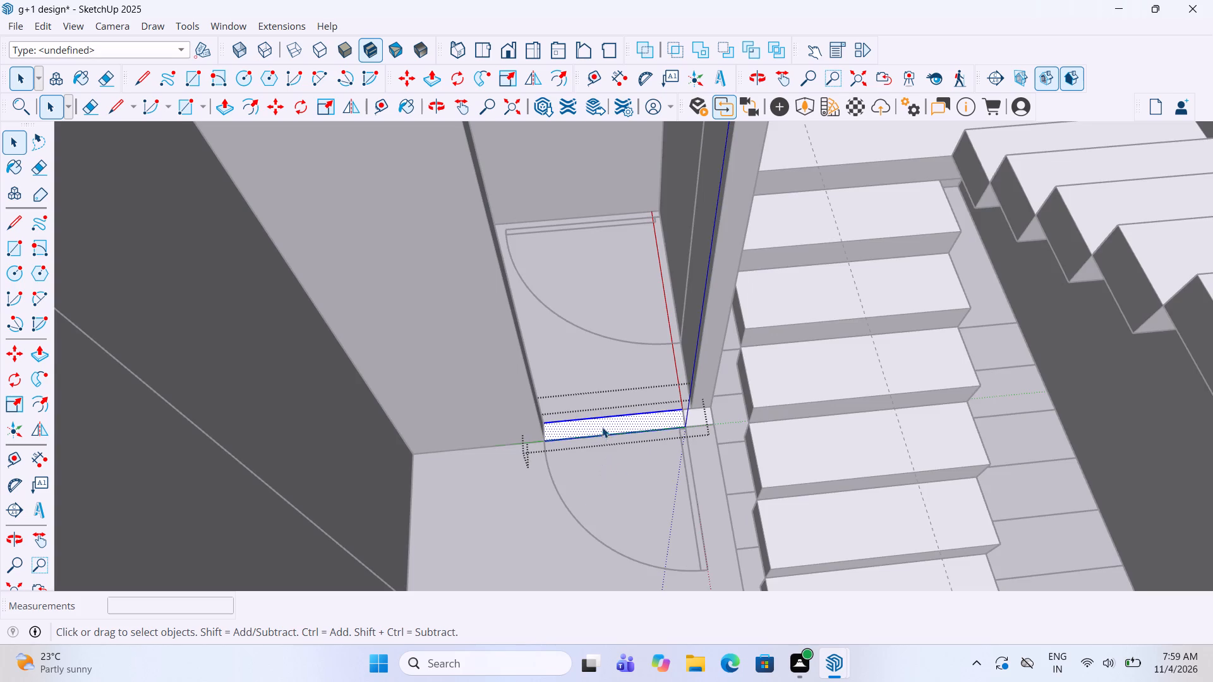
key("p")
left_click(601, 421)
scroll(622, 375, "down", 11)
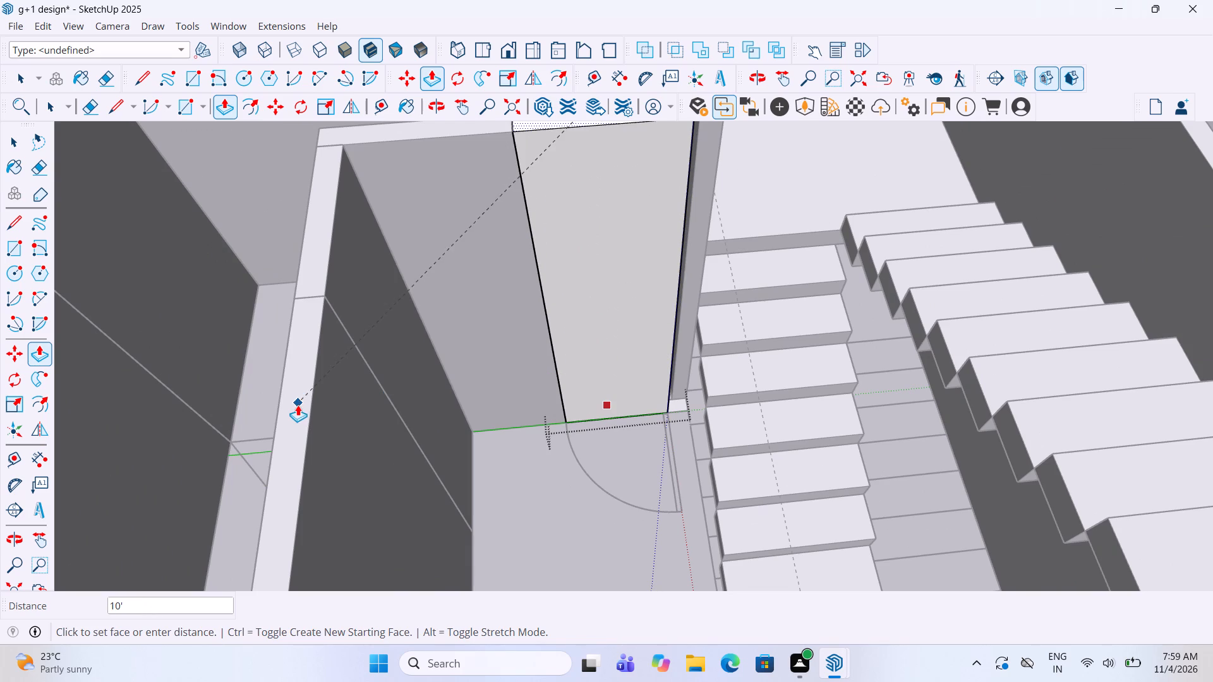
left_click(298, 405)
key("space")
left_click(656, 535)
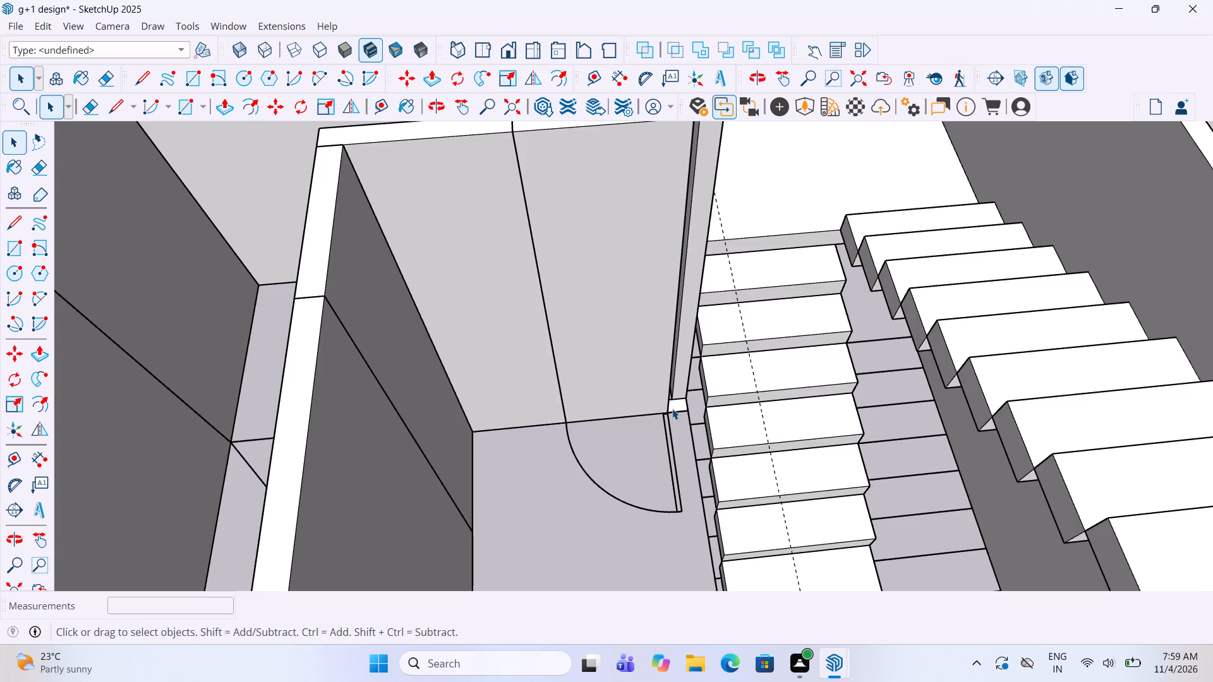
Inside the small group at the stair-side end of the toilet doorway, Push/Pull the rectangle up 10' to wall height.
double_click(672, 409)
key("p")
double_click(675, 404)
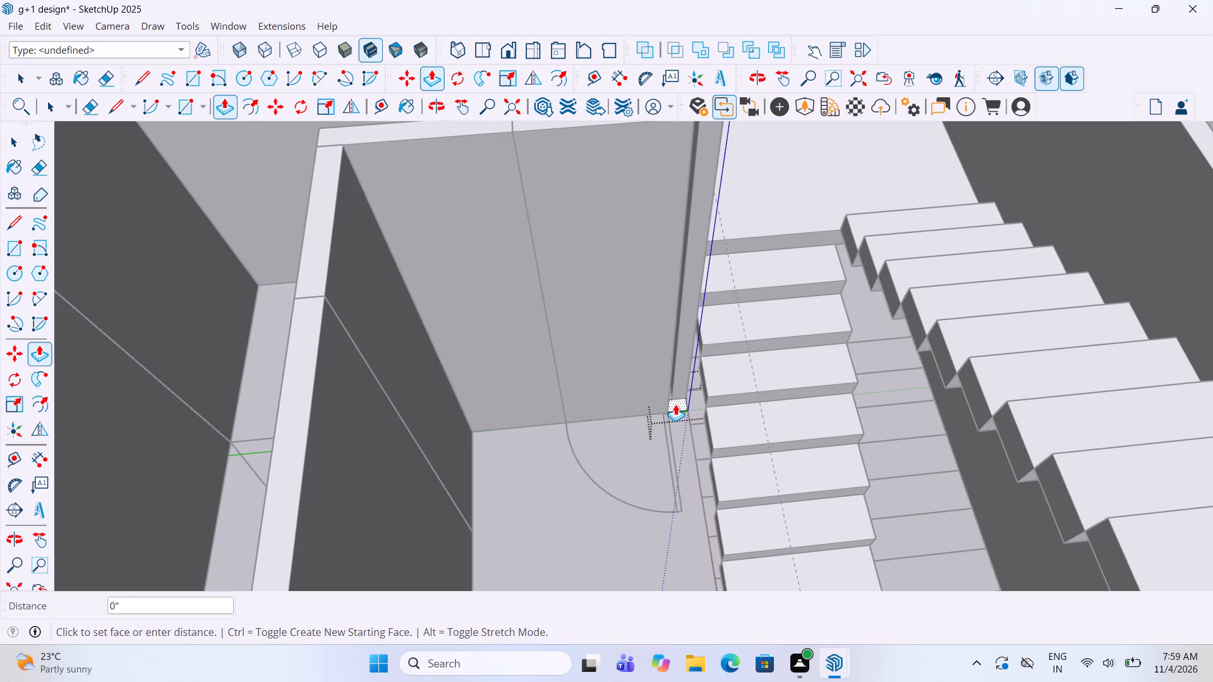
key("space")
left_click(507, 614)
left_click(599, 517)
Place a horizontal guide on the toilet doorway panel 8' above its bottom edge.
scroll(605, 513, "down", 2)
middle_click_drag(589, 502, 565, 486)
middle_click_drag(755, 320, 608, 431)
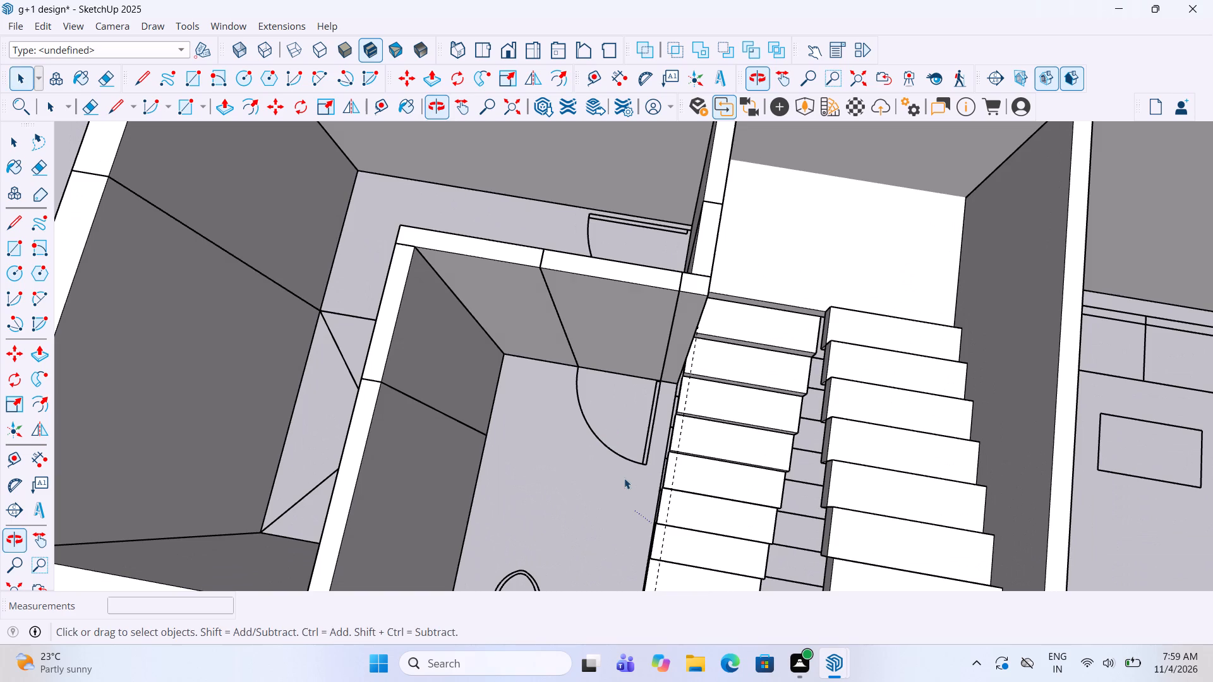
middle_click_drag(608, 465, 610, 261)
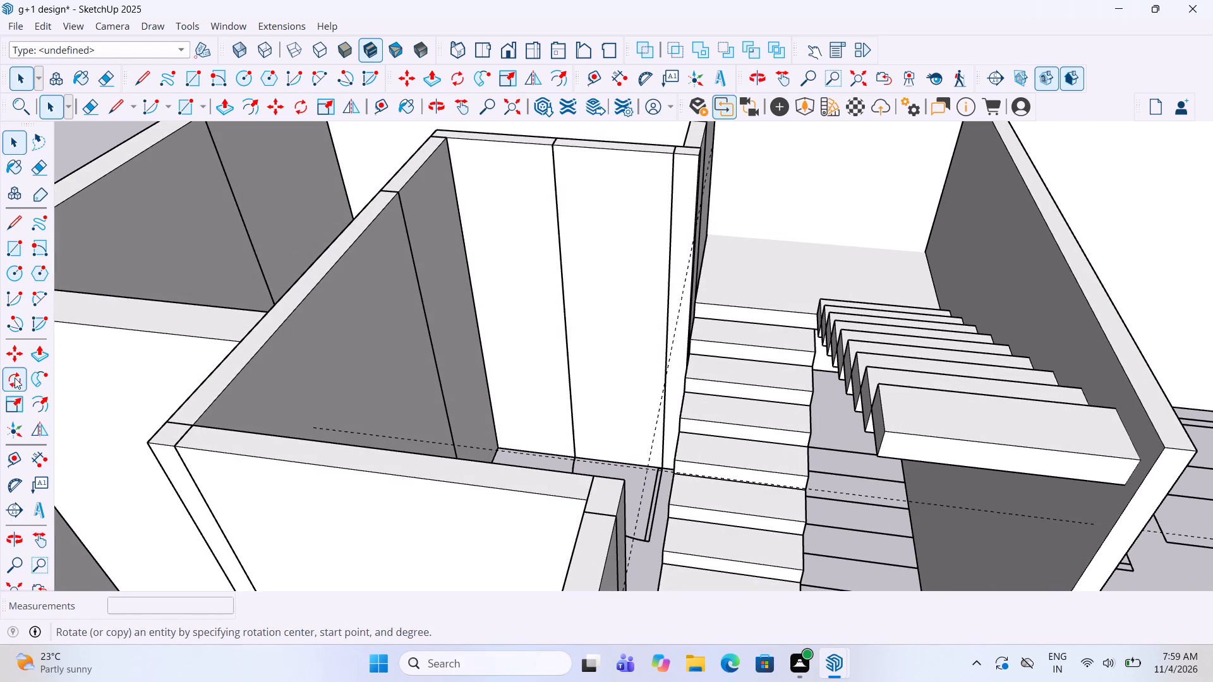
left_click(8, 455)
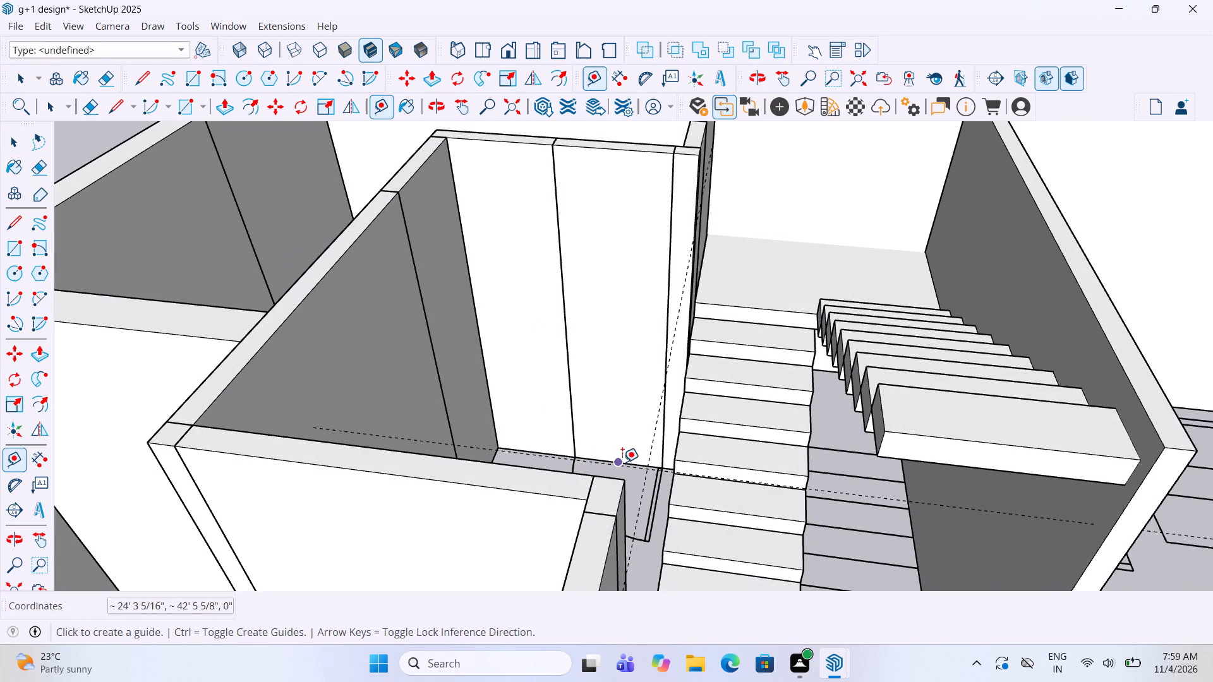
middle_click_drag(605, 443, 643, 501)
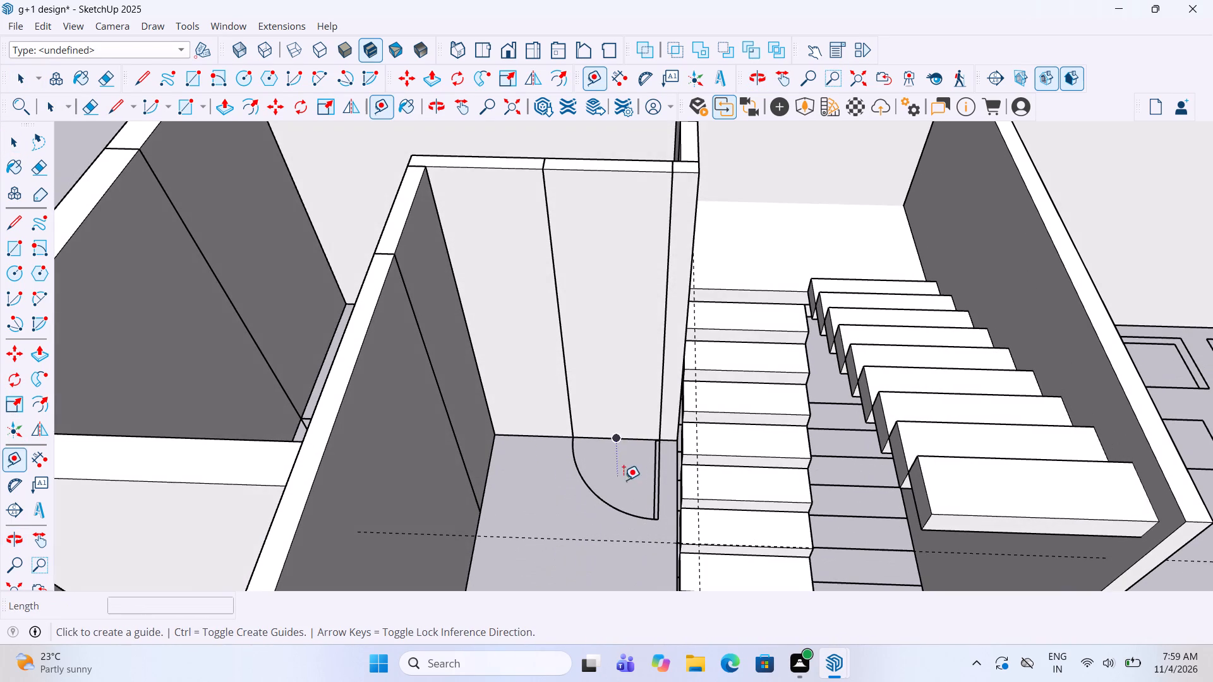
left_click(593, 438)
type("8'")
key("Return")
key("space")
Cut the toilet door opening with a rectangle about 2' 8" wide from the floor to the 8' guide, pushed 4 1/2" through the panel.
double_click(622, 386)
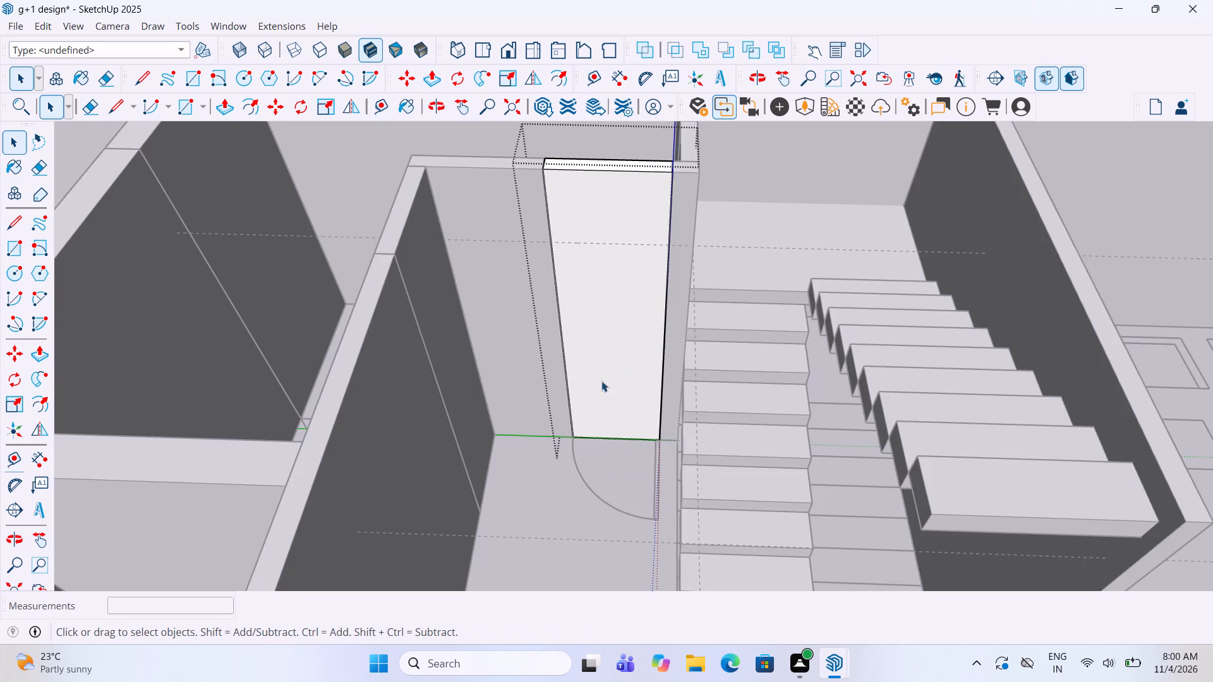
left_click(12, 240)
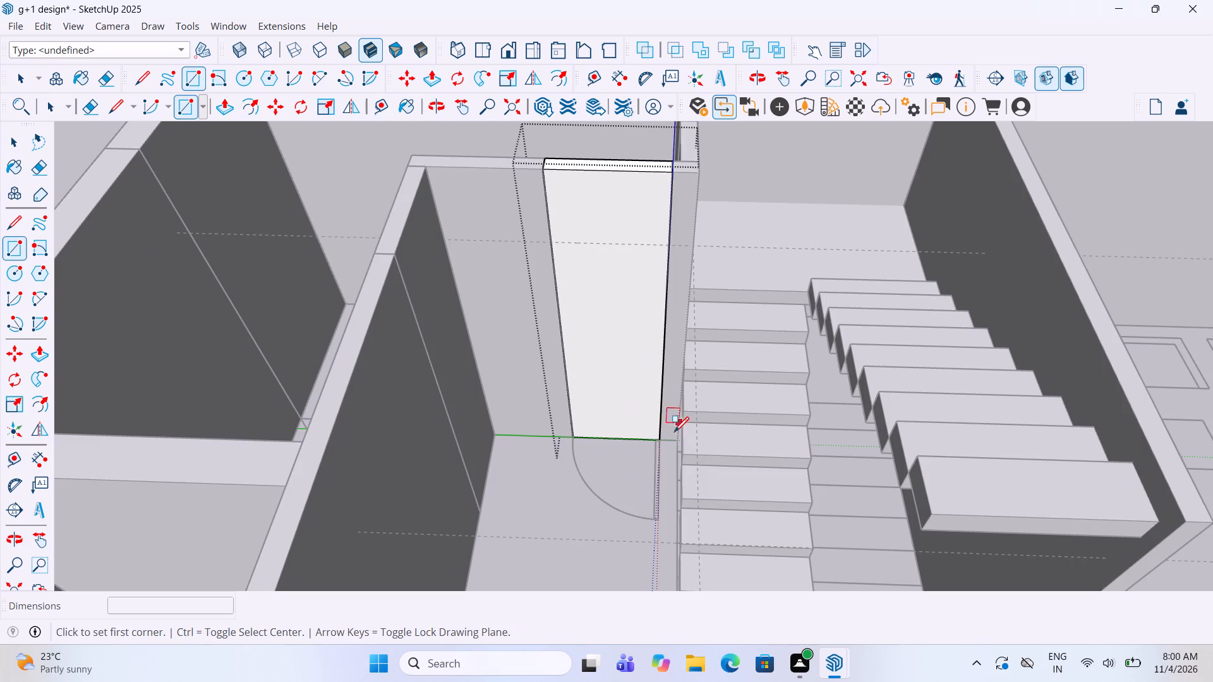
left_click(577, 433)
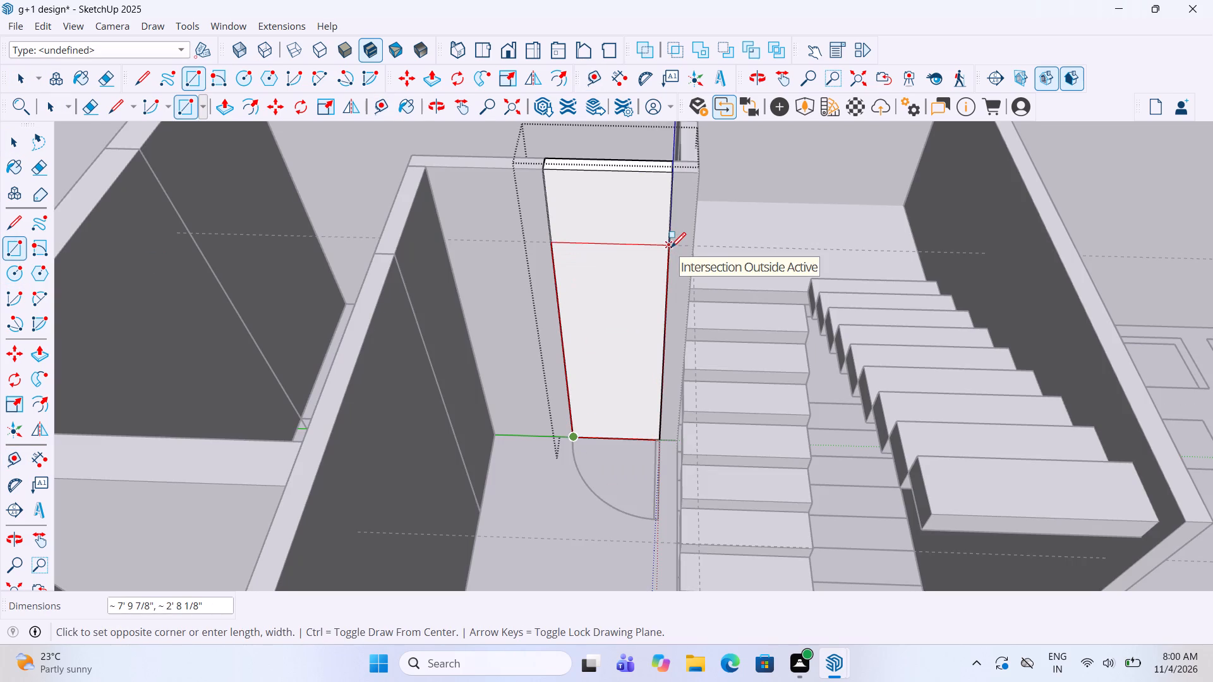
left_click(671, 249)
key("p")
left_click_drag(607, 402, 605, 356)
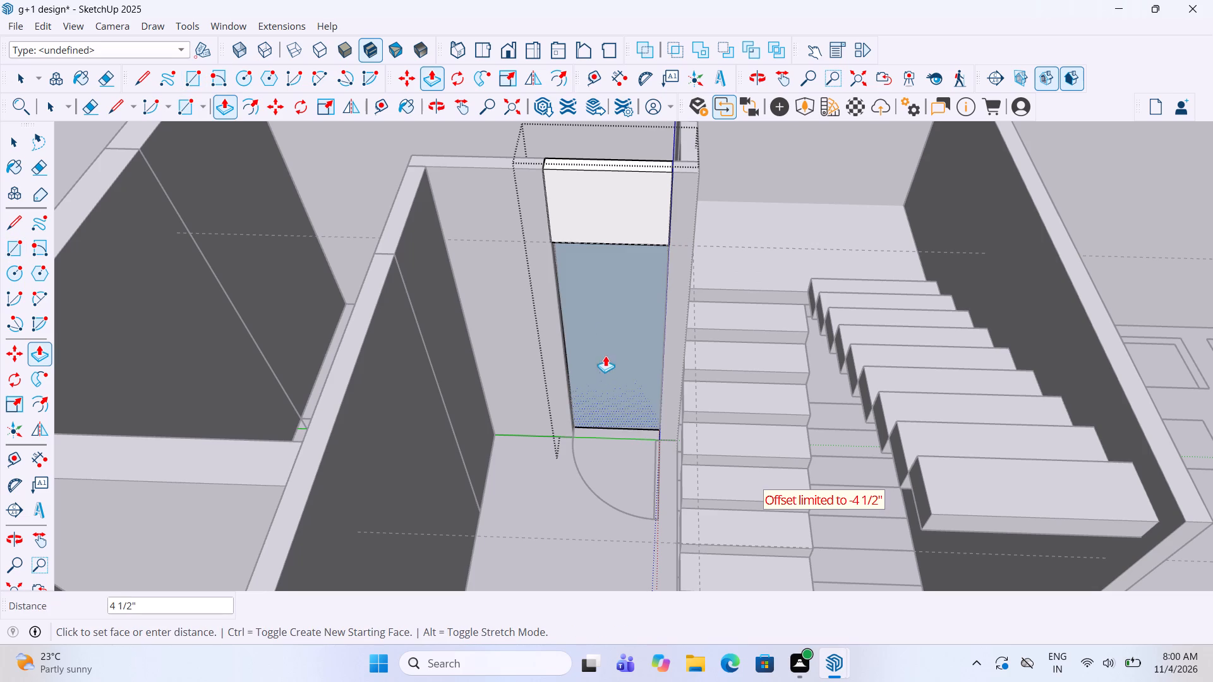
left_click_drag(605, 356, 605, 304)
key("space")
left_click(579, 510)
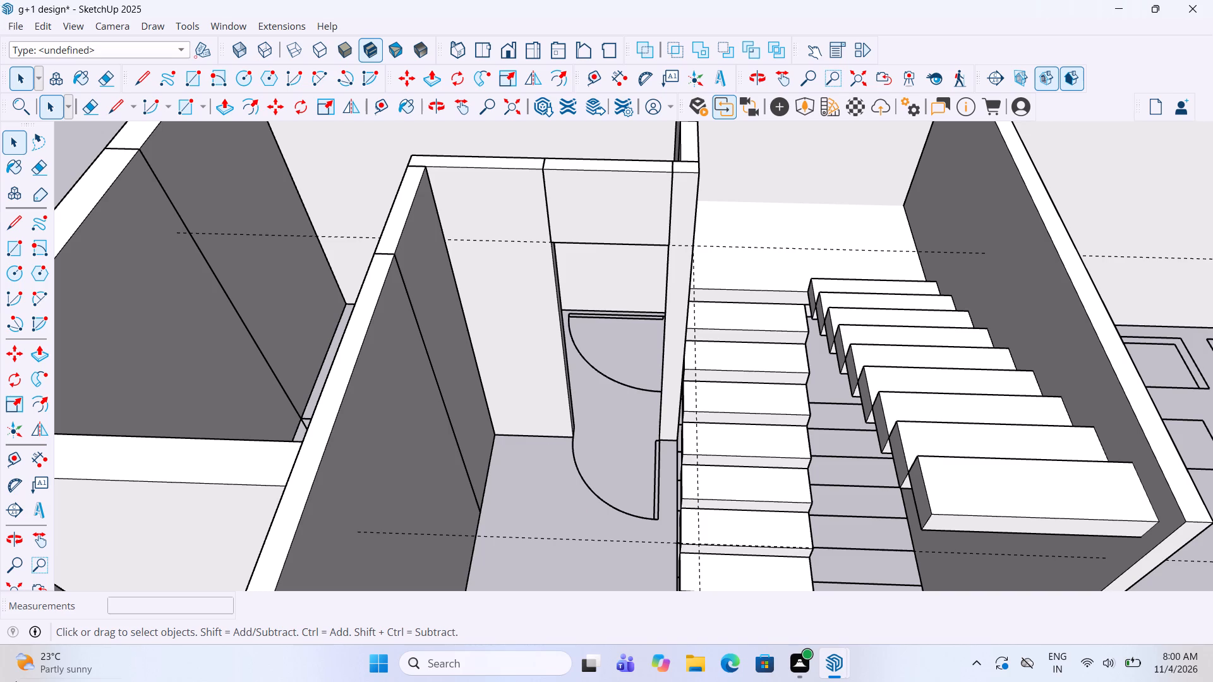
On the other floor plan, Push/Pull the grouped window strip between the two bedroom wall pieces up to the top of those walls.
scroll(162, 613, "down", 1)
scroll(400, 61, "down", 3)
scroll(563, 470, "down", 9)
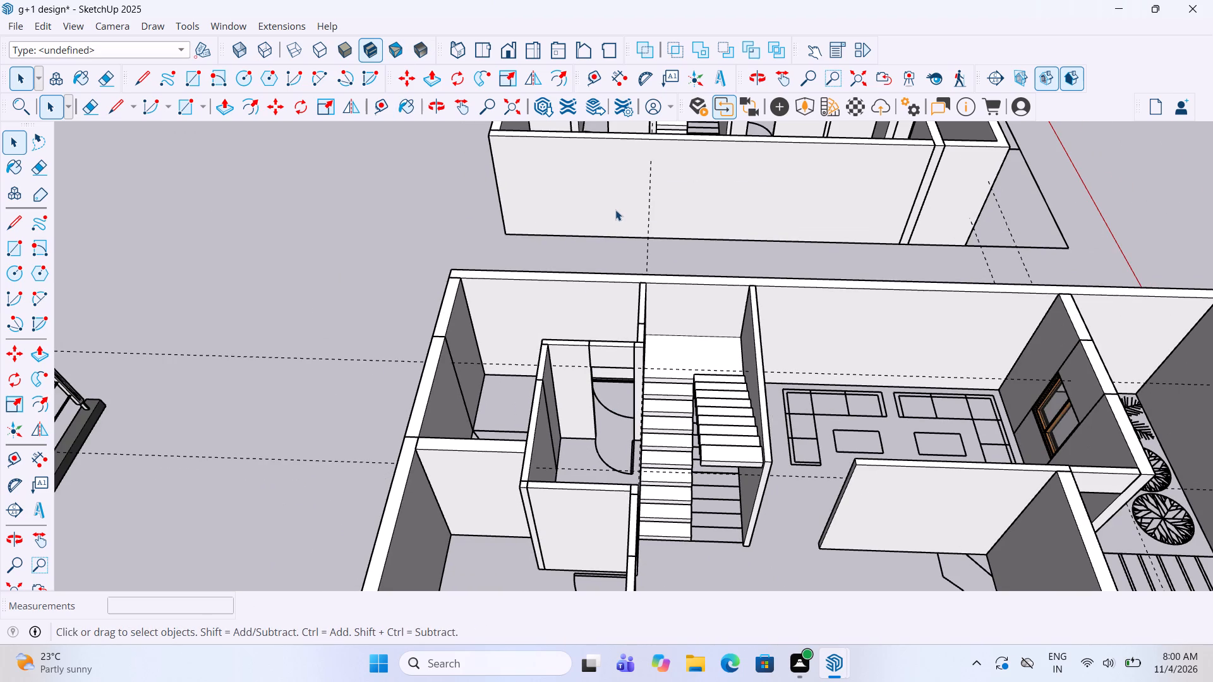
scroll(621, 223, "down", 6)
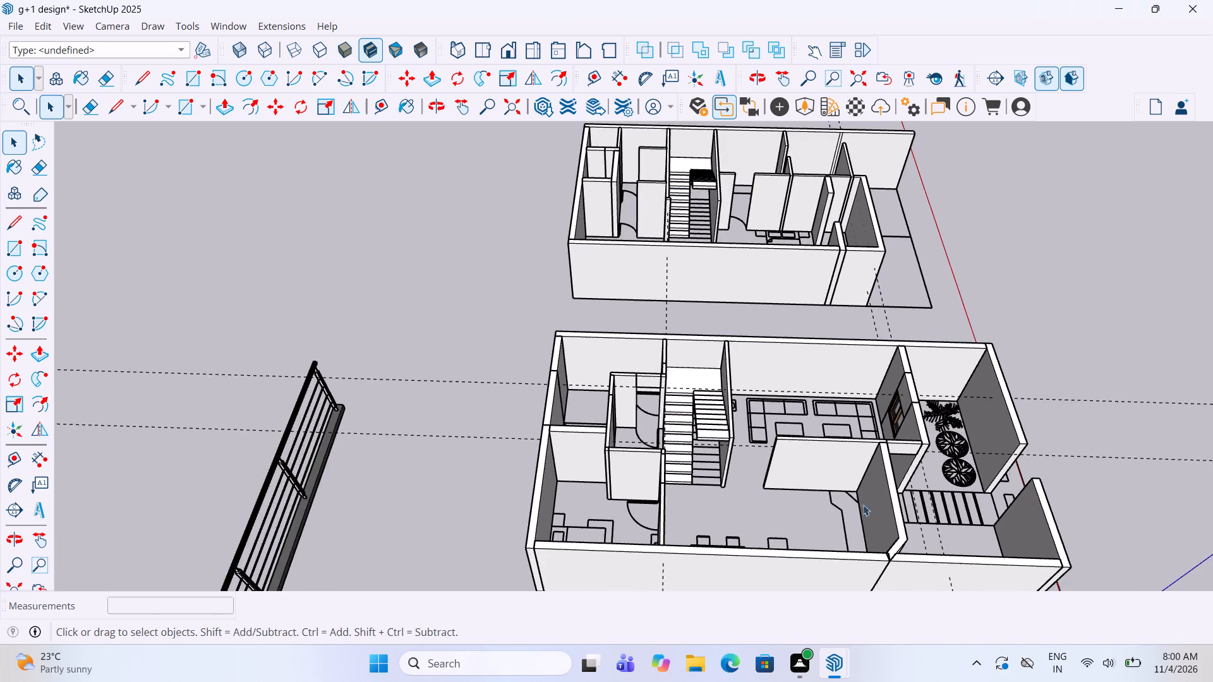
middle_click_drag(1017, 475, 659, 464)
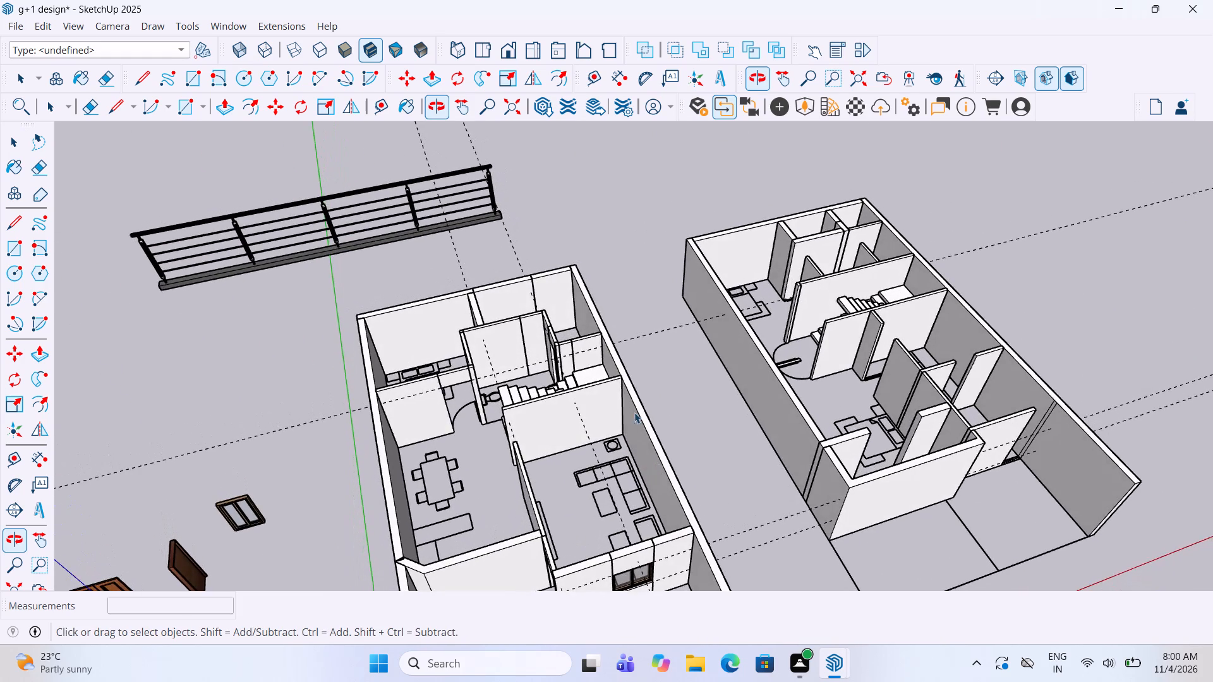
scroll(230, 213, "down", 4)
scroll(670, 307, "up", 3)
scroll(880, 485, "up", 5)
scroll(471, 166, "up", 1)
middle_click_drag(471, 166, 449, 433)
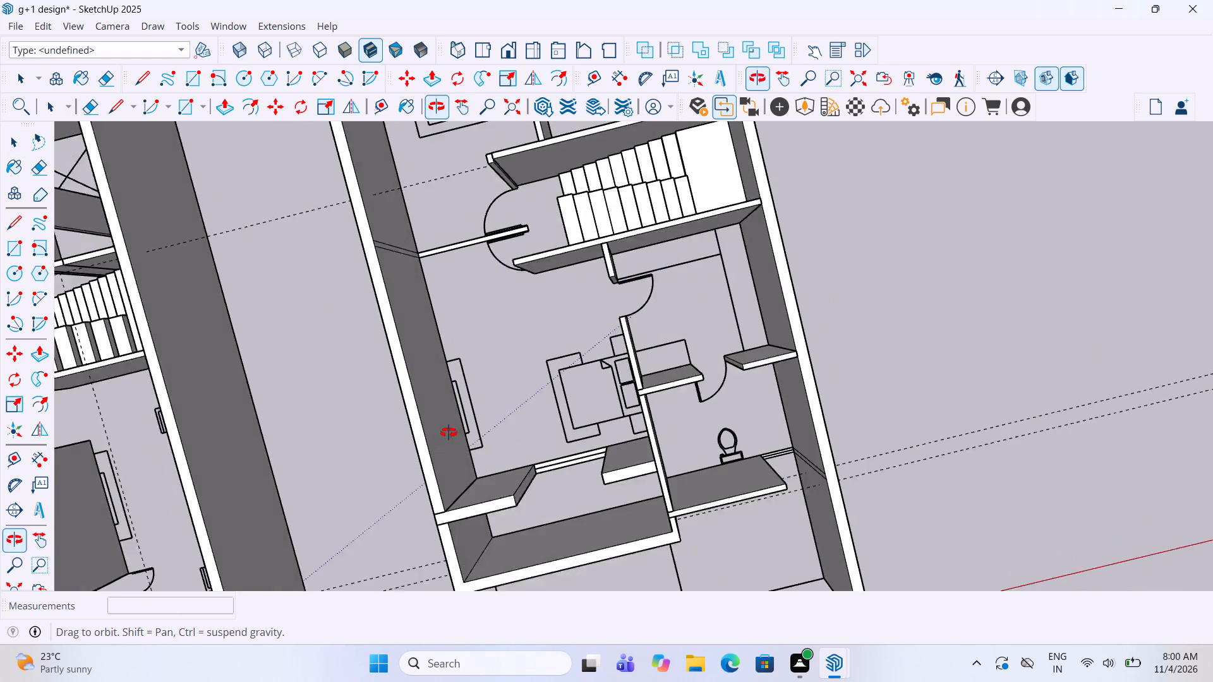
middle_click_drag(449, 433, 419, 299)
scroll(875, 433, "up", 3)
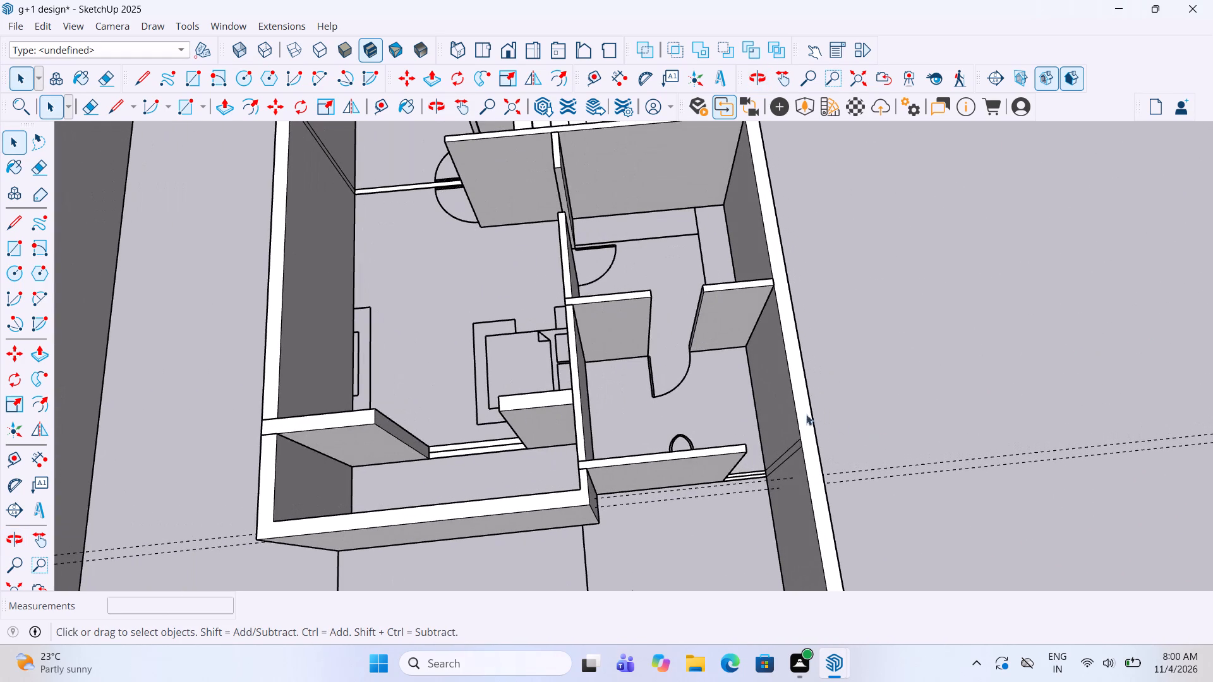
scroll(264, 489, "up", 4)
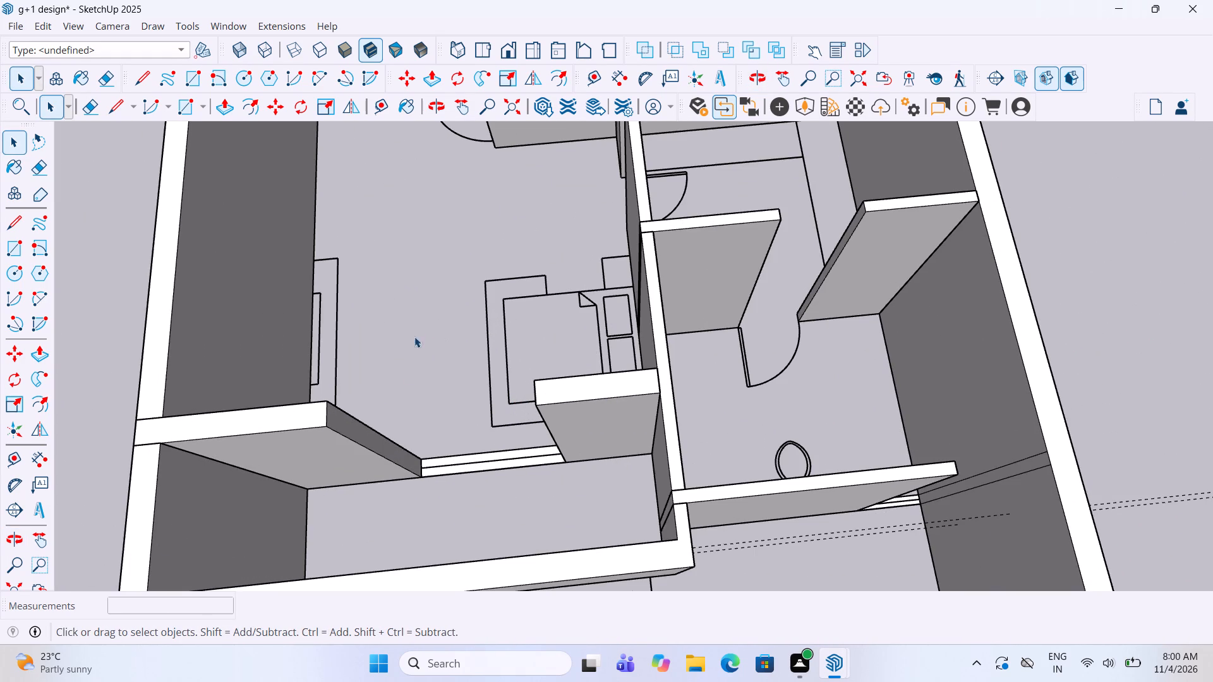
scroll(464, 500, "up", 5)
left_click(496, 459)
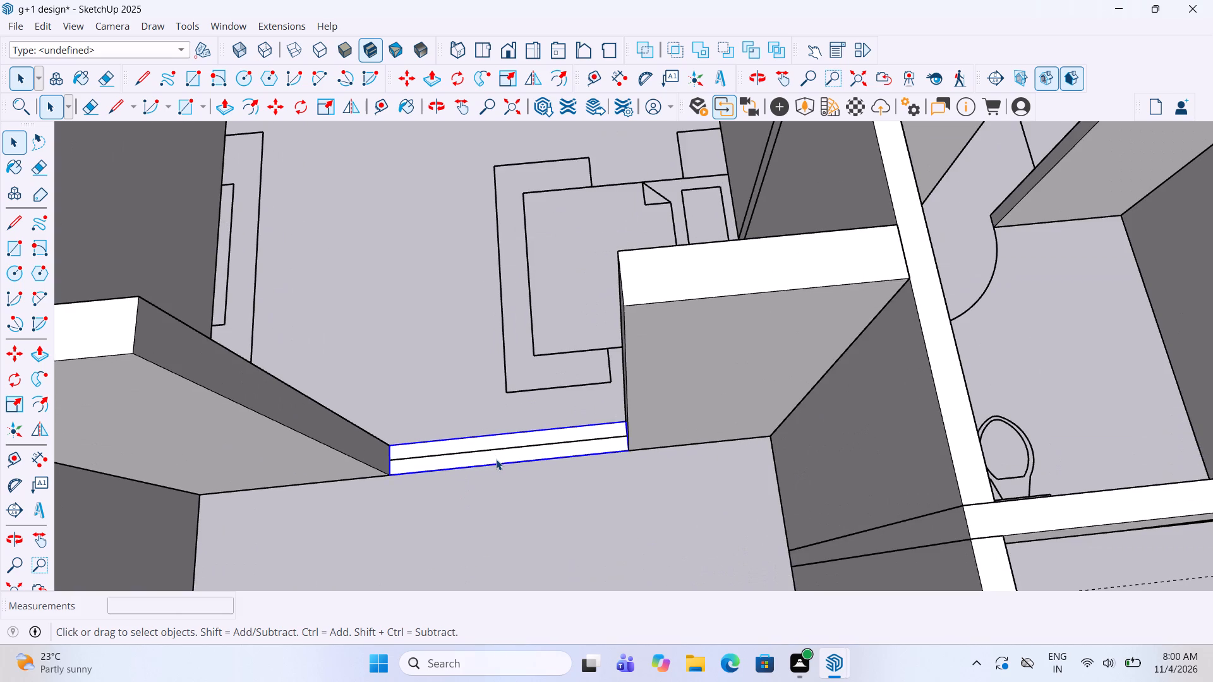
left_click(496, 459)
key("p")
left_click(496, 439)
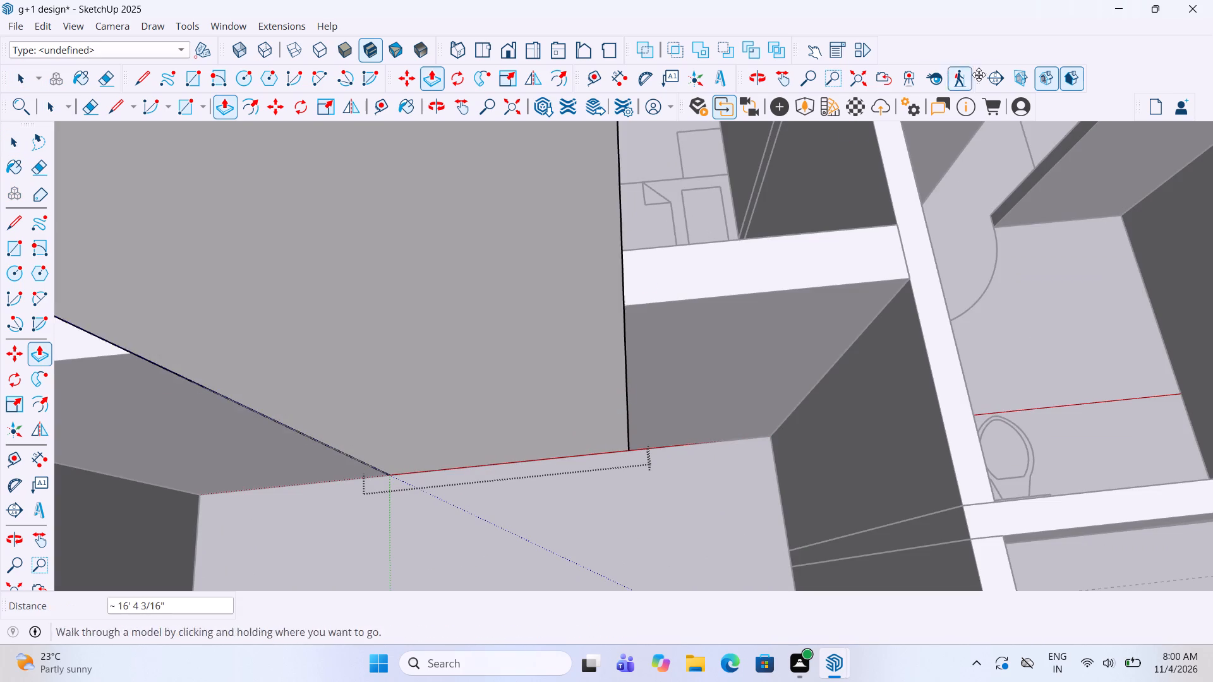
left_click(780, 237)
key("space")
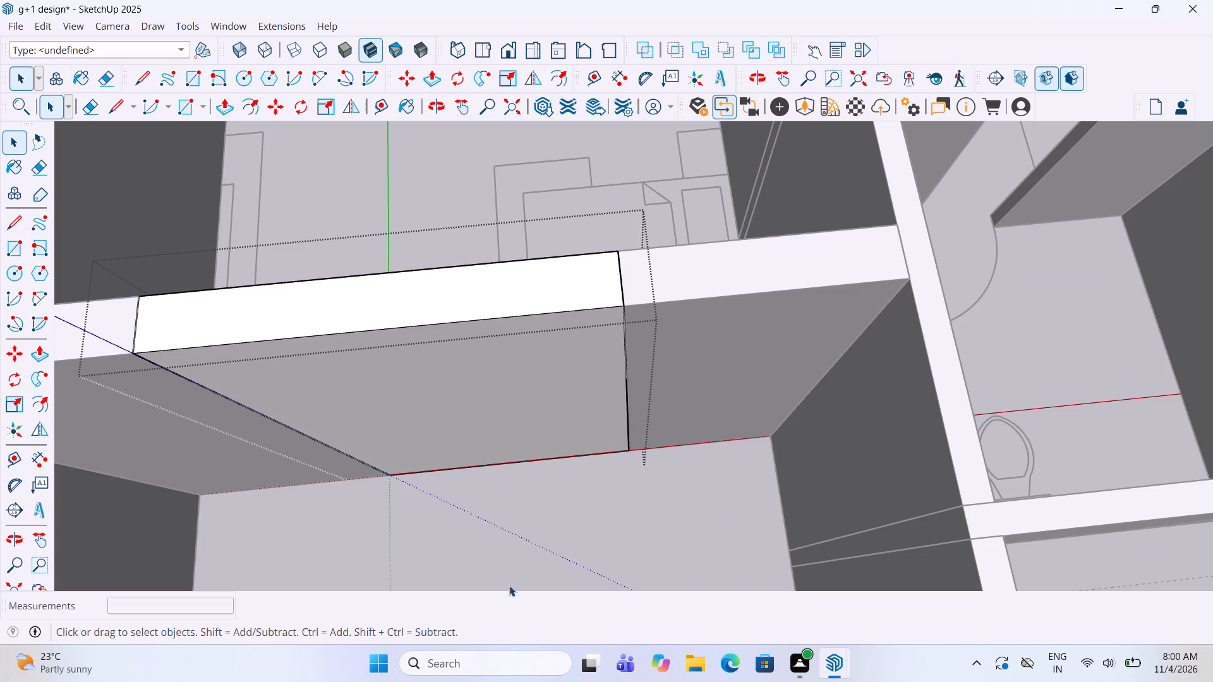
left_click(648, 465)
Place two horizontal guides on the new bedroom wall panel, one 3' above its bottom edge and another 4' above that.
scroll(884, 498, "down", 9)
middle_click_drag(894, 493, 840, 415)
left_click(9, 450)
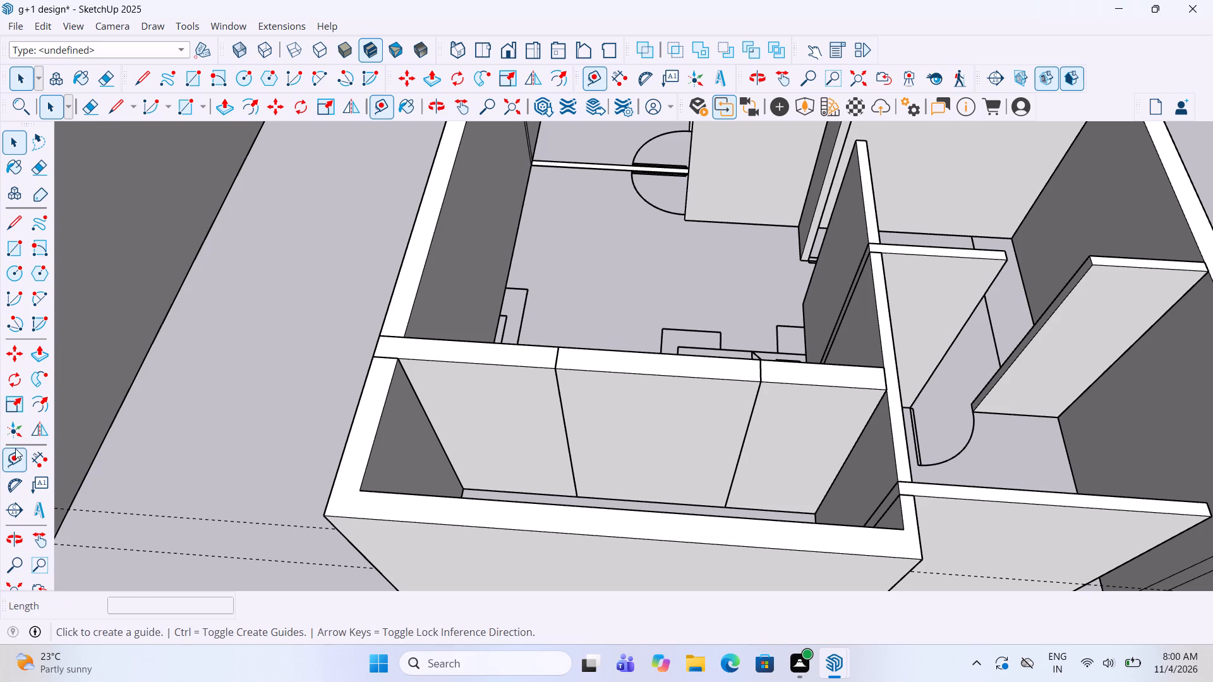
middle_click_drag(1140, 442, 1142, 448)
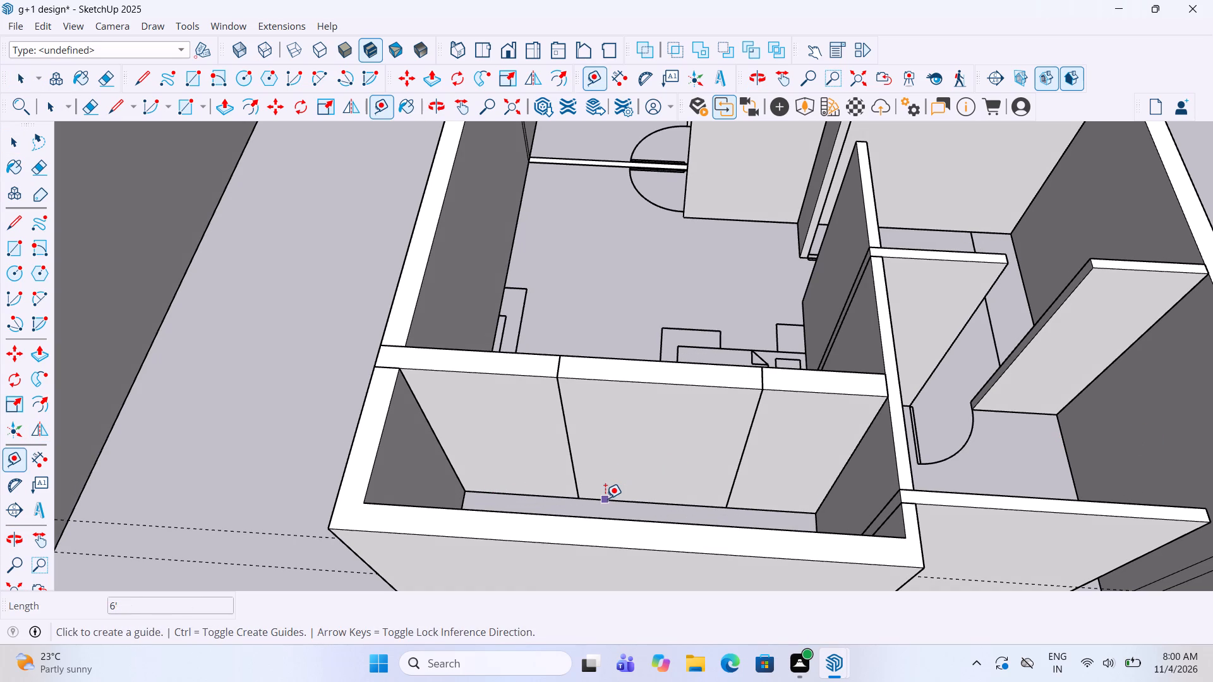
left_click(606, 498)
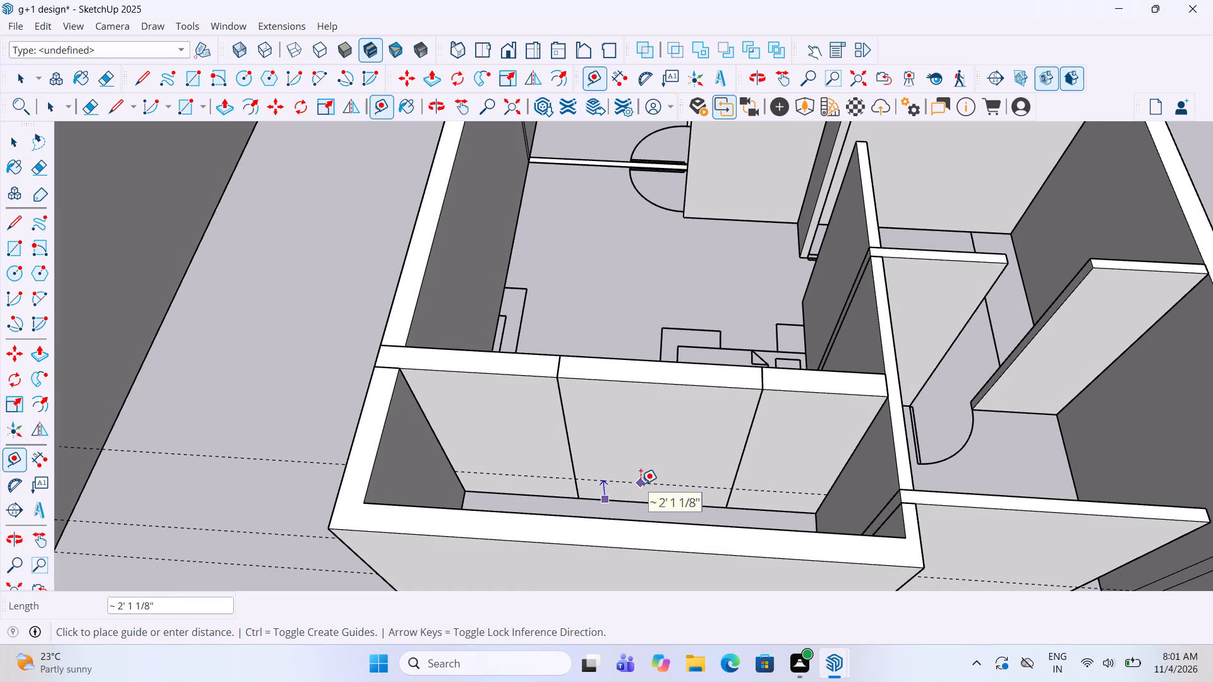
type("3'")
key("Return")
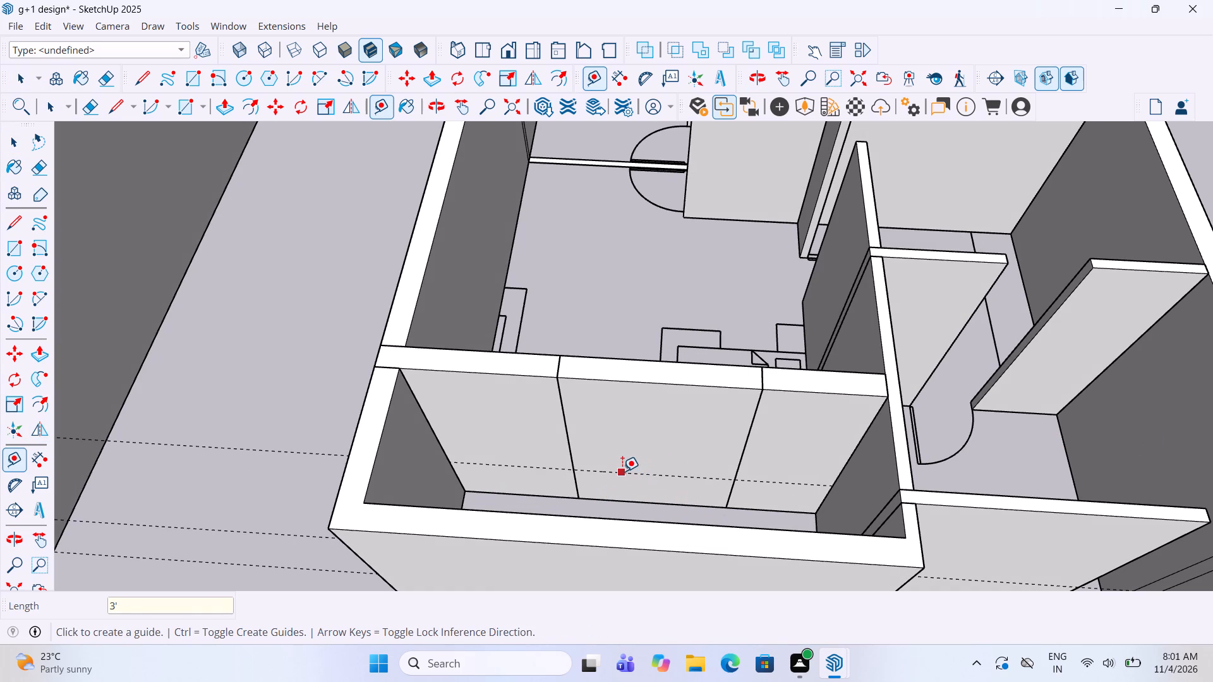
left_click(622, 471)
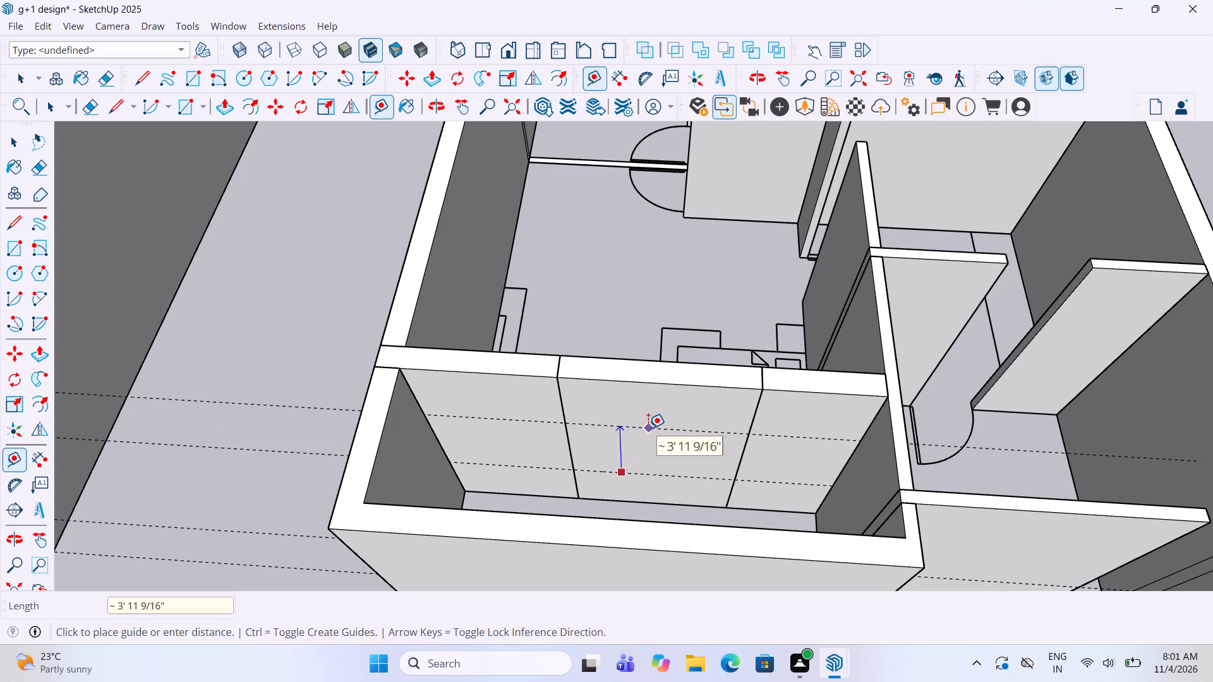
key("4")
key("apostrophe")
key("Return")
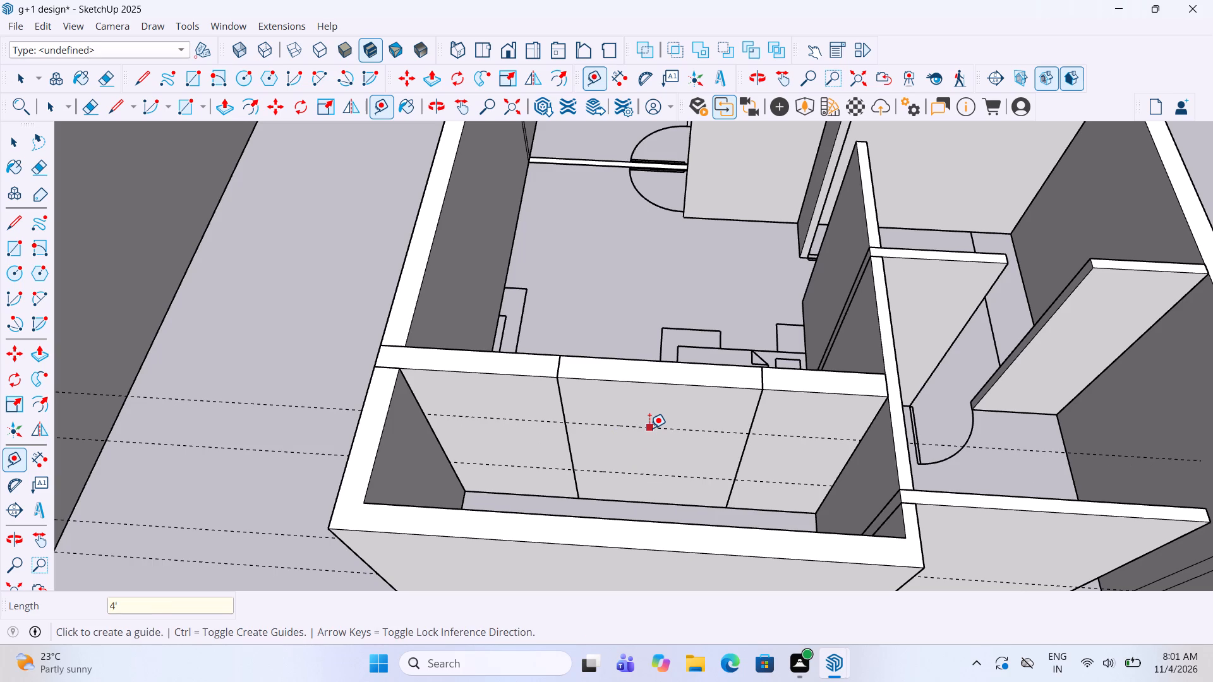
key("space")
Inside the bedroom panel's group, cut a 6' by 4' window opening between the two guides, pushed 9" through the wall.
double_click(630, 456)
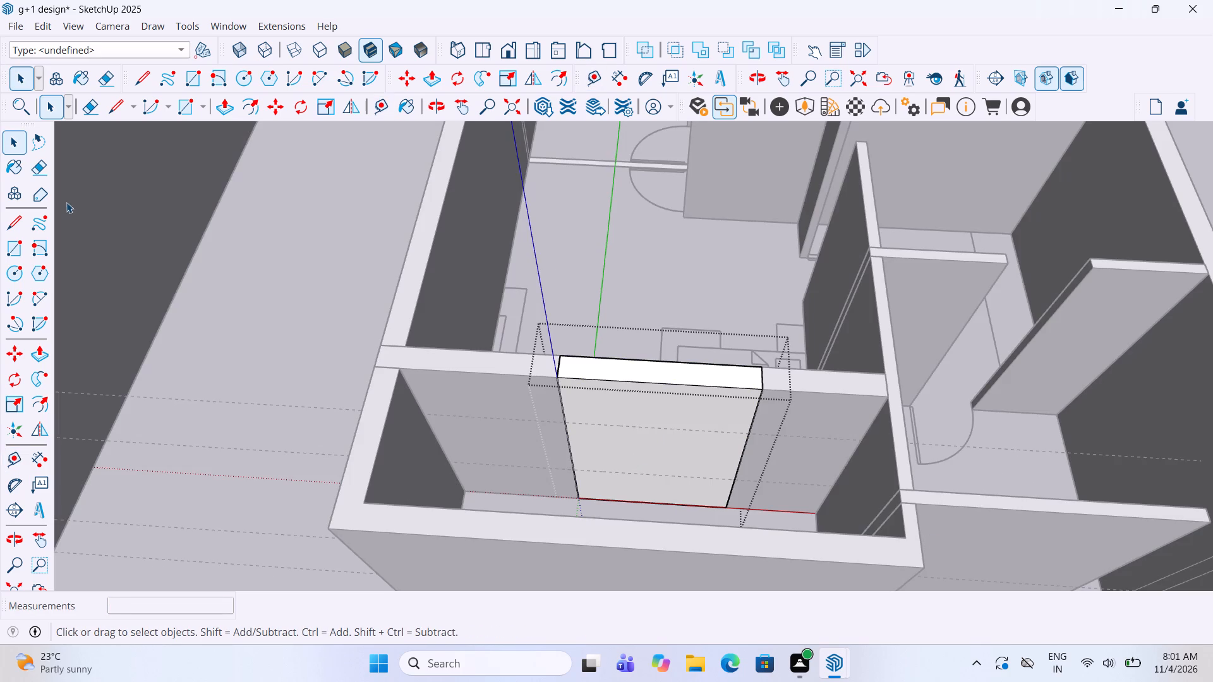
left_click(17, 242)
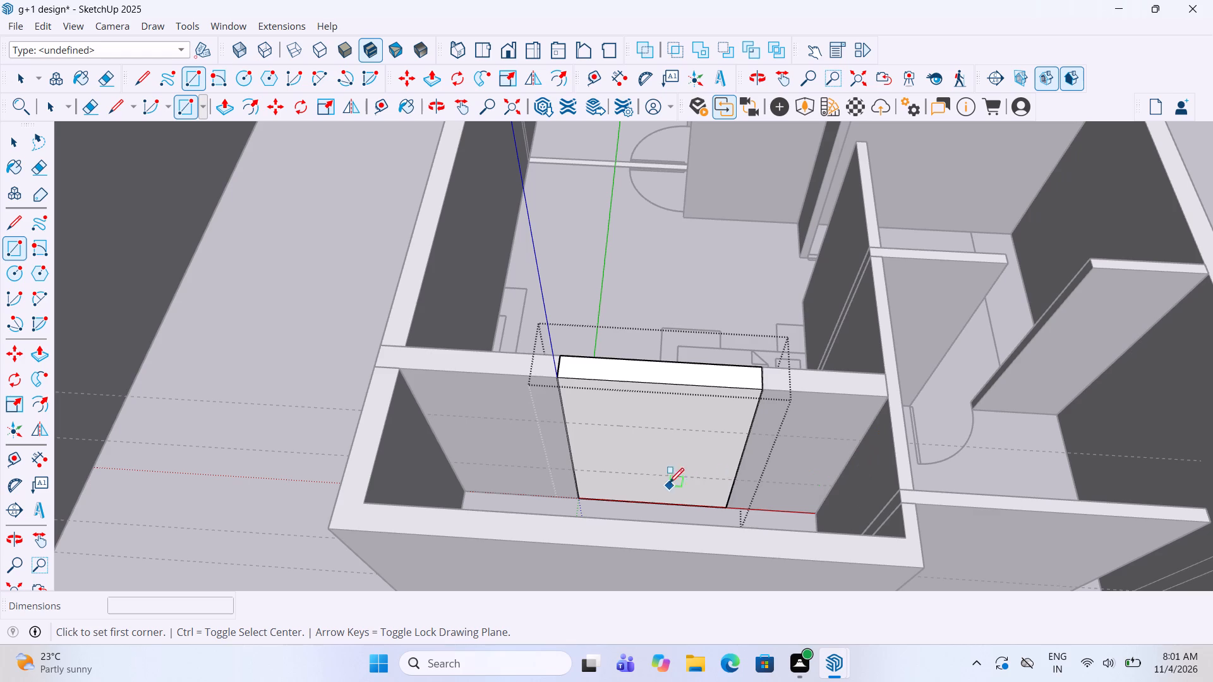
left_click(734, 479)
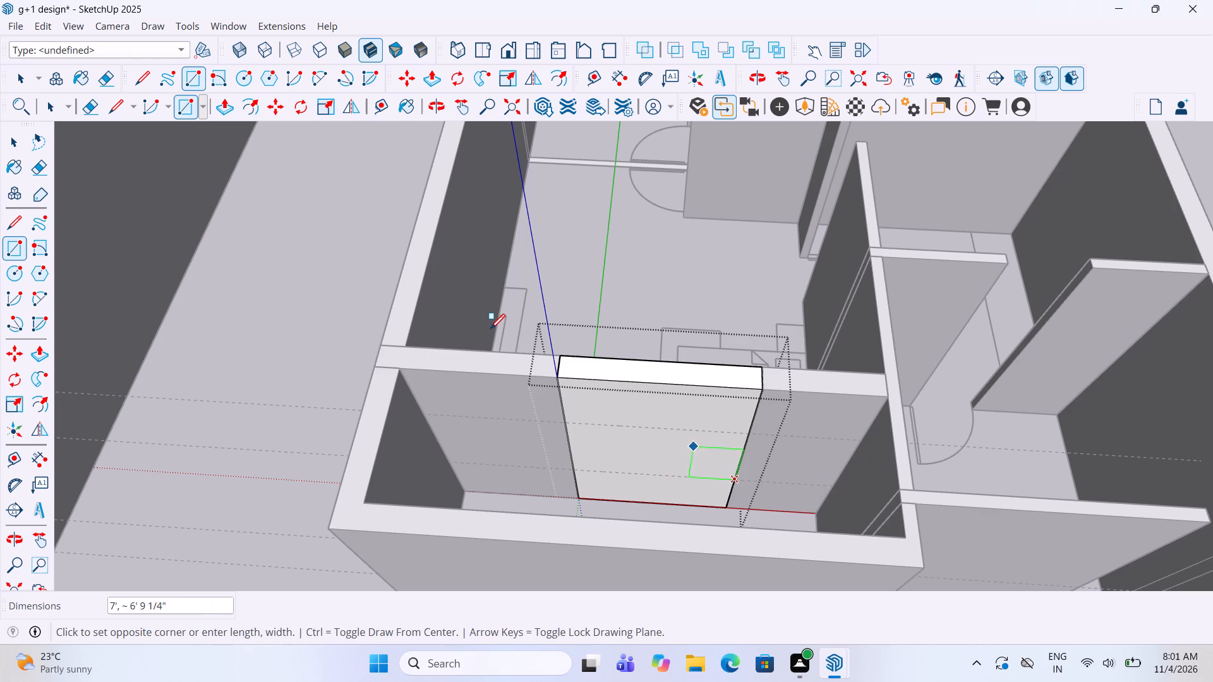
left_click(566, 422)
key("p")
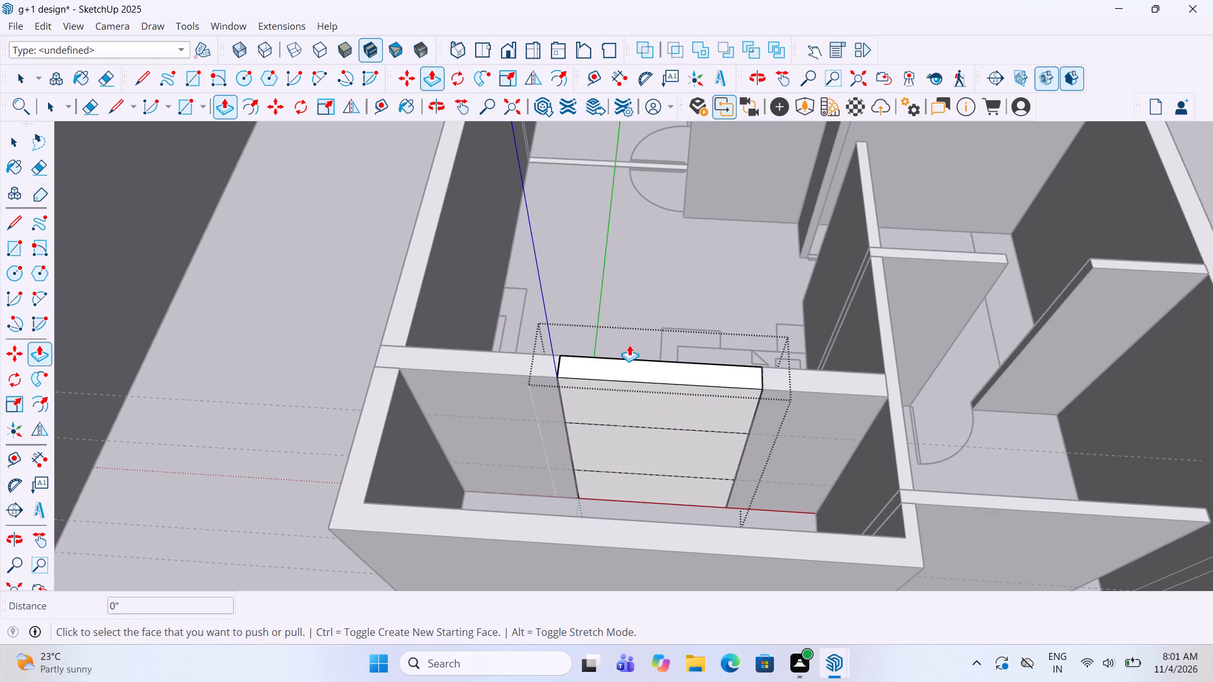
left_click_drag(658, 457, 657, 422)
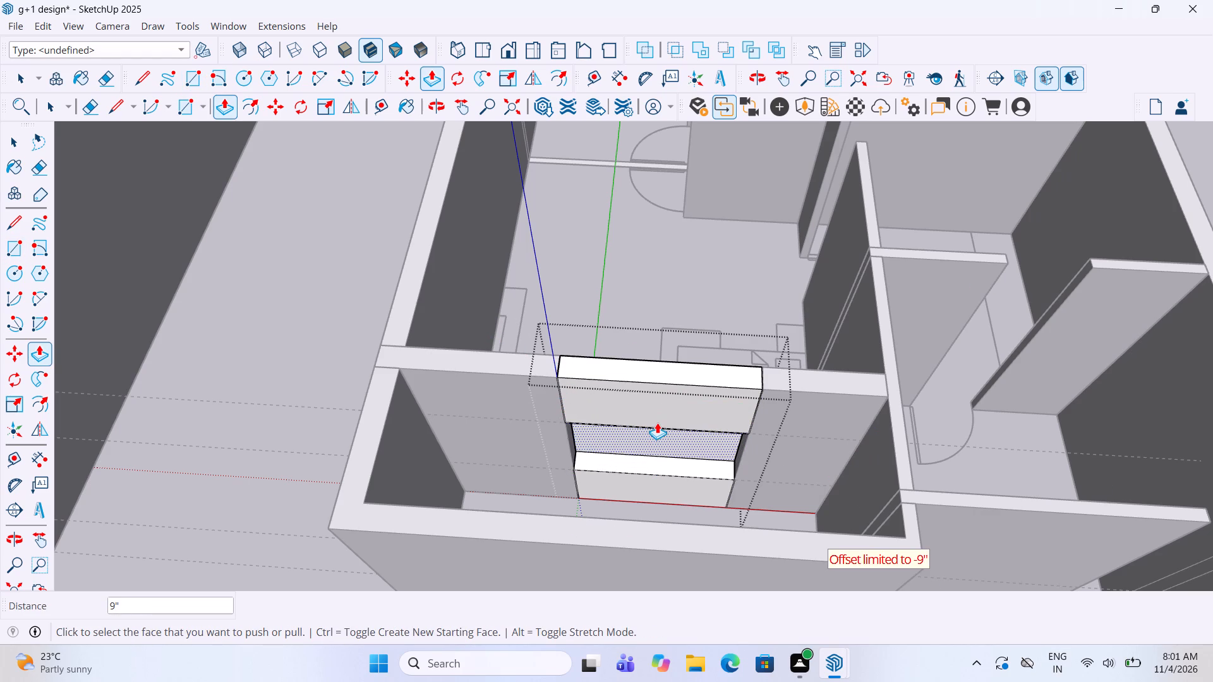
key("Delete")
key("space")
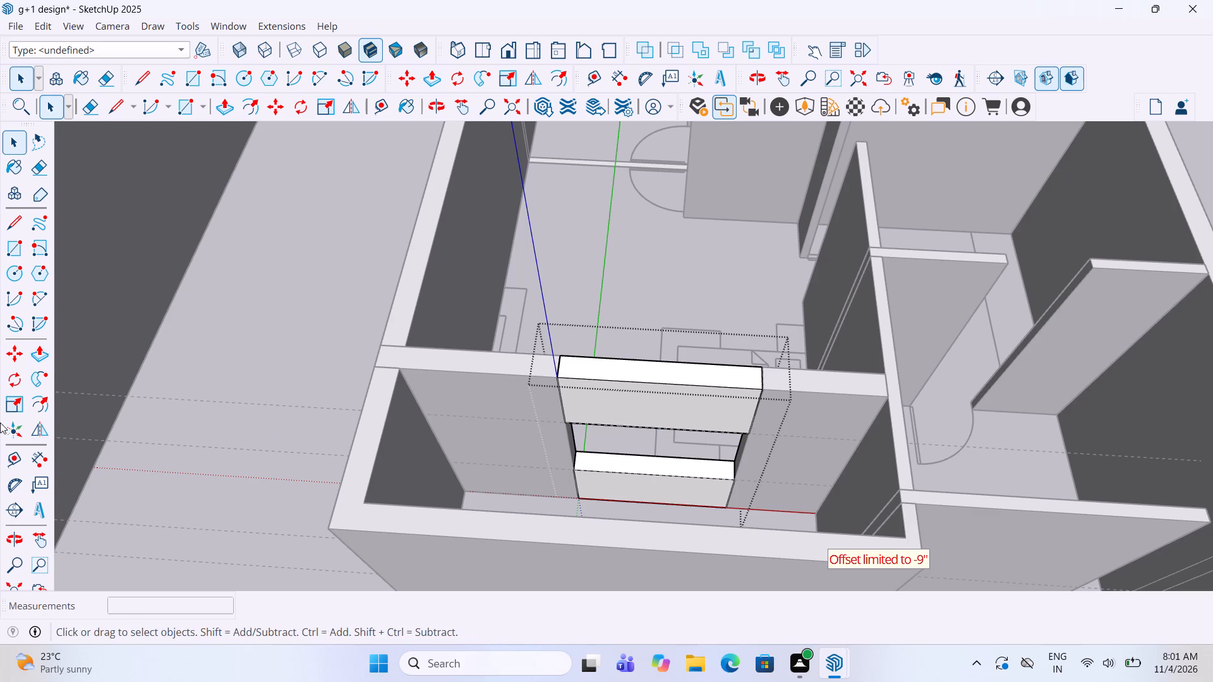
Push/Pull the grouped window strip beside the toilet's outer wall up to the top of the adjoining walls.
left_click(395, 206)
scroll(410, 439, "down", 2)
middle_click_drag(414, 478, 957, 626)
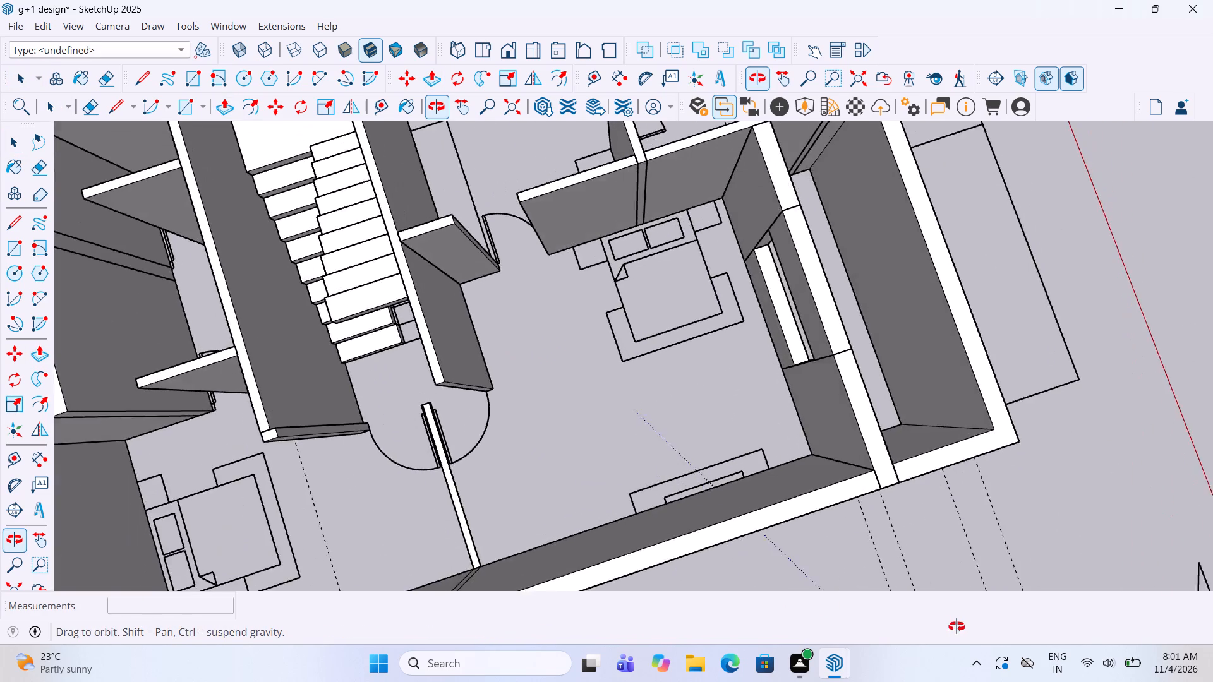
middle_click_drag(957, 626, 454, 523)
scroll(457, 505, "down", 5)
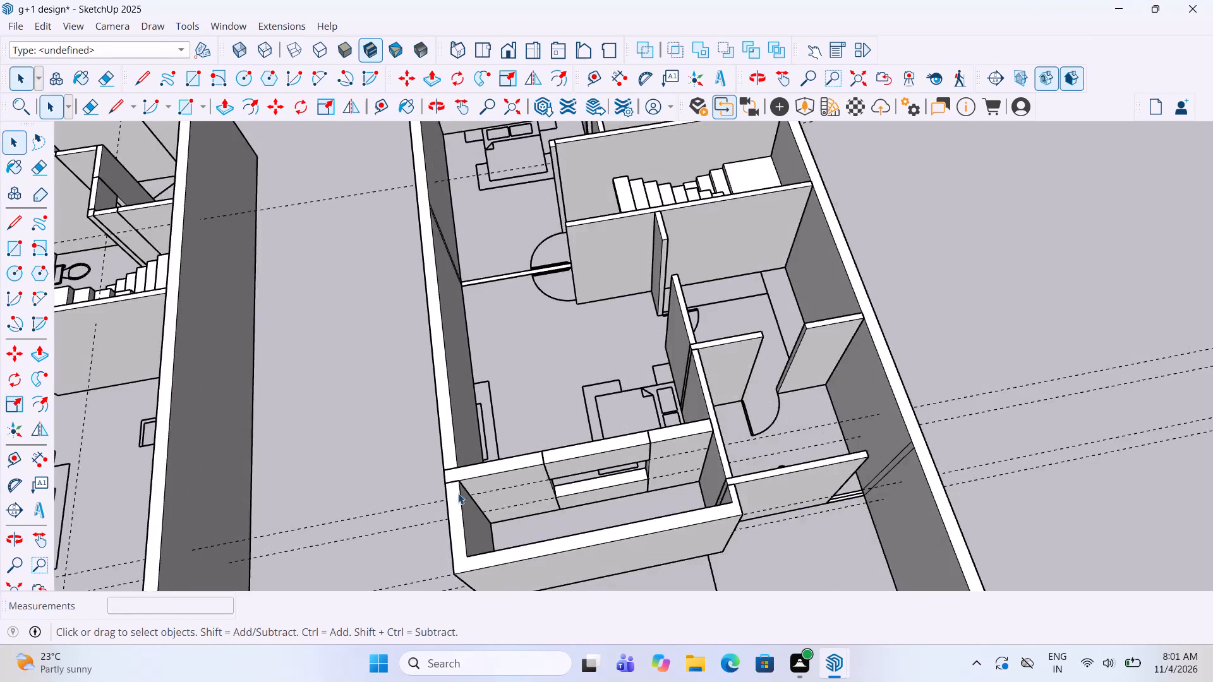
scroll(458, 486, "down", 4)
scroll(876, 390, "up", 6)
middle_click_drag(766, 366, 731, 409)
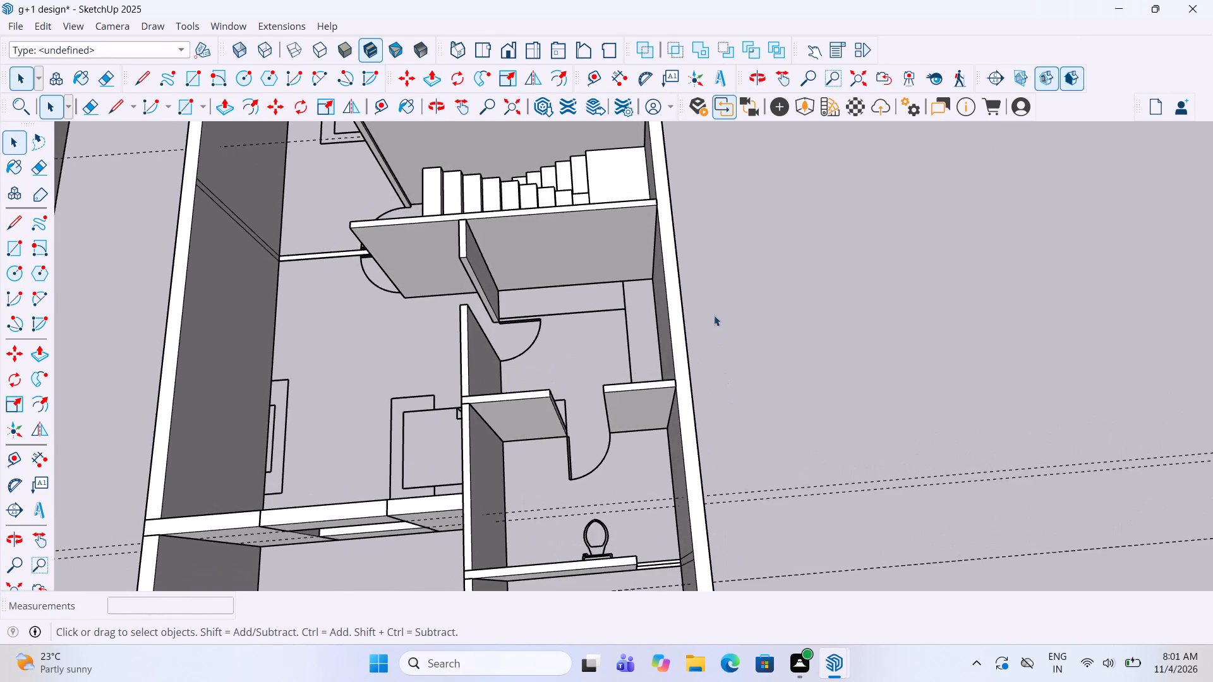
scroll(714, 315, "down", 3)
scroll(653, 613, "up", 15)
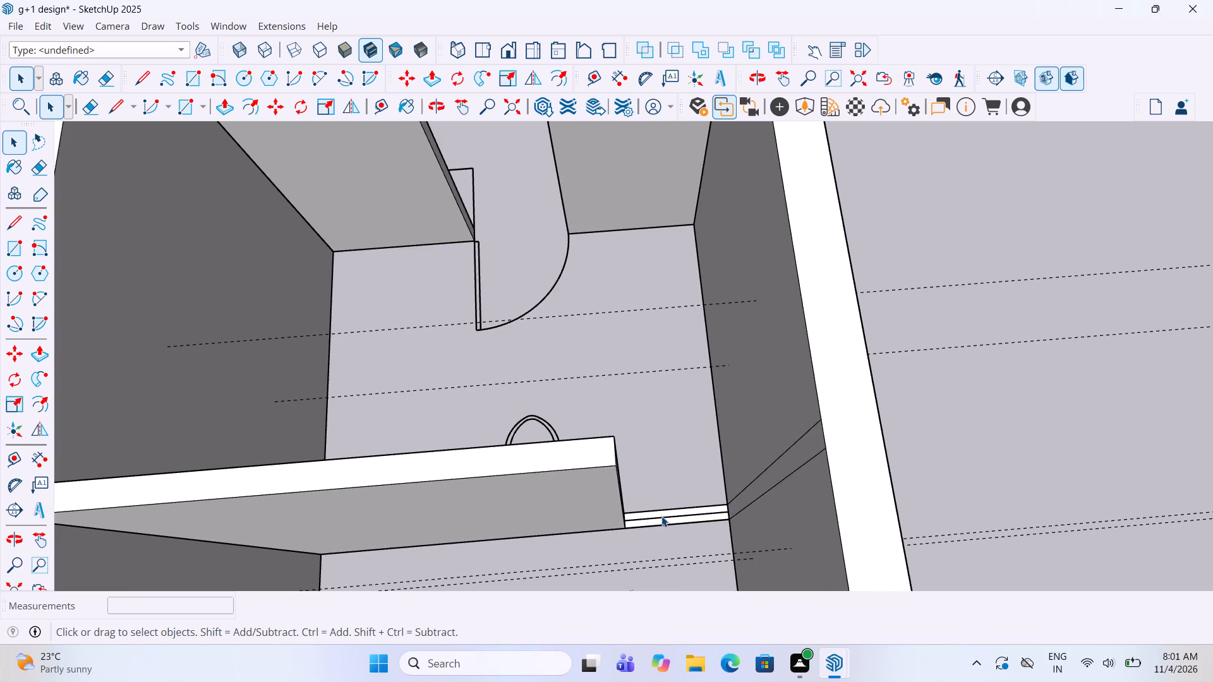
double_click(661, 516)
key("p")
double_click(661, 514)
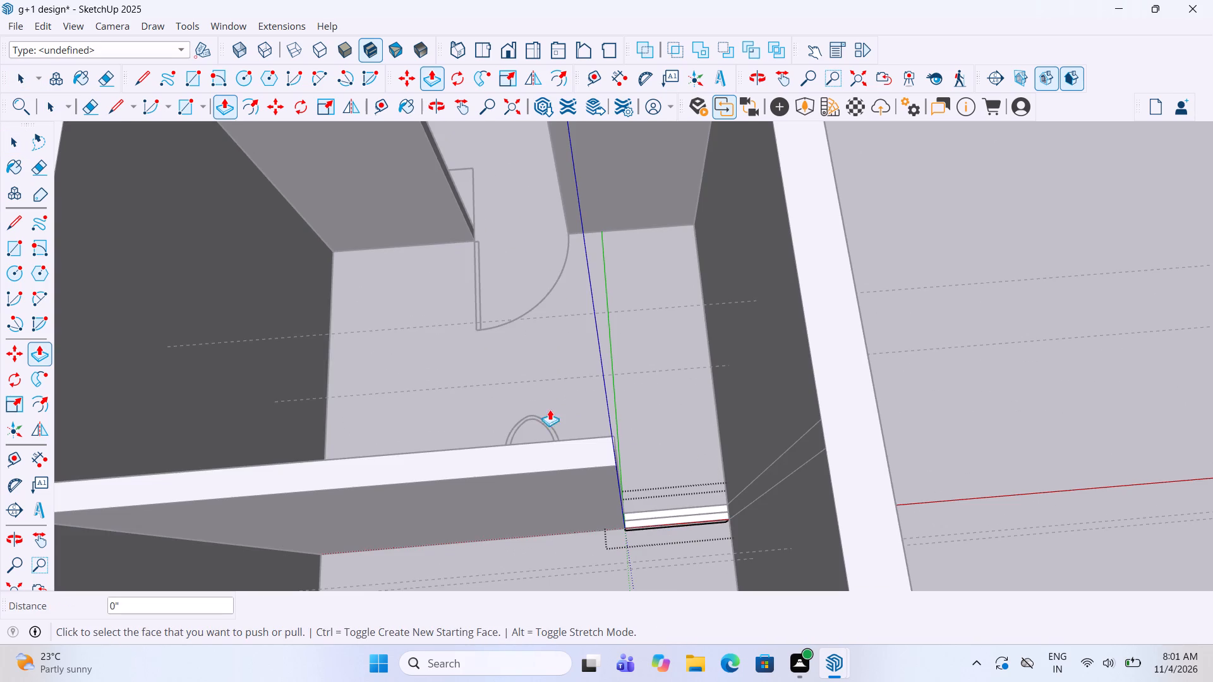
left_click(673, 529)
key("ctrl+z")
left_click_drag(675, 531, 678, 538, "ctrl")
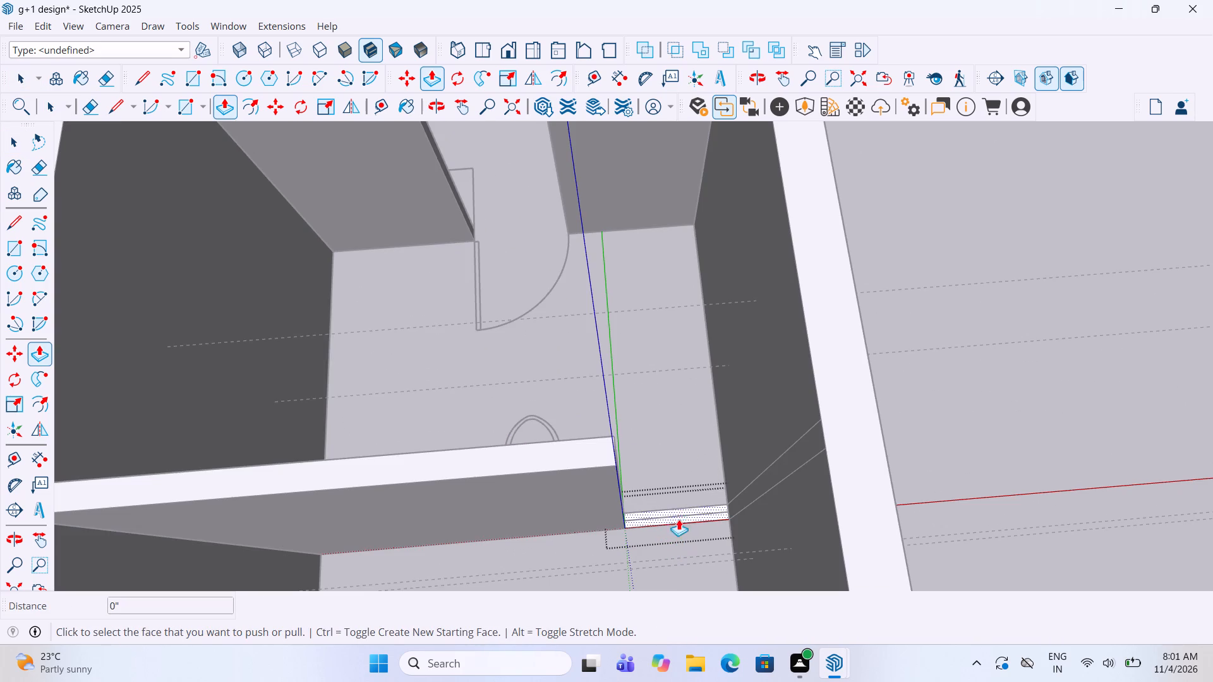
left_click(679, 508)
left_click(670, 517)
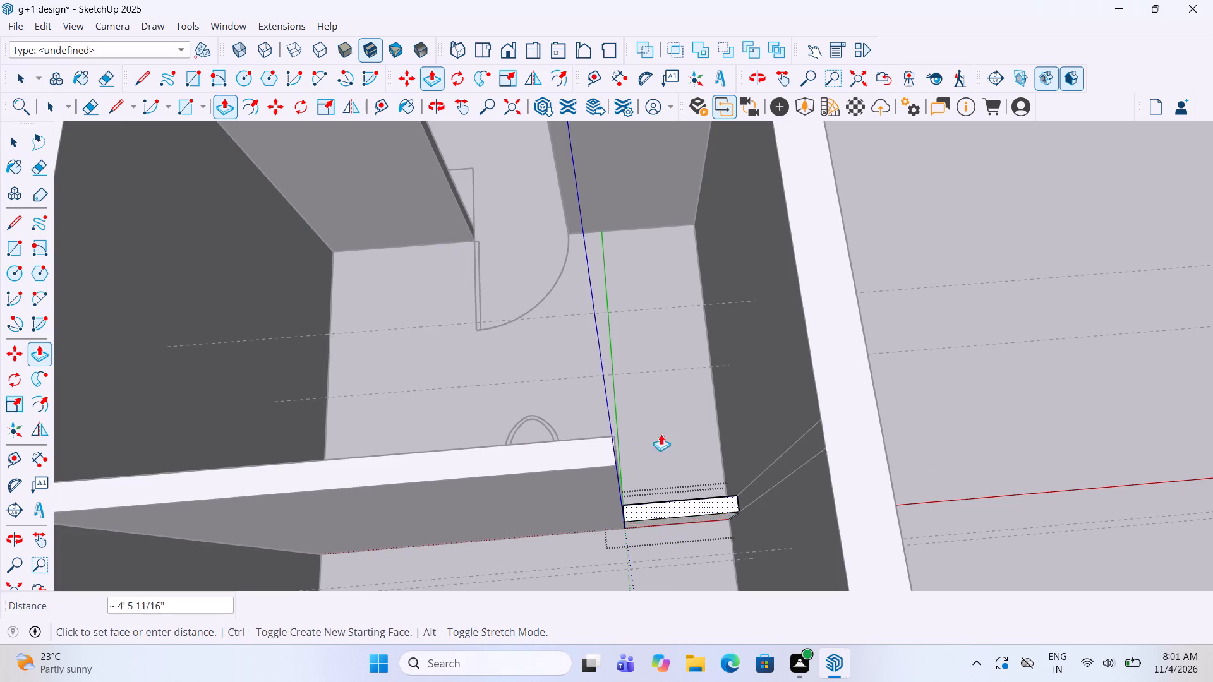
left_click(540, 455)
key("space")
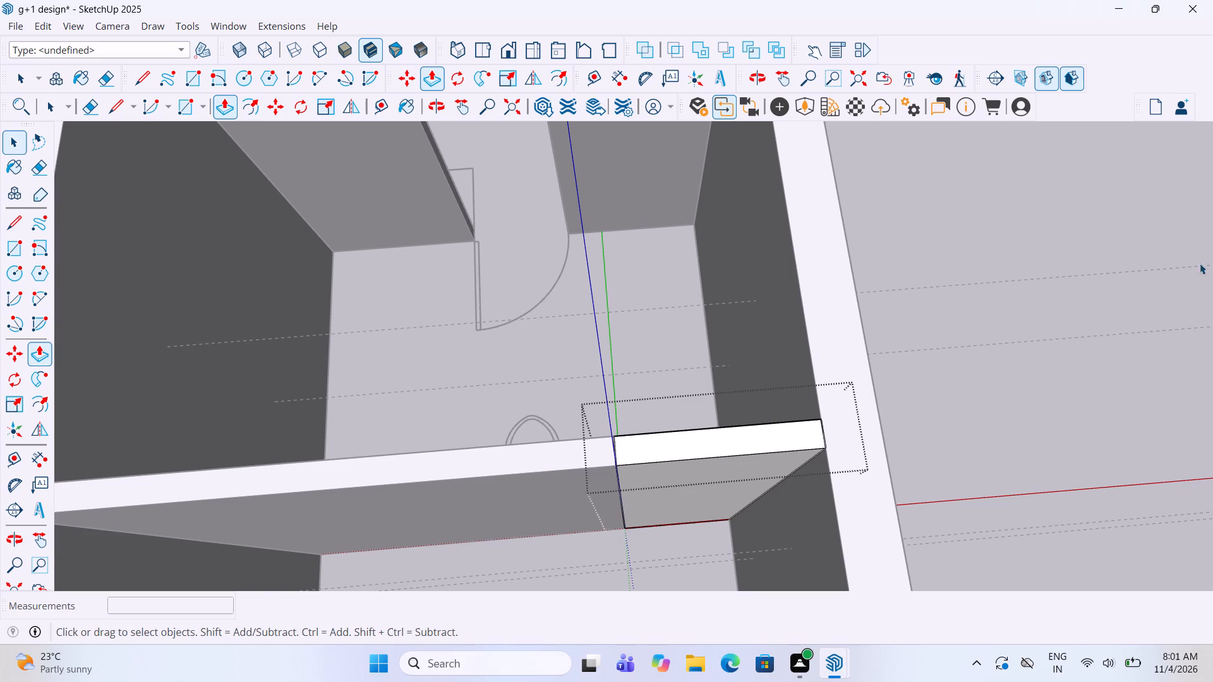
left_click(1056, 253)
Delete the old horizontal guides crossing the bedroom and toilet walls.
scroll(1054, 252, "down", 3)
middle_click_drag(447, 640, 376, 533)
middle_click_drag(932, 318, 901, 262)
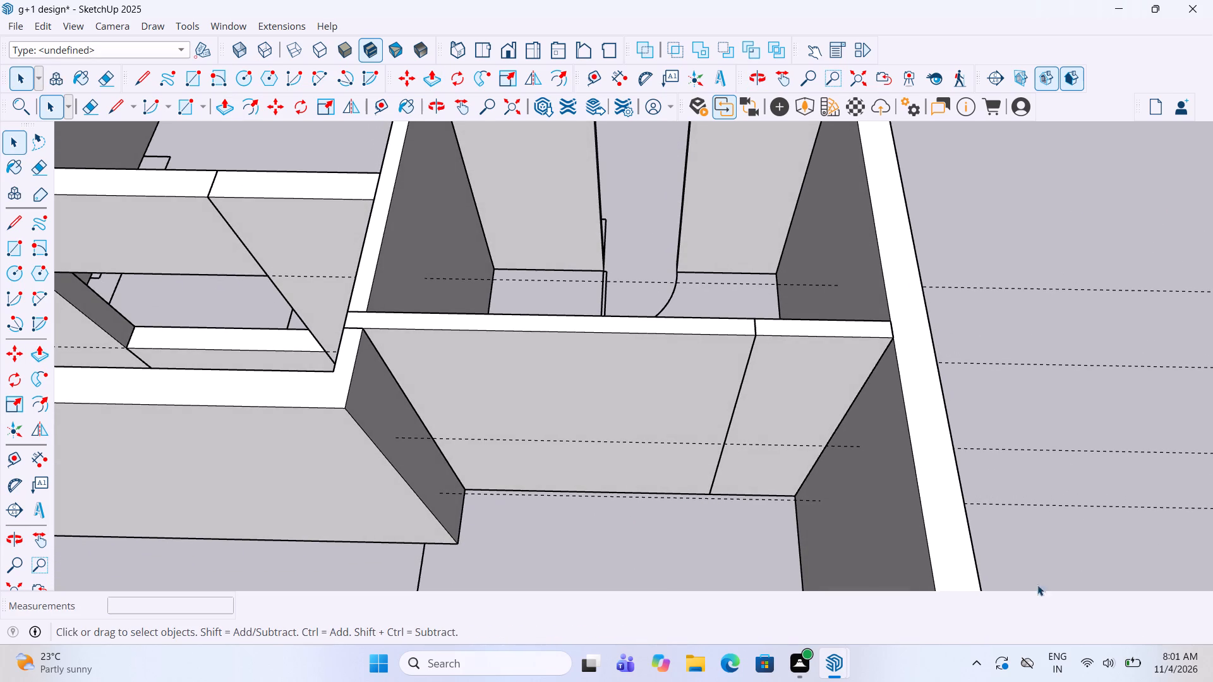
left_click_drag(1094, 426, 1029, 122)
key("Delete")
left_click_drag(1136, 534, 1093, 246)
key("Delete")
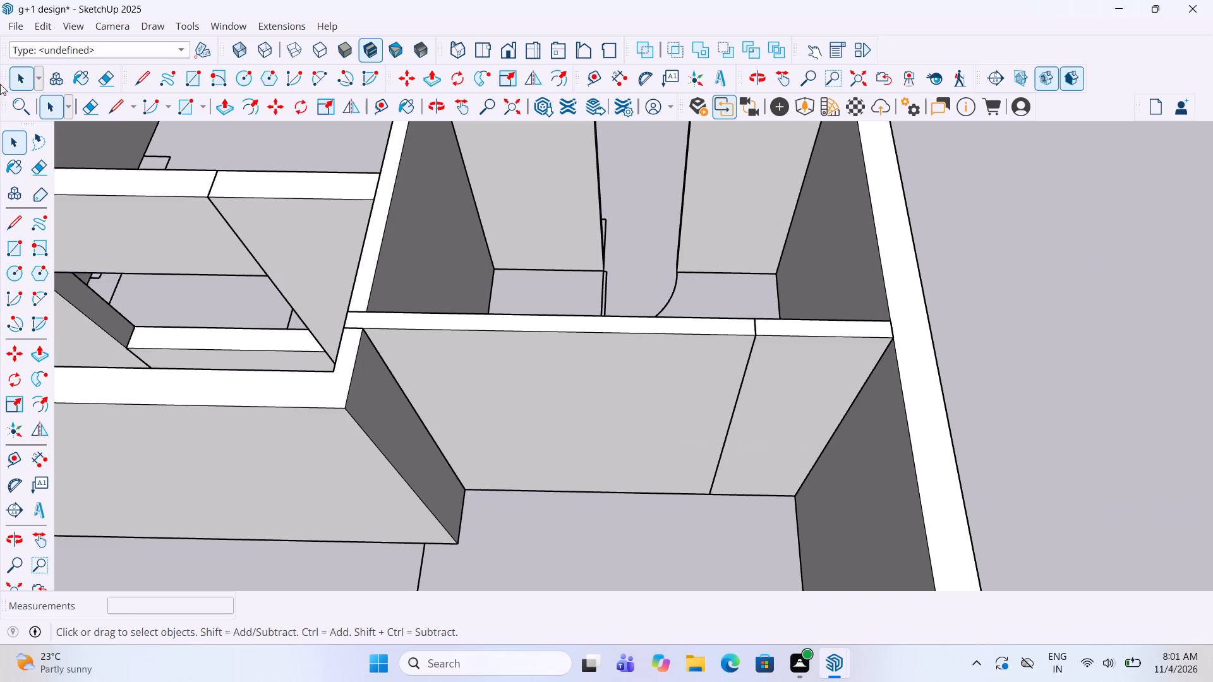
Place a horizontal guide 8' above the bottom edge of the new toilet window panel.
left_click(16, 465)
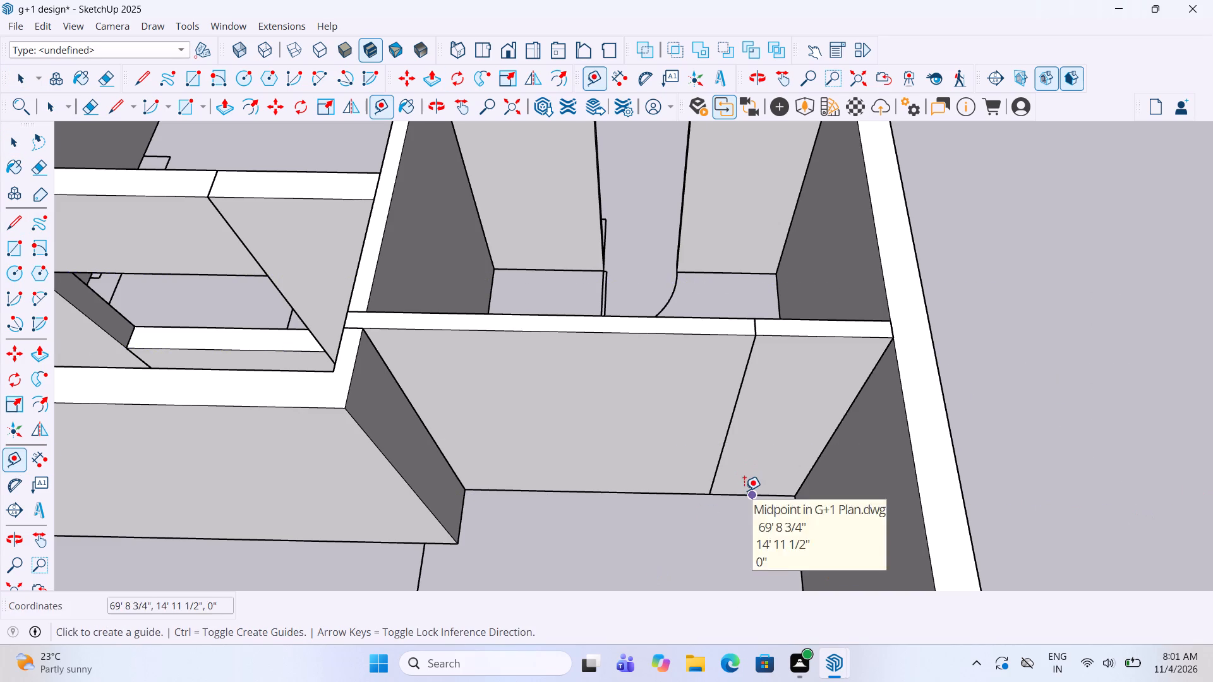
left_click(744, 491)
type("8'")
key("Return")
key("space")
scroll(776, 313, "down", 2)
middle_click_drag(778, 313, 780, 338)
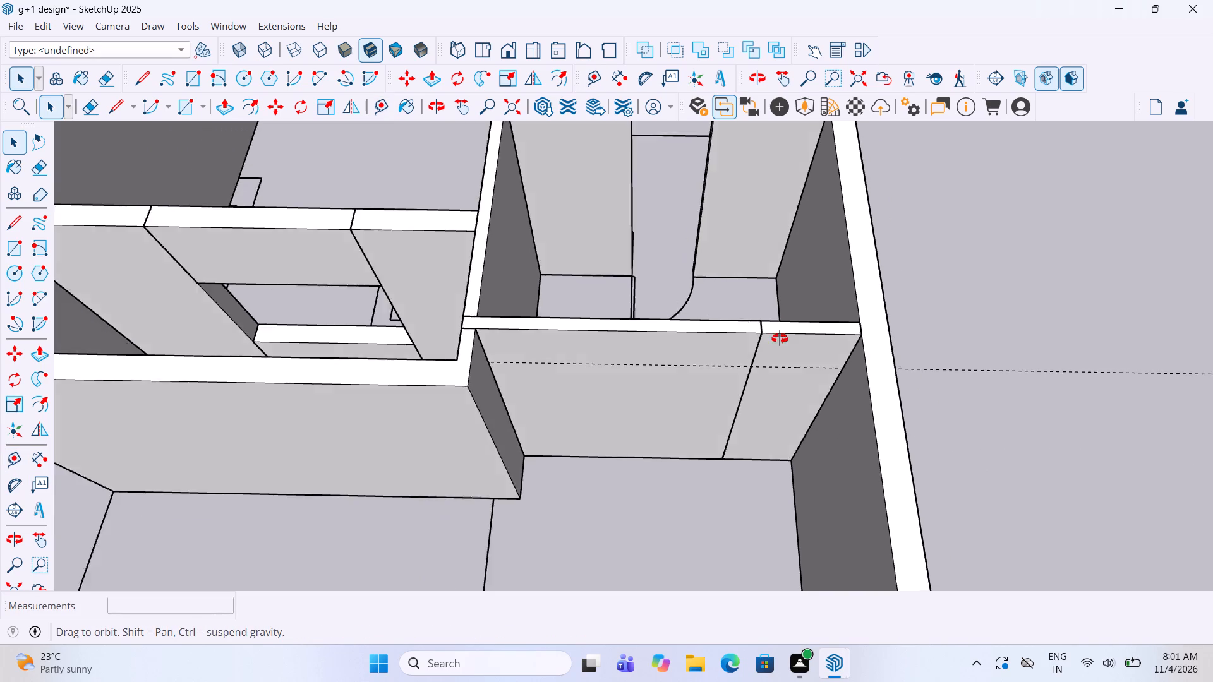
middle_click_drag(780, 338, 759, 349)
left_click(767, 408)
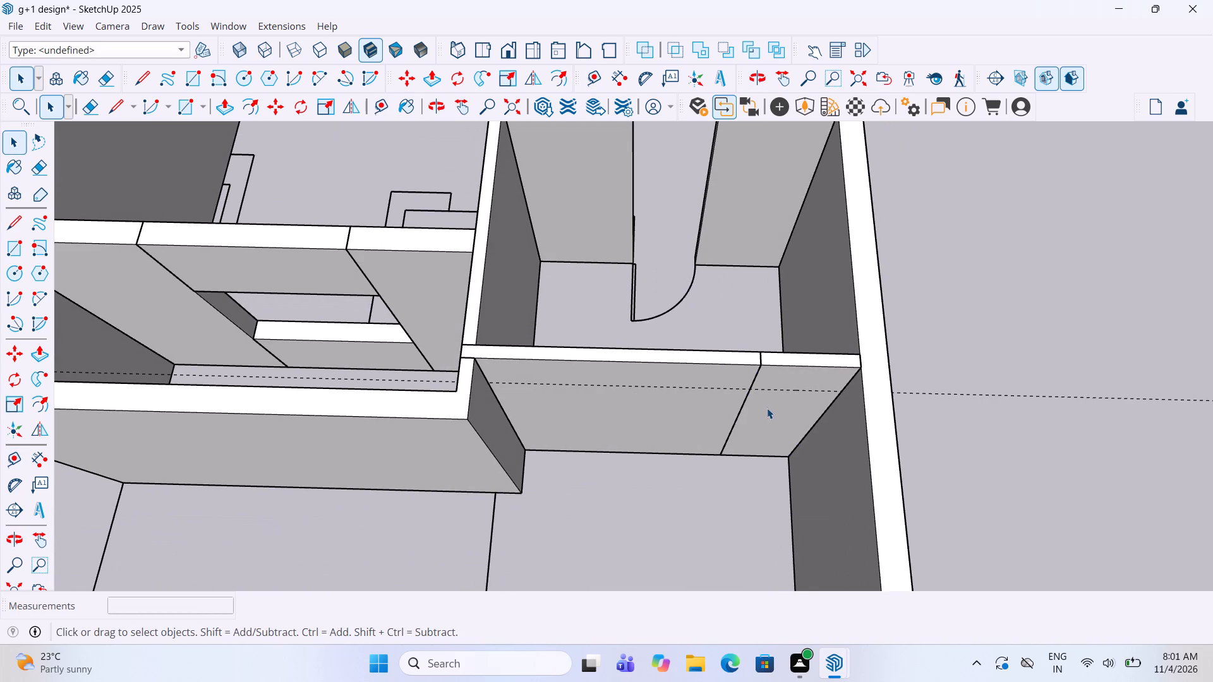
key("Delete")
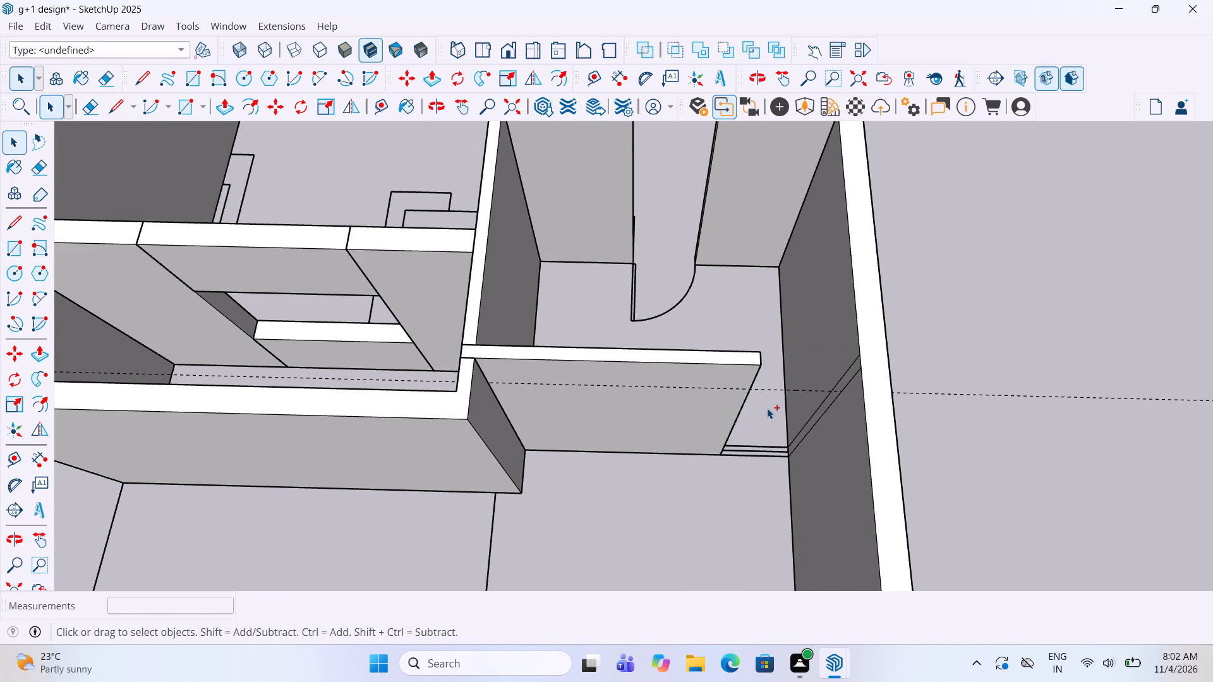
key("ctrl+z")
Place a second horizontal guide on the toilet window panel, 5' above its bottom edge.
middle_click_drag(850, 443, 846, 385)
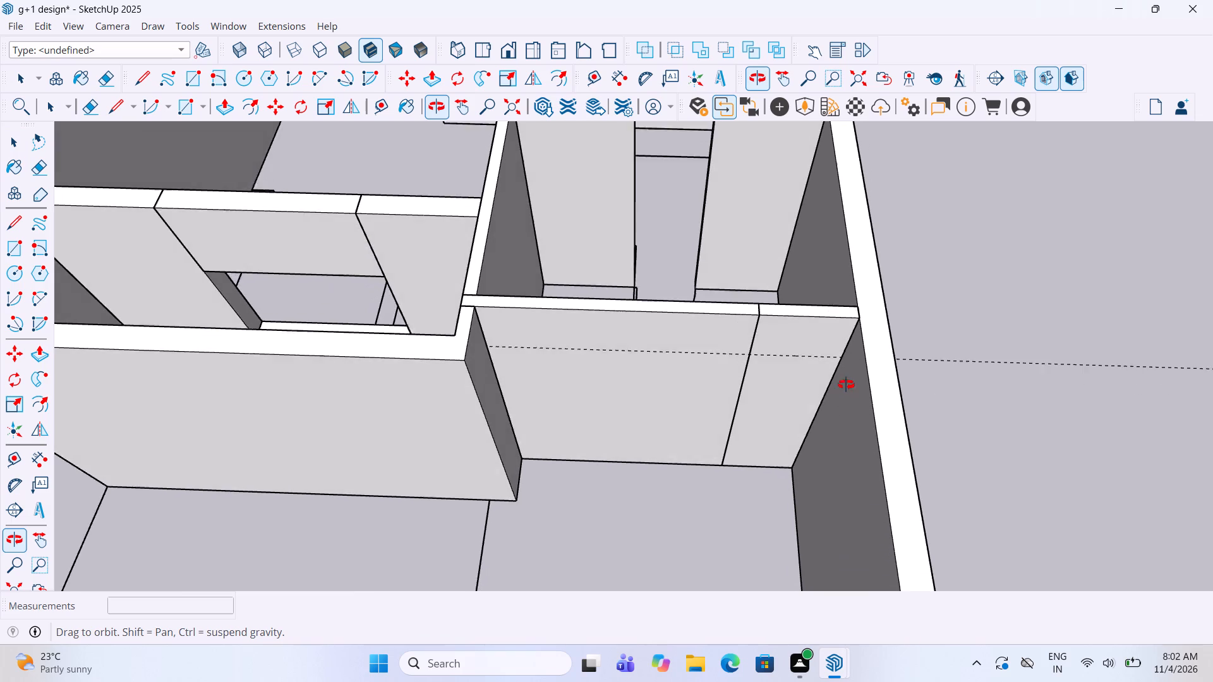
middle_click_drag(846, 385, 842, 369)
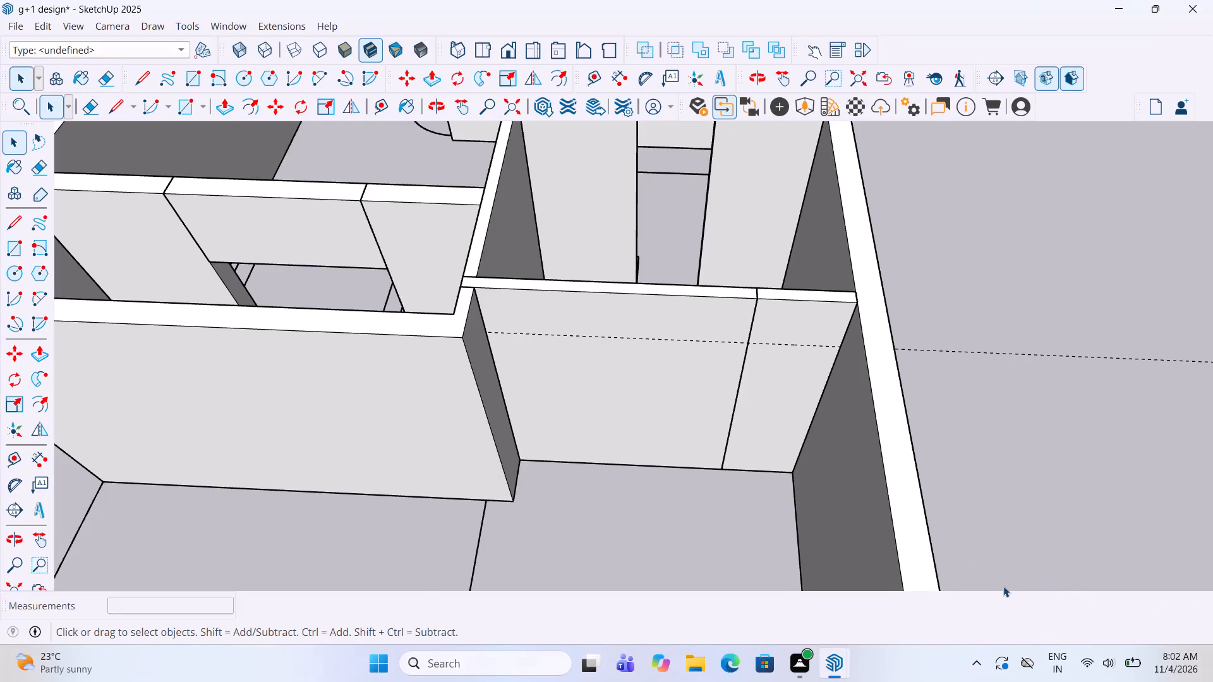
scroll(1003, 586, "up", 1)
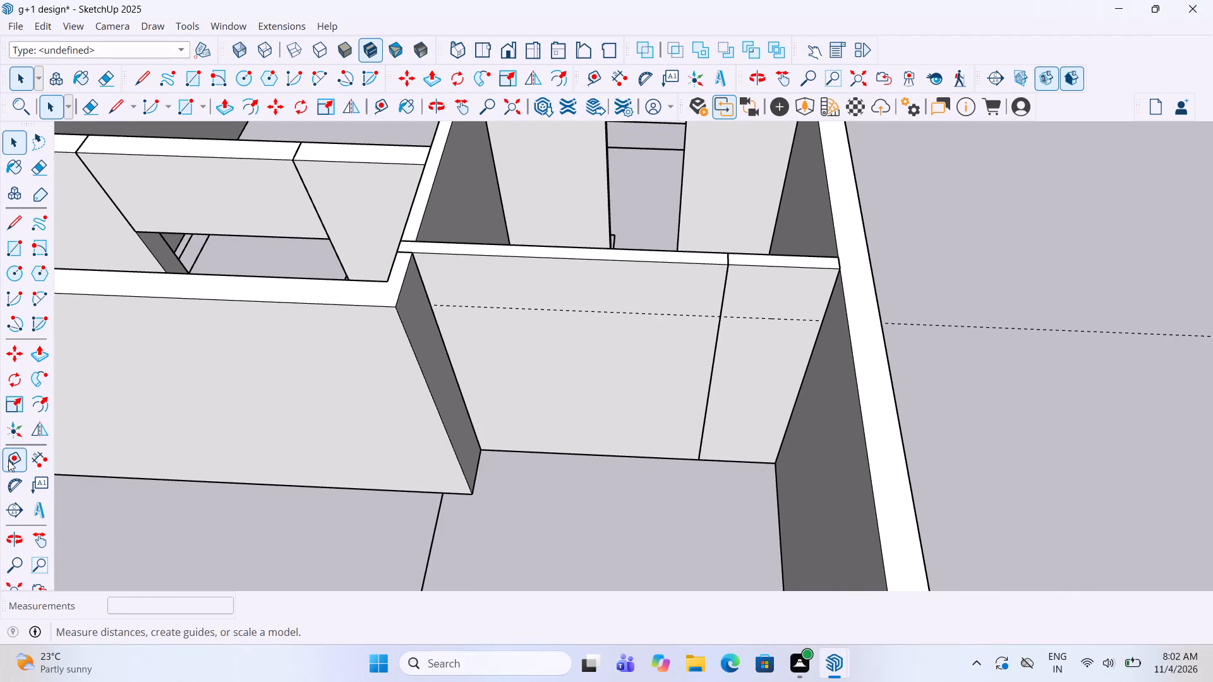
left_click(9, 460)
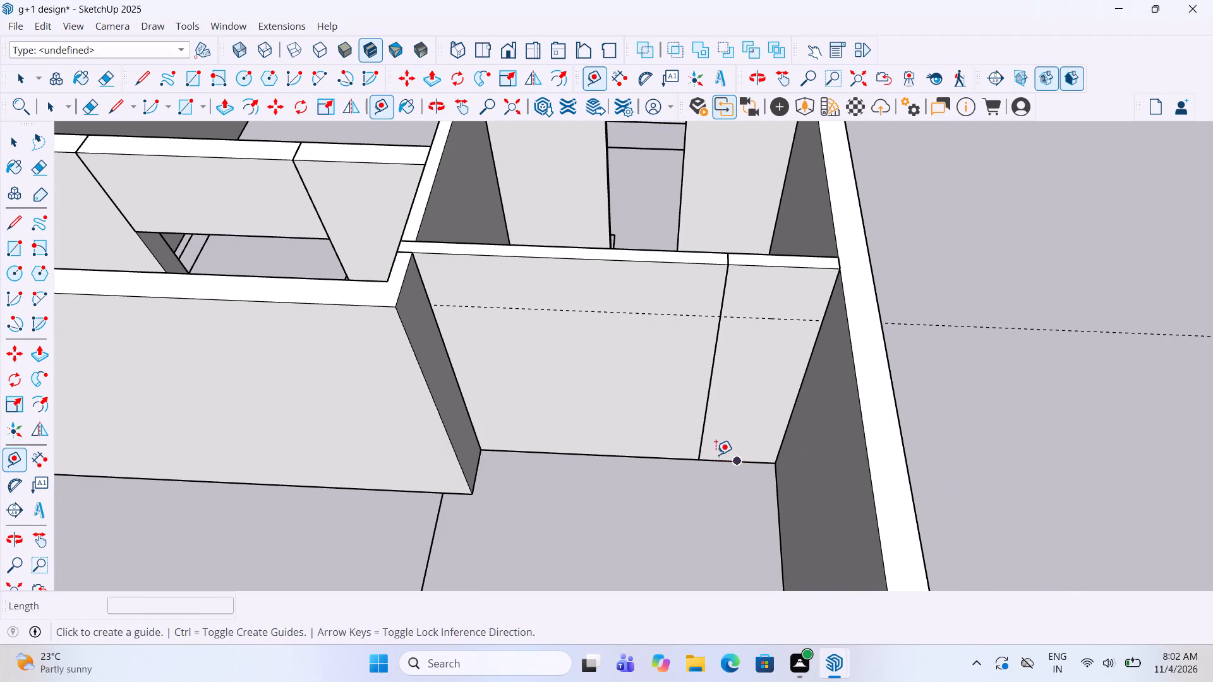
left_click(718, 456)
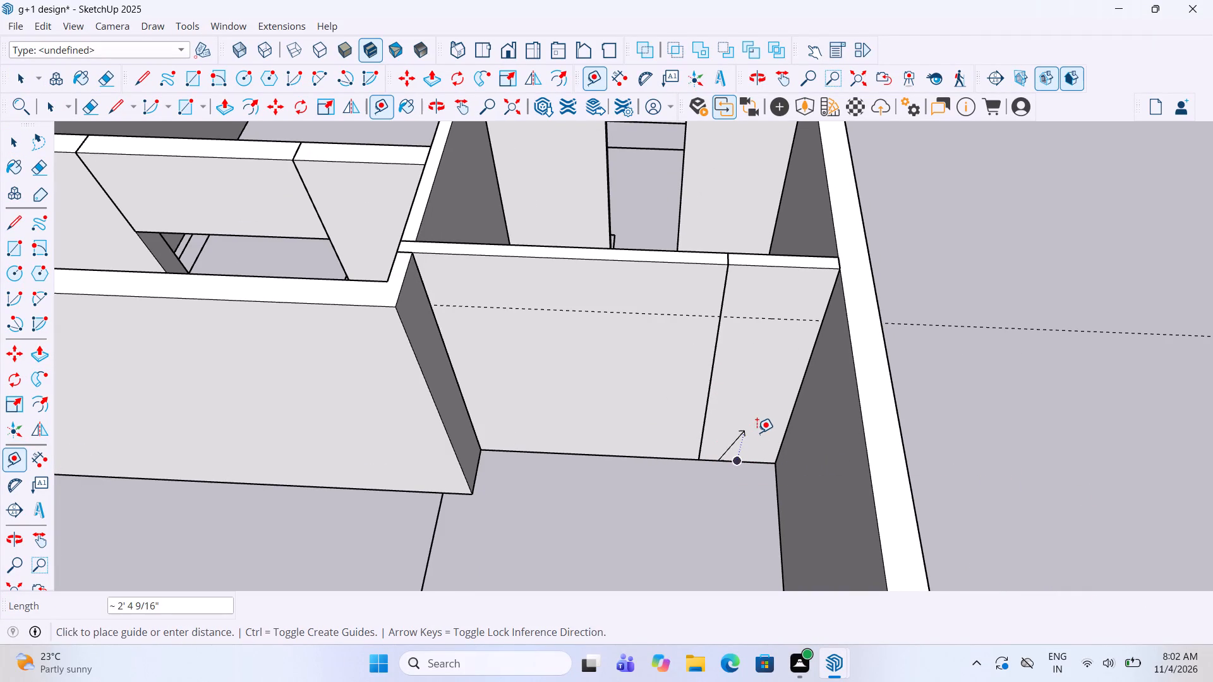
left_click(13, 457)
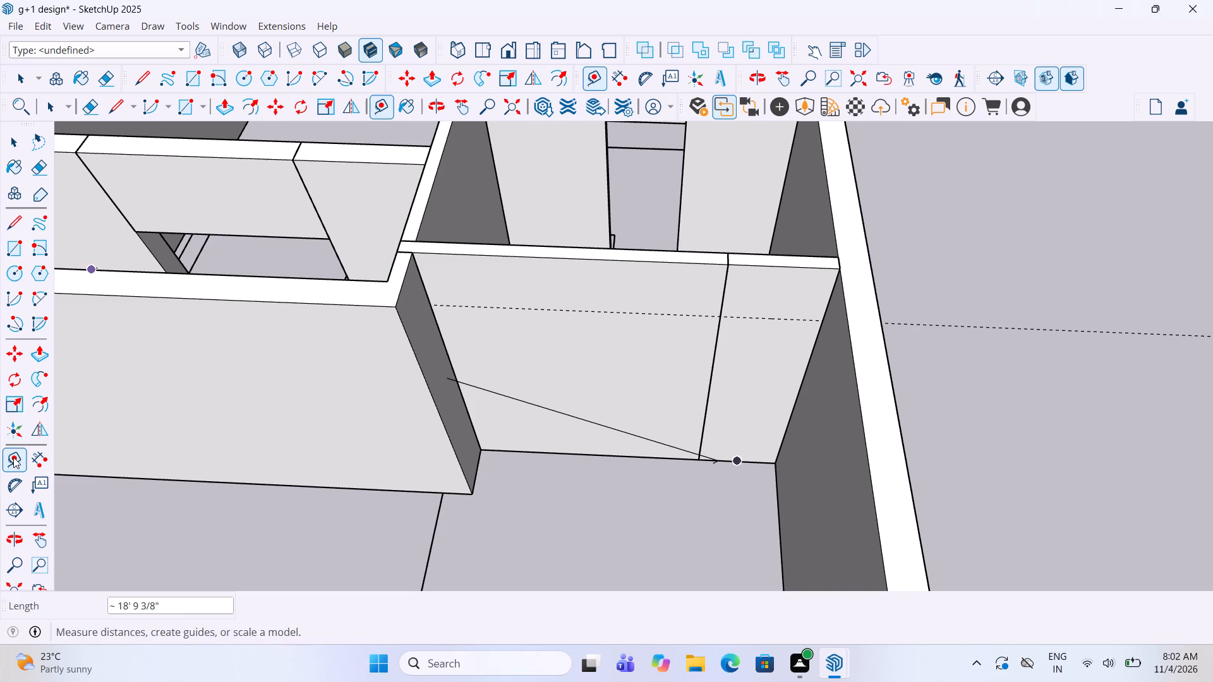
left_click(713, 460)
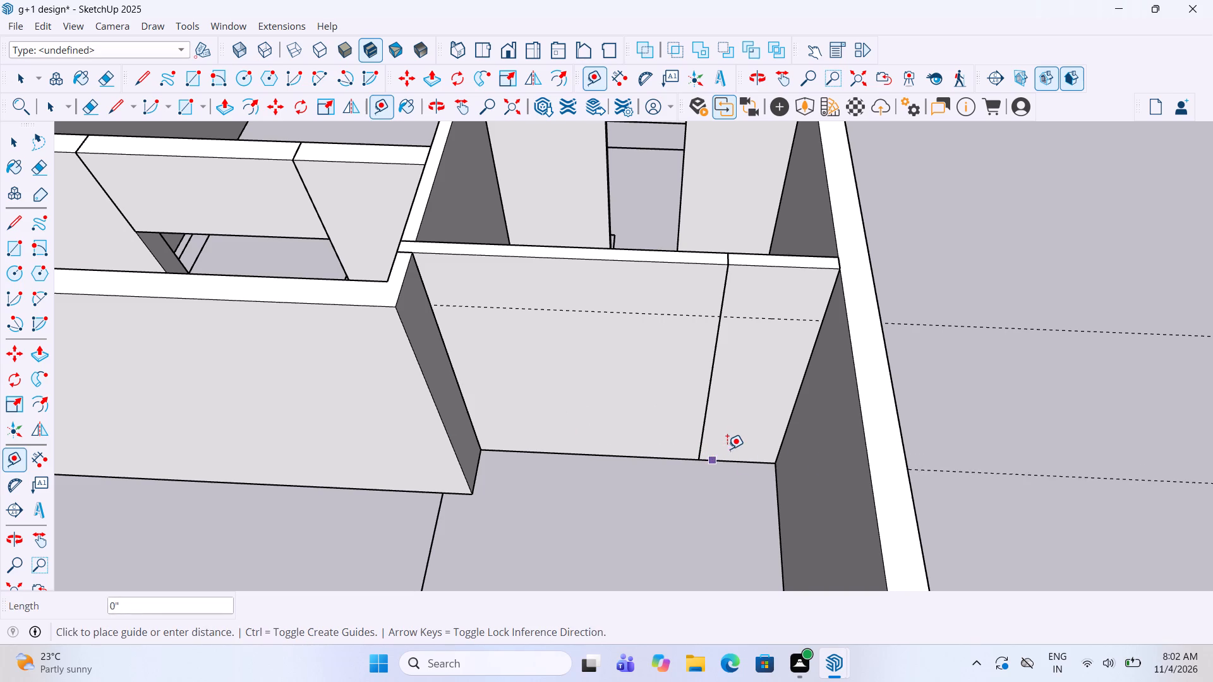
type("5'")
key("Return")
key("space")
Inside the toilet panel's group, cut a 2' 8" by 3' window opening between the two guides, pushed 4 1/2" through the wall.
double_click(760, 425)
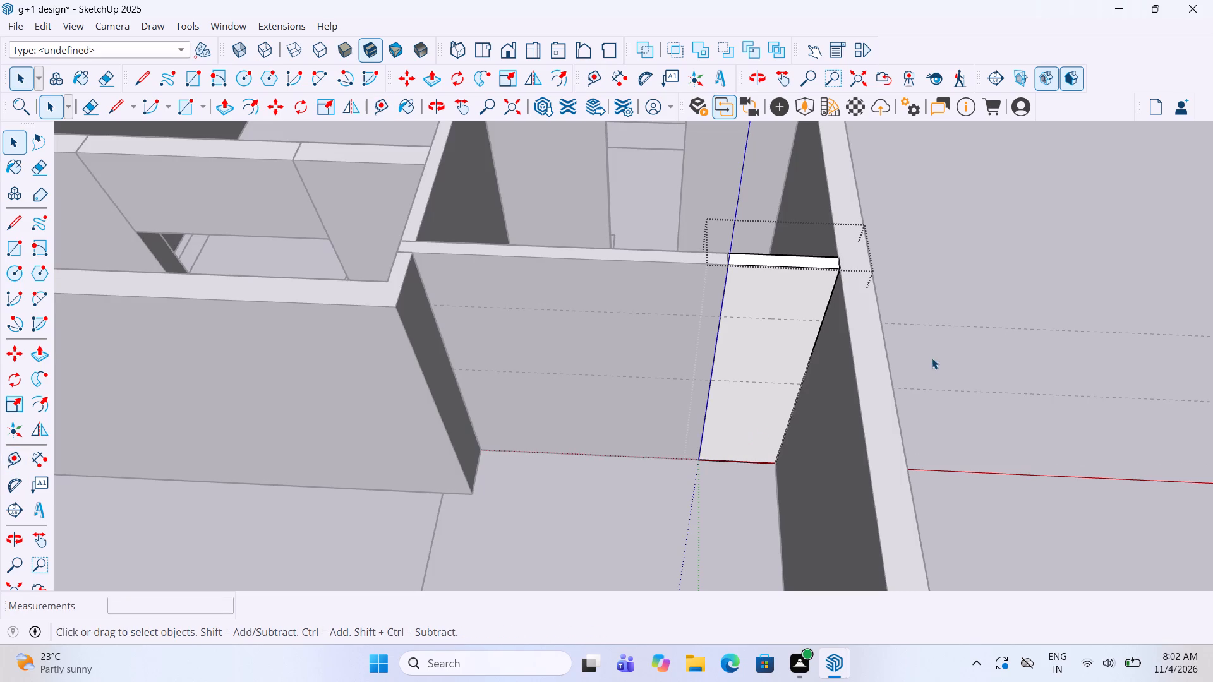
left_click(9, 246)
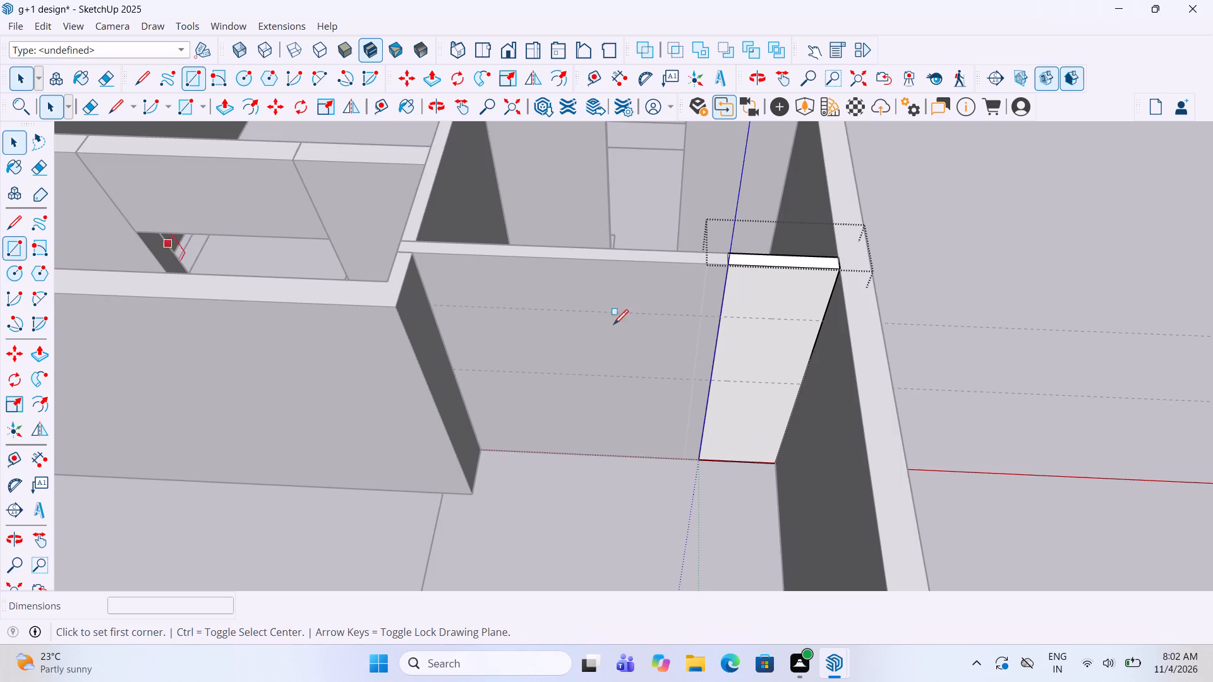
left_click(806, 383)
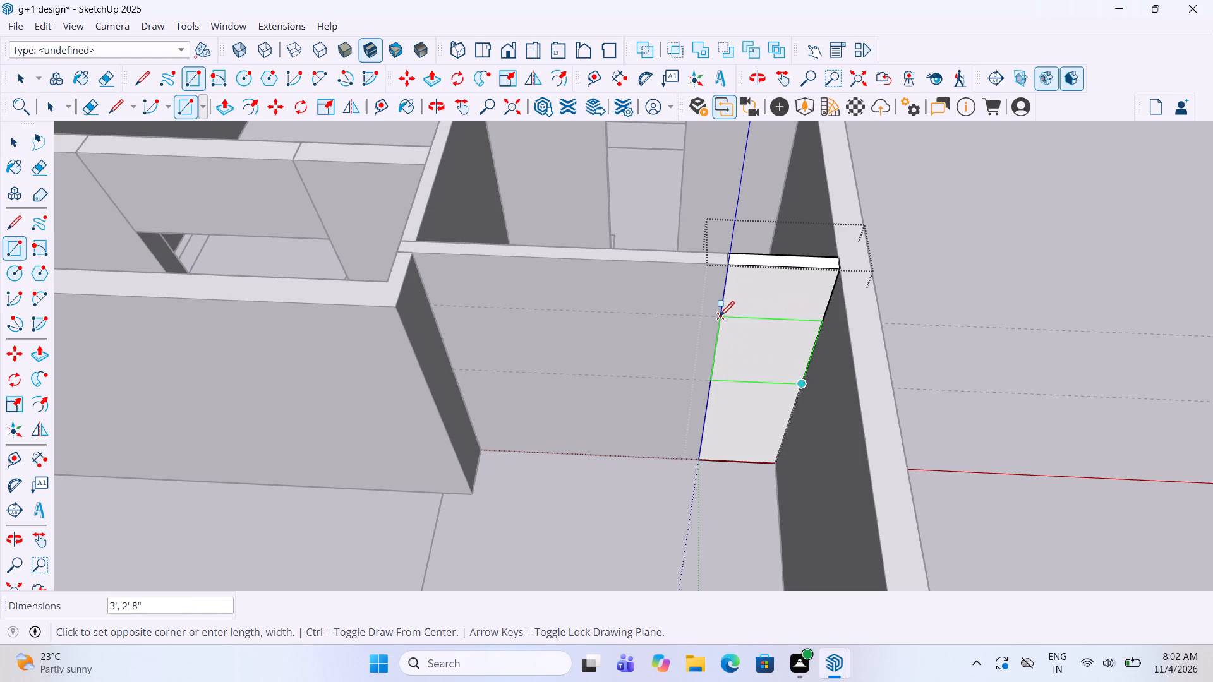
left_click(720, 318)
key("p")
left_click_drag(777, 356, 776, 354)
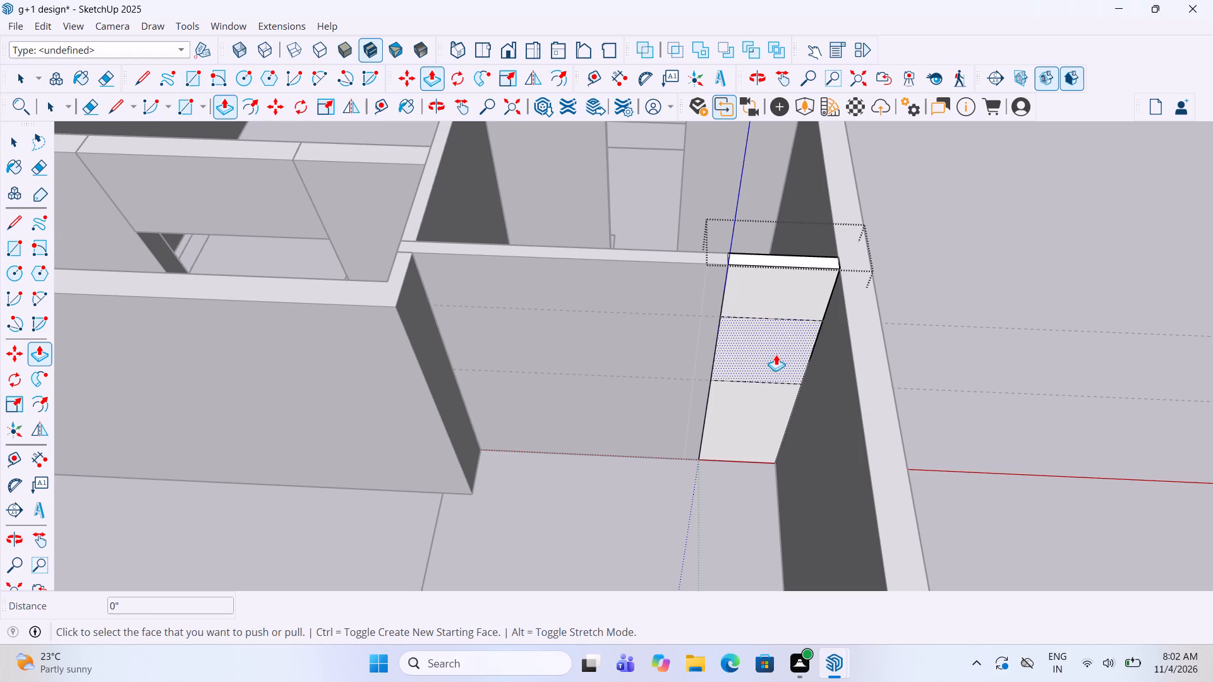
left_click_drag(776, 354, 756, 324)
key("Delete")
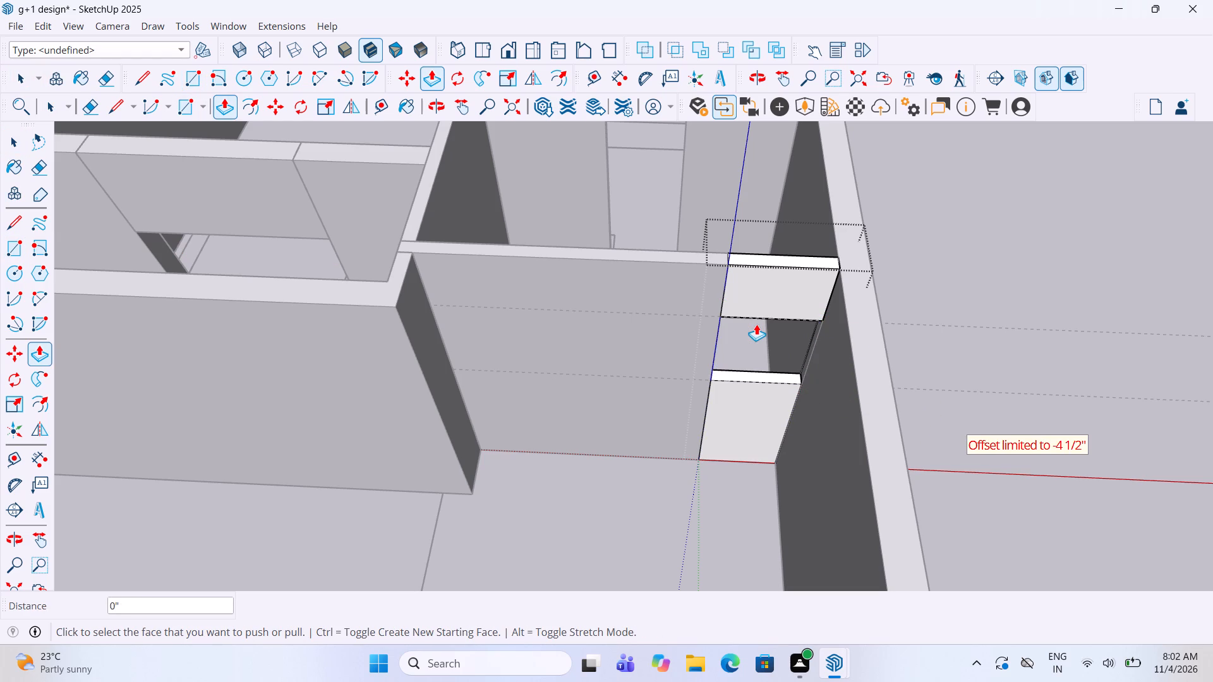
key("space")
left_click_drag(1003, 164, 1003, 171)
scroll(682, 550, "down", 3)
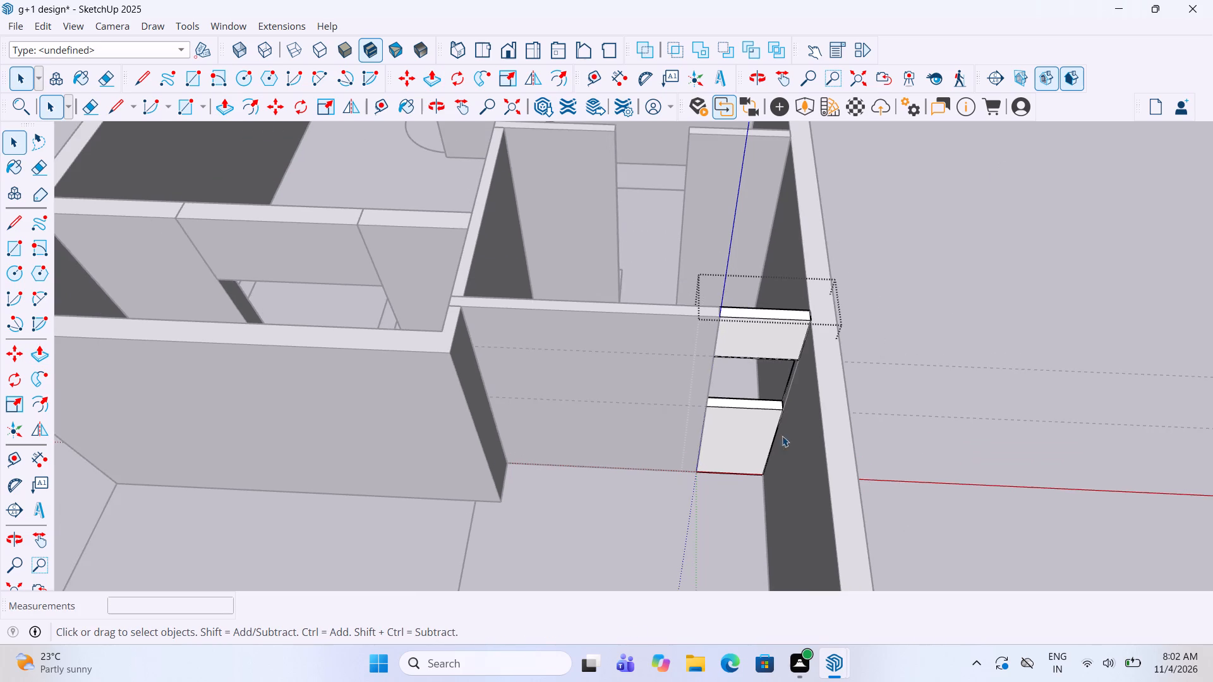
left_click(1095, 158)
Draw a rectangle about 2' 8" by 4 1/2" across the toilet doorway between the two wall ends and make it a group.
middle_click_drag(256, 388, 1212, 375)
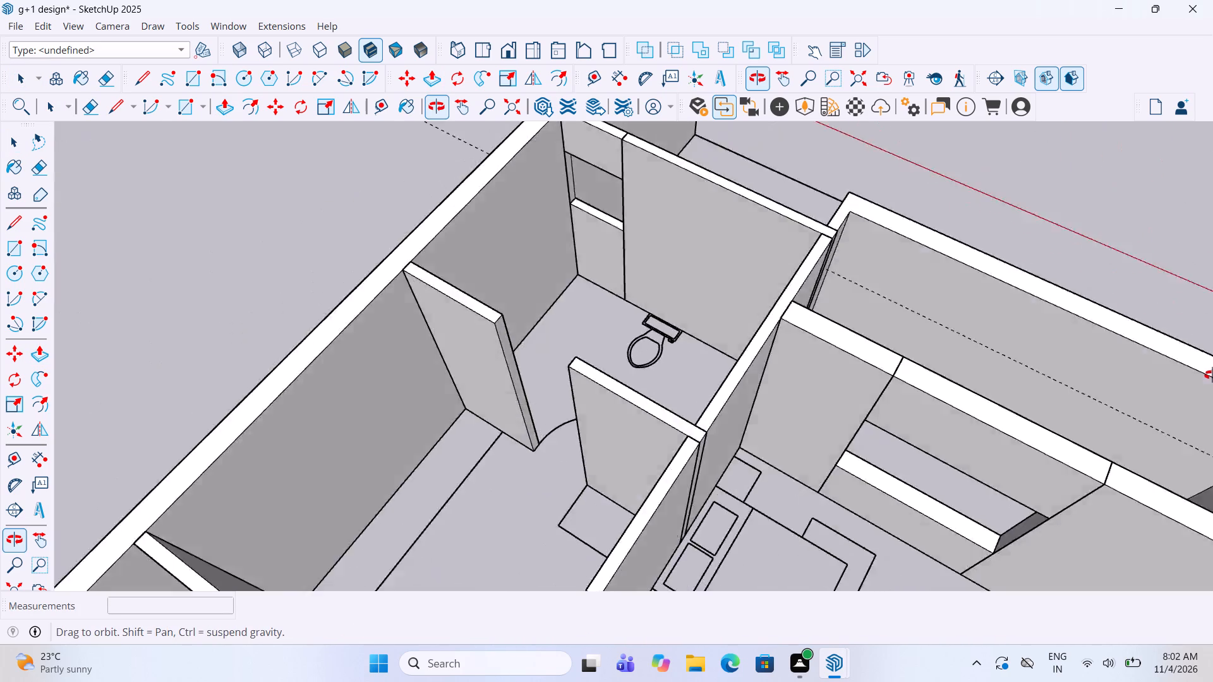
middle_click_drag(1212, 375, 233, 452)
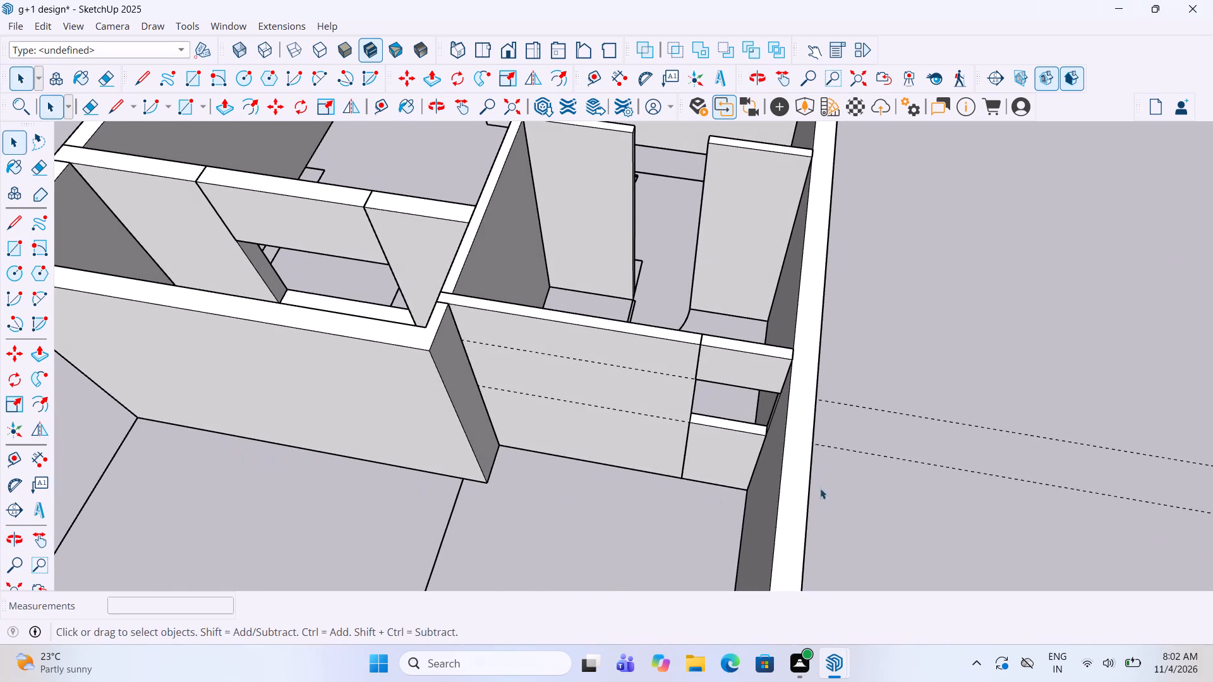
scroll(876, 475, "down", 4)
middle_click_drag(902, 365, 945, 432)
scroll(546, 289, "up", 2)
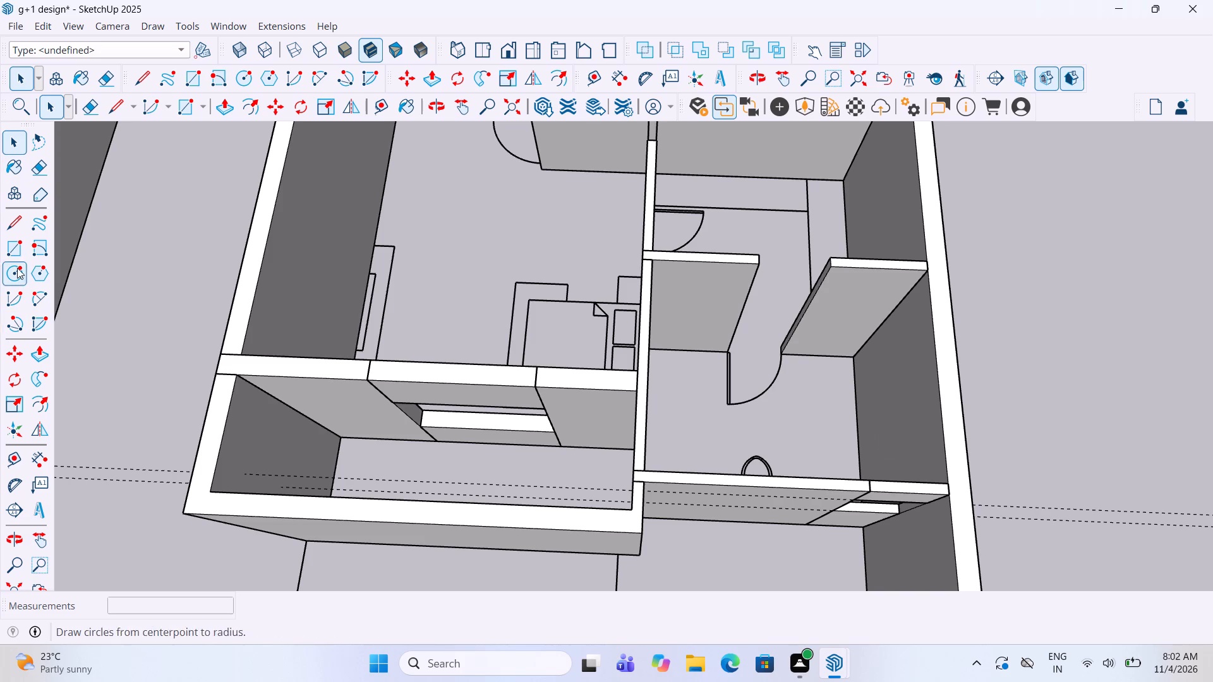
left_click(13, 250)
scroll(739, 374, "up", 3)
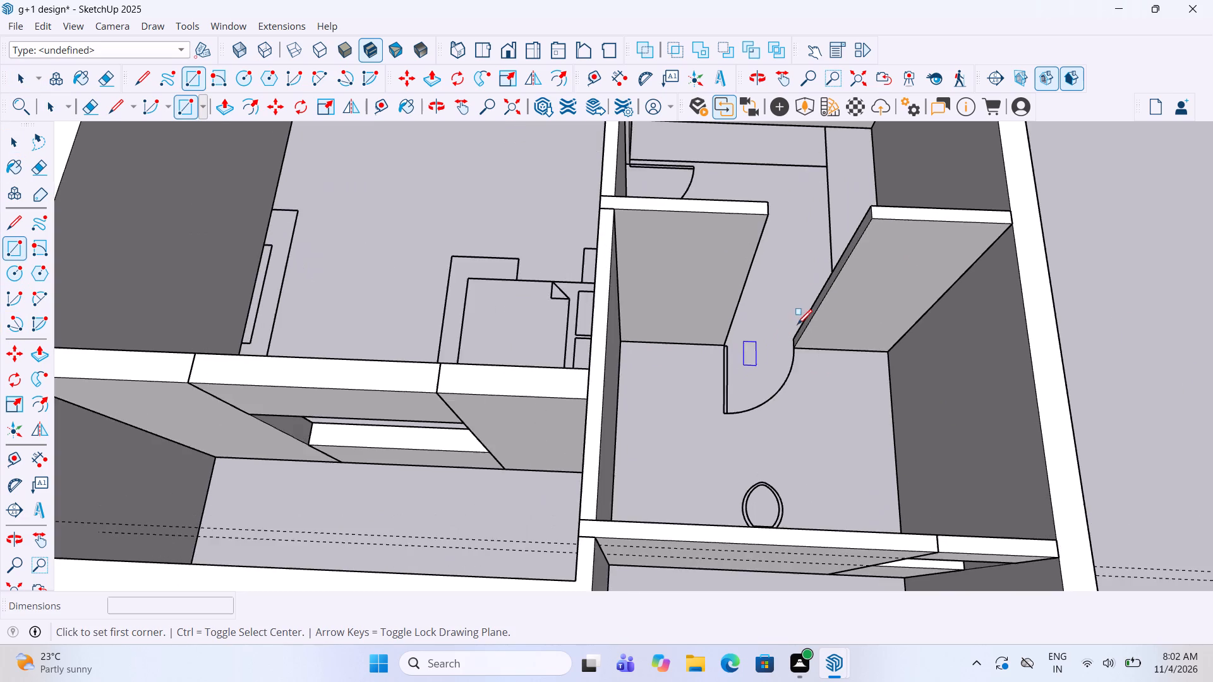
scroll(797, 325, "up", 9)
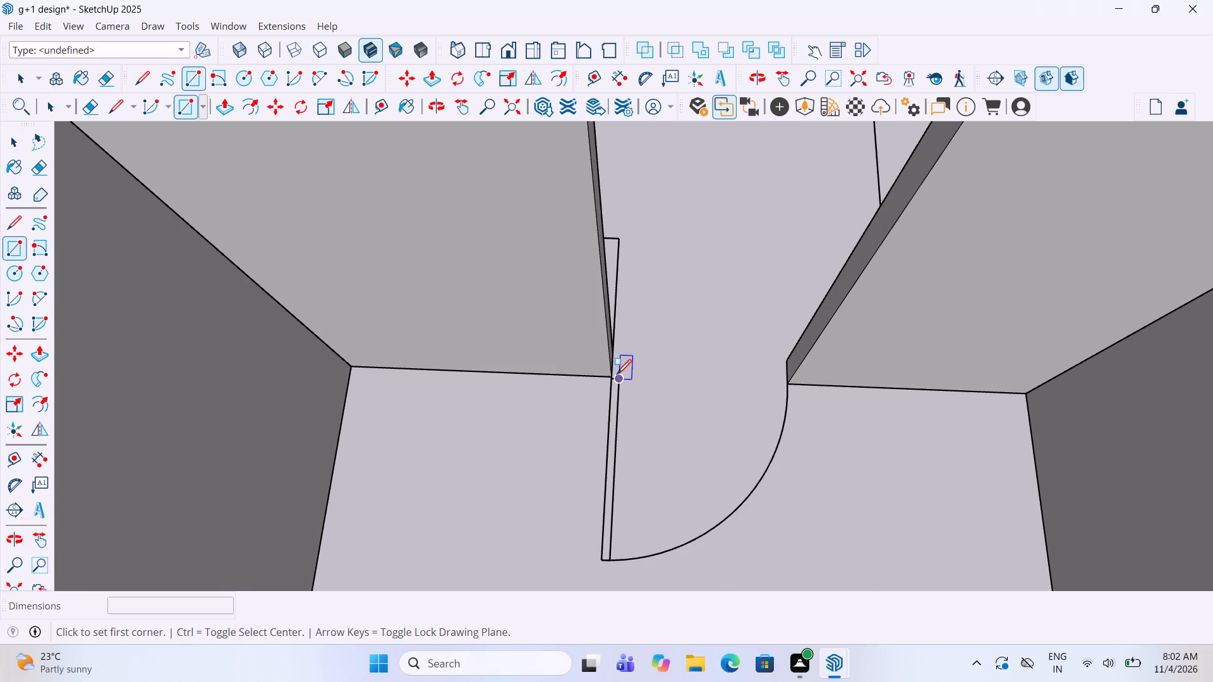
left_click(610, 373)
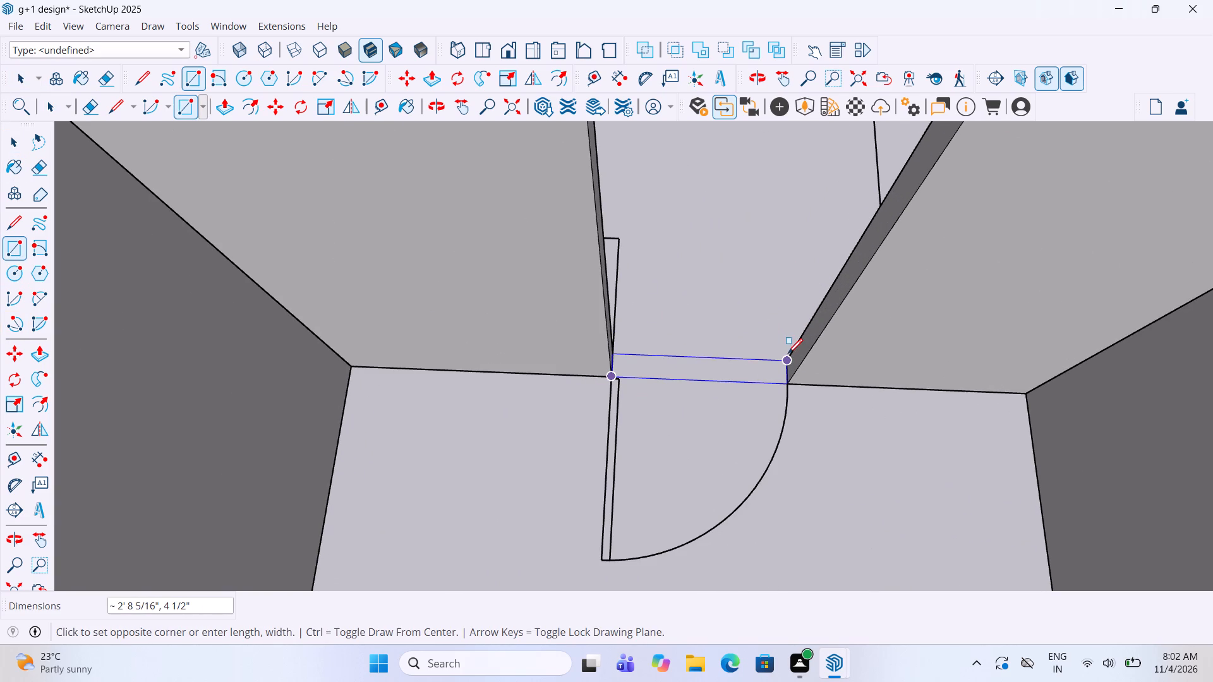
double_click(789, 354)
key("space")
left_click(751, 368)
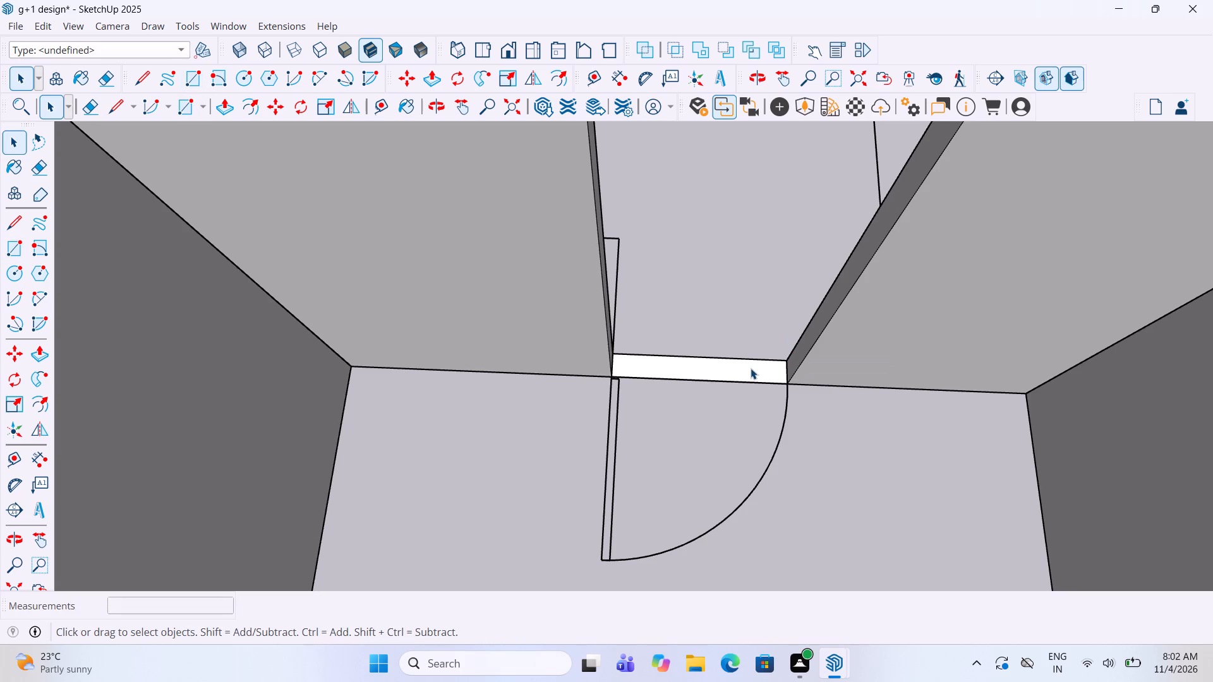
right_click(751, 368)
left_click(805, 476)
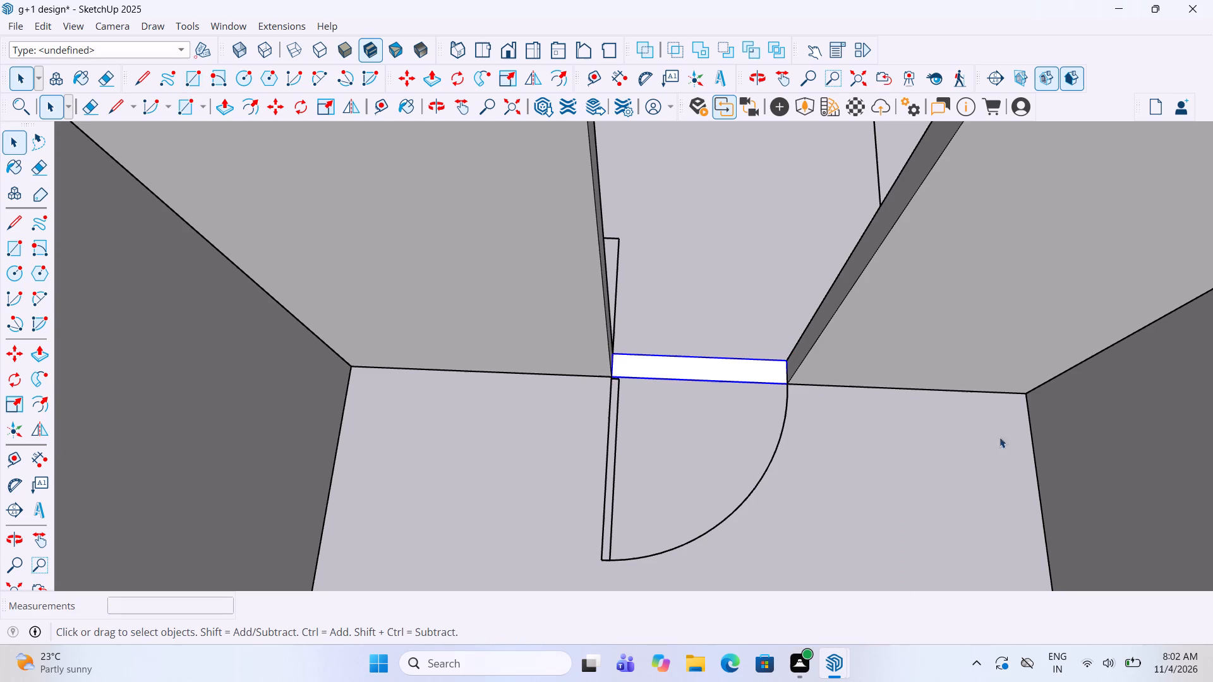
Inside the toilet doorway group, pull the rectangle up 10' to the top of the adjoining walls.
double_click(649, 359)
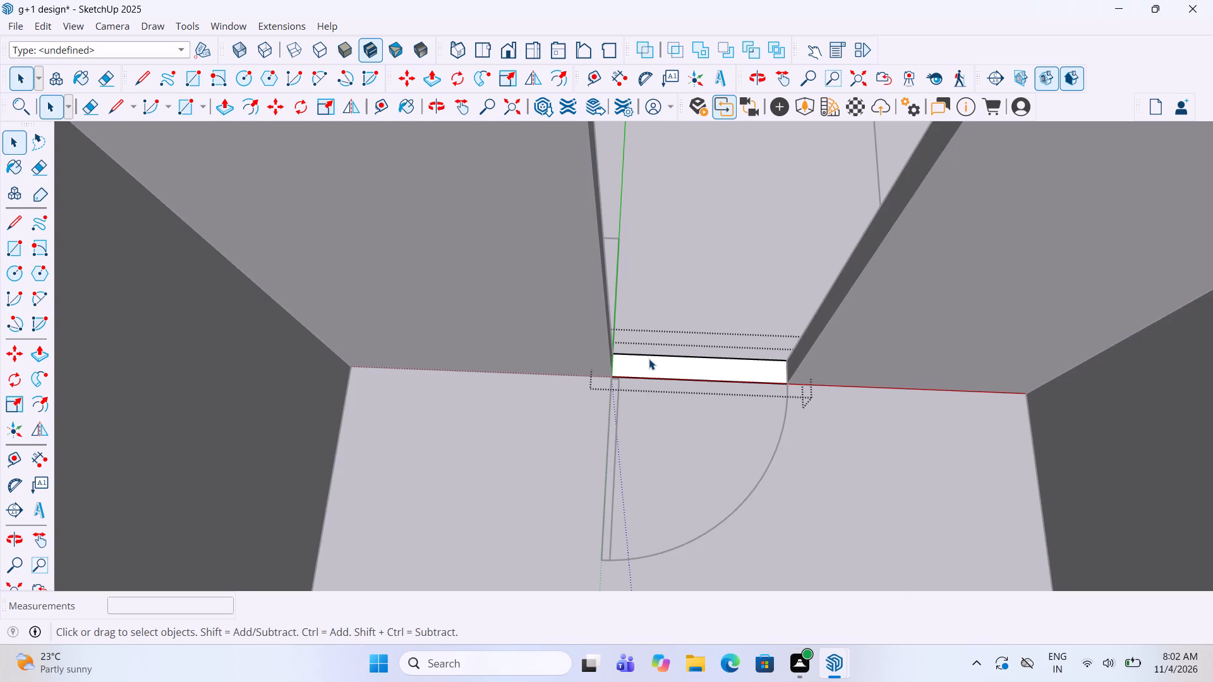
key("p")
left_click(667, 352)
left_click(685, 367)
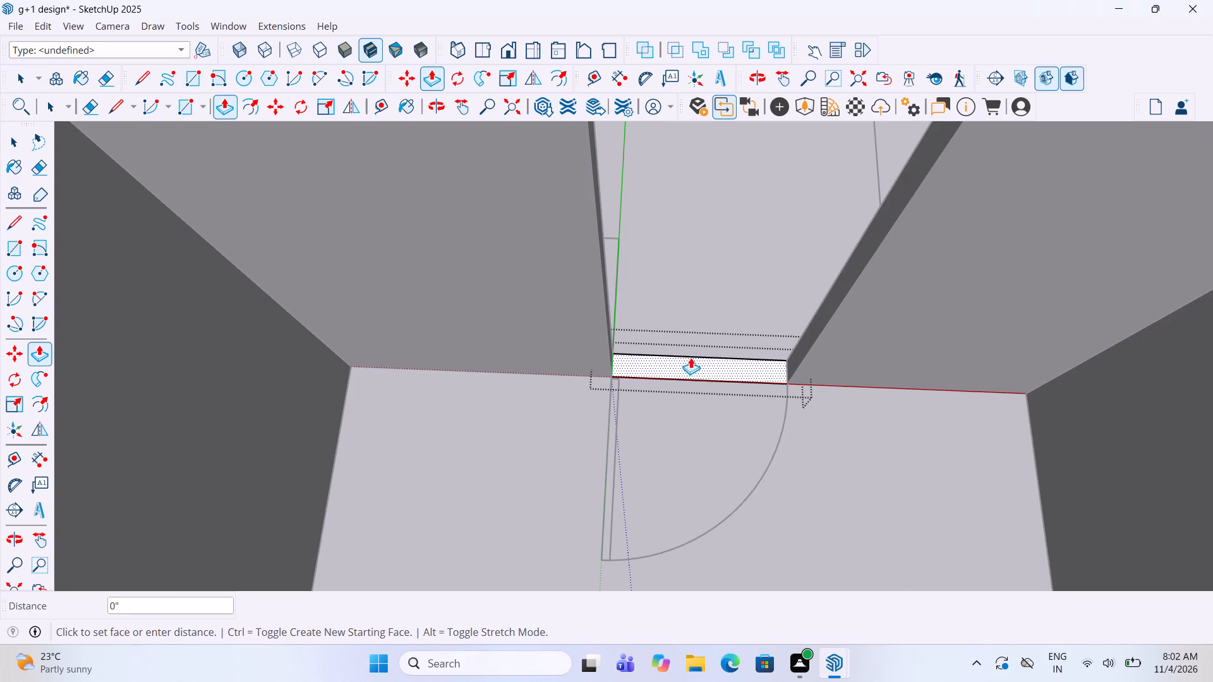
scroll(703, 341, "down", 16)
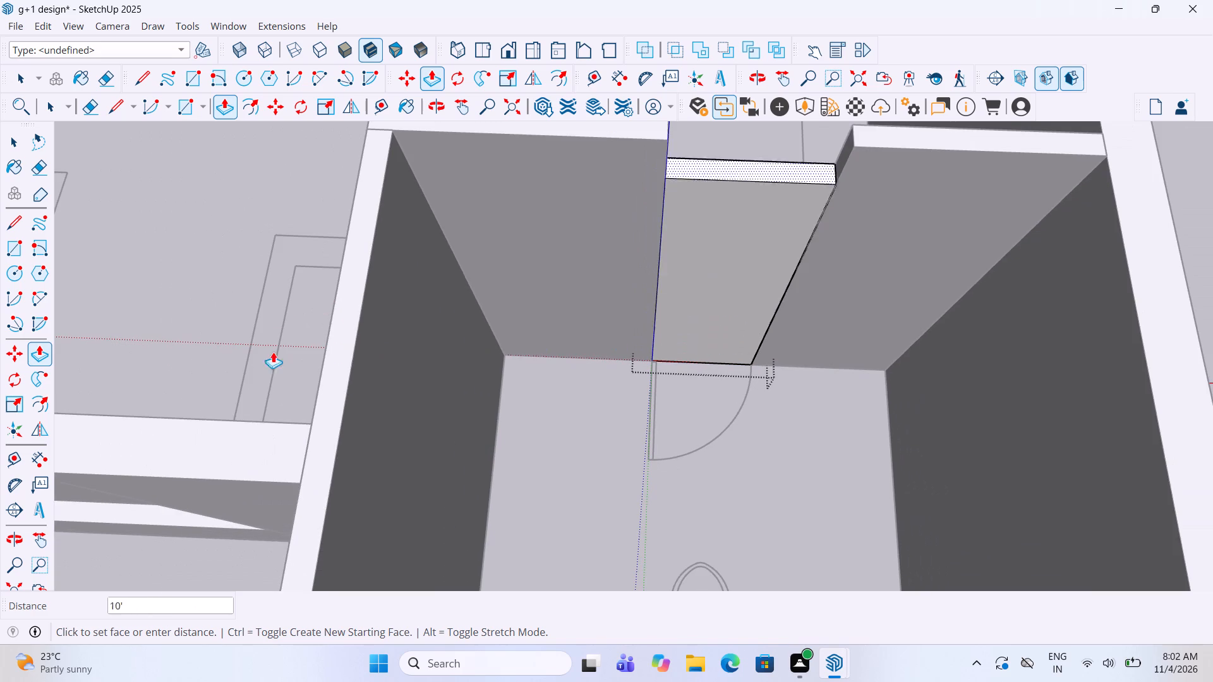
left_click(332, 421)
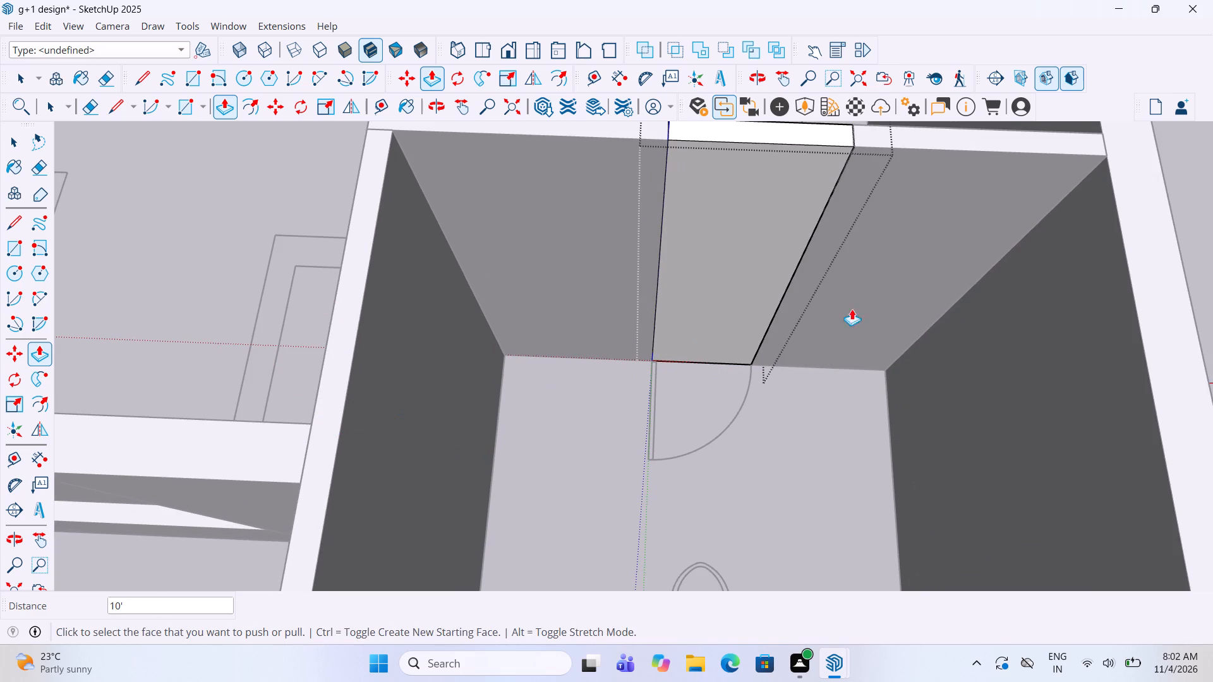
key("space")
left_click(756, 501)
middle_click_drag(759, 491, 757, 470)
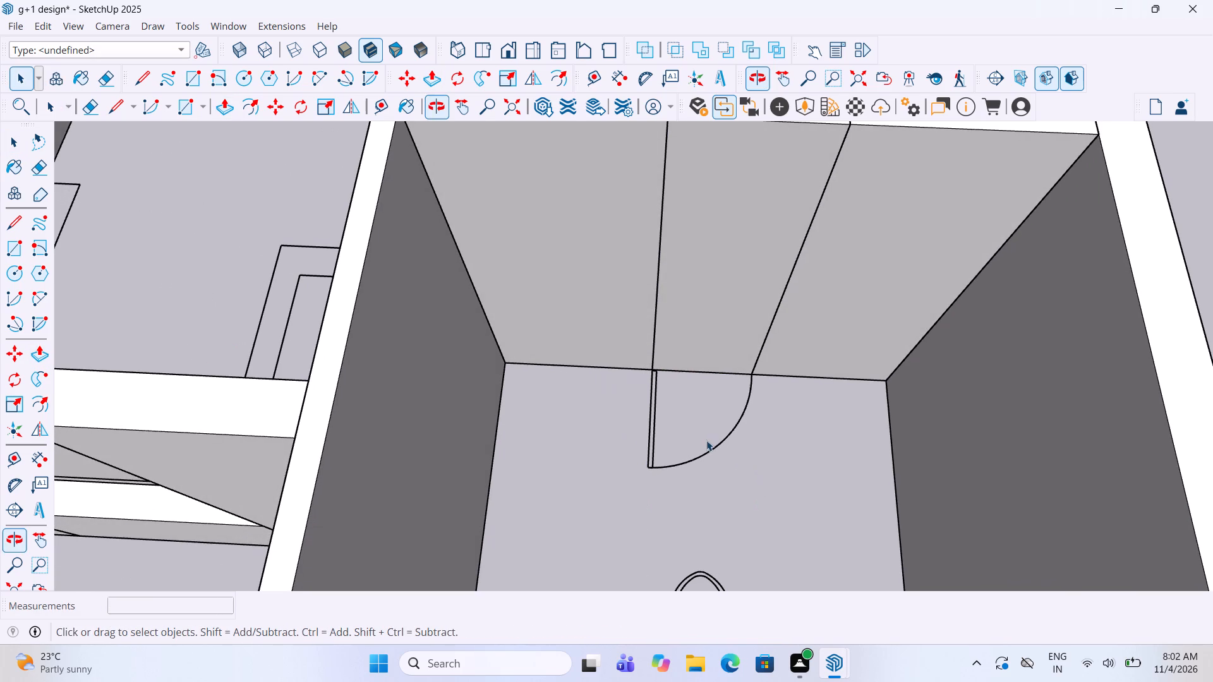
Place a horizontal guide 8' above the bottom edge of the toilet doorway panel.
left_click(18, 453)
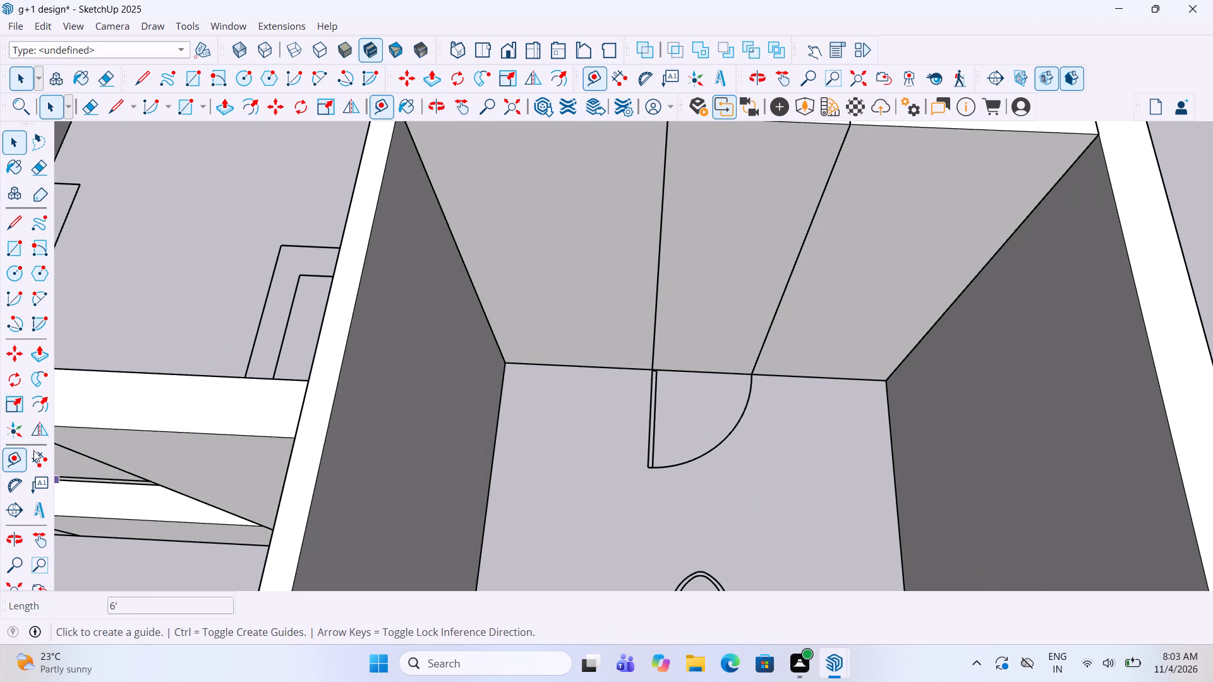
left_click(735, 373)
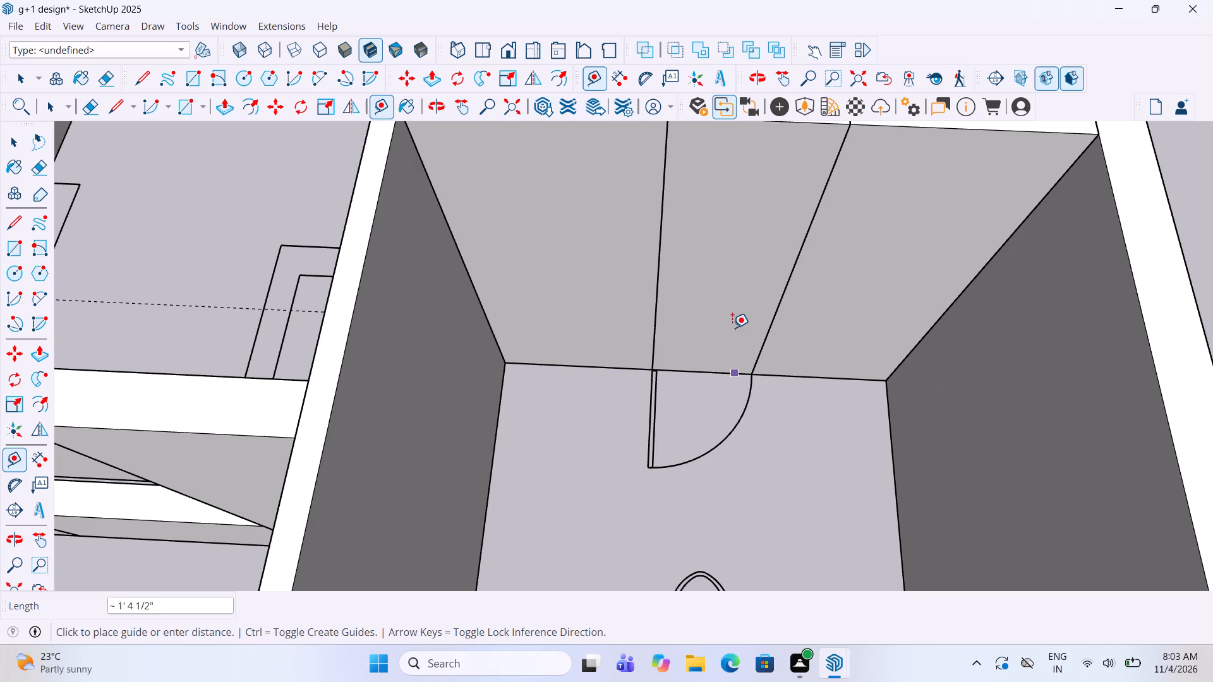
type("8'")
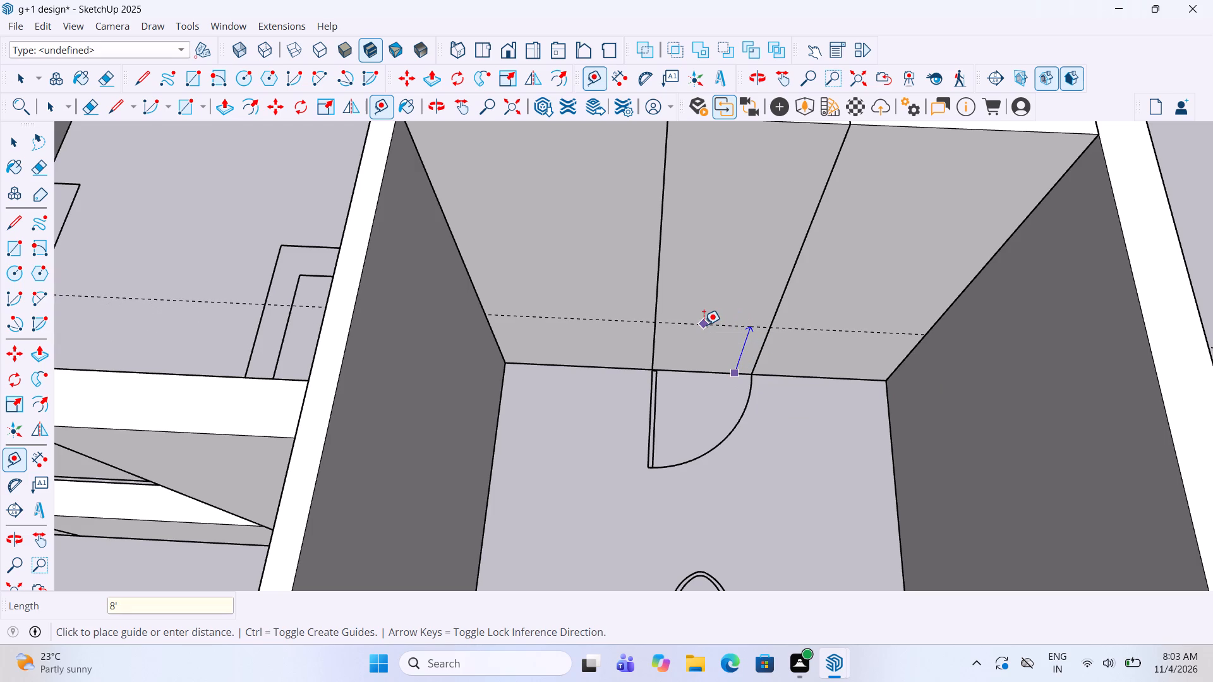
key("Return")
key("space")
Inside the toilet doorway panel's group, cut an 8' high, full-width door opening below the guide, pushed 4 1/2" through the wall.
scroll(702, 364, "down", 4)
middle_click_drag(703, 429, 706, 407)
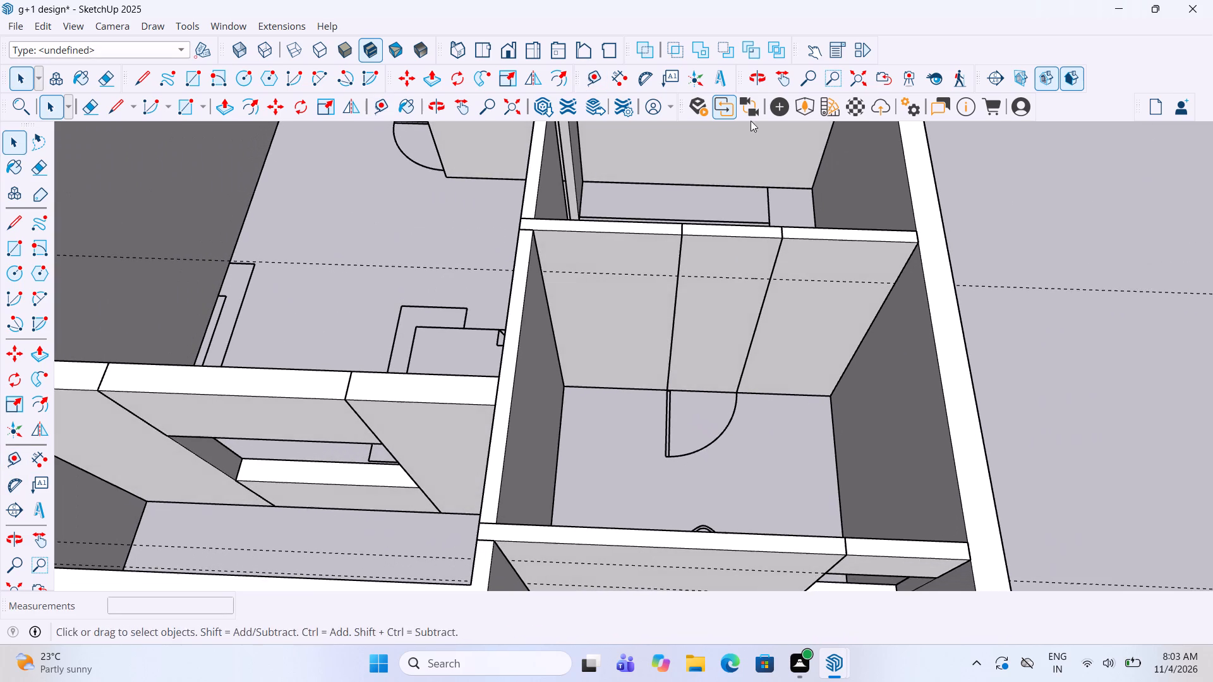
scroll(752, 114, "up", 2)
scroll(746, 256, "up", 4)
double_click(699, 336)
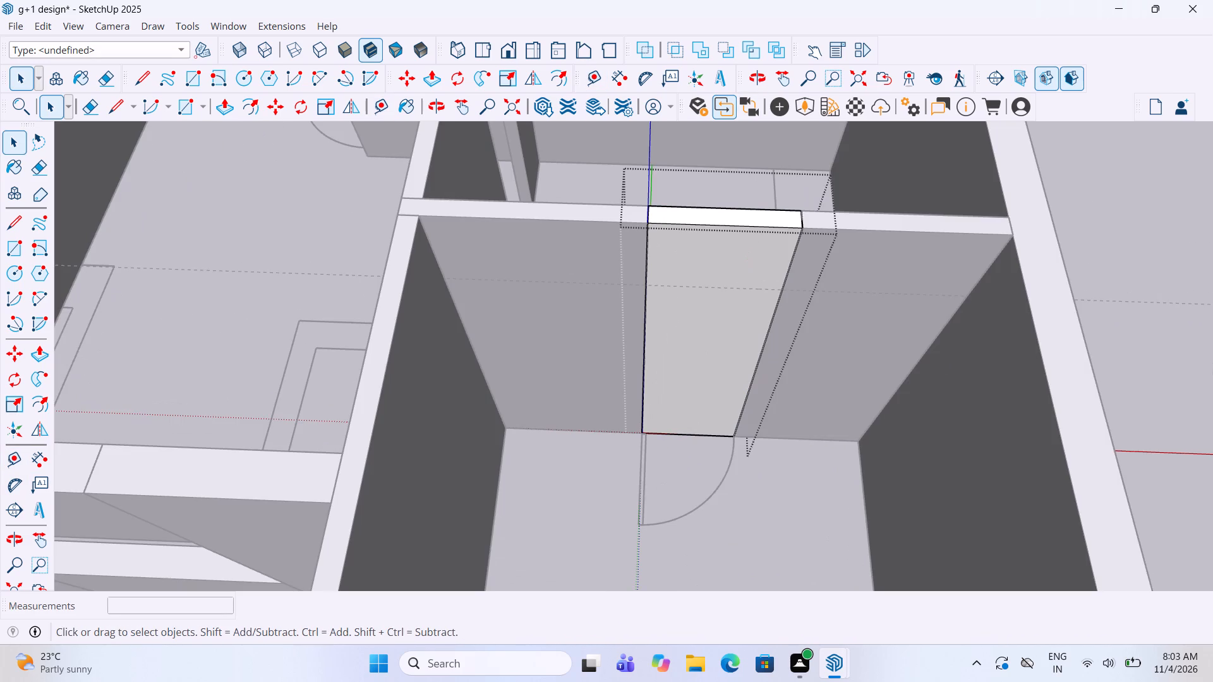
left_click(6, 244)
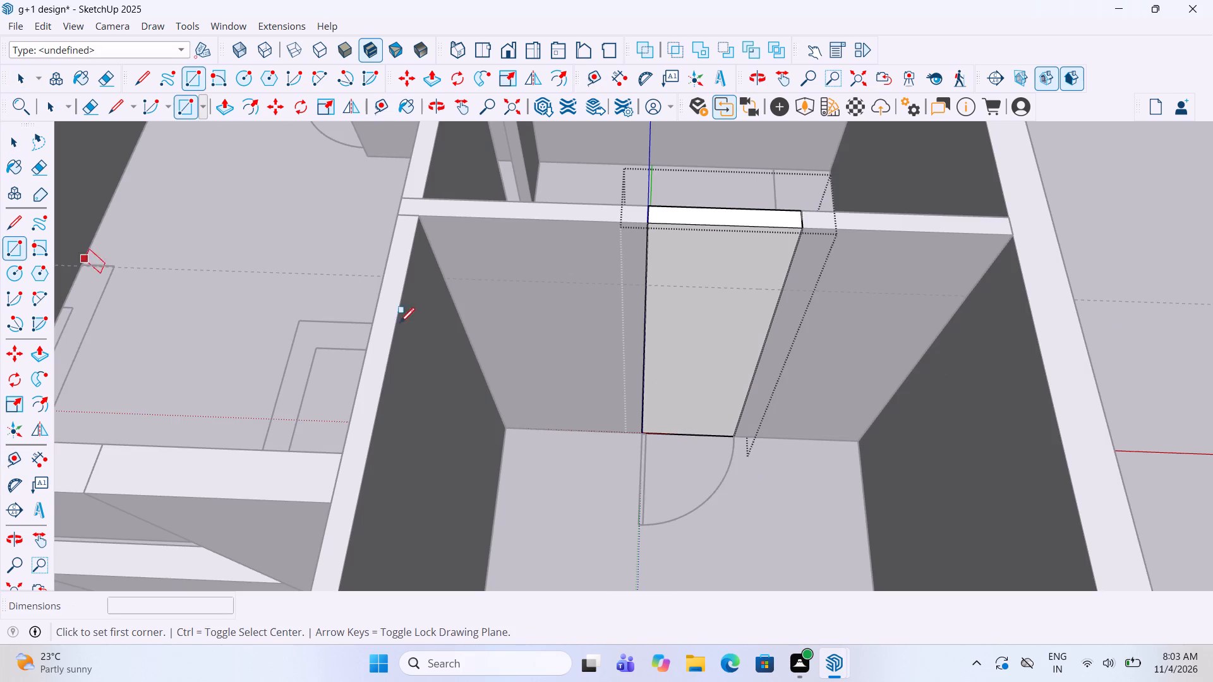
left_click(788, 287)
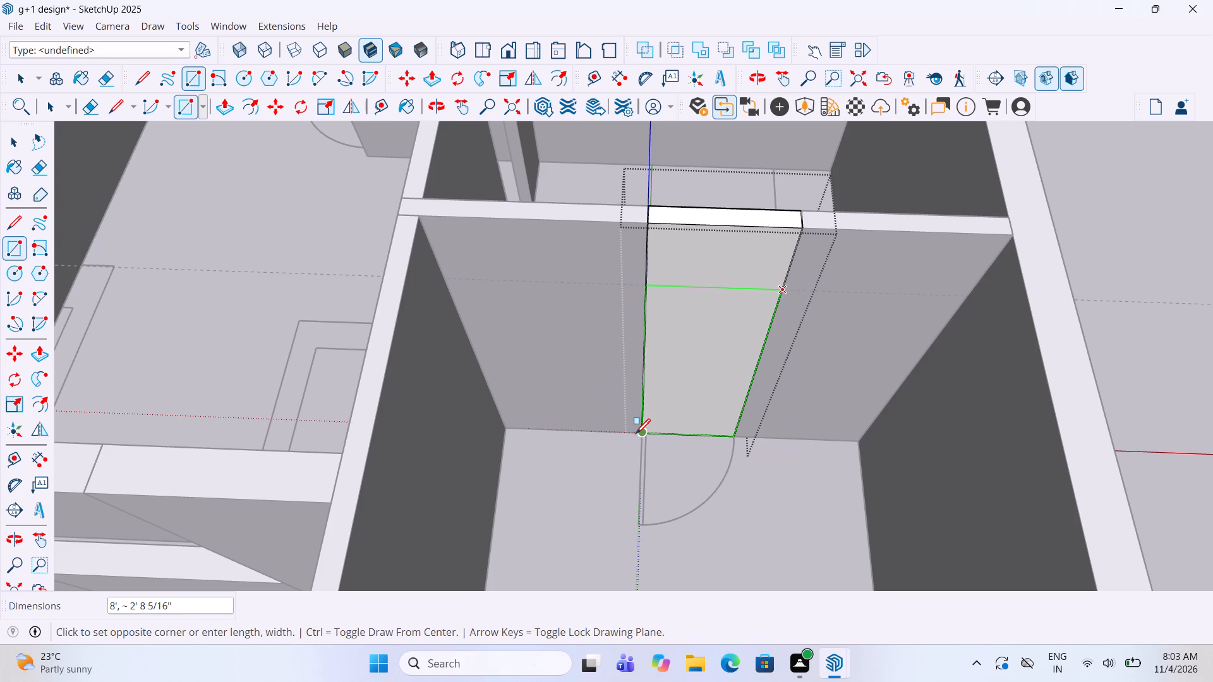
left_click(637, 434)
key("p")
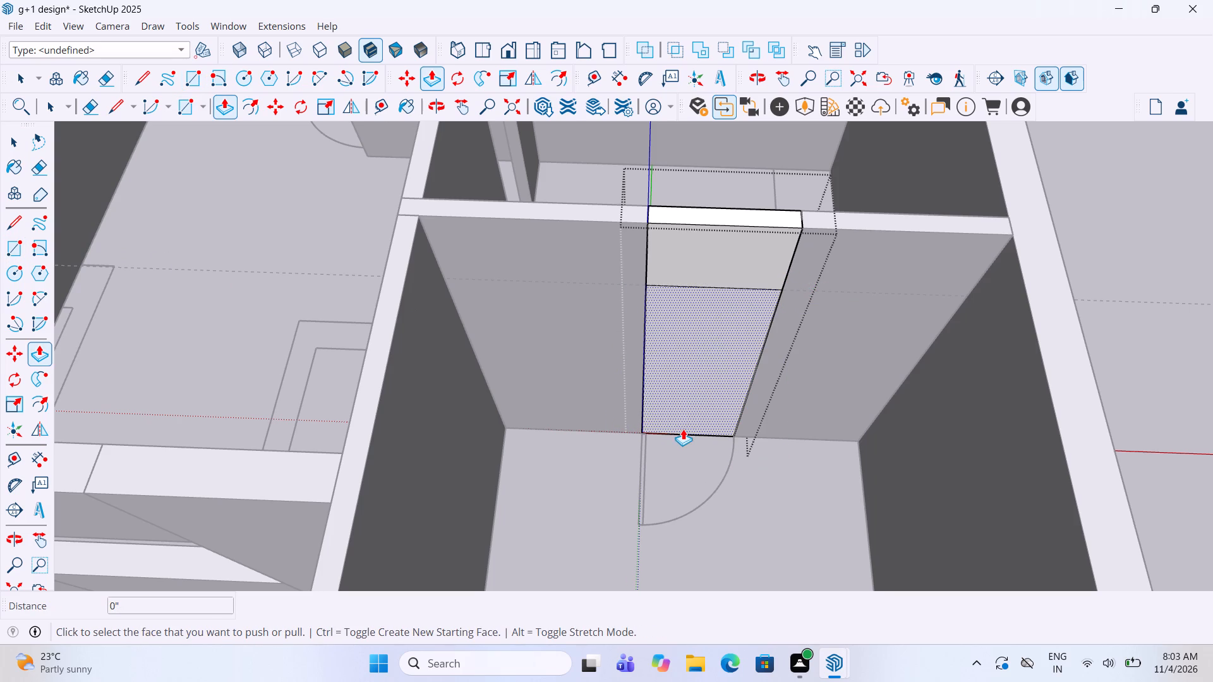
left_click_drag(689, 404, 699, 316)
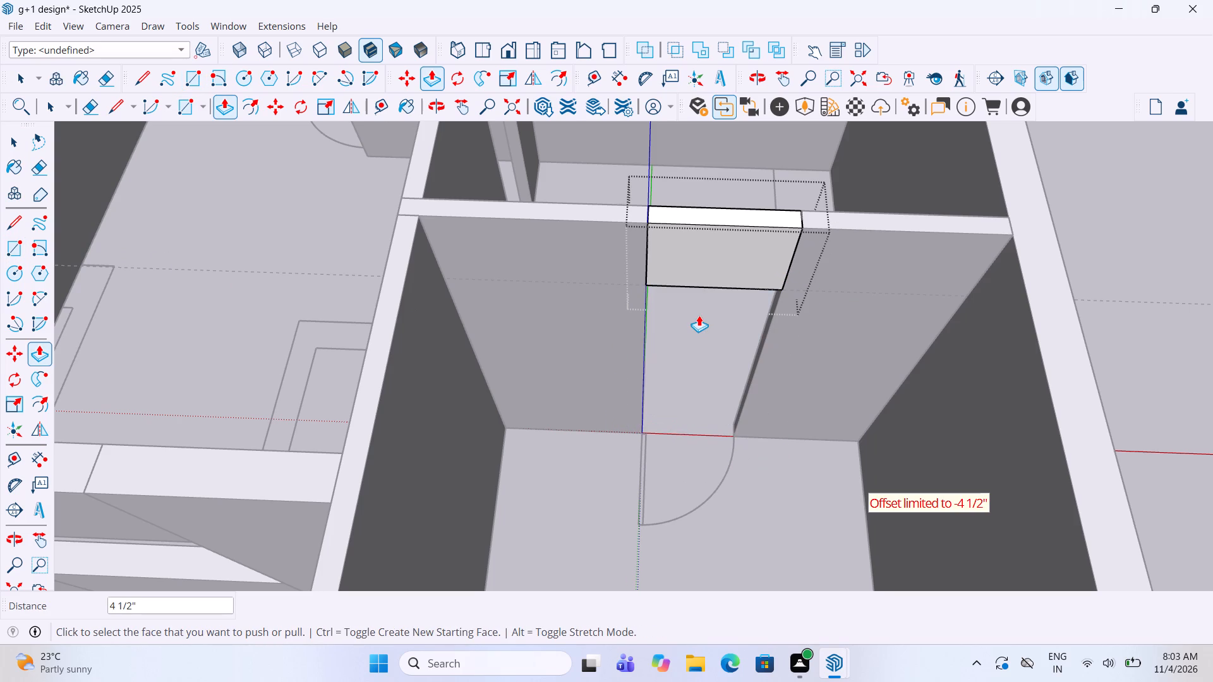
key("space")
left_click(699, 374)
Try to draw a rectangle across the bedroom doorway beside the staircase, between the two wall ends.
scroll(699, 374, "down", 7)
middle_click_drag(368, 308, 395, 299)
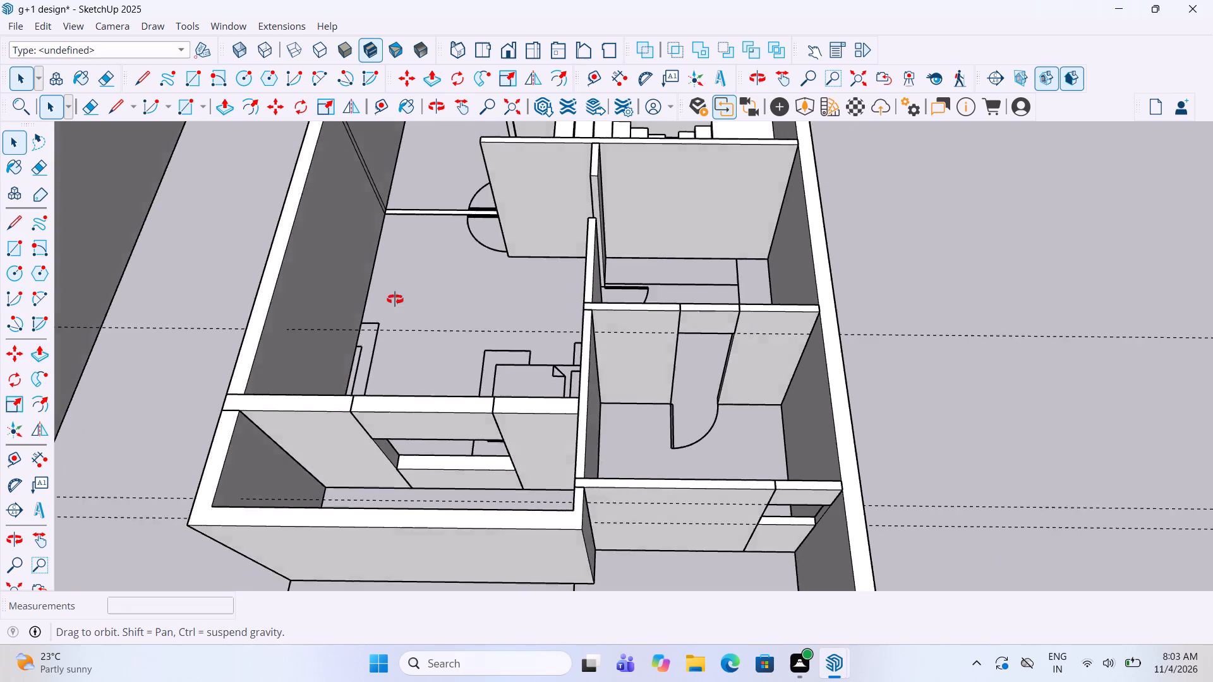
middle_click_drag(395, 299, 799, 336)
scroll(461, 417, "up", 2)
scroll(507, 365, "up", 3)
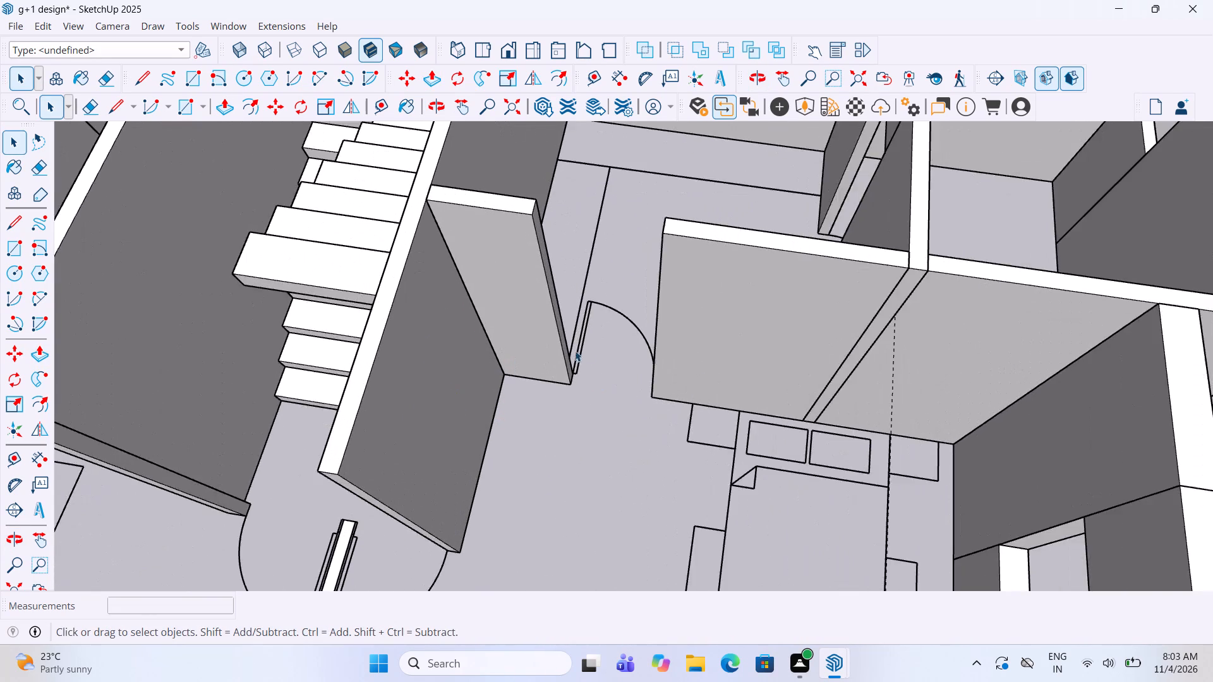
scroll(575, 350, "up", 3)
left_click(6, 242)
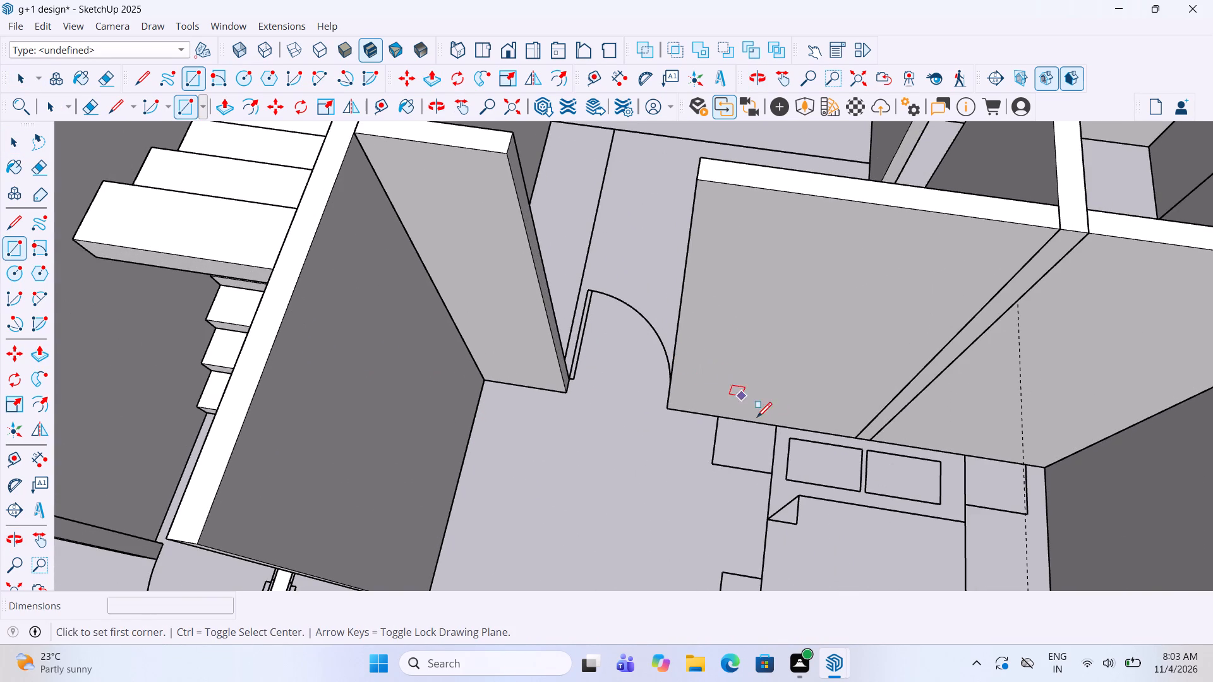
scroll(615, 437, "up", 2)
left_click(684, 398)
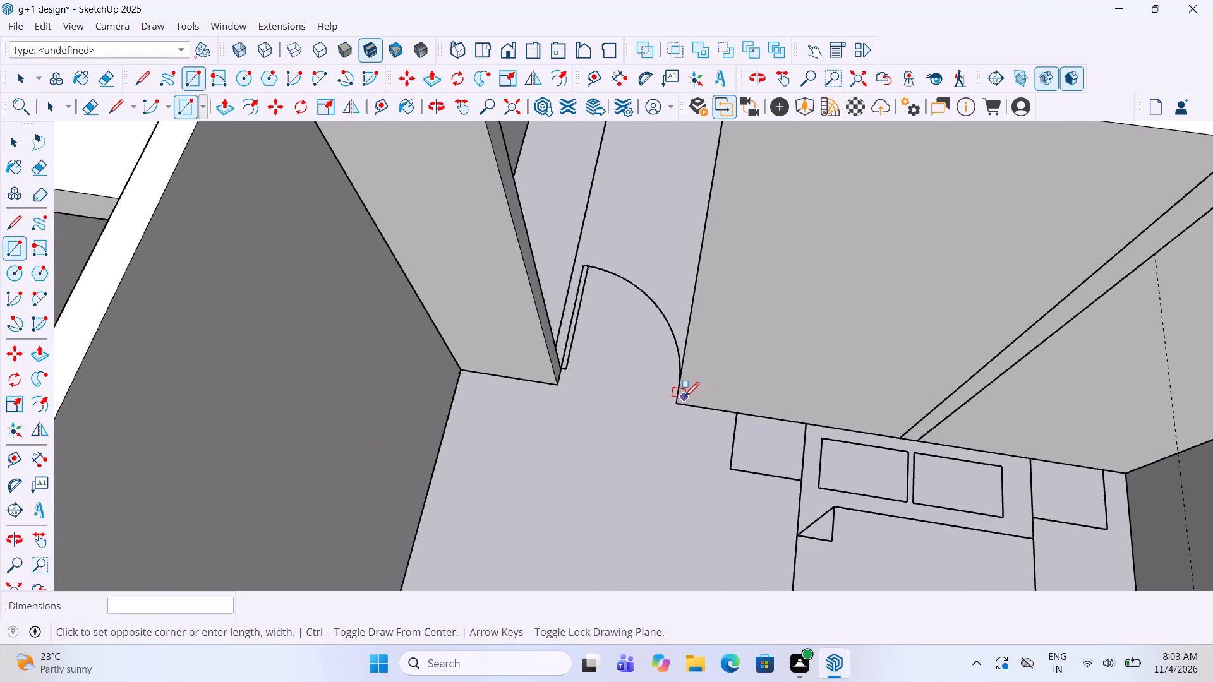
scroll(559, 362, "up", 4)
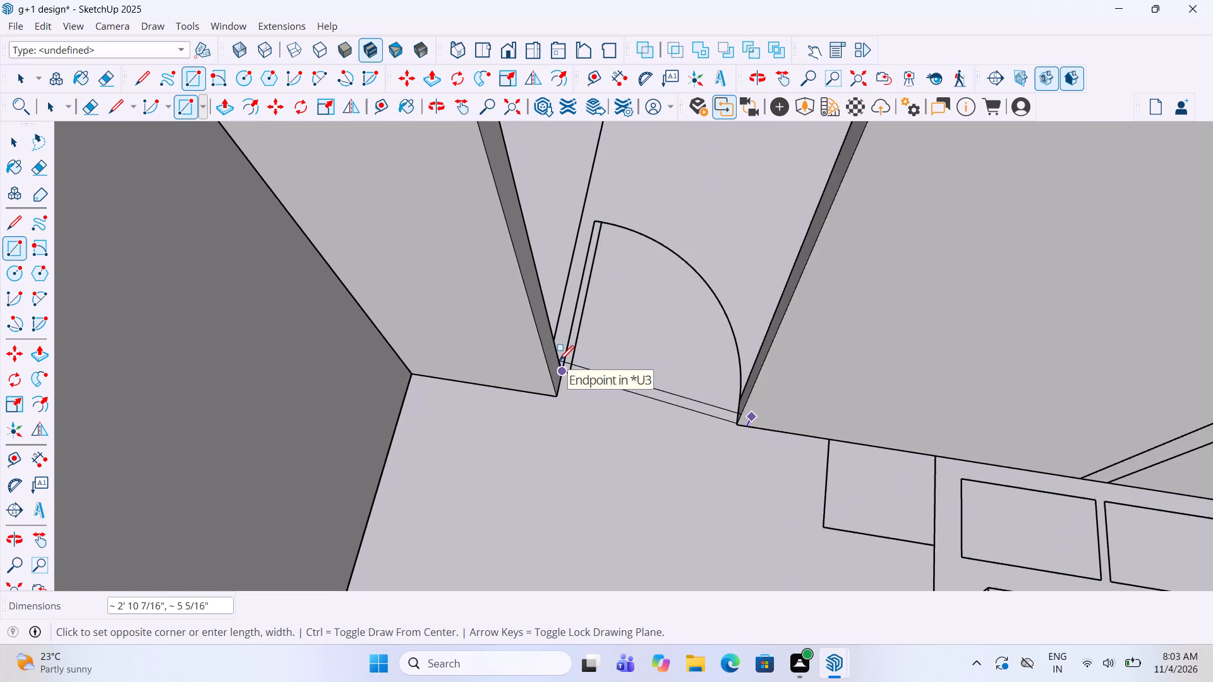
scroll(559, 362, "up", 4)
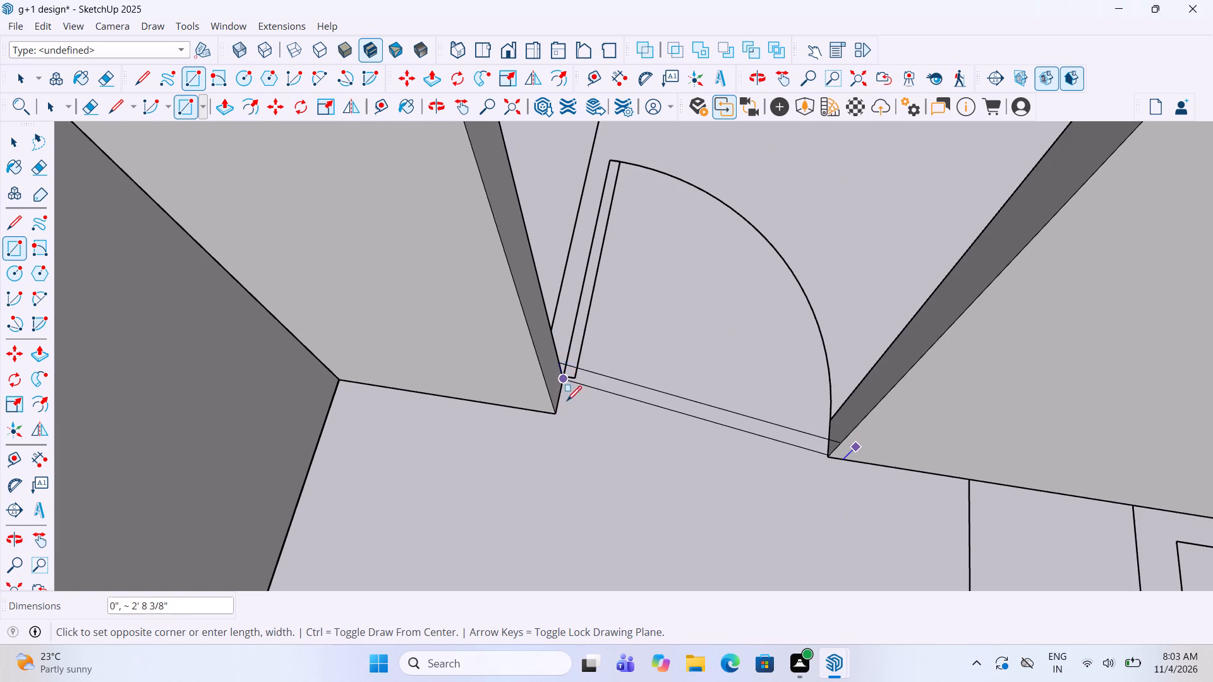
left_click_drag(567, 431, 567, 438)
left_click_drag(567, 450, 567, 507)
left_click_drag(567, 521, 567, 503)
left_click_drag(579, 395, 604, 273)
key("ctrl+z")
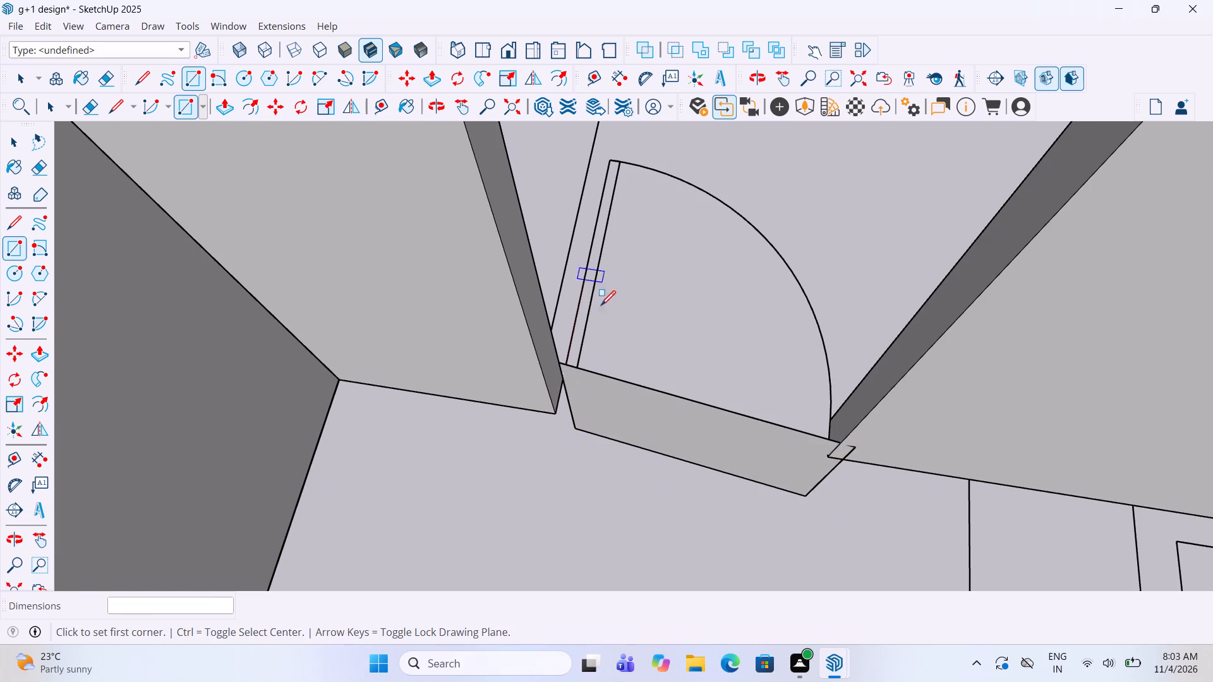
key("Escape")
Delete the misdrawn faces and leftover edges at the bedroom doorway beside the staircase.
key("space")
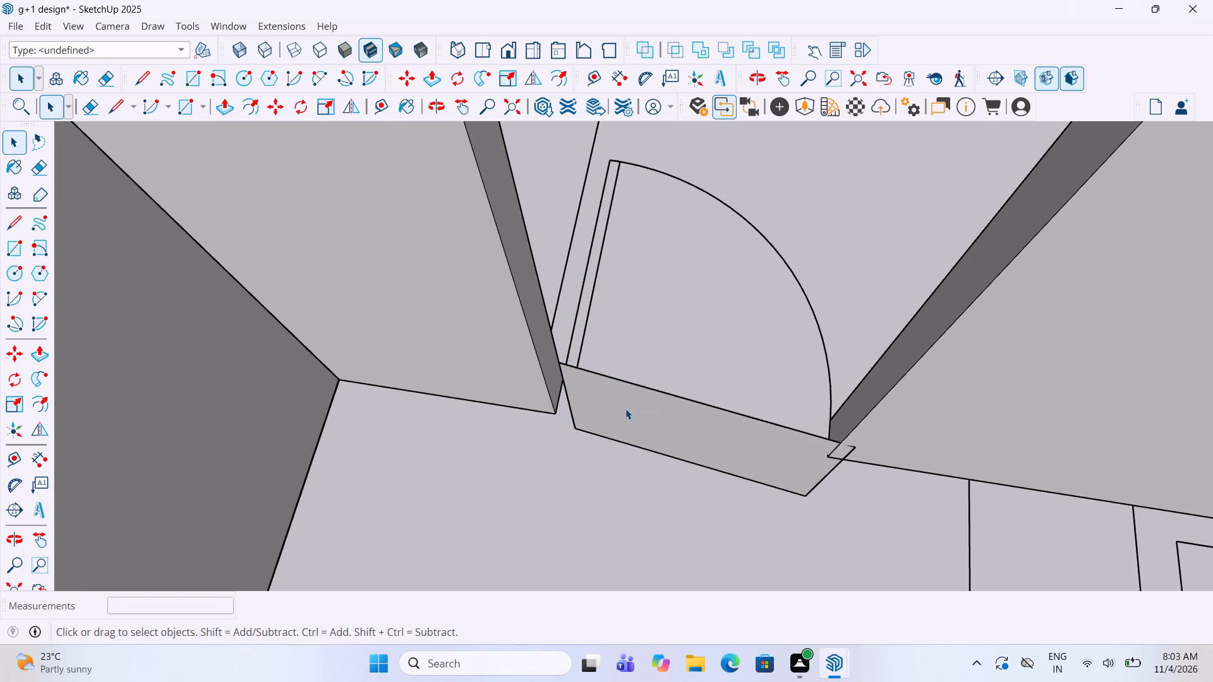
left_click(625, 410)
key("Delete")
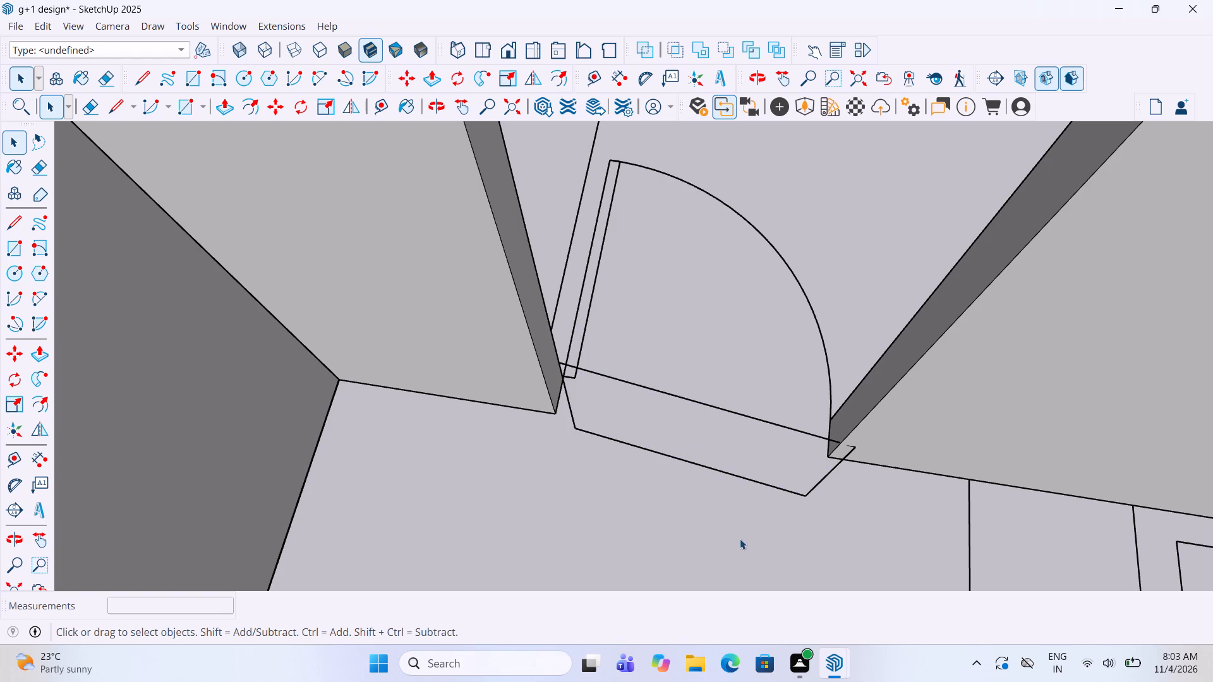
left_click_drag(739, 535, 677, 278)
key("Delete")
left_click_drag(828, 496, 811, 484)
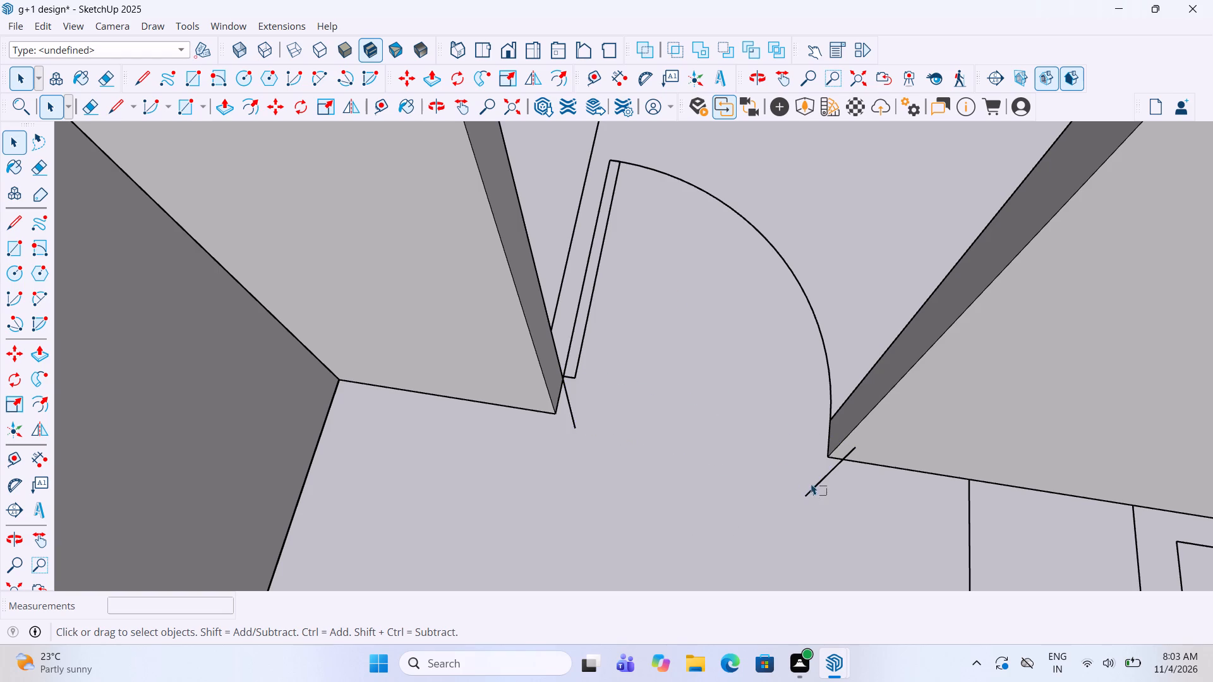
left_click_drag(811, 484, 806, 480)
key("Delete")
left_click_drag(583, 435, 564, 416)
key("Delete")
Draw a rectangle about 2' 8" by 4 7/8" on the floor across the bedroom doorway between the wall ends and make it a group.
left_click(20, 244)
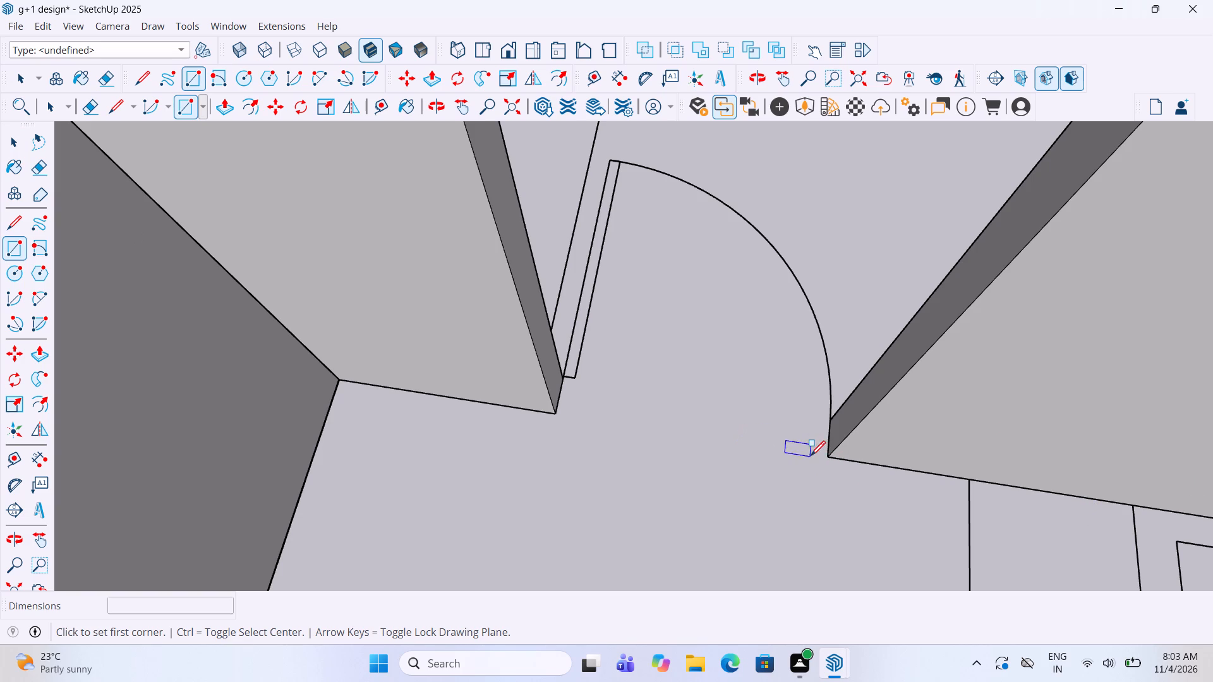
left_click(829, 458)
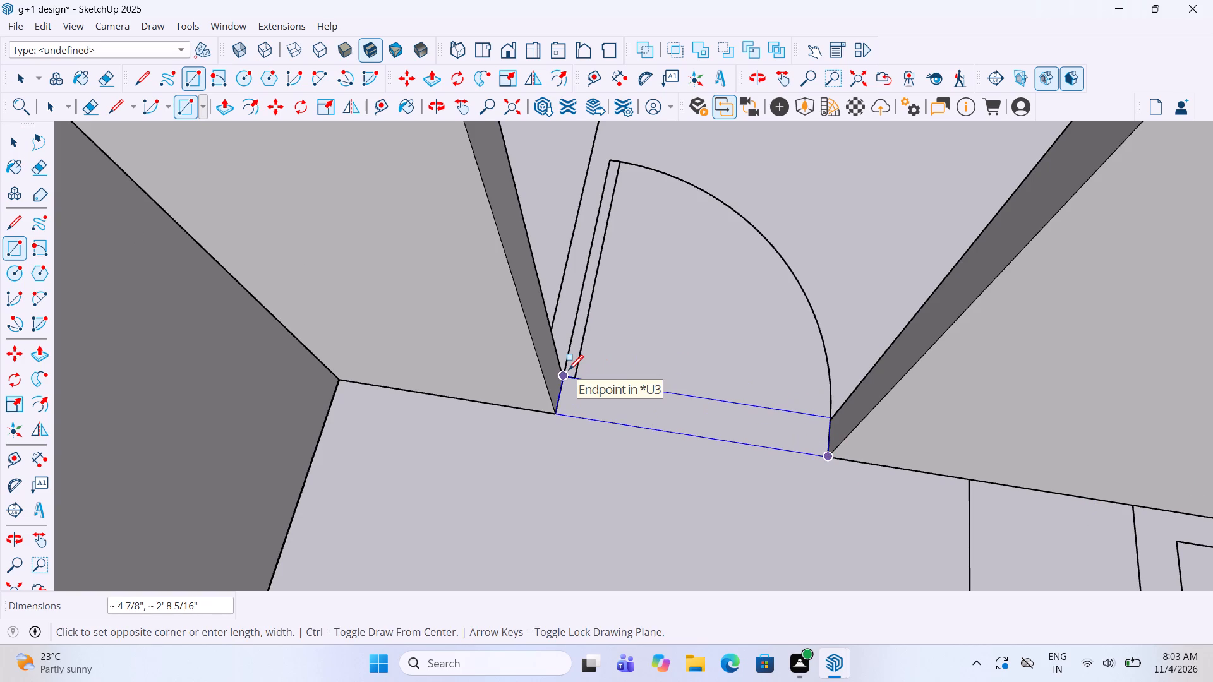
left_click(569, 371)
key("space")
left_click(622, 412)
right_click(622, 412)
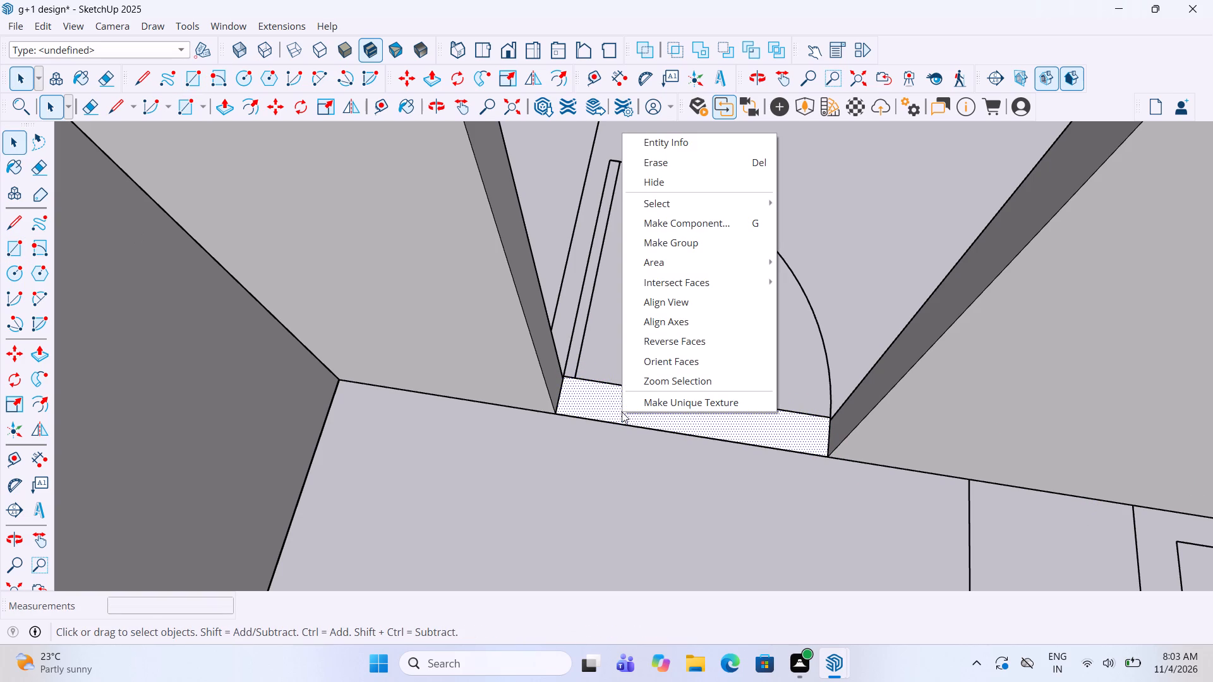
left_click(697, 239)
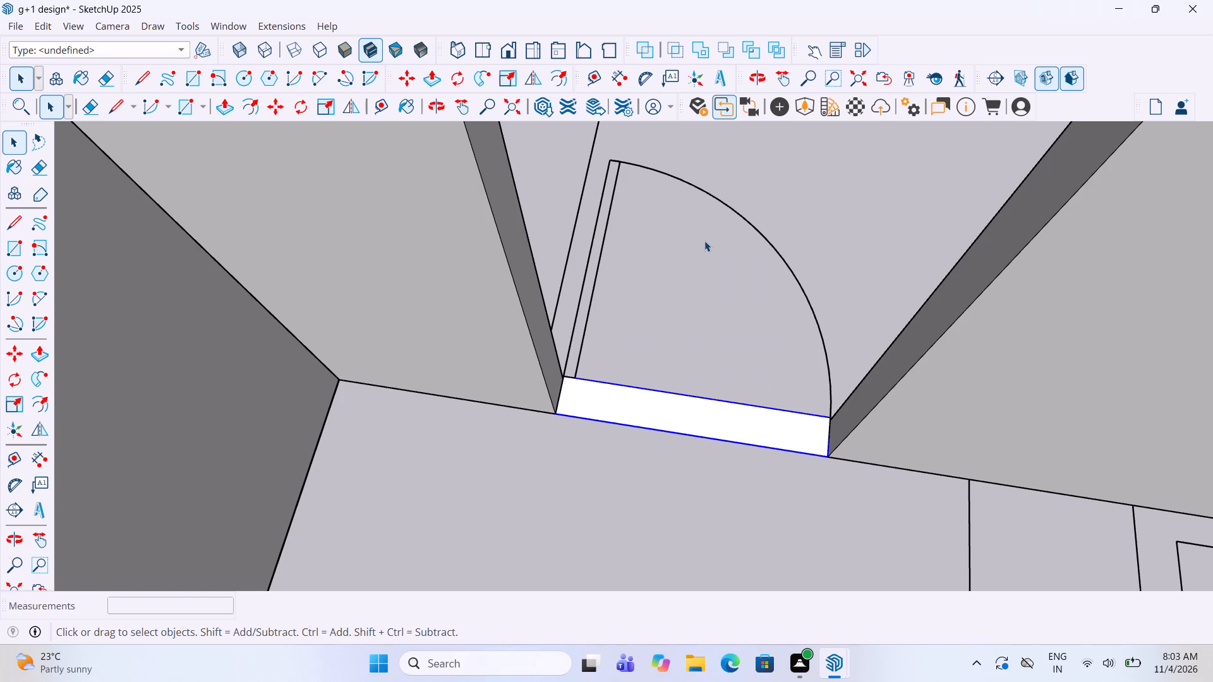
Inside the new bedroom doorway group, pull the rectangle up to the top of the adjoining walls.
triple_click(690, 419)
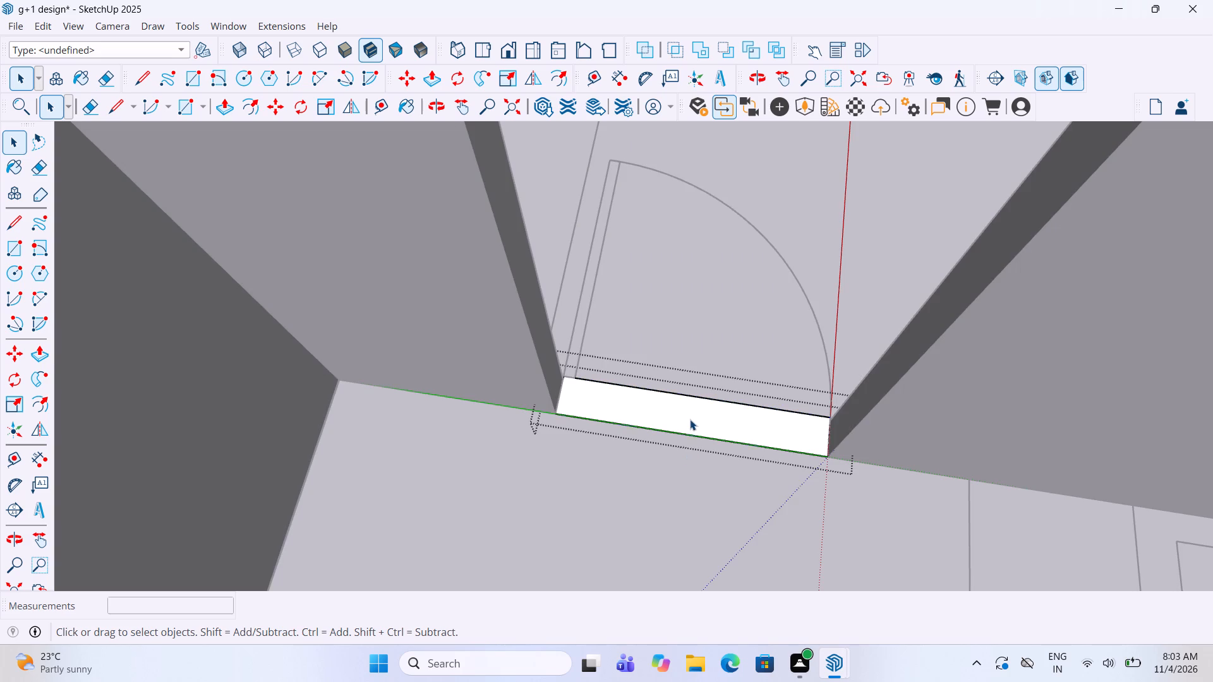
key("p")
left_click(697, 407)
scroll(704, 385, "down", 14)
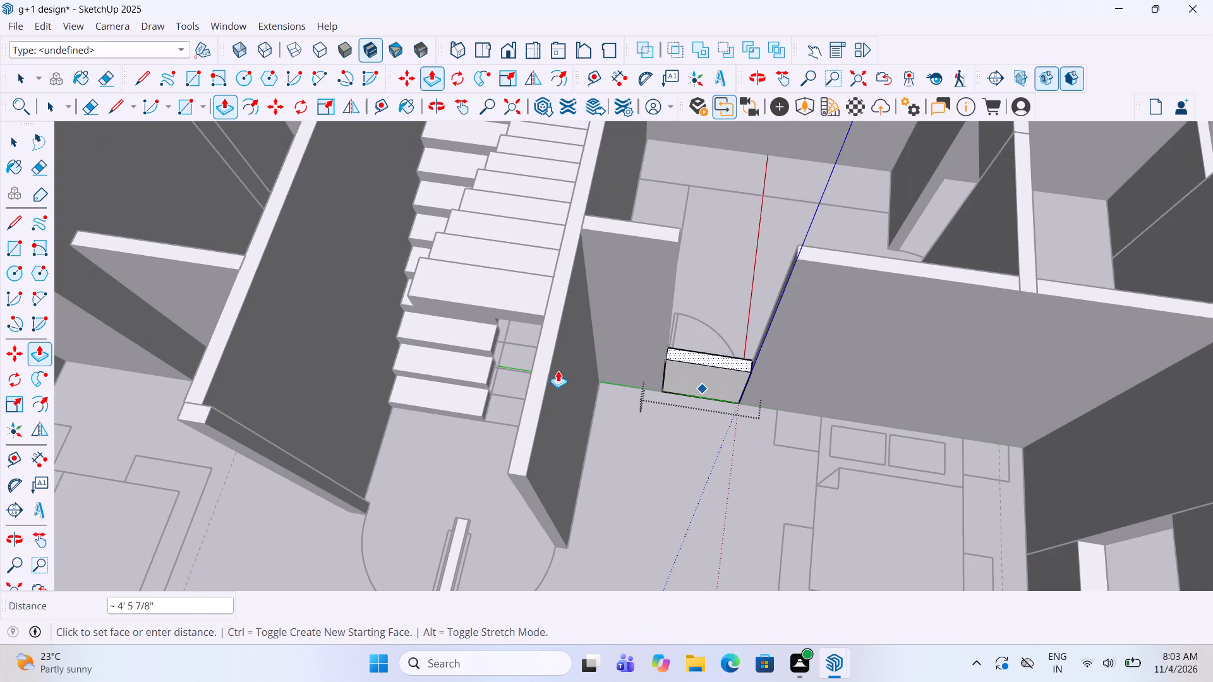
left_click(537, 372)
key("space")
left_click(667, 518)
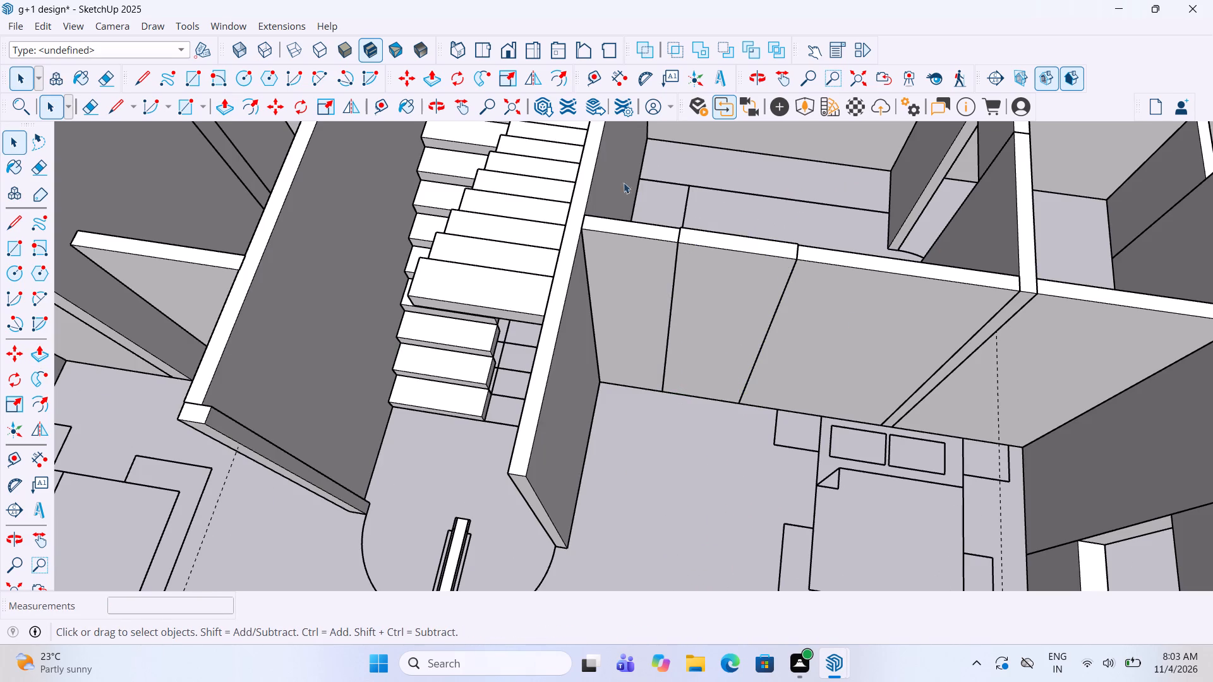
Place a horizontal guide 8' above the bottom edge of the bedroom doorway panel.
left_click(16, 453)
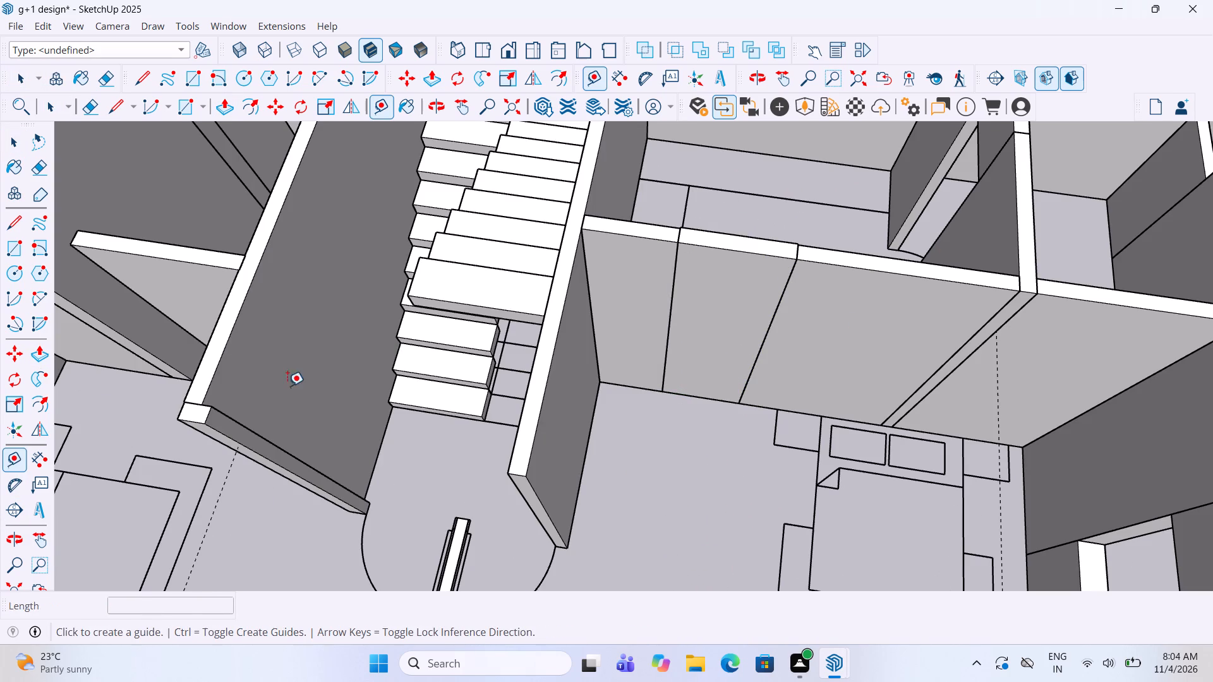
left_click(722, 405)
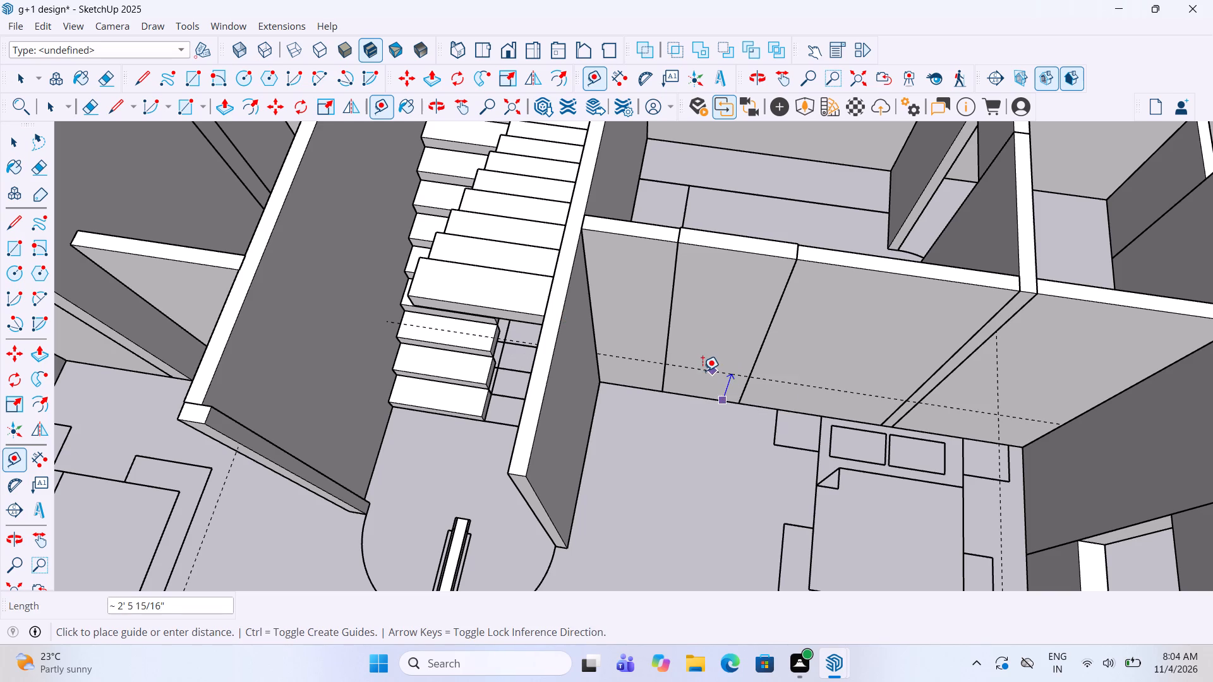
type("8'")
key("Return")
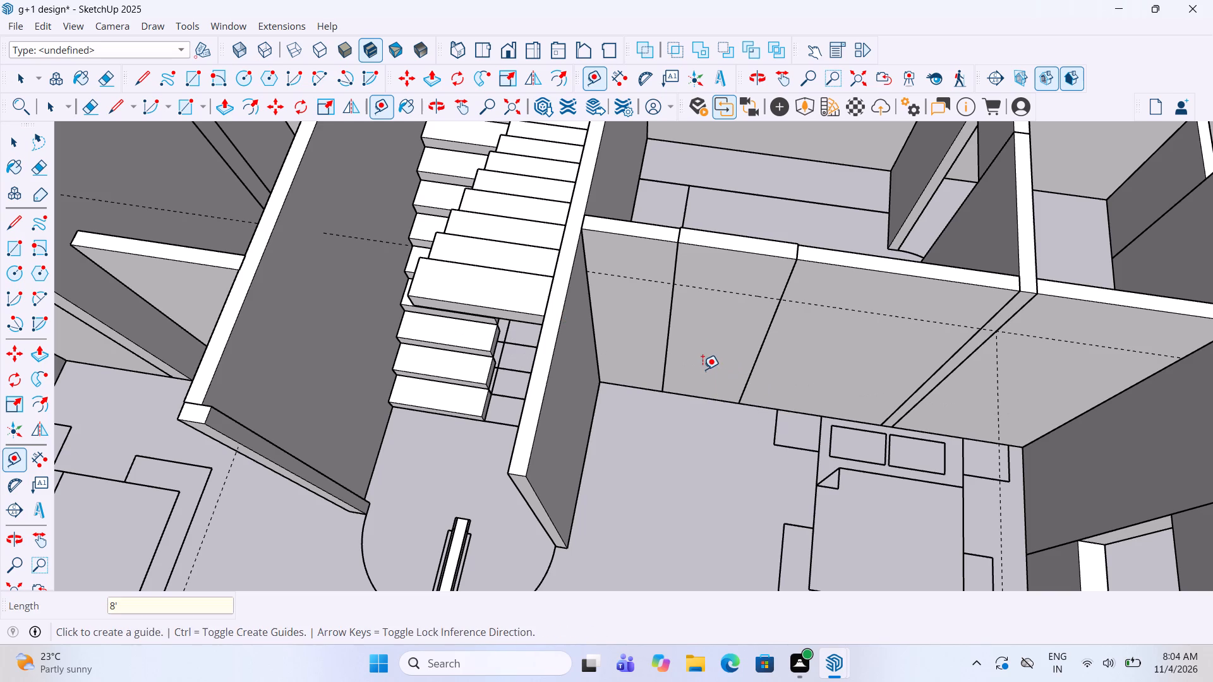
Cut an 8' high door opening through the full width of the bedroom doorway panel beside the staircase, leaving the lintel above the guide.
key("space")
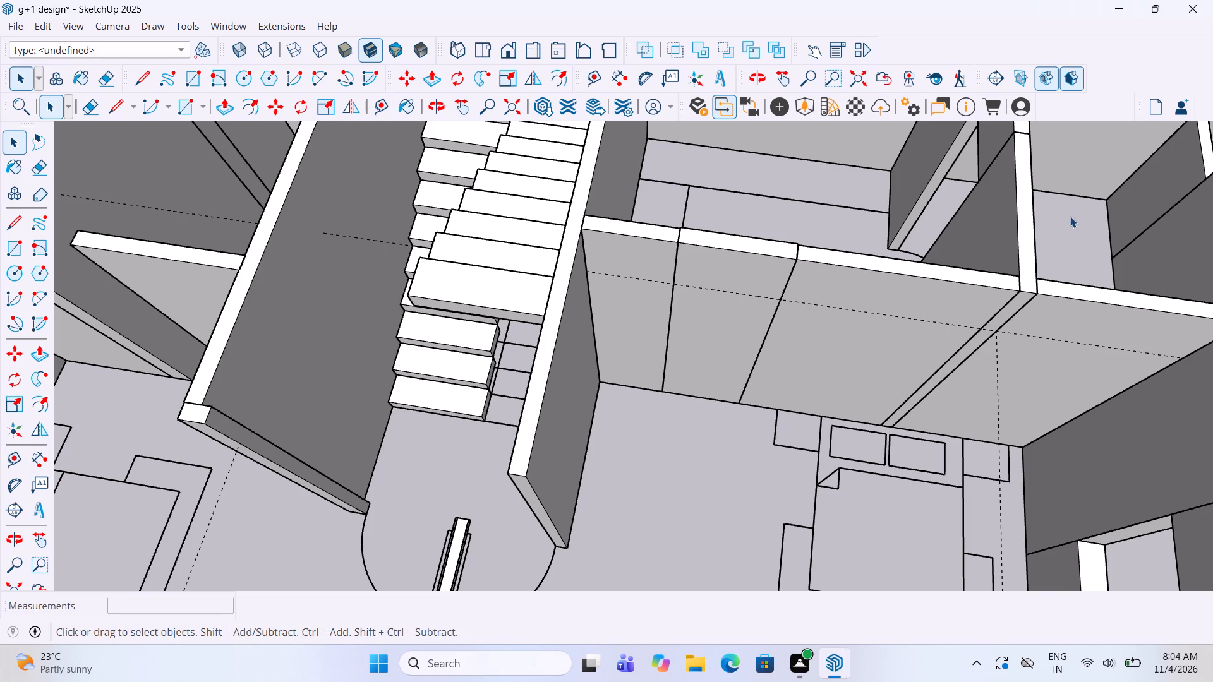
double_click(716, 318)
middle_click_drag(726, 320, 739, 251)
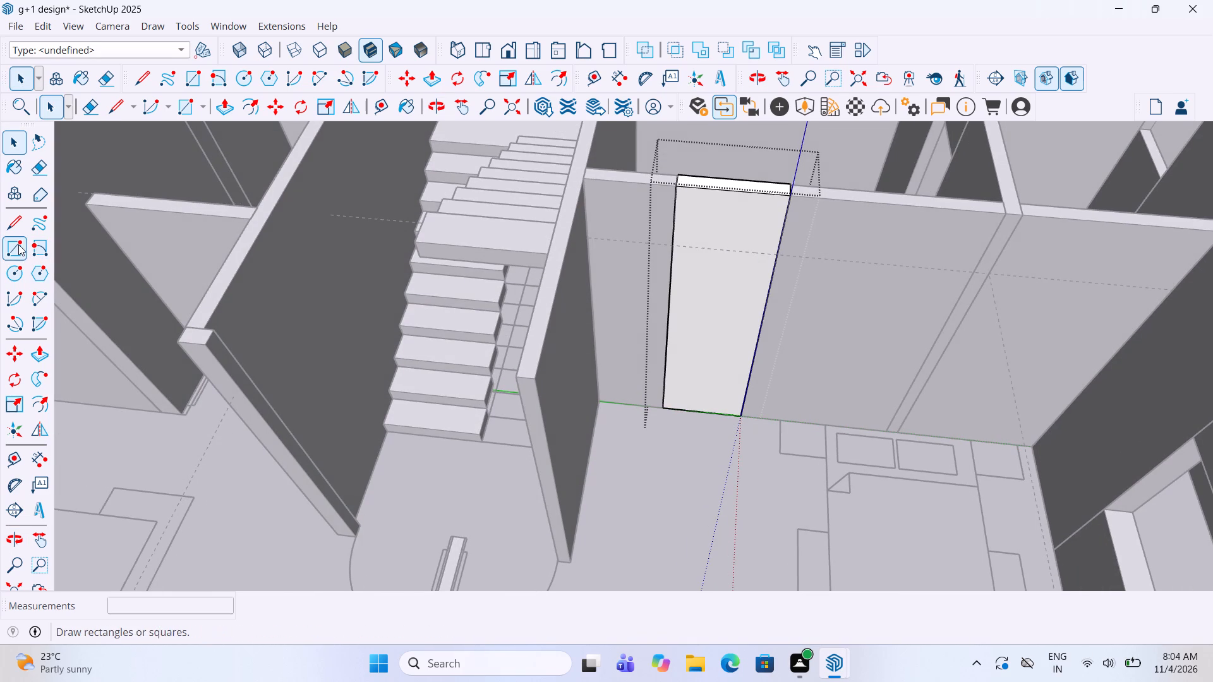
left_click(18, 244)
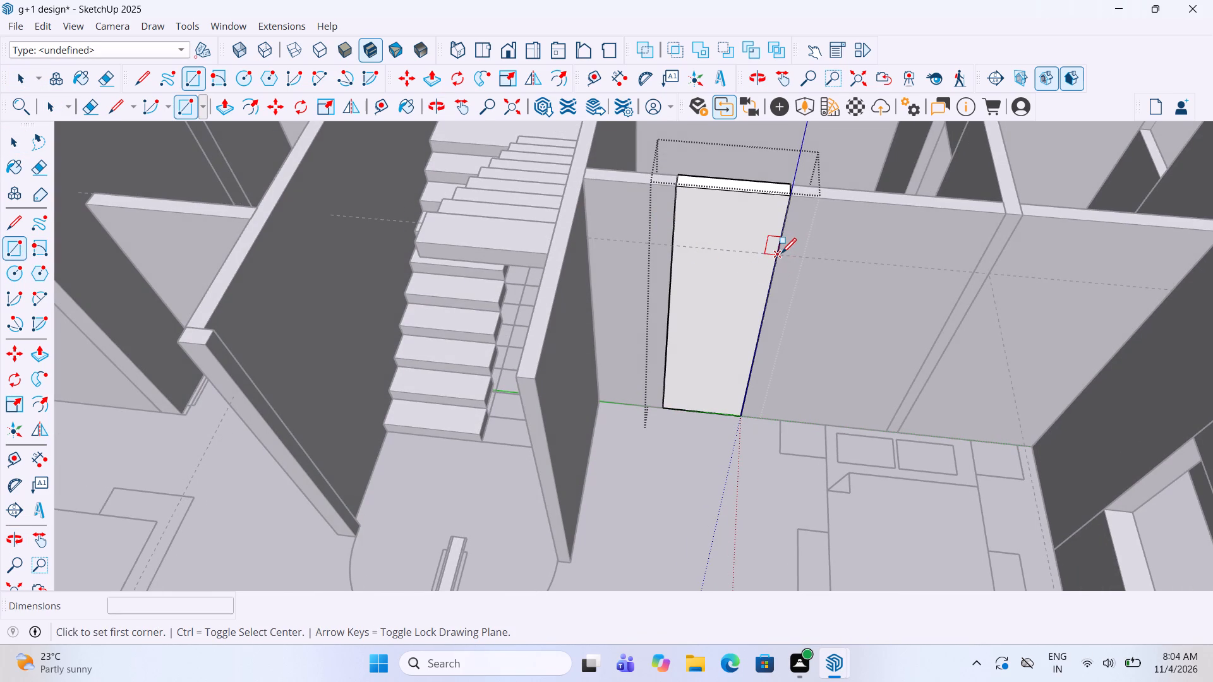
left_click(782, 254)
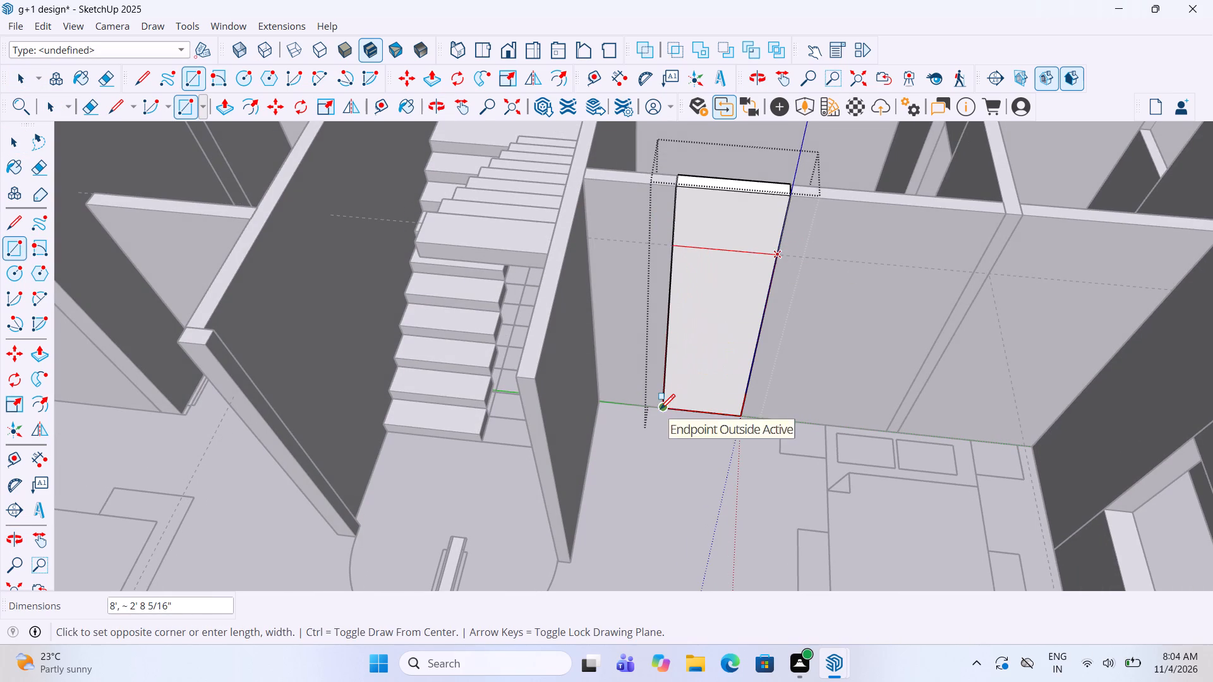
left_click(660, 410)
key("p")
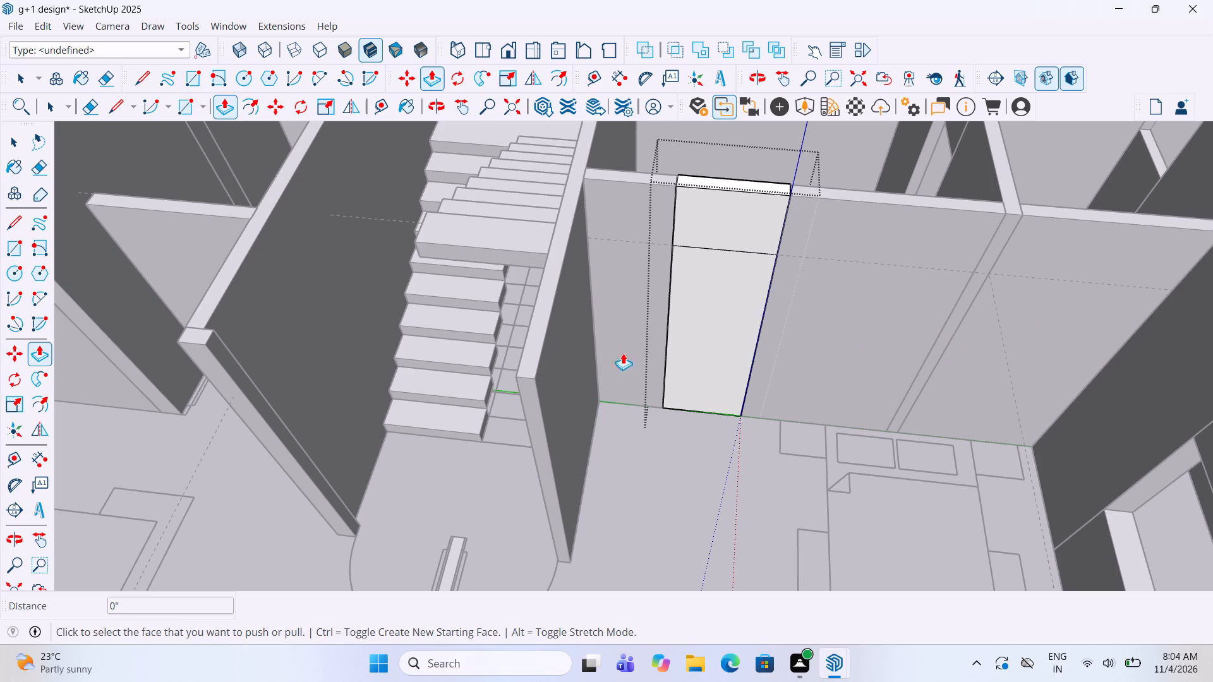
left_click_drag(732, 364, 725, 297)
left_click(725, 297)
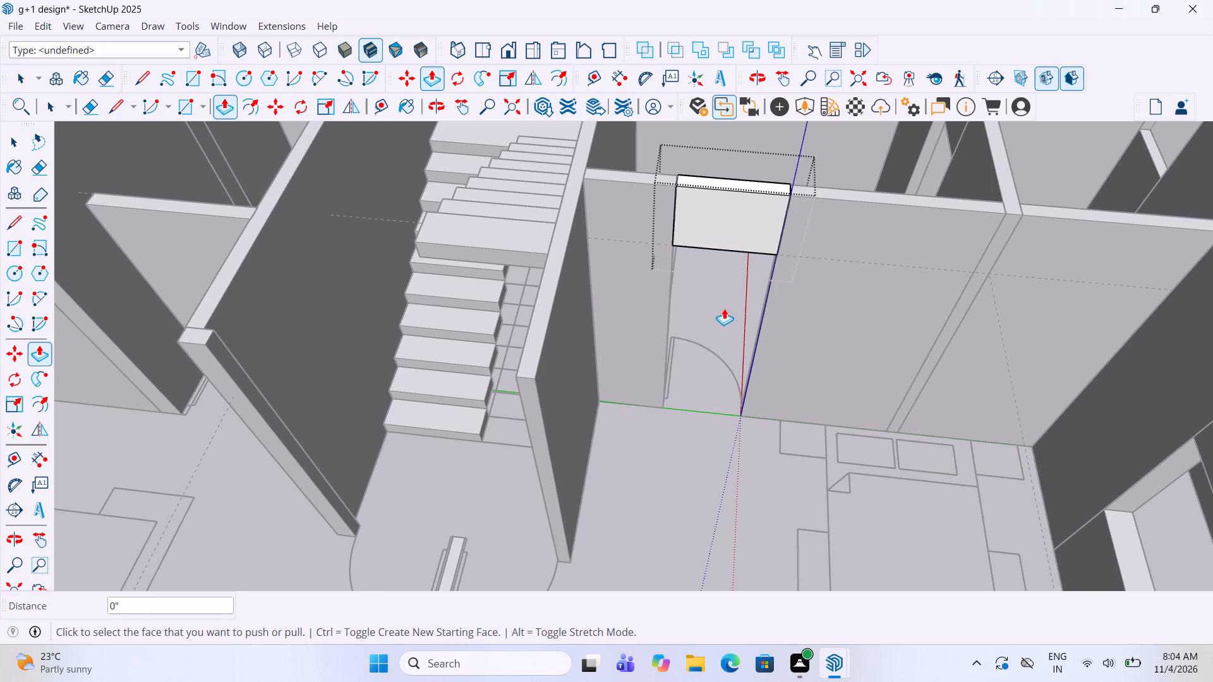
key("space")
left_click(664, 517)
Inside its group, pull the dividing wall in front of the staircase up to the top of the surrounding walls.
scroll(675, 420, "down", 6)
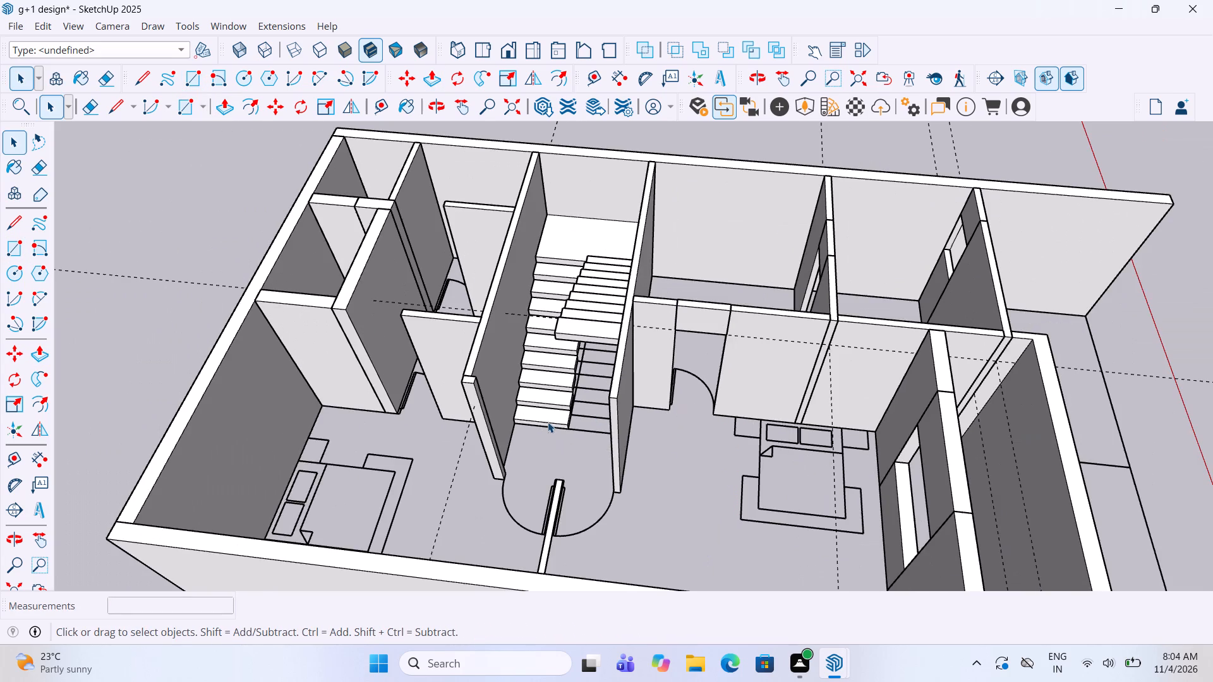
scroll(548, 422, "up", 2)
scroll(525, 498, "up", 4)
scroll(638, 416, "down", 3)
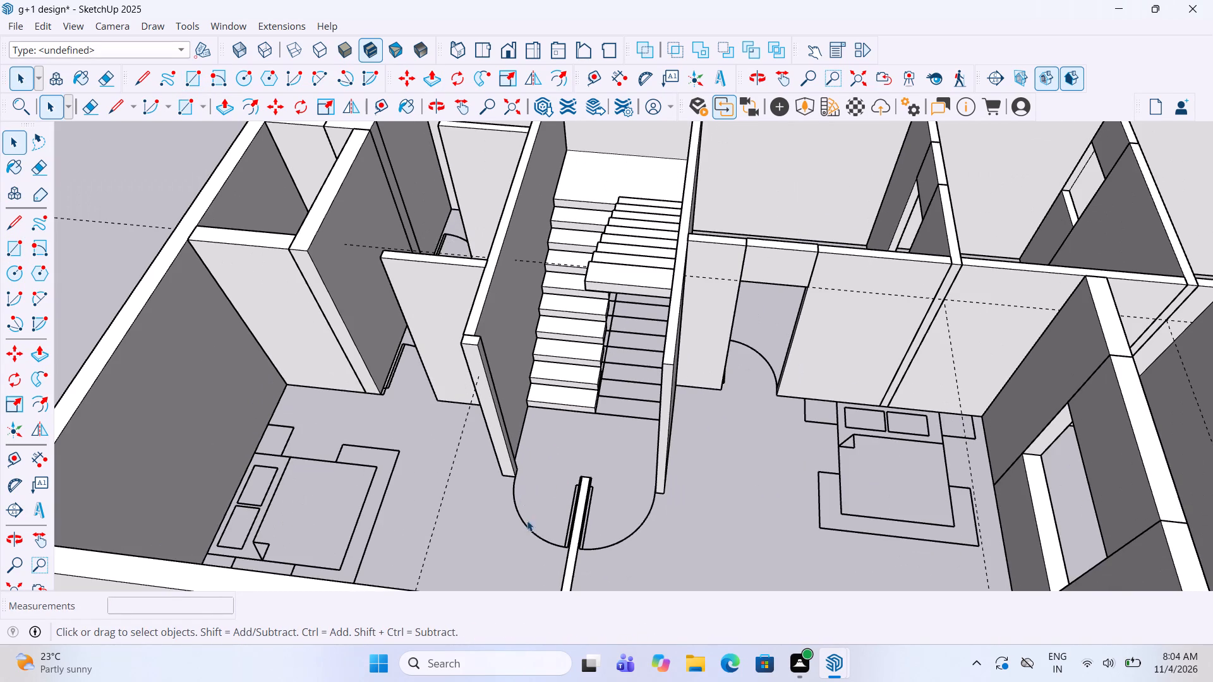
left_click(574, 563)
double_click(574, 555)
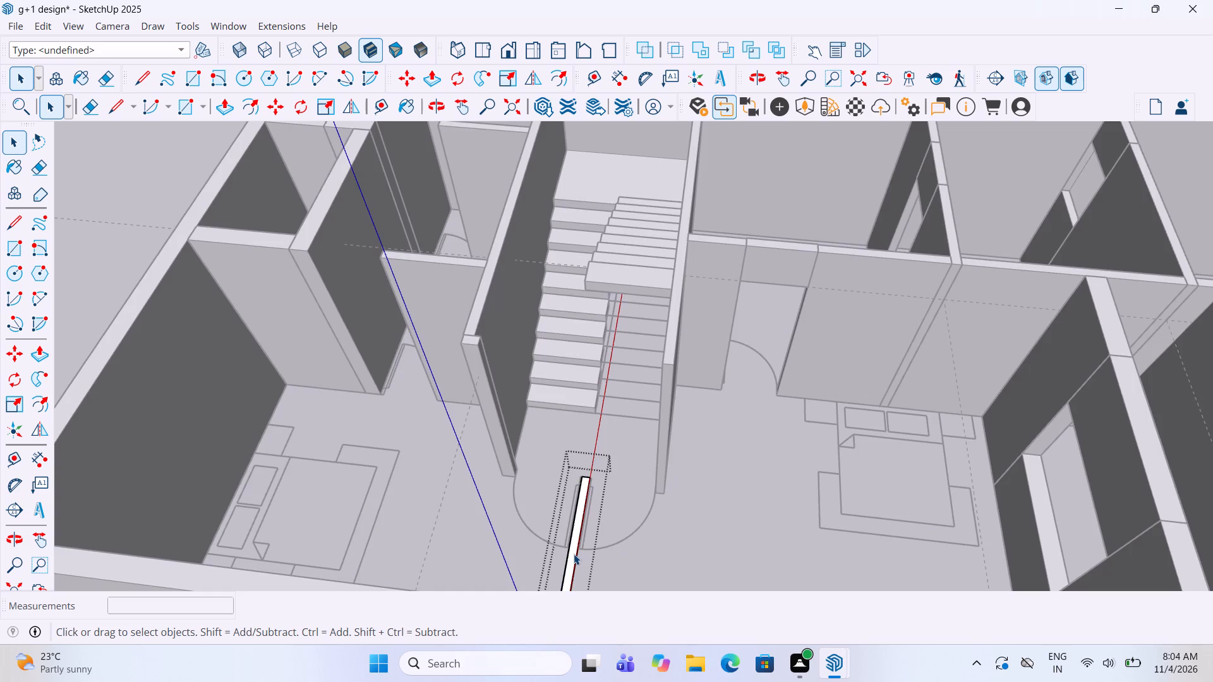
key("p")
left_click(574, 554)
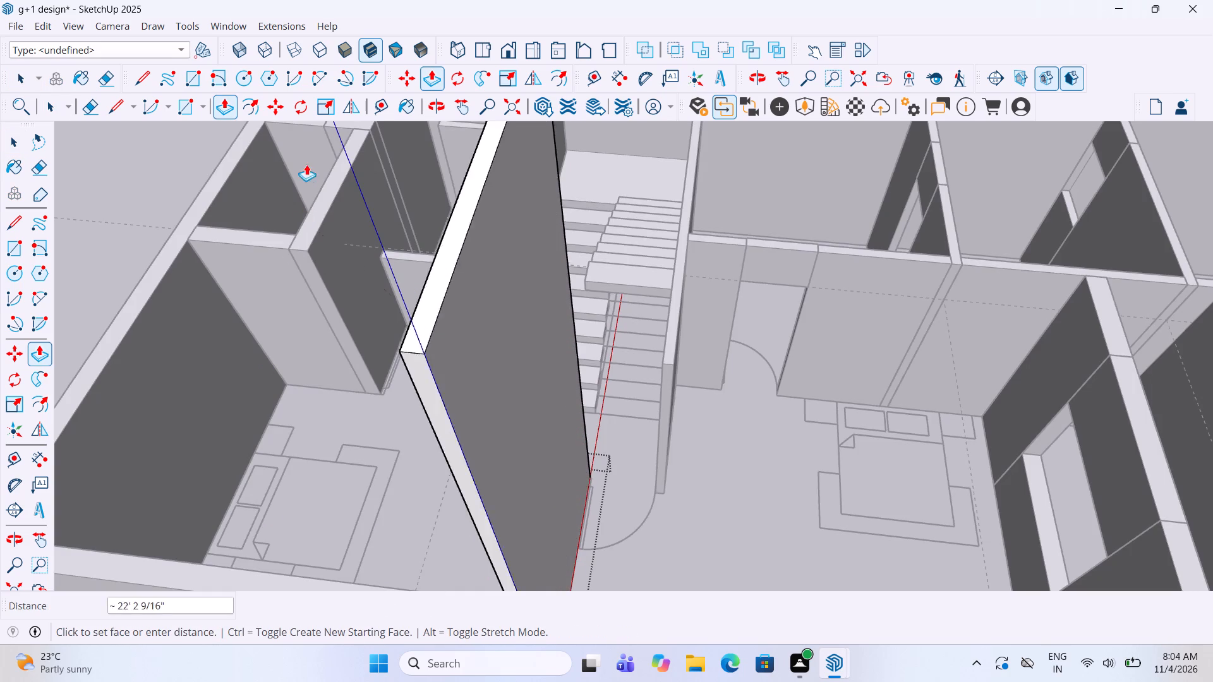
left_click(292, 250)
key("space")
left_click(708, 526)
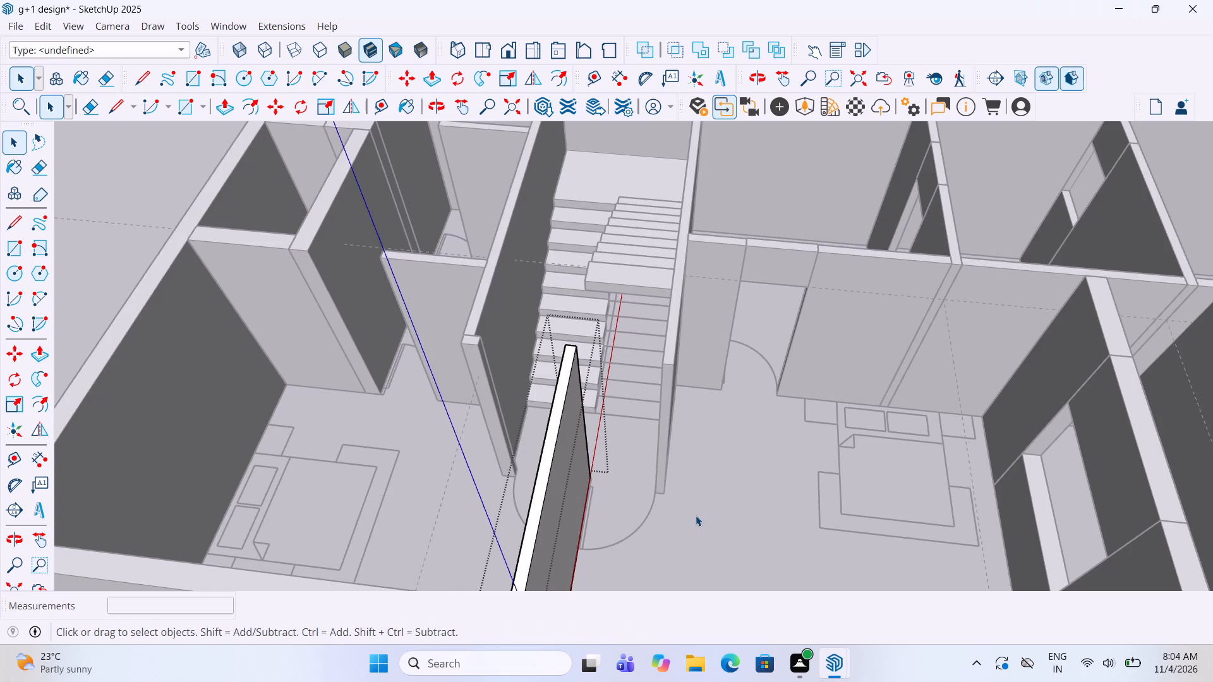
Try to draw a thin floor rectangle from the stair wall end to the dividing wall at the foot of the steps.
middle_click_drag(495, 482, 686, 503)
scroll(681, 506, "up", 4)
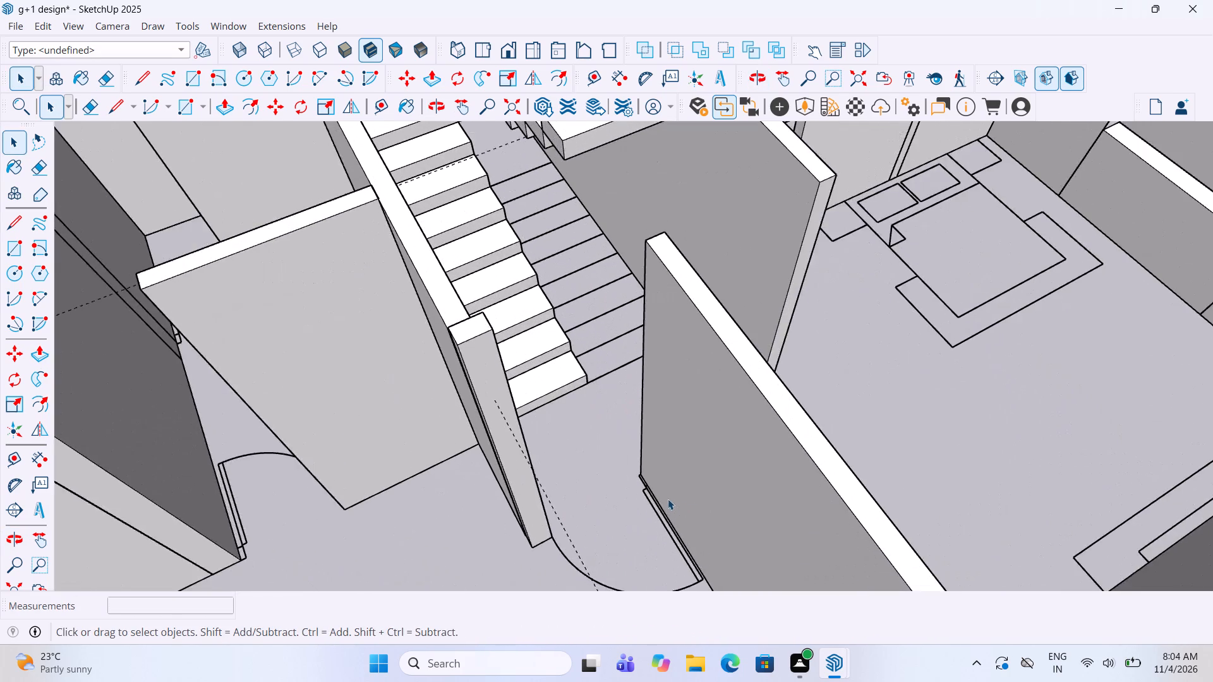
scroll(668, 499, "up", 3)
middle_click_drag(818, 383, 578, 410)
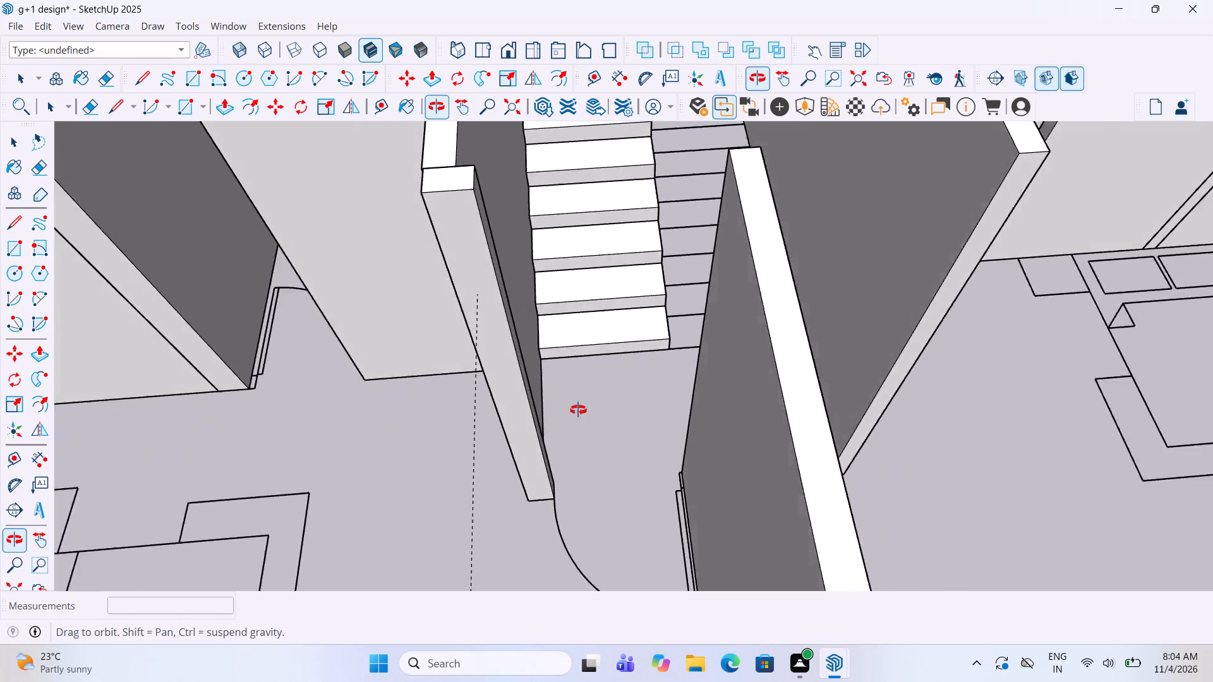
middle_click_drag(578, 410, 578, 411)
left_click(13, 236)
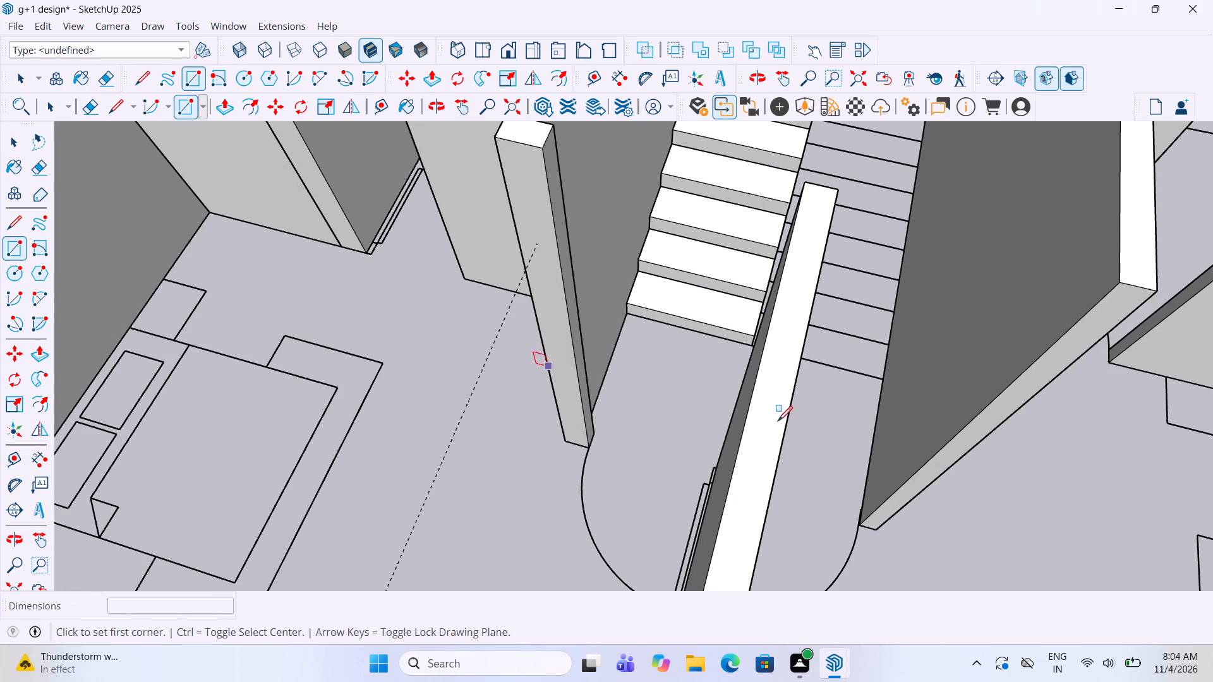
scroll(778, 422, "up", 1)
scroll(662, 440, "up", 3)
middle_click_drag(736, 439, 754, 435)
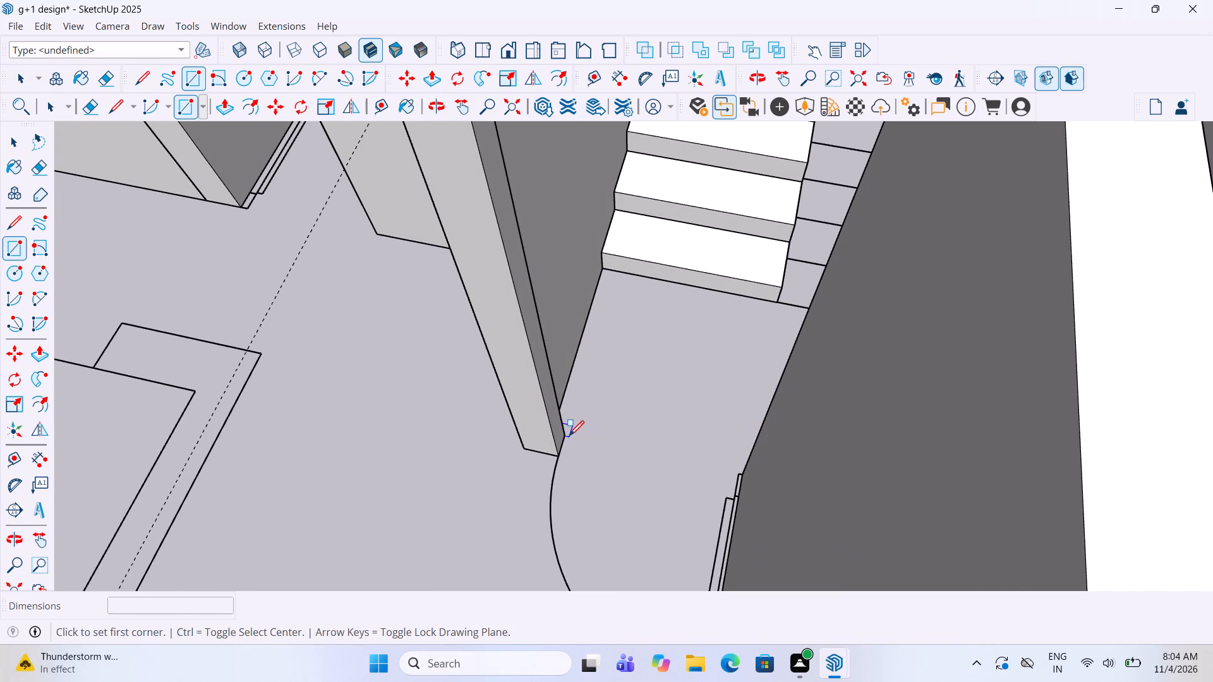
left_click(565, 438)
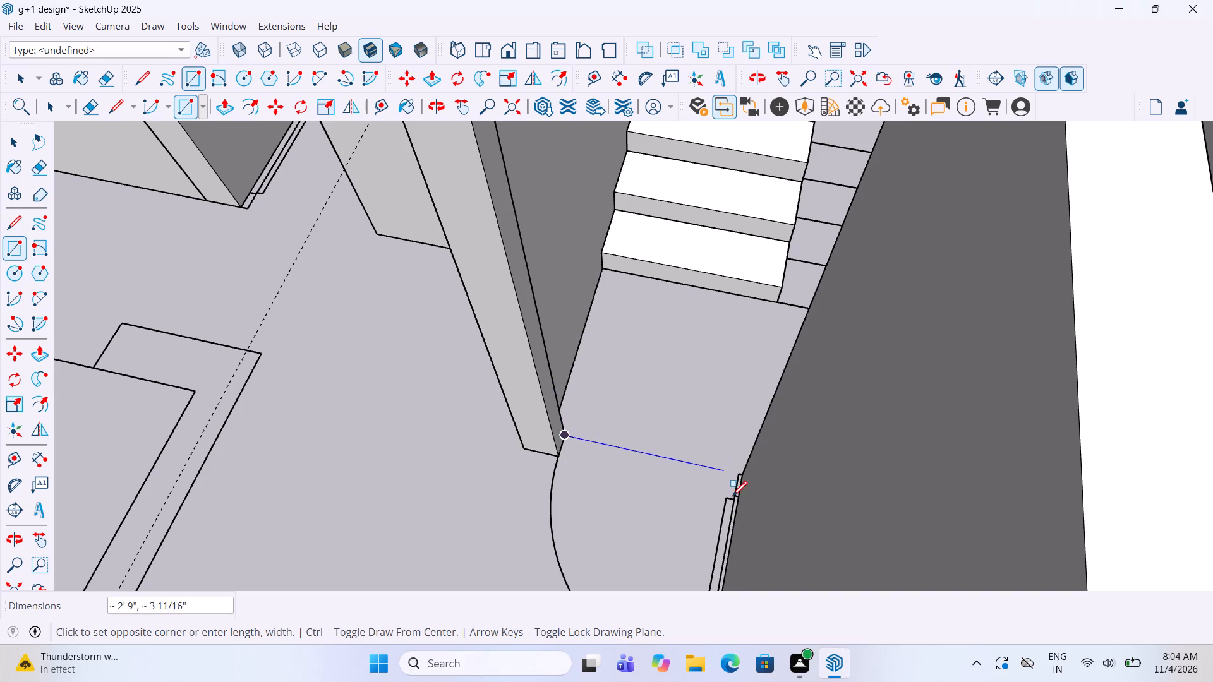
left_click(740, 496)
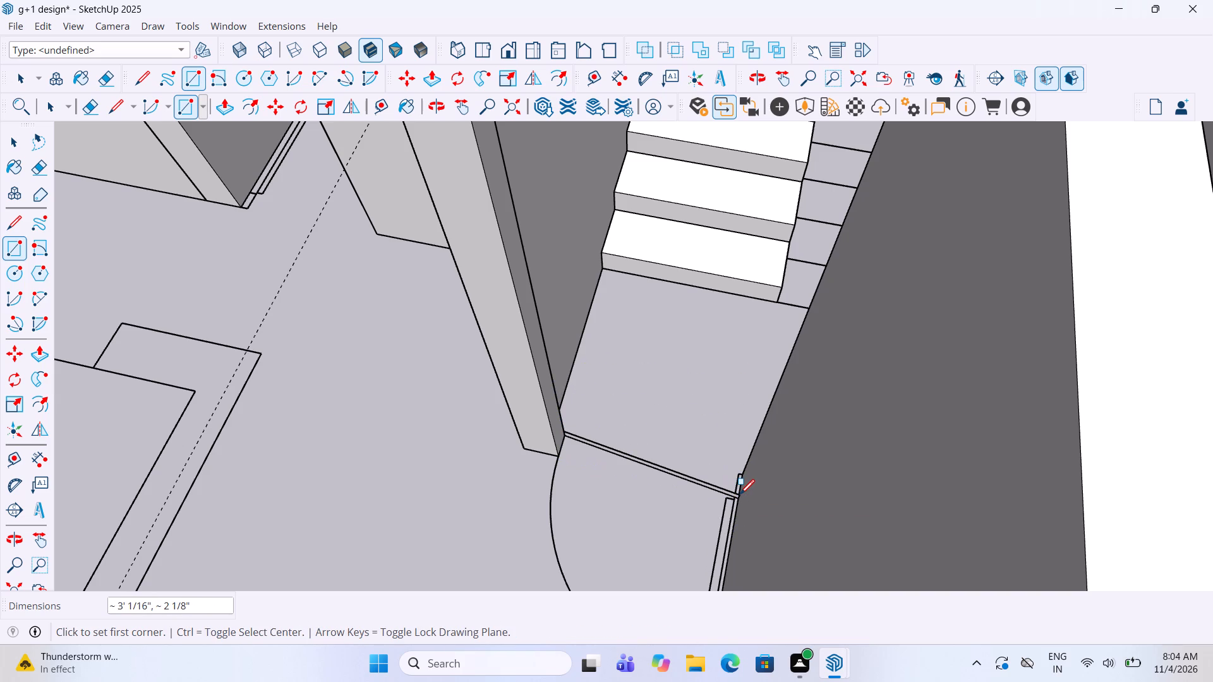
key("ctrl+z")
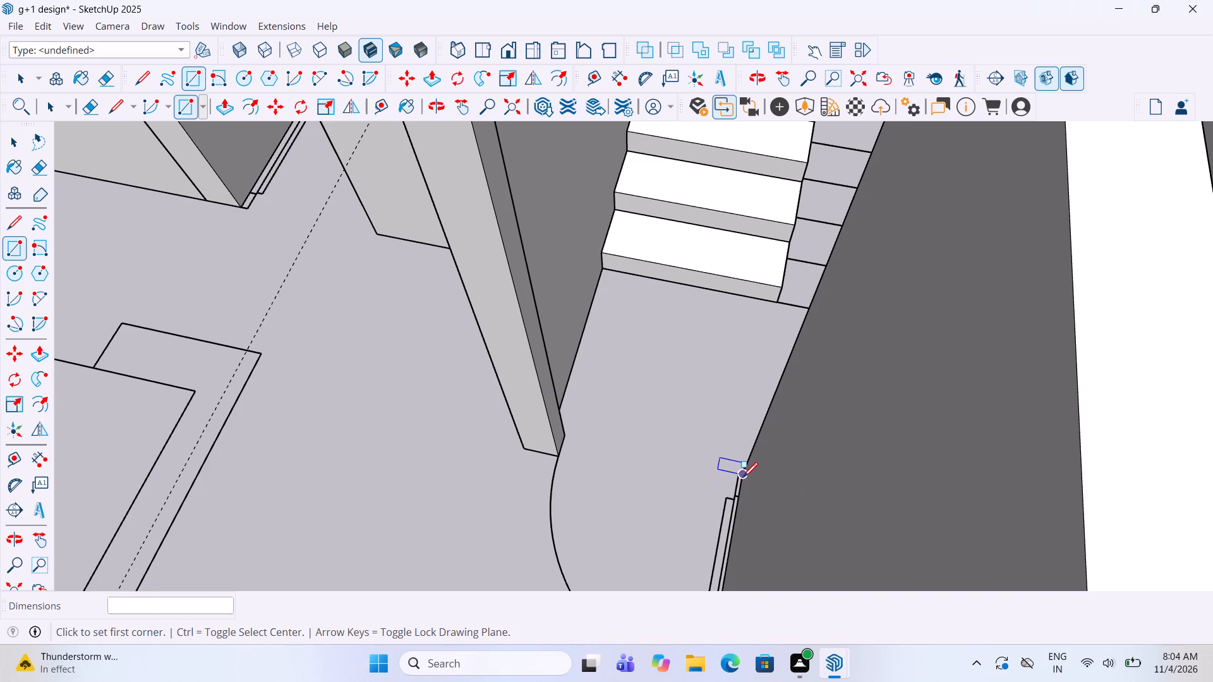
Draw a rectangle 2' 11 3/4" by 4 1/2" across the doorway at the foot of the built steps and make it a group.
left_click(743, 479)
left_click(562, 454)
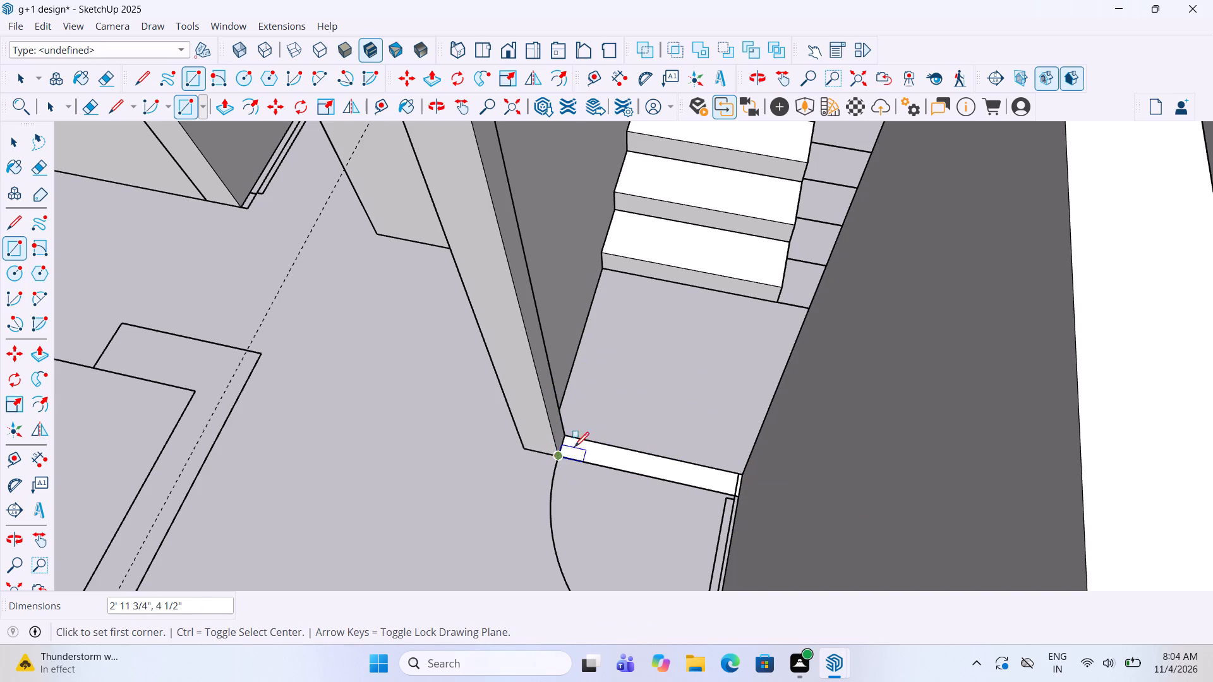
key("space")
left_click(657, 464)
right_click(657, 464)
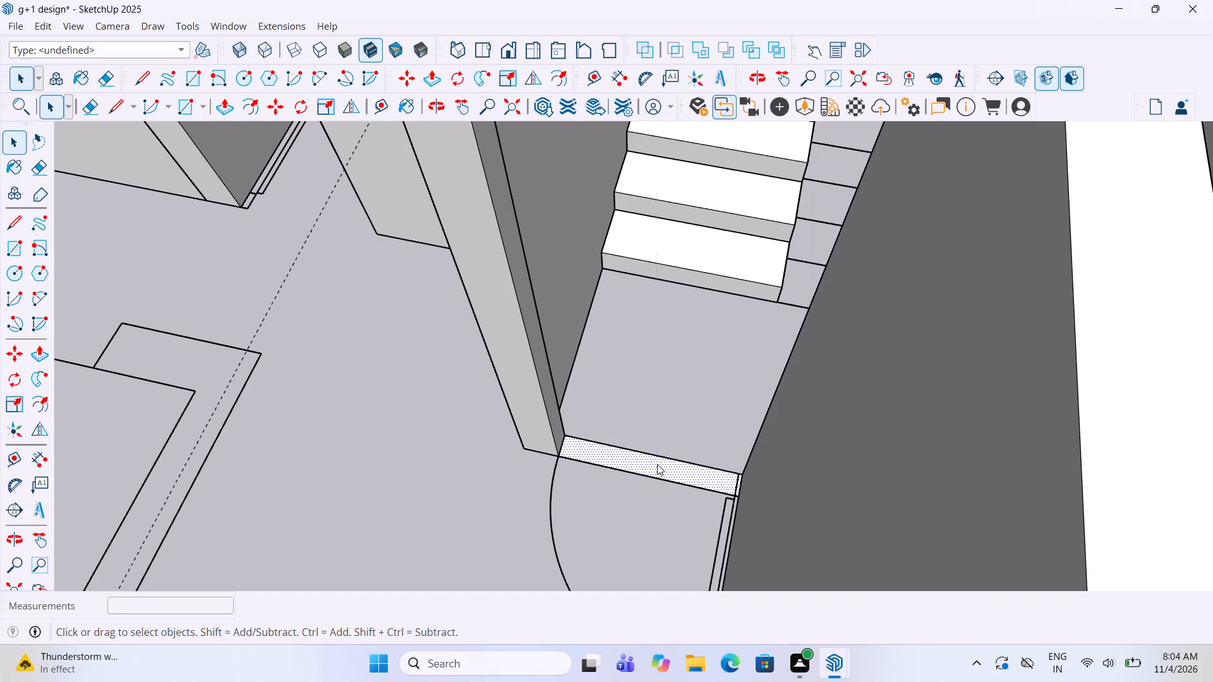
left_click(718, 299)
Draw a rectangle 3' by 4 1/2" across the doorway on the dividing wall's other side and make it a group.
scroll(440, 482, "down", 4)
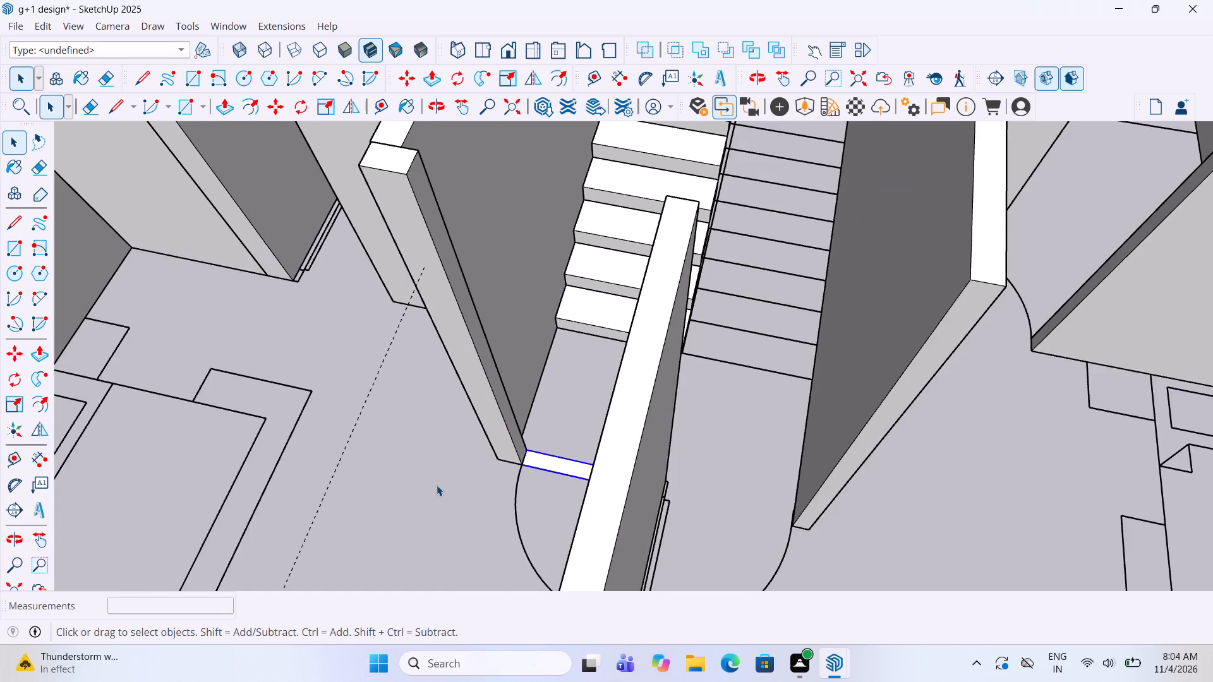
scroll(436, 485, "down", 4)
scroll(481, 497, "up", 3)
key("Escape")
scroll(667, 542, "up", 2)
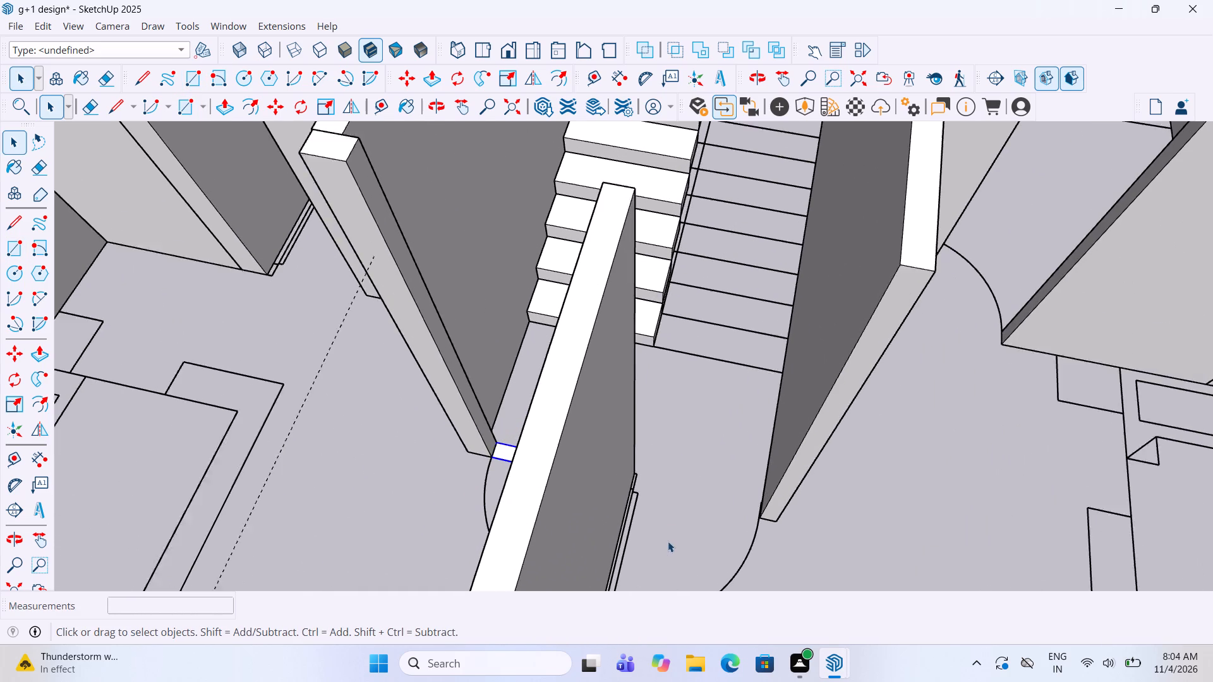
scroll(668, 541, "up", 1)
left_click(13, 240)
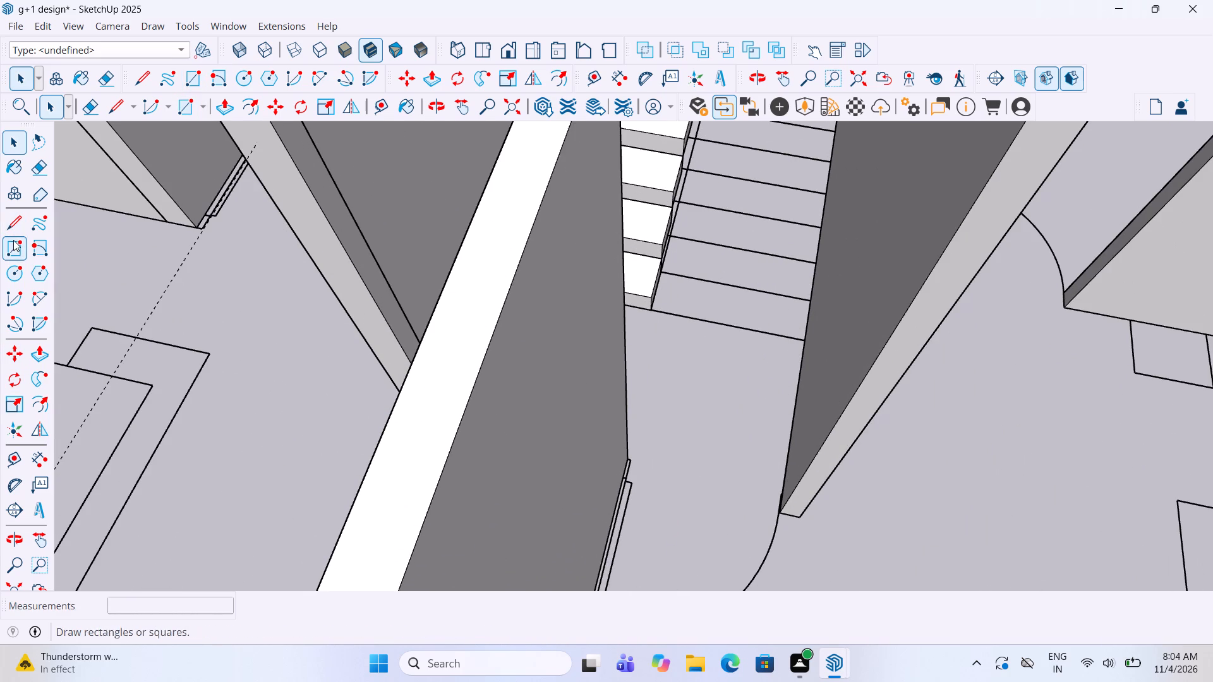
left_click(784, 512)
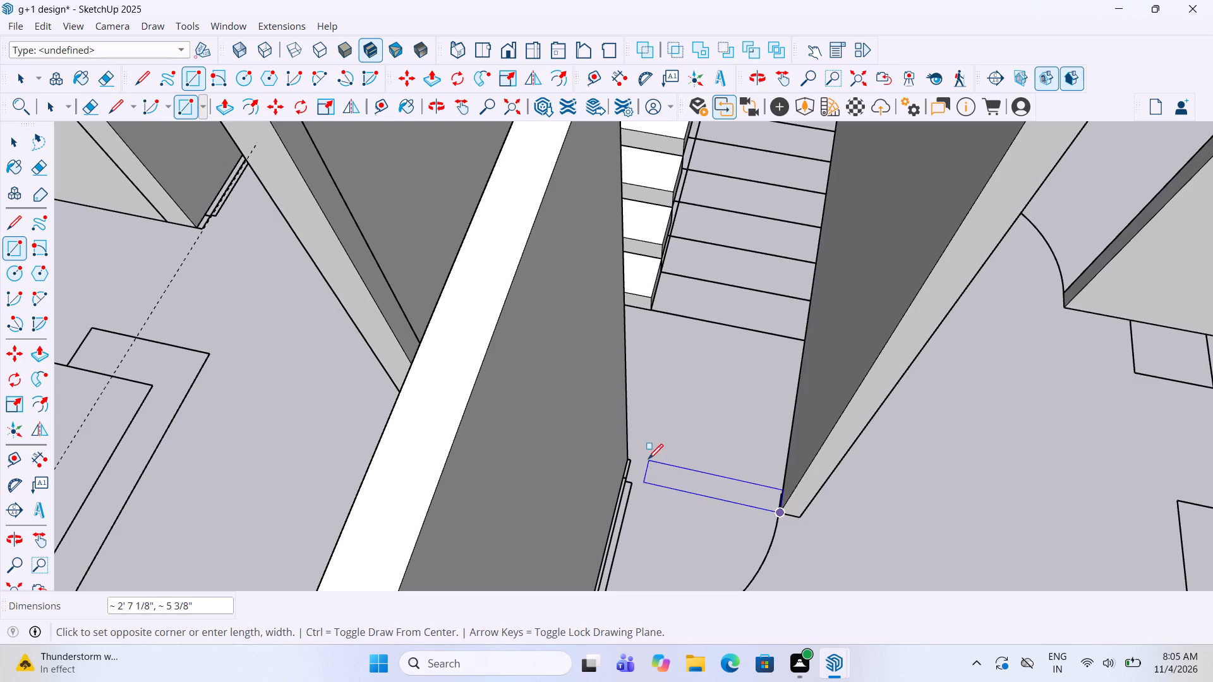
left_click(627, 455)
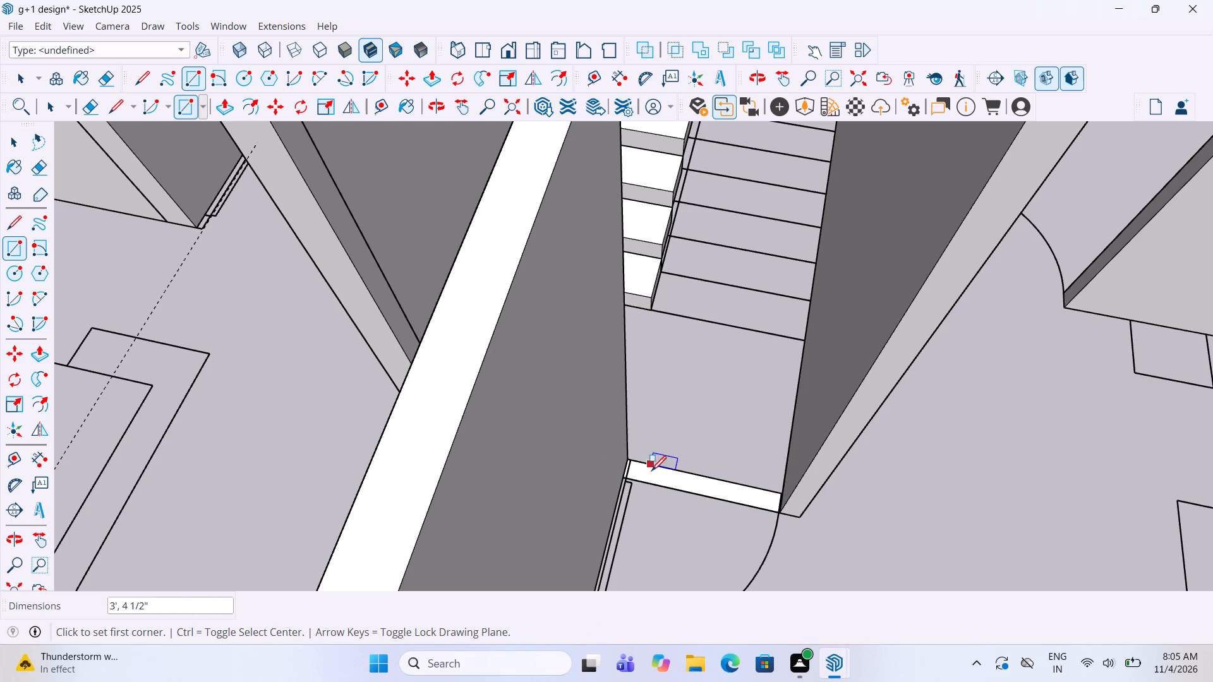
key("space")
left_click(653, 477)
right_click(653, 477)
left_click(735, 306)
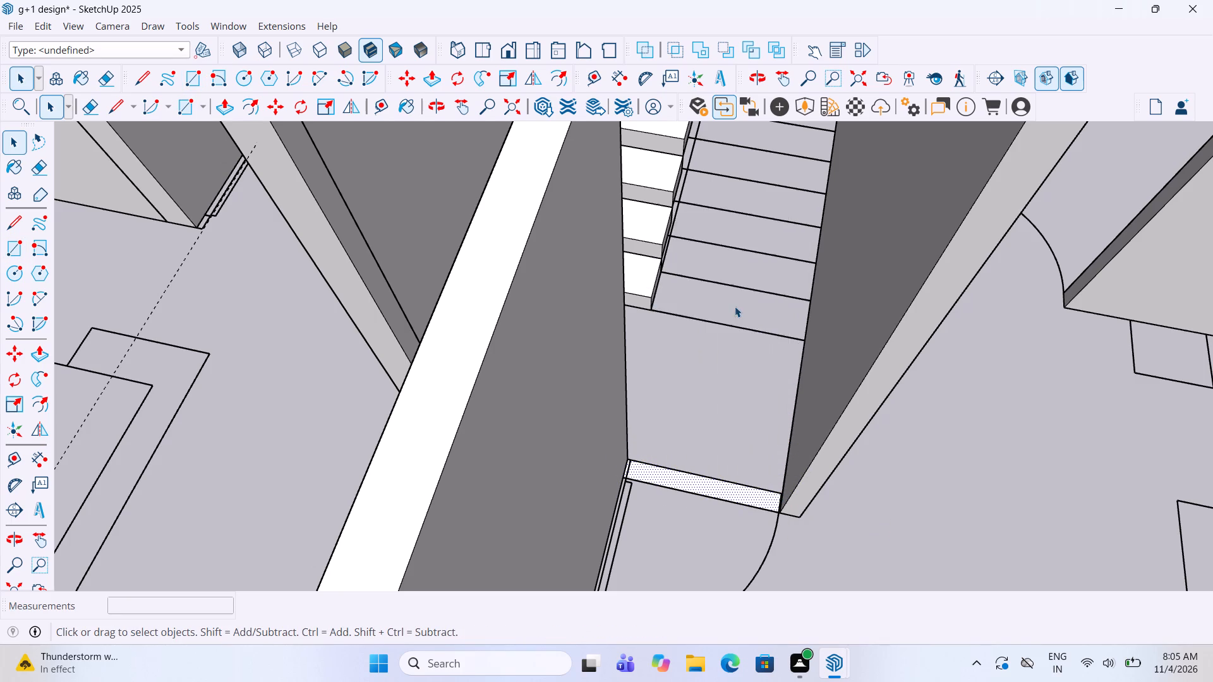
Inside the 3' wide doorway group, pull the rectangle up 10' to the top of the dividing wall.
scroll(718, 340, "down", 3)
middle_click_drag(647, 406, 687, 434)
double_click(705, 444)
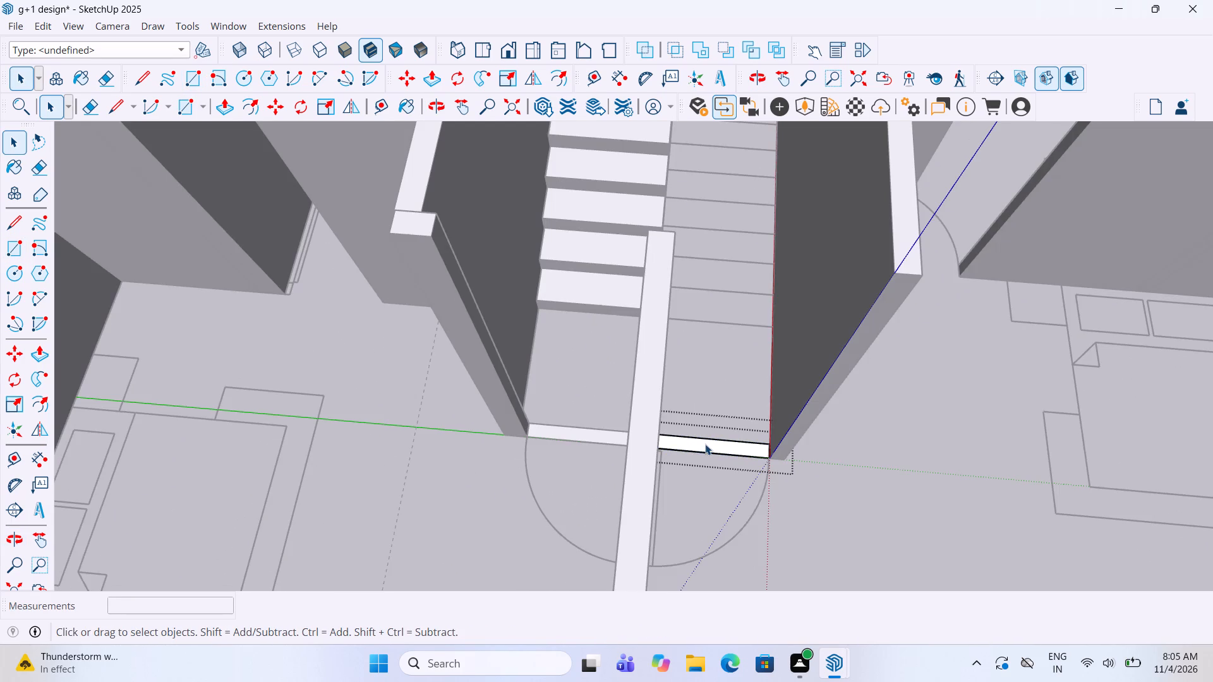
key("p")
left_click(706, 444)
left_click(634, 443)
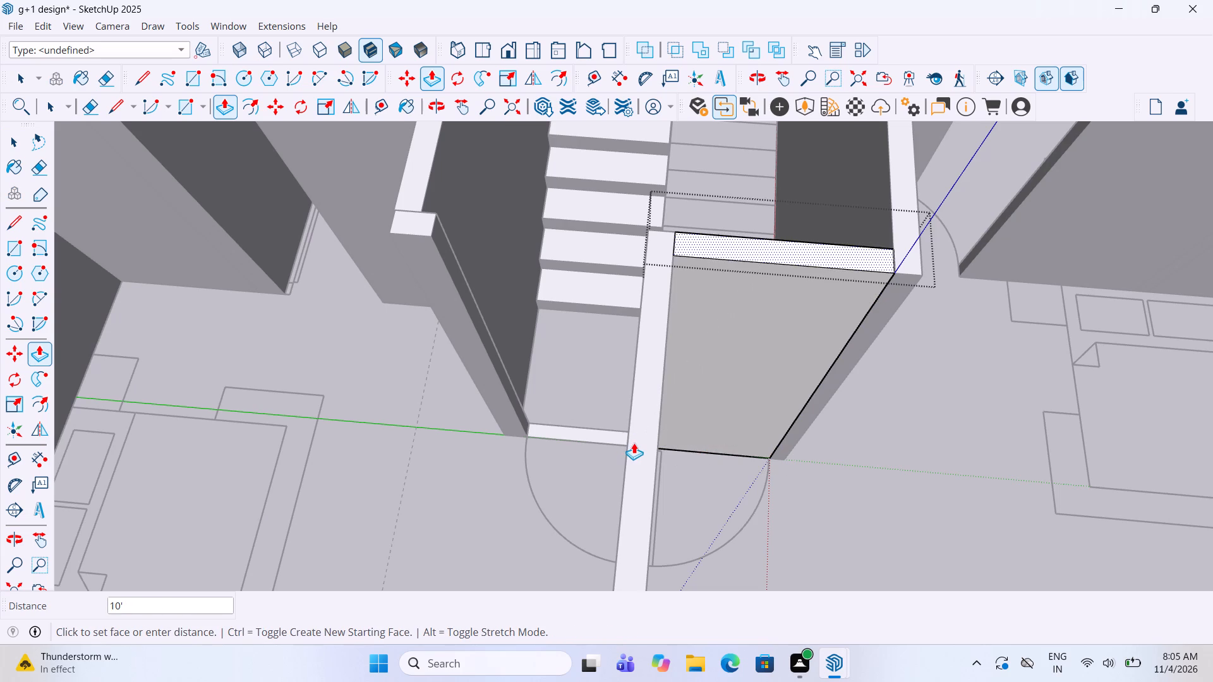
key("space")
left_click(864, 490)
Inside the doorway group at the foot of the built steps, pull the rectangle up level with the adjoining walls.
double_click(576, 429)
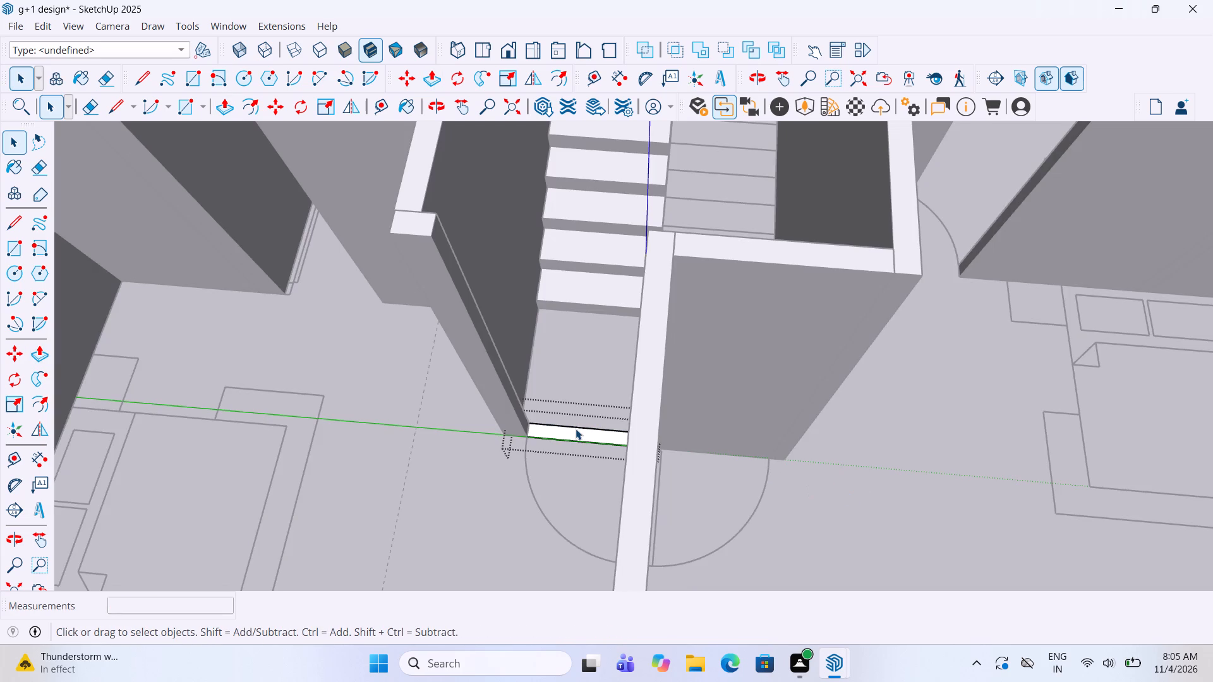
key("p")
left_click(576, 429)
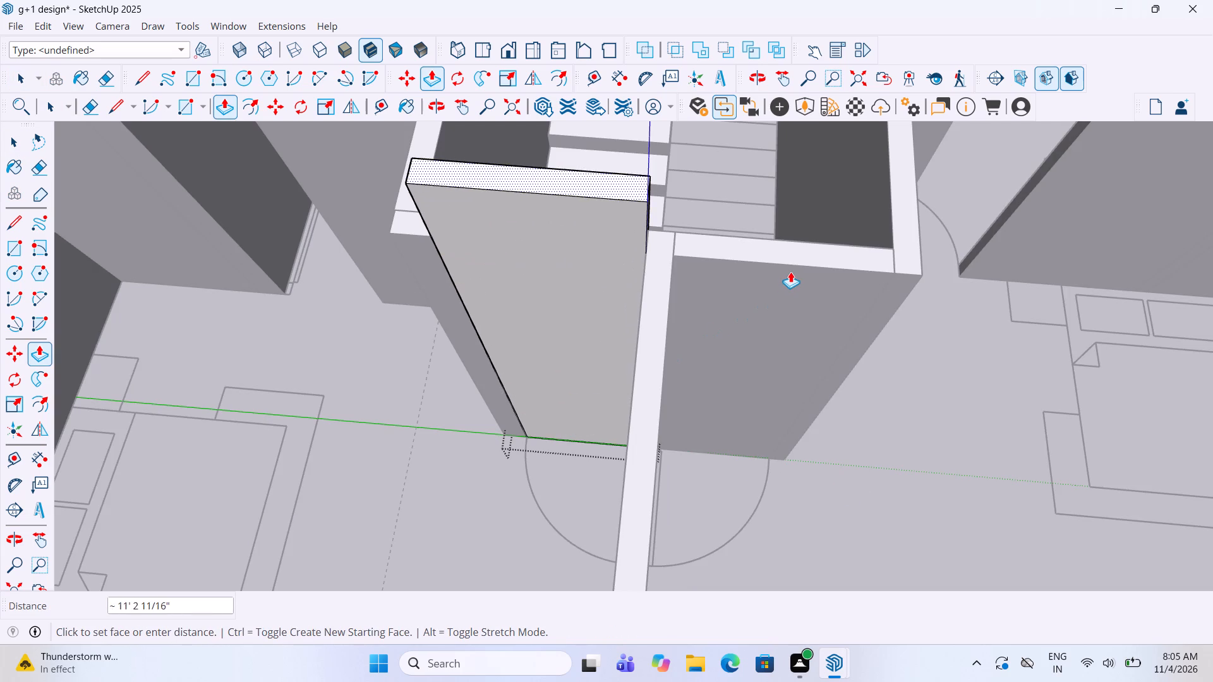
left_click(743, 263)
key("space")
left_click(874, 534)
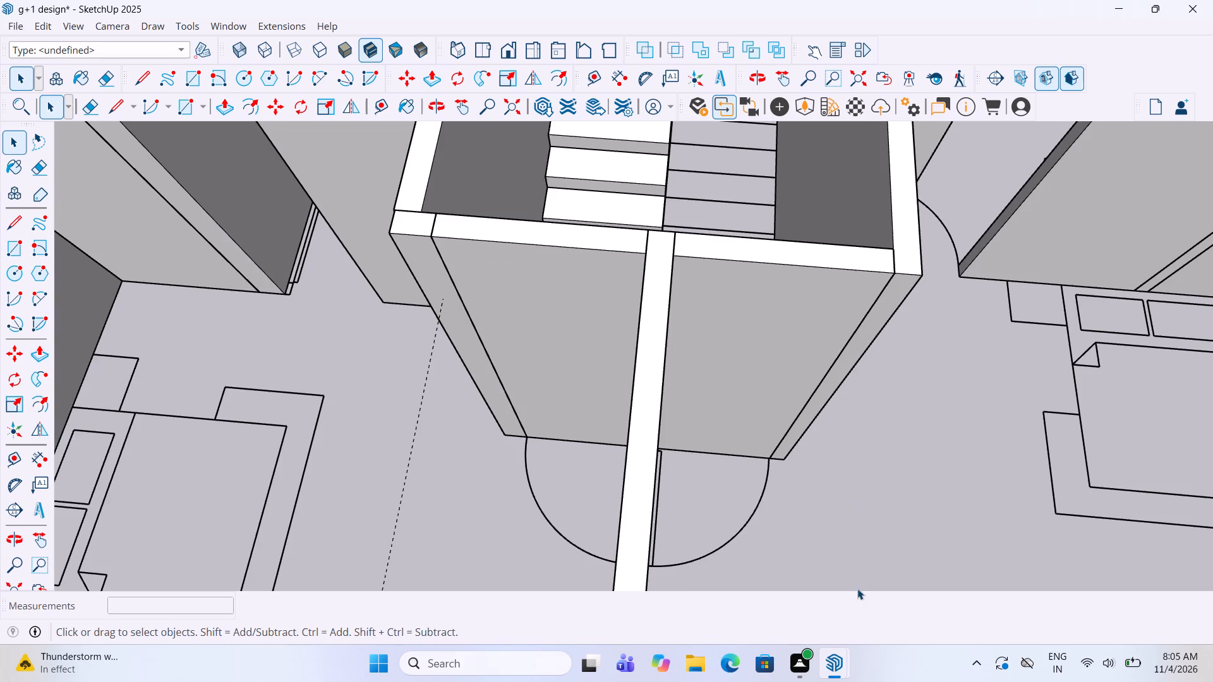
Place a horizontal guide 8' above the bottom edge of the doorway panels in front of the staircase.
left_click(13, 458)
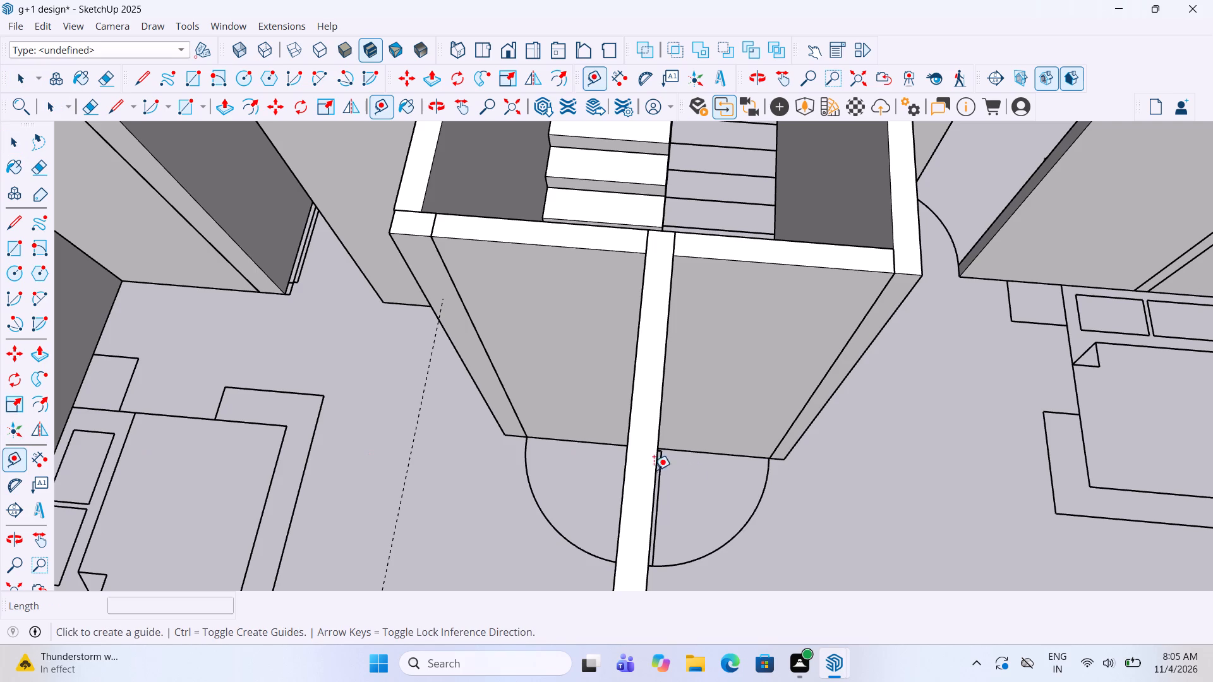
left_click(576, 441)
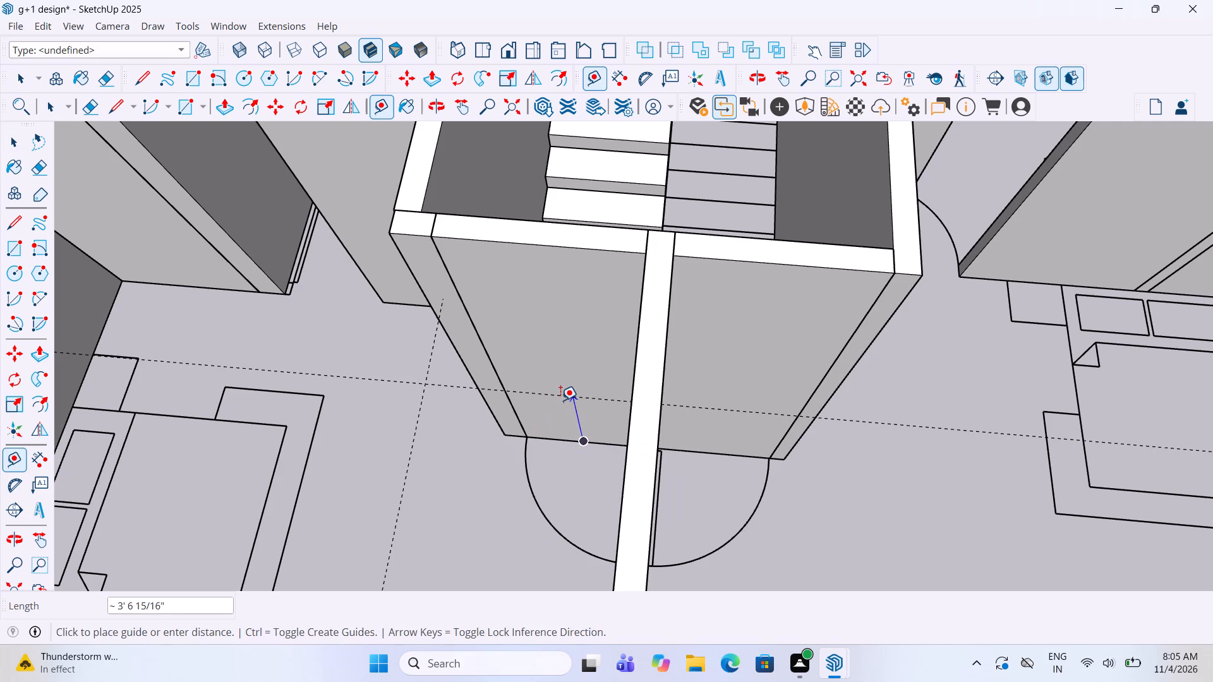
type("8'")
key("Return")
key("space")
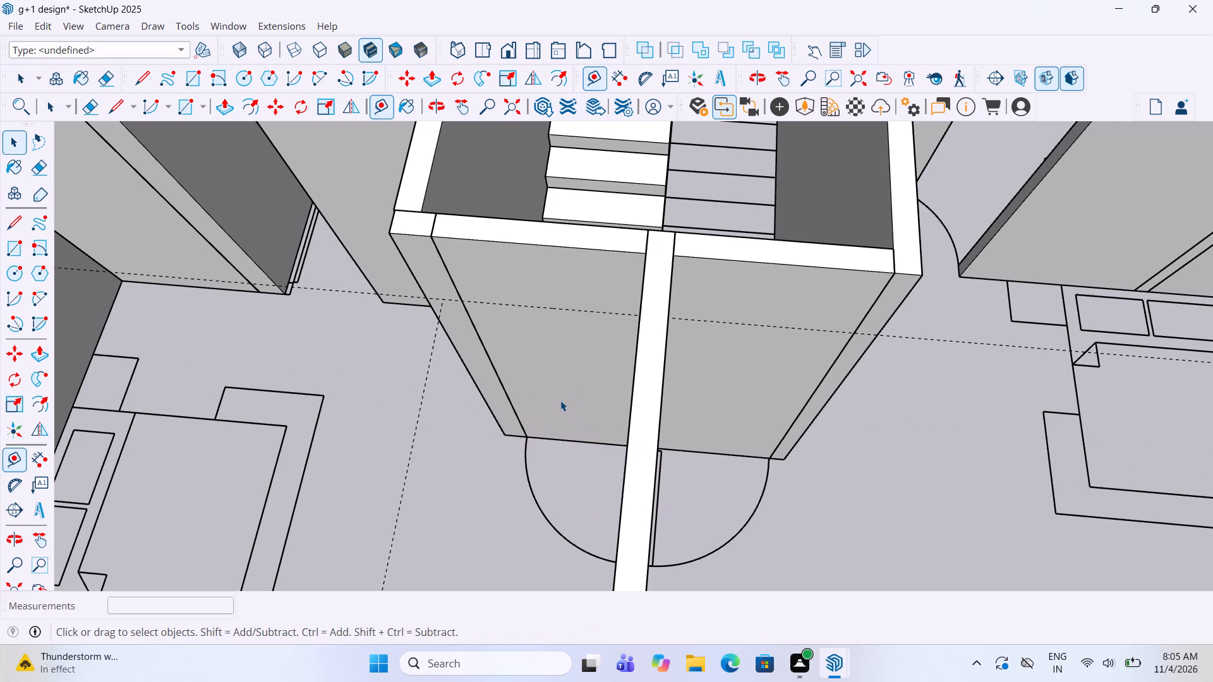
Open the doorway panel group at the foot of the built steps for editing, ready for drawing a rectangle.
left_click(565, 395)
left_click(565, 395)
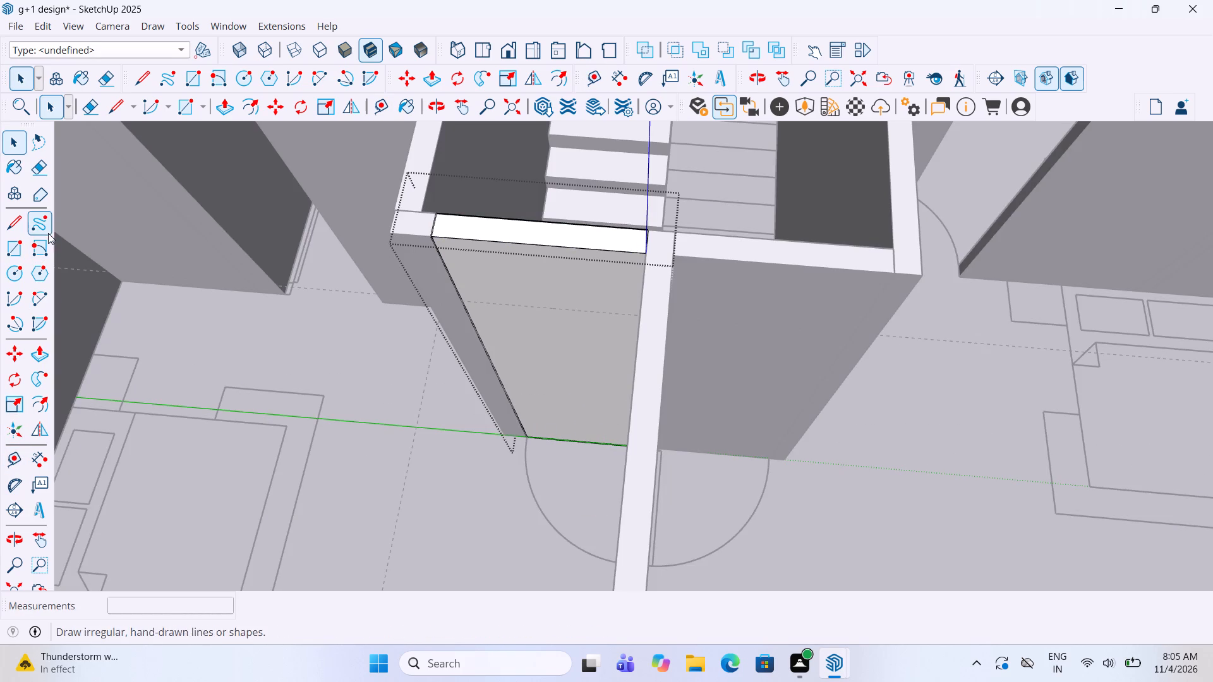
left_click(20, 244)
middle_click_drag(758, 434, 896, 290)
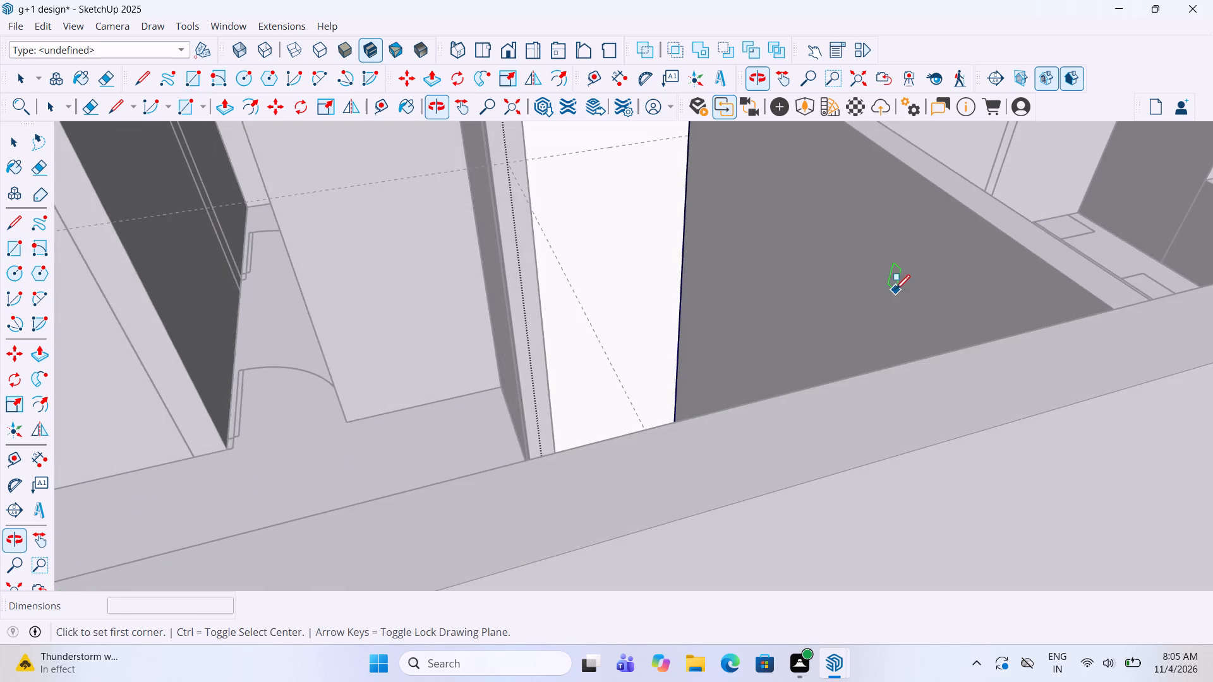
scroll(890, 287, "down", 2)
middle_click_drag(884, 282, 780, 369)
scroll(699, 218, "up", 2)
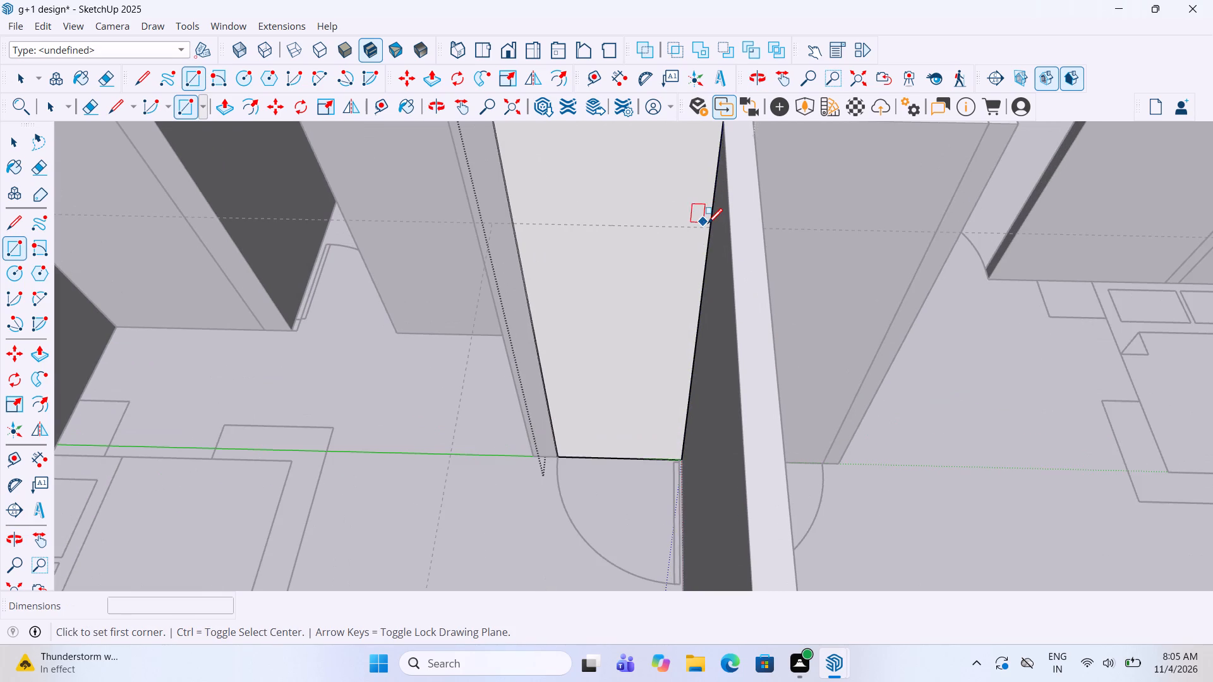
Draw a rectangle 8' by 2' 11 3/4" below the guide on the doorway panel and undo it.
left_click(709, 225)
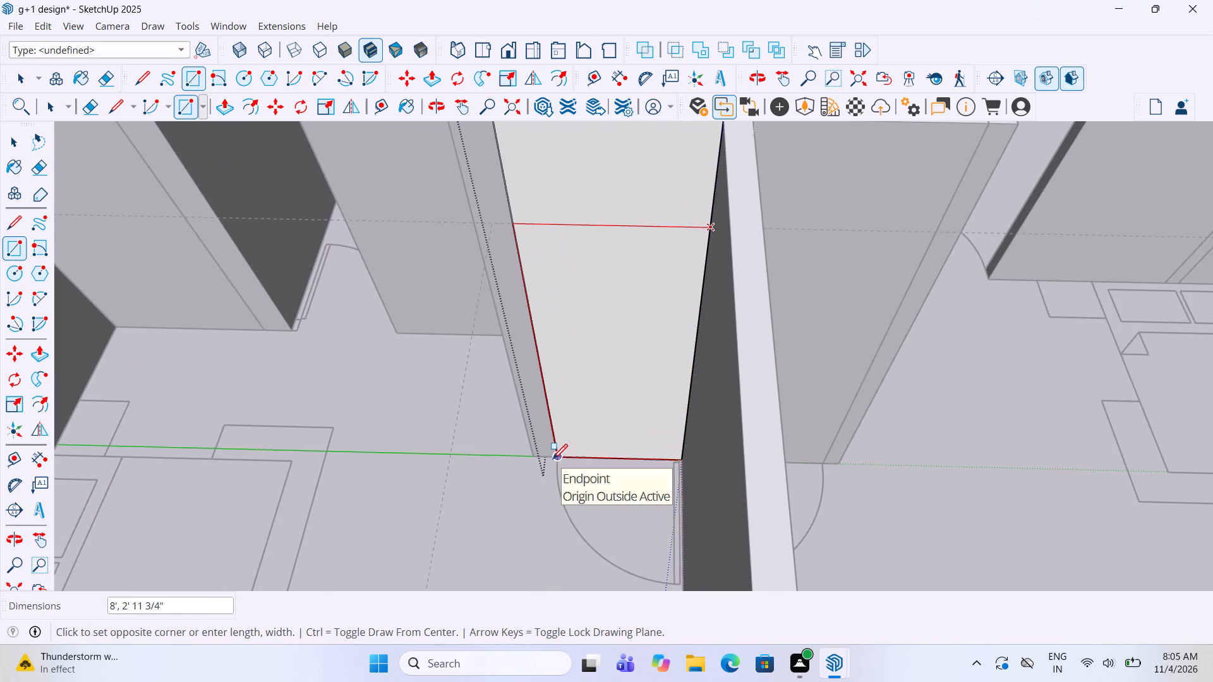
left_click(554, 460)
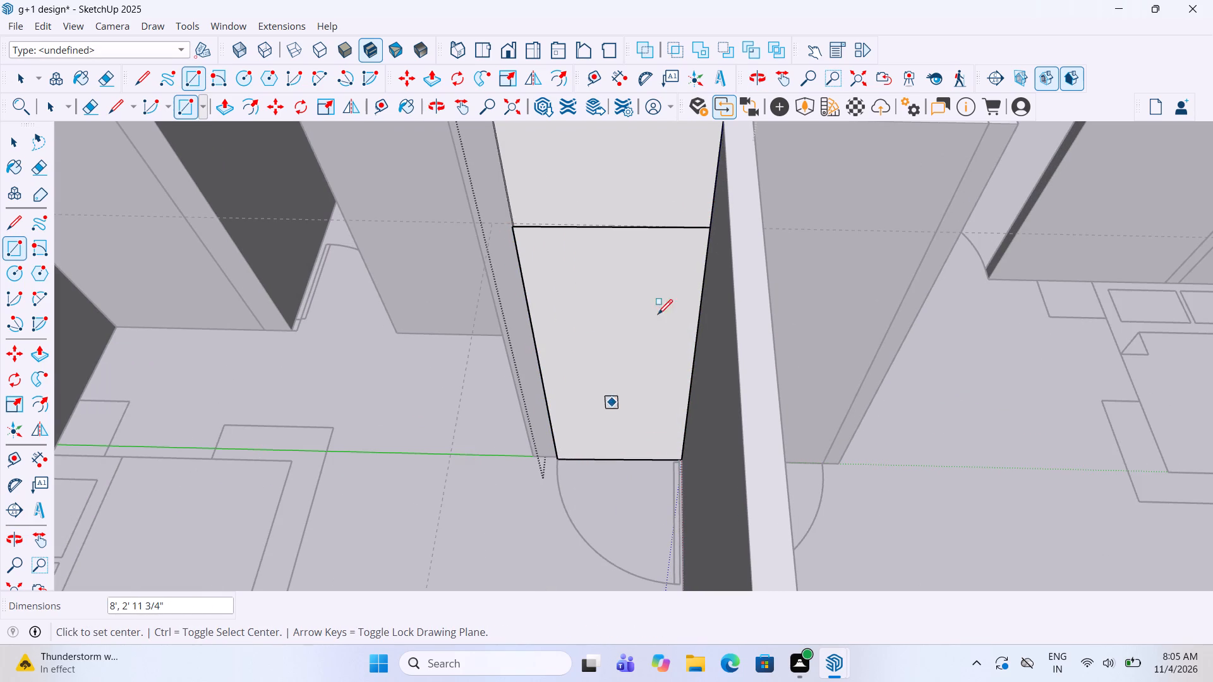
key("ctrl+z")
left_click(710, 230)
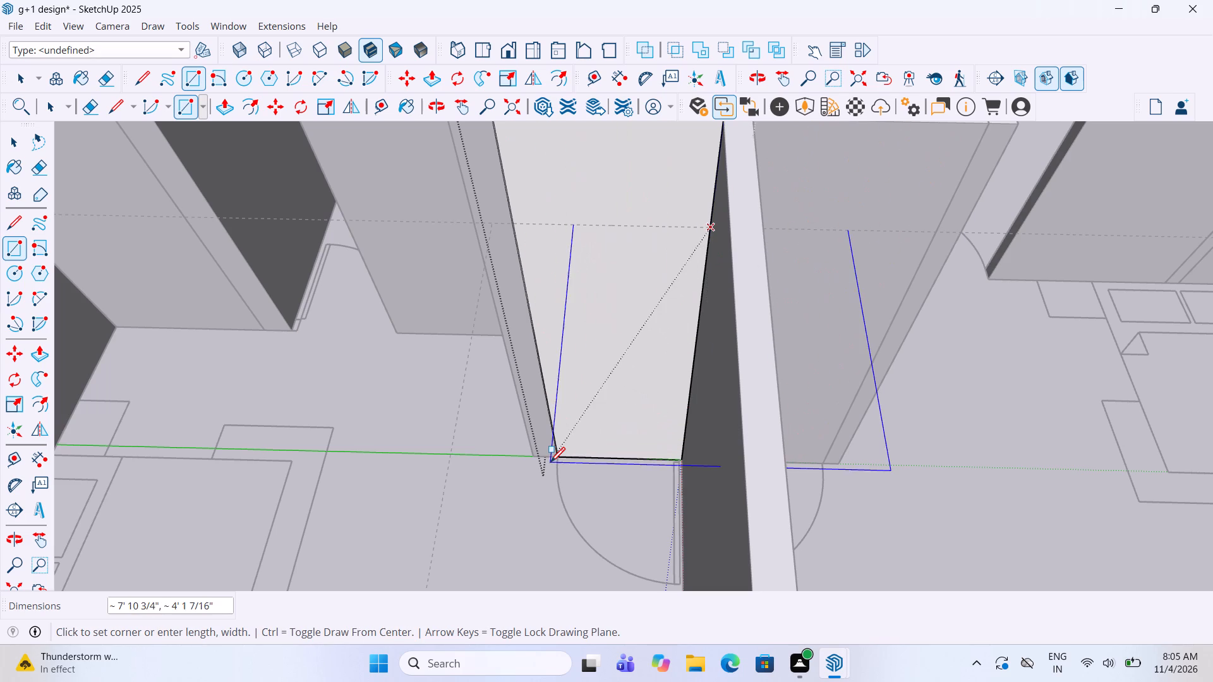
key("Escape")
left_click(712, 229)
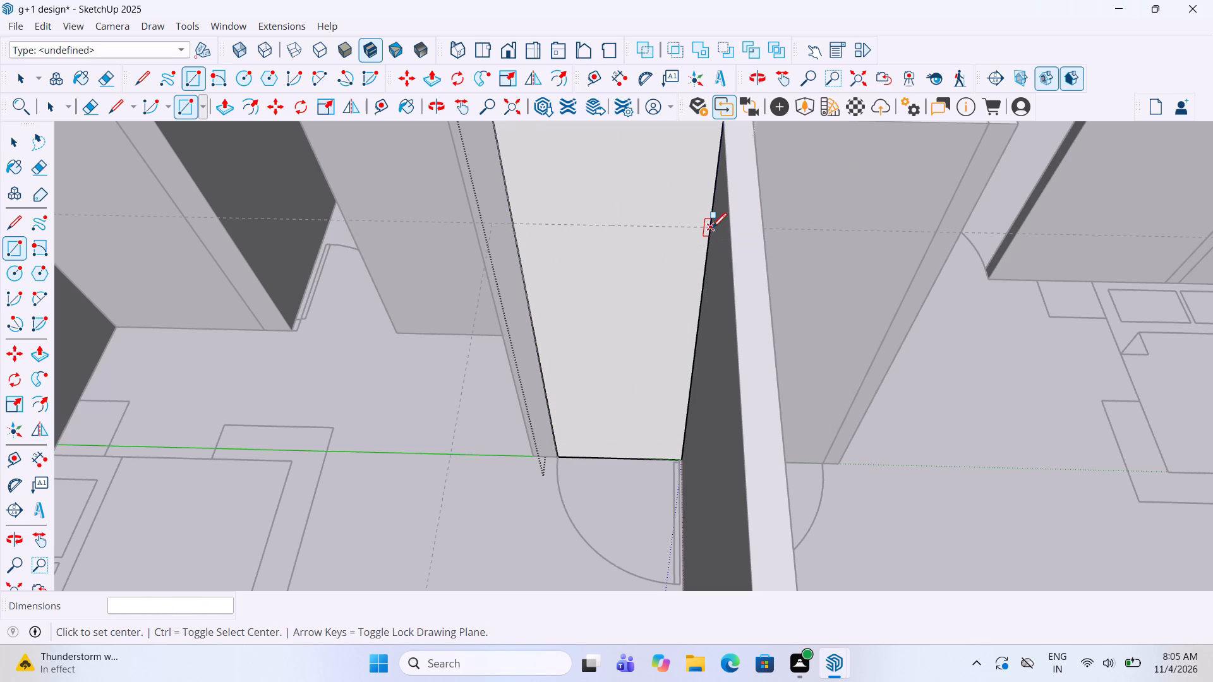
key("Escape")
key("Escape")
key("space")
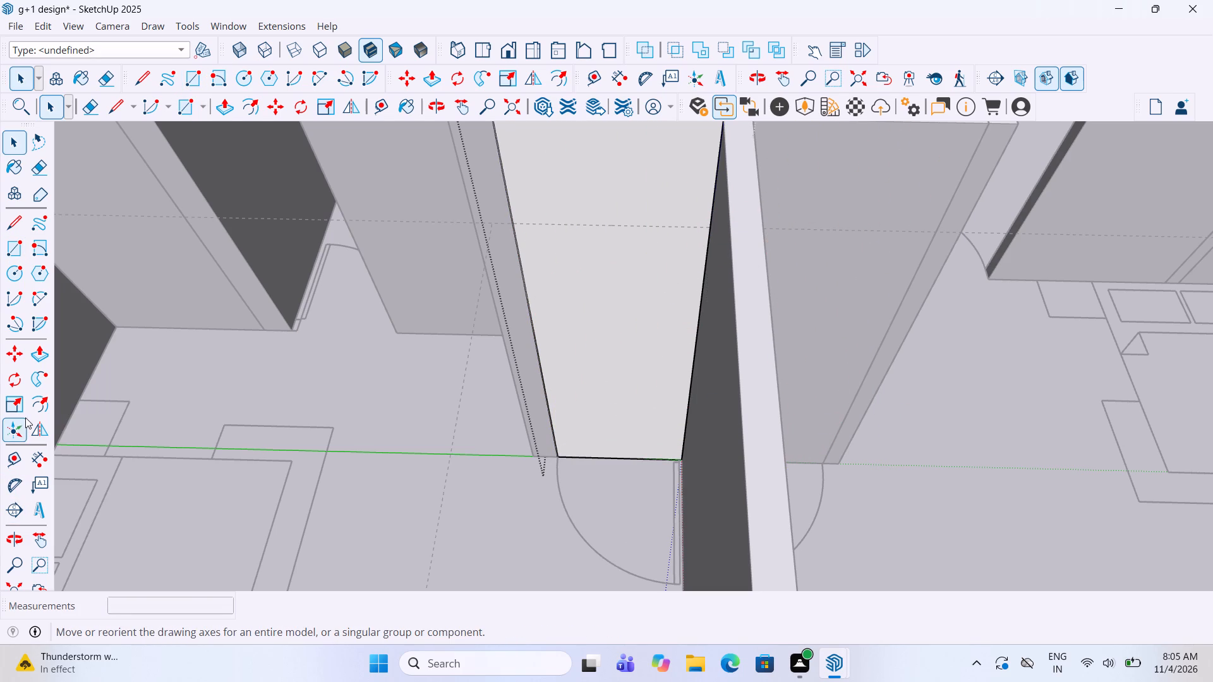
Cut a door opening 8' by 2' 11 3/4" below the guide through the 4 1/2" thick panel by the built steps.
left_click(6, 243)
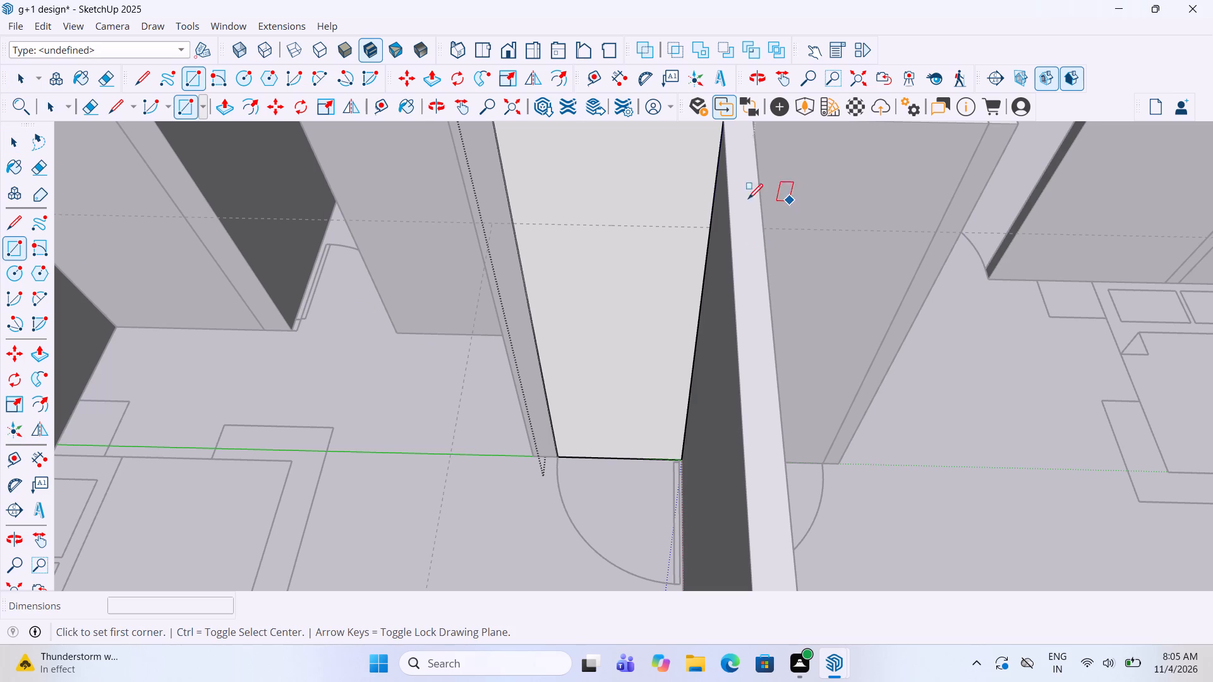
left_click(708, 232)
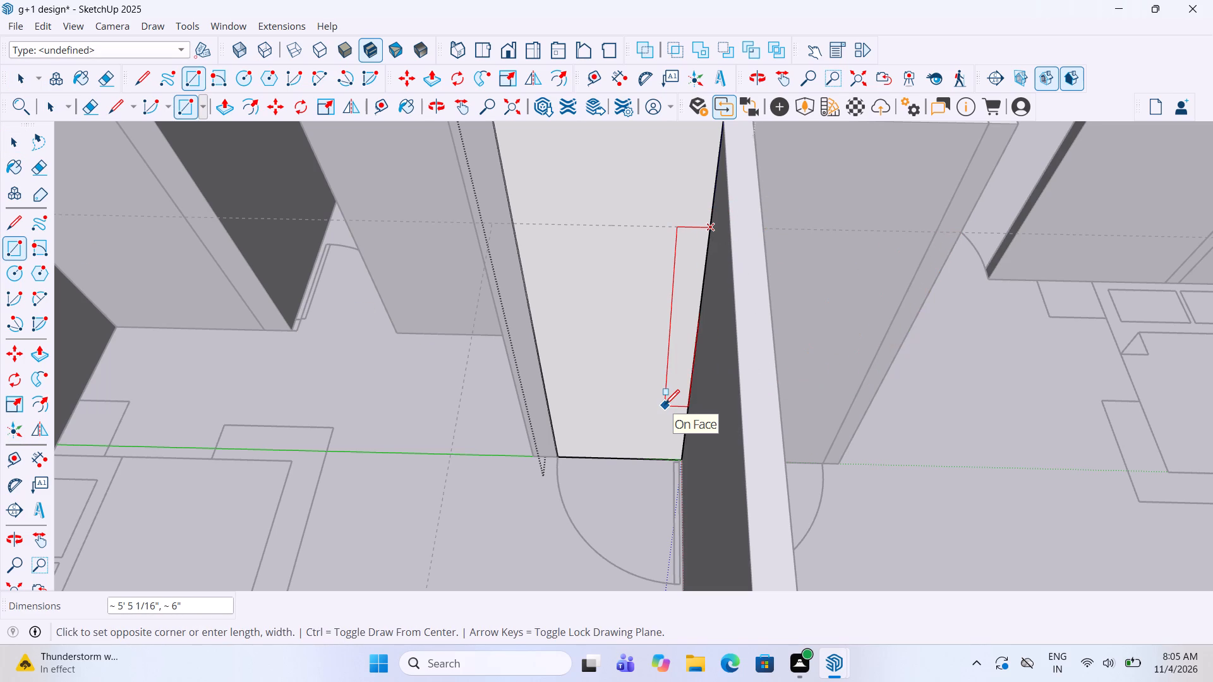
scroll(645, 357, "up", 1)
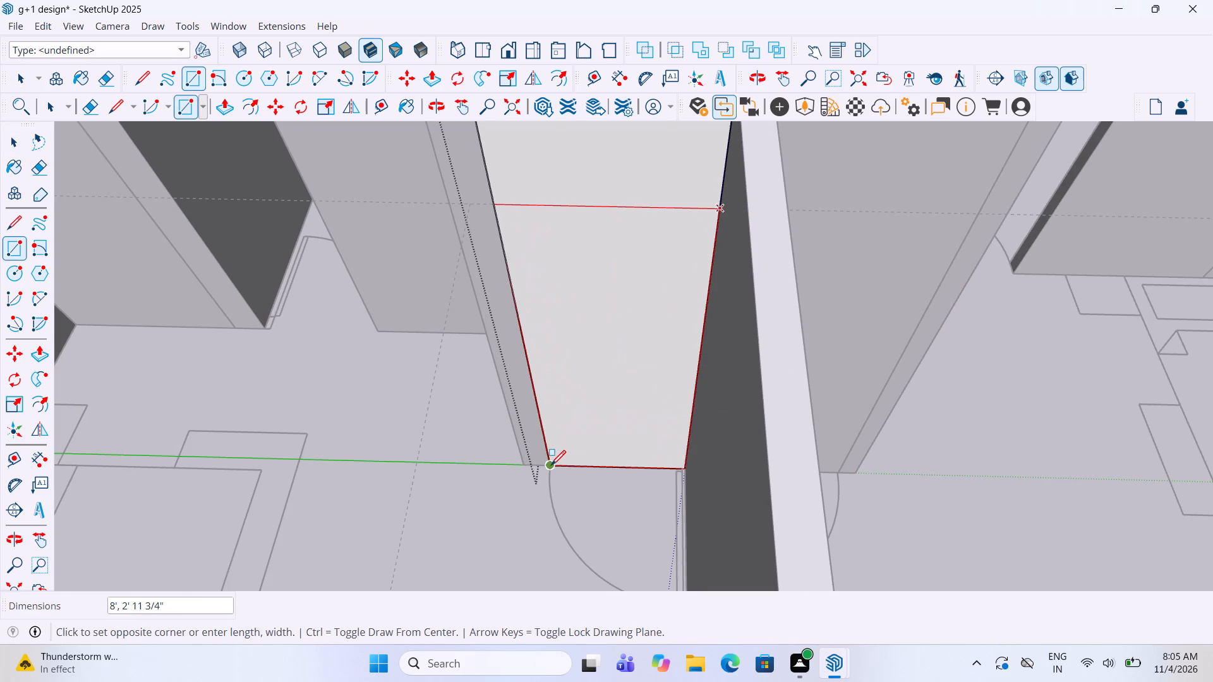
left_click(551, 467)
key("p")
left_click_drag(619, 411, 622, 351)
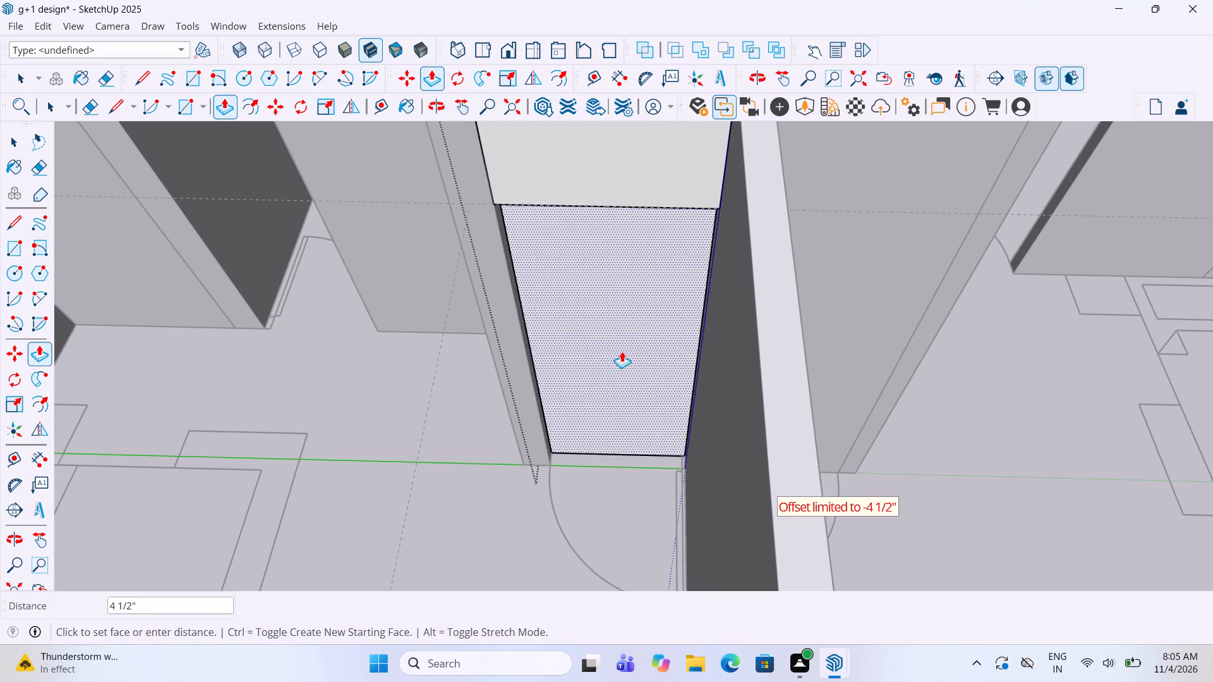
left_click_drag(622, 351, 619, 310)
key("space")
left_click(598, 636)
left_click(596, 549)
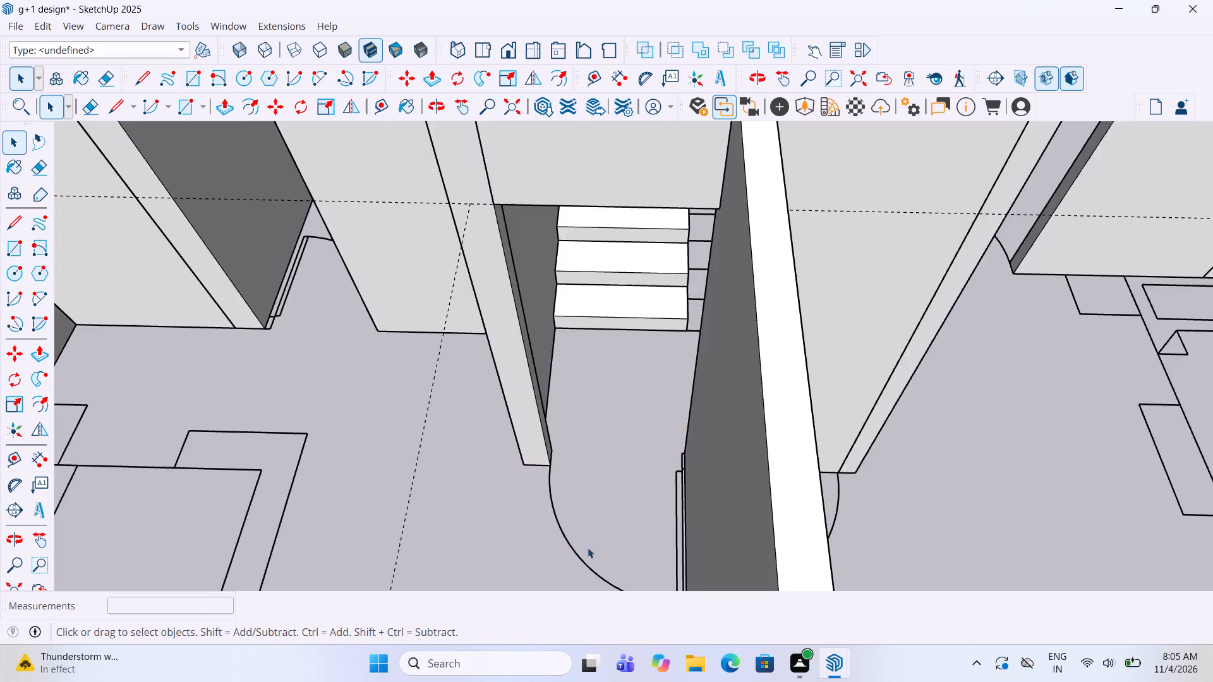
Inside the doorway panel group on the dividing wall's other side, cut an opening 8' by about 2' 11" below the guide.
scroll(565, 537, "down", 5)
scroll(704, 395, "up", 2)
double_click(704, 396)
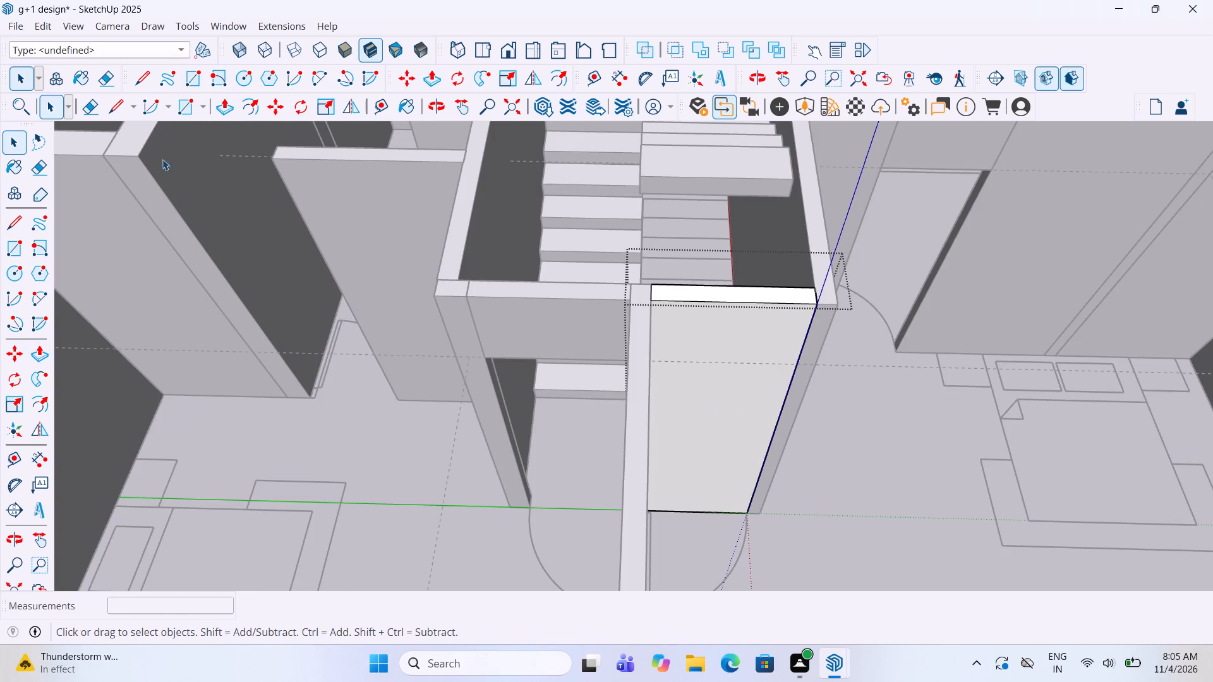
left_click(20, 239)
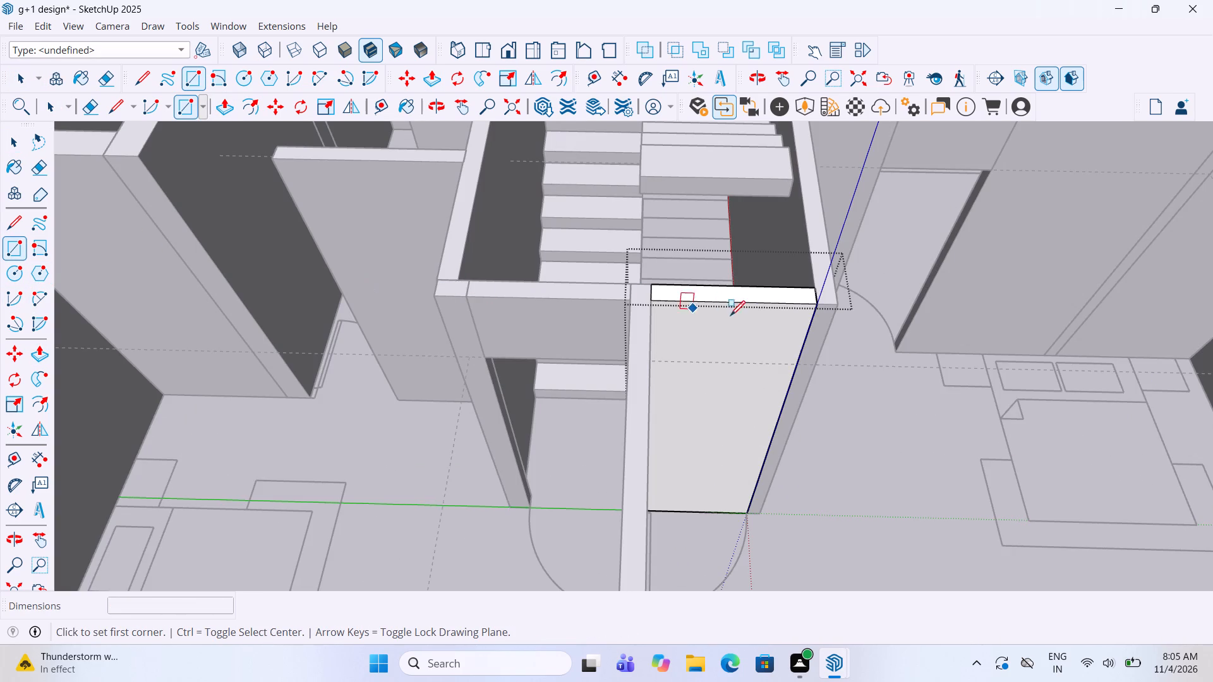
scroll(739, 369, "up", 3)
left_click(819, 363)
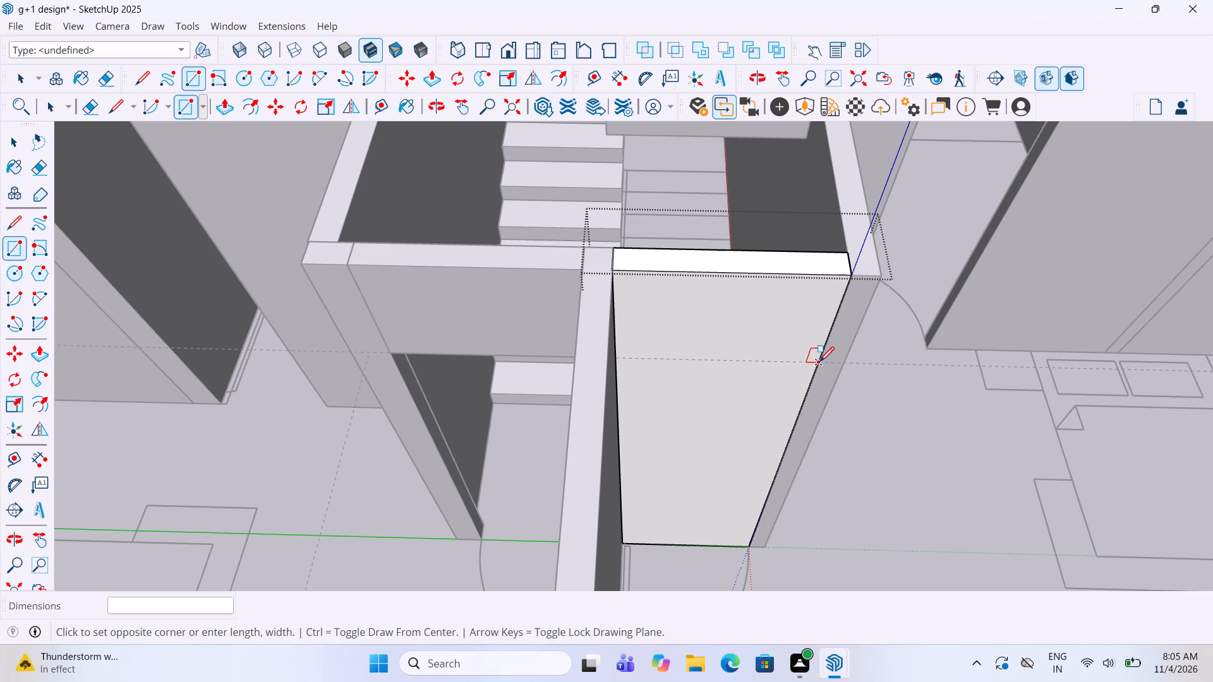
middle_click_drag(701, 473, 608, 460)
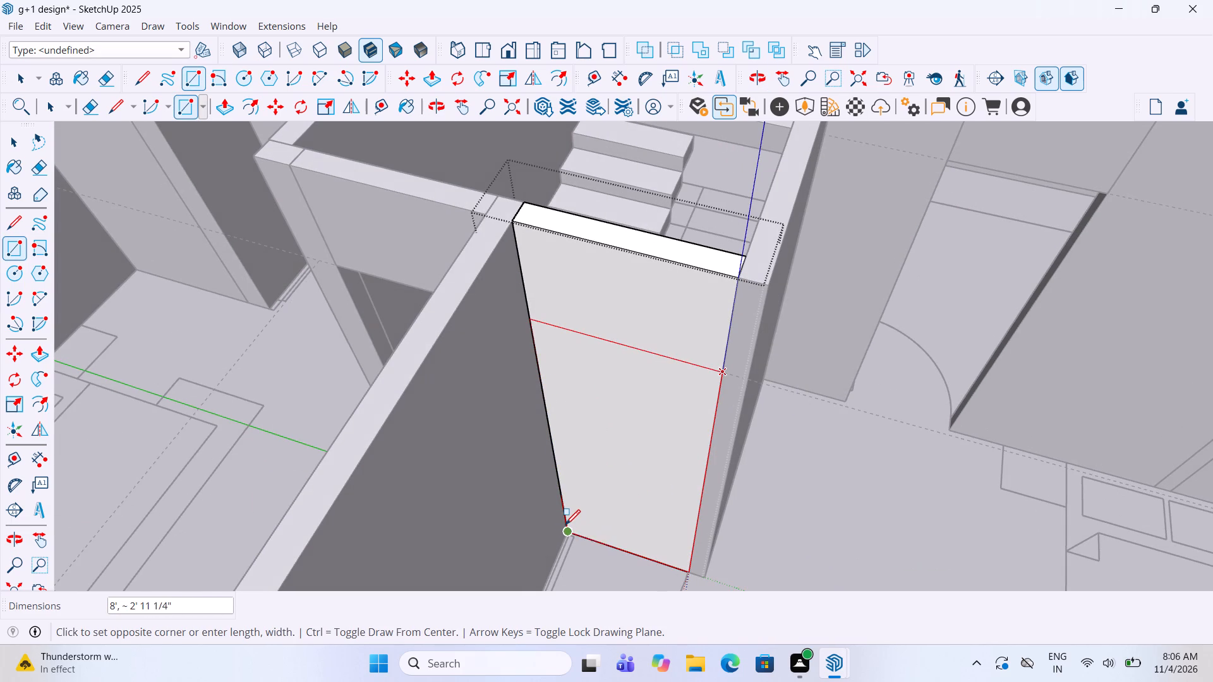
left_click(565, 526)
key("p")
left_click_drag(627, 501, 648, 426)
key("space")
left_click(867, 537)
Delete the two guides running lengthwise through the upper-floor model.
scroll(784, 378, "down", 2)
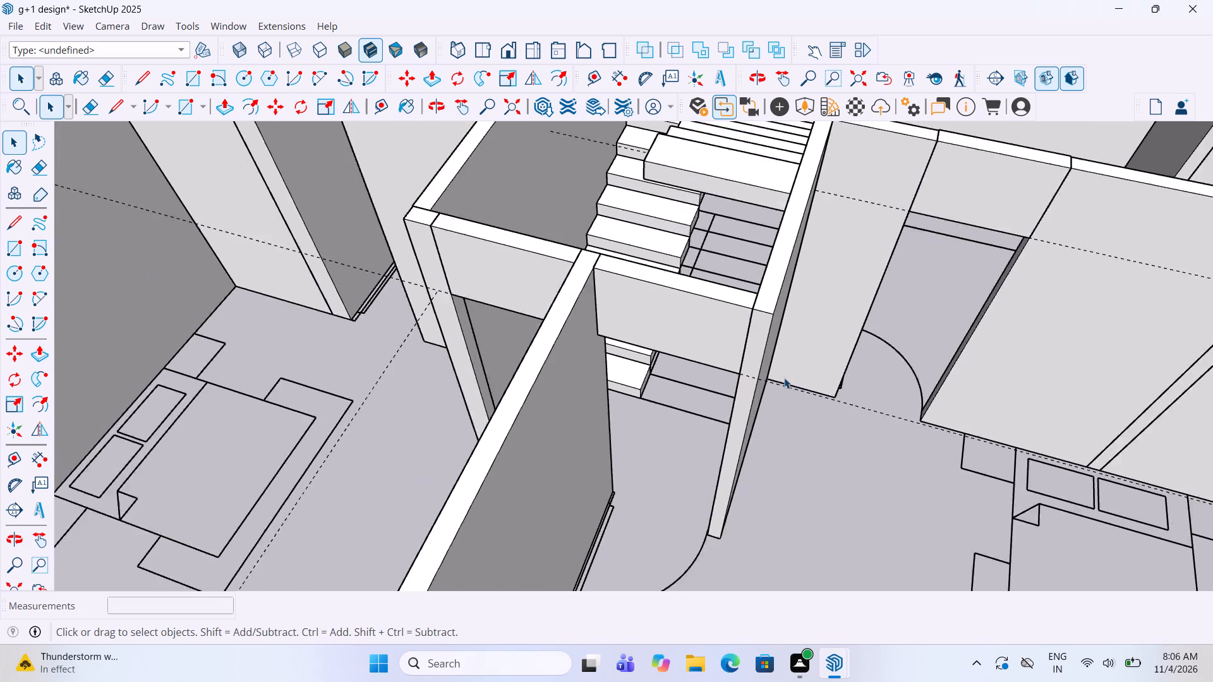
scroll(784, 378, "down", 13)
middle_click_drag(345, 362, 380, 357)
left_click_drag(406, 368, 380, 313)
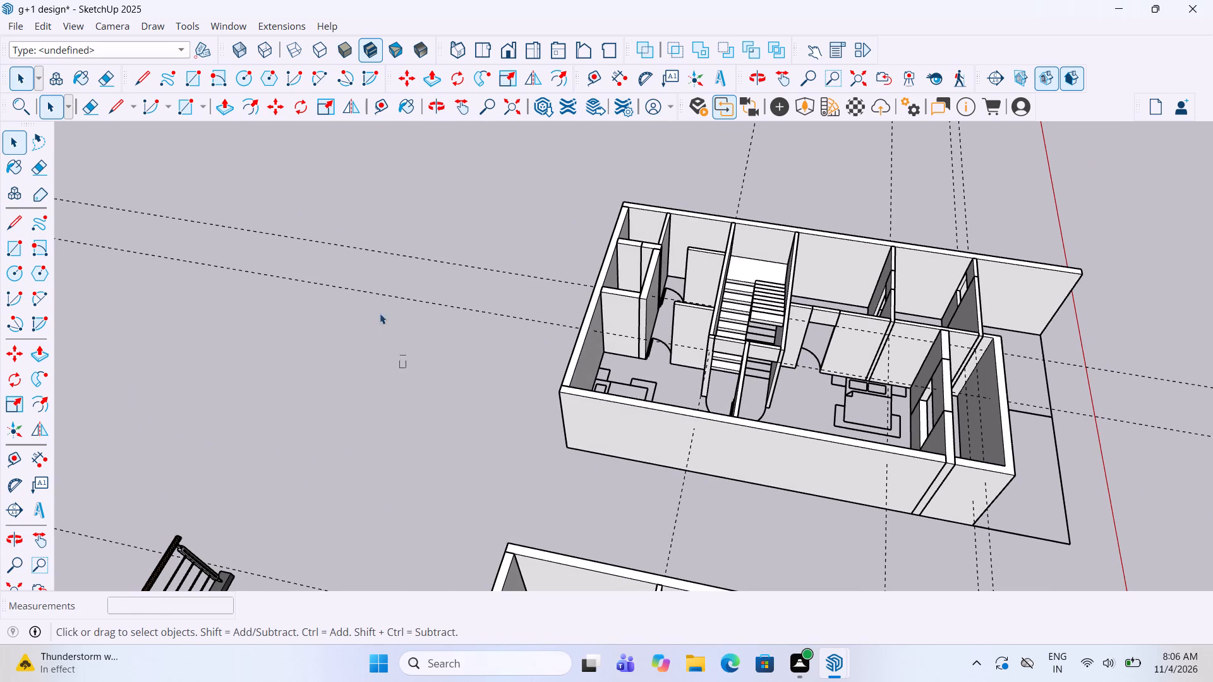
left_click_drag(380, 313, 328, 209)
key("Delete")
Delete the guides running crosswise through both floor models.
scroll(423, 465, "down", 4)
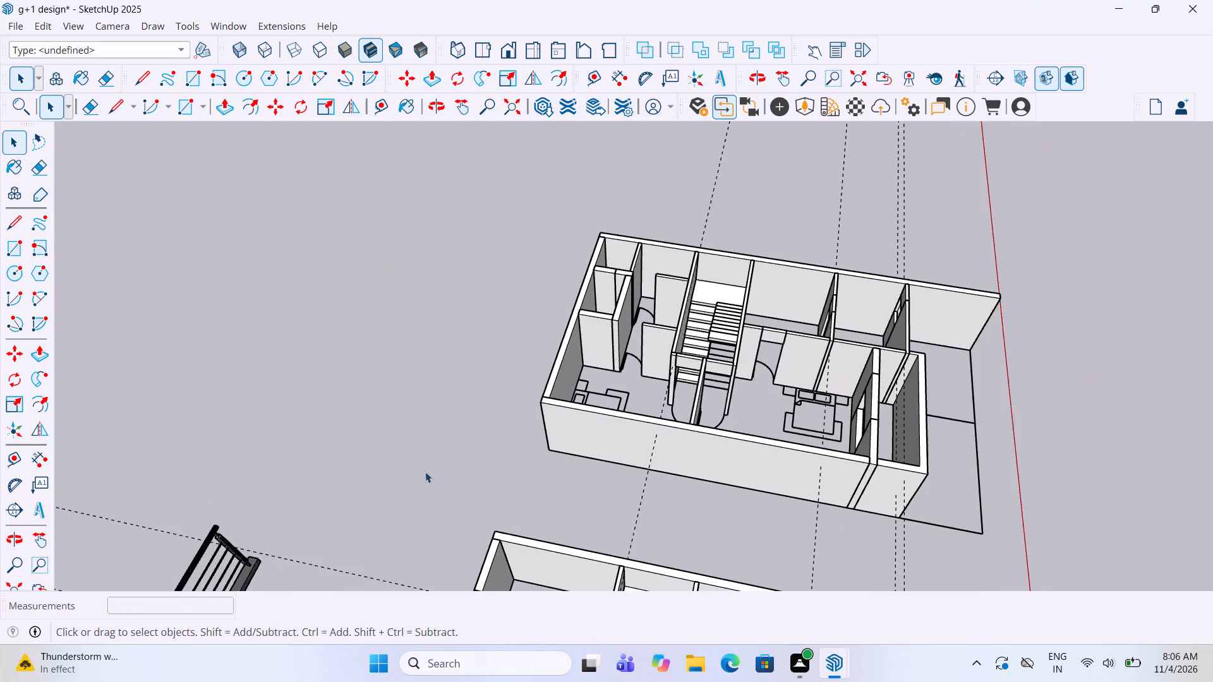
scroll(889, 97, "up", 2)
left_click_drag(874, 272, 585, 206)
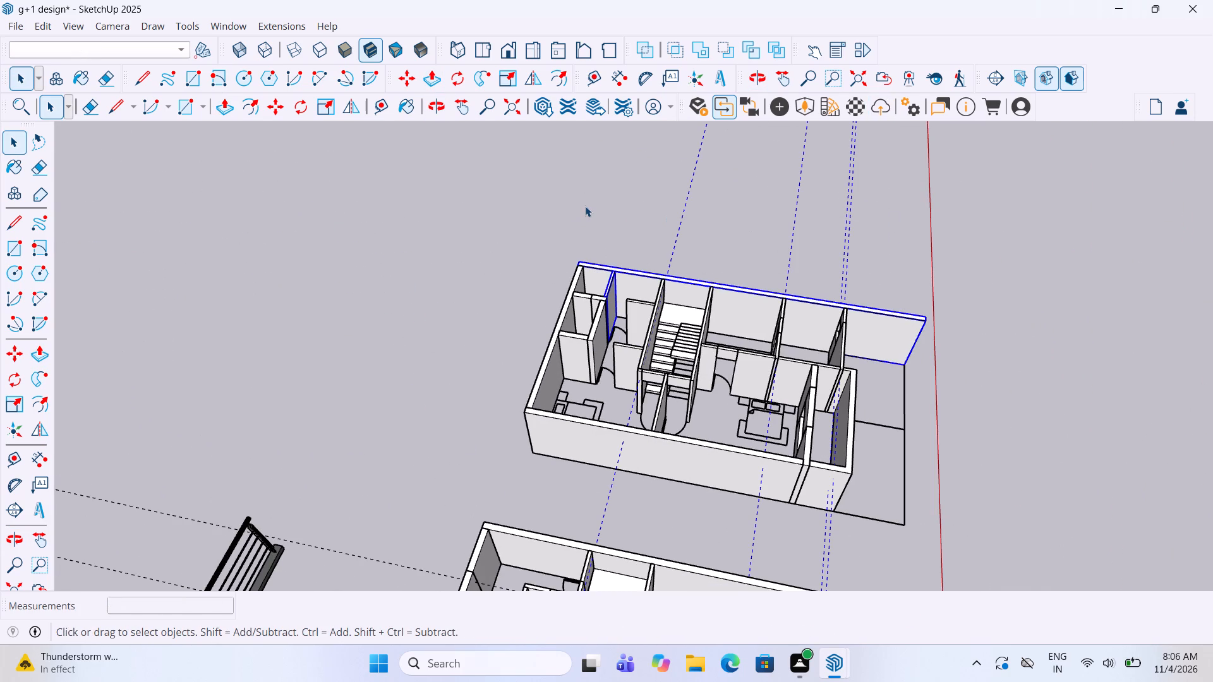
left_click_drag(859, 264, 825, 212)
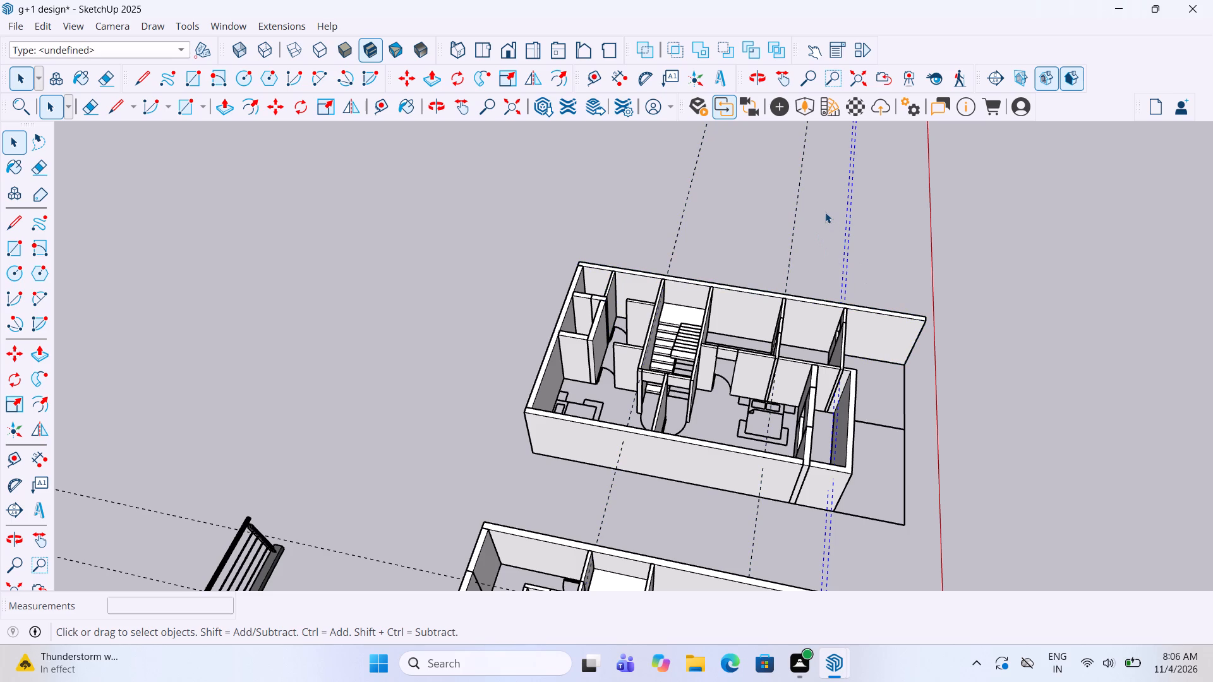
key("Delete")
left_click_drag(818, 240, 751, 188)
key("Delete")
left_click_drag(731, 215, 660, 177)
key("Delete")
Delete the remaining lengthwise guides beside the ground-floor model.
scroll(682, 210, "down", 9)
scroll(900, 609, "up", 1)
left_click_drag(983, 525, 967, 393)
key("Delete")
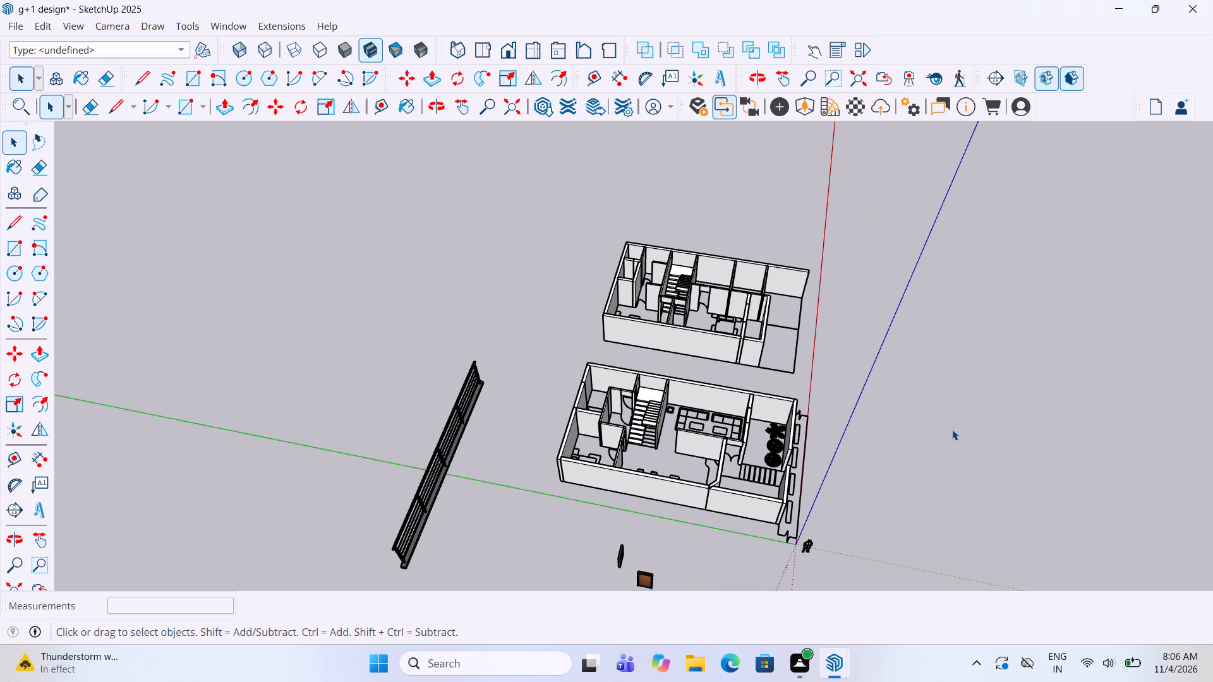
Draw a rectangle about 2' 9" long across the upper-floor bedroom doorway beside the staircase and make it a group.
scroll(854, 360, "up", 6)
middle_click_drag(854, 359, 946, 310)
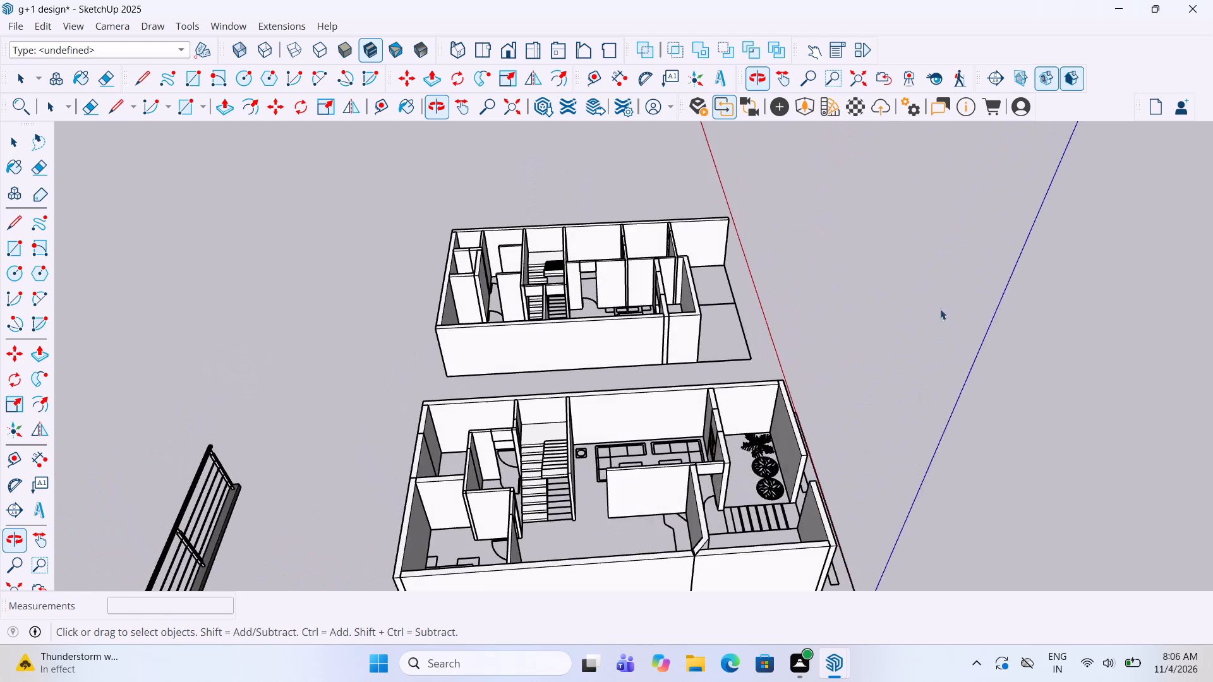
scroll(236, 217, "up", 4)
scroll(561, 311, "up", 4)
middle_click_drag(563, 311, 538, 419)
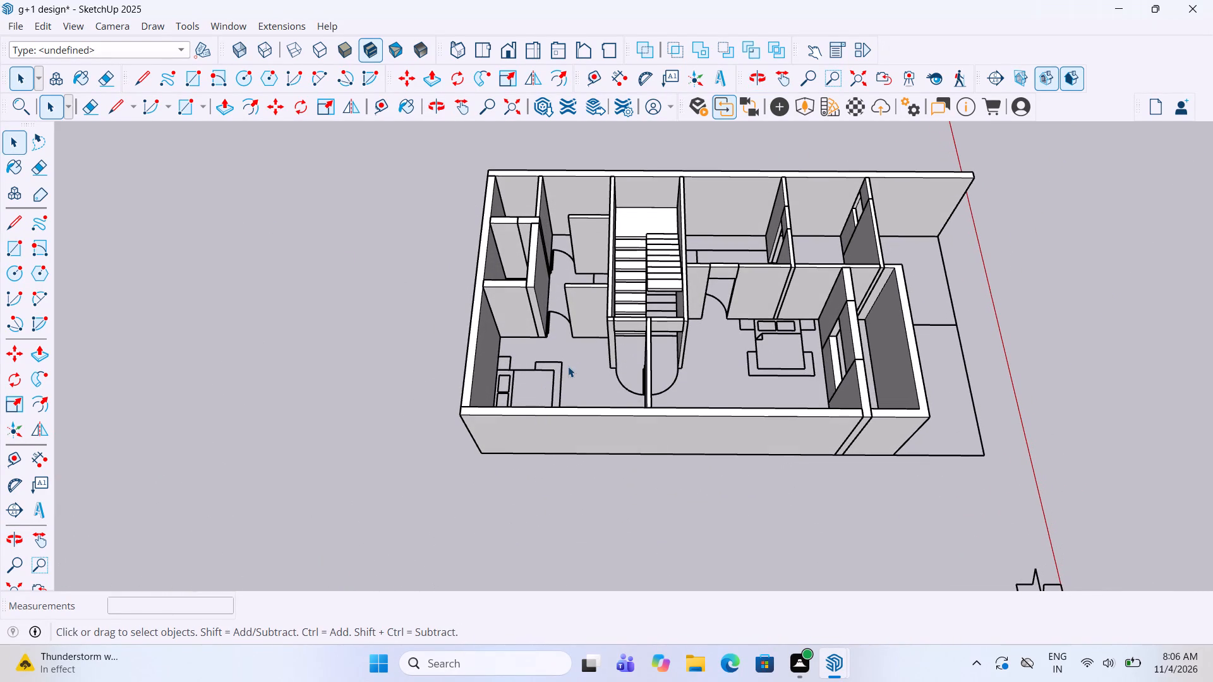
scroll(631, 357, "up", 3)
scroll(557, 311, "up", 4)
scroll(521, 244, "up", 5)
middle_click_drag(521, 242, 521, 419)
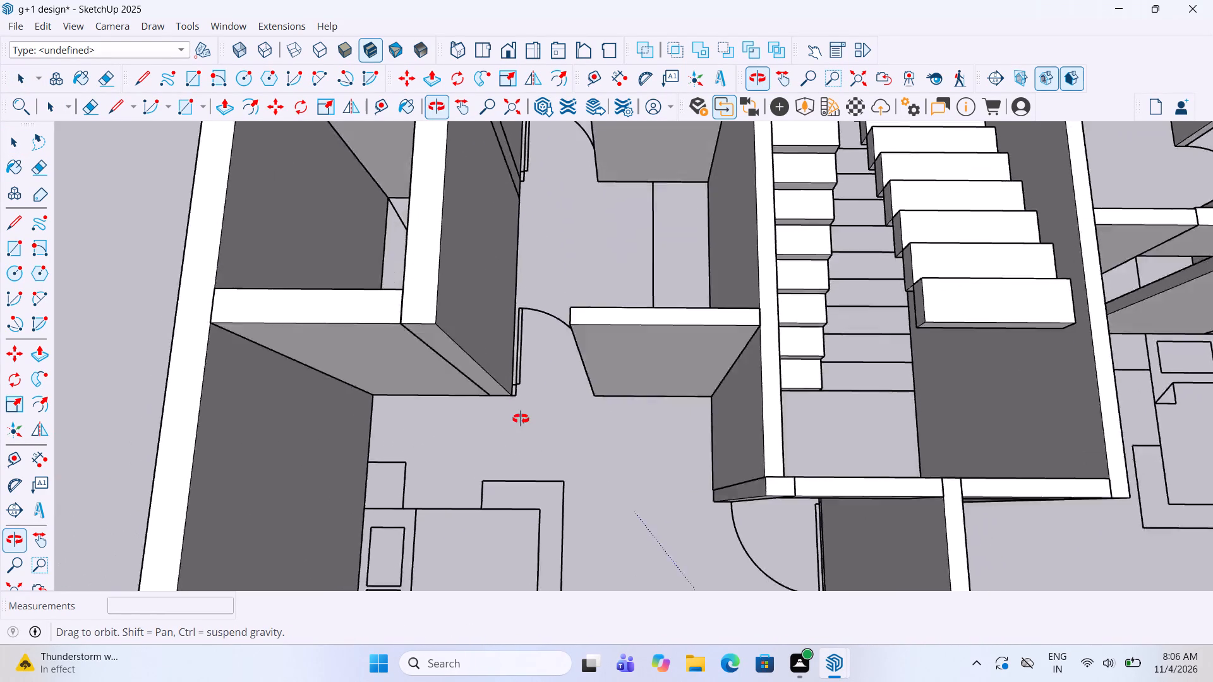
middle_click_drag(521, 419, 359, 287)
scroll(365, 312, "down", 10)
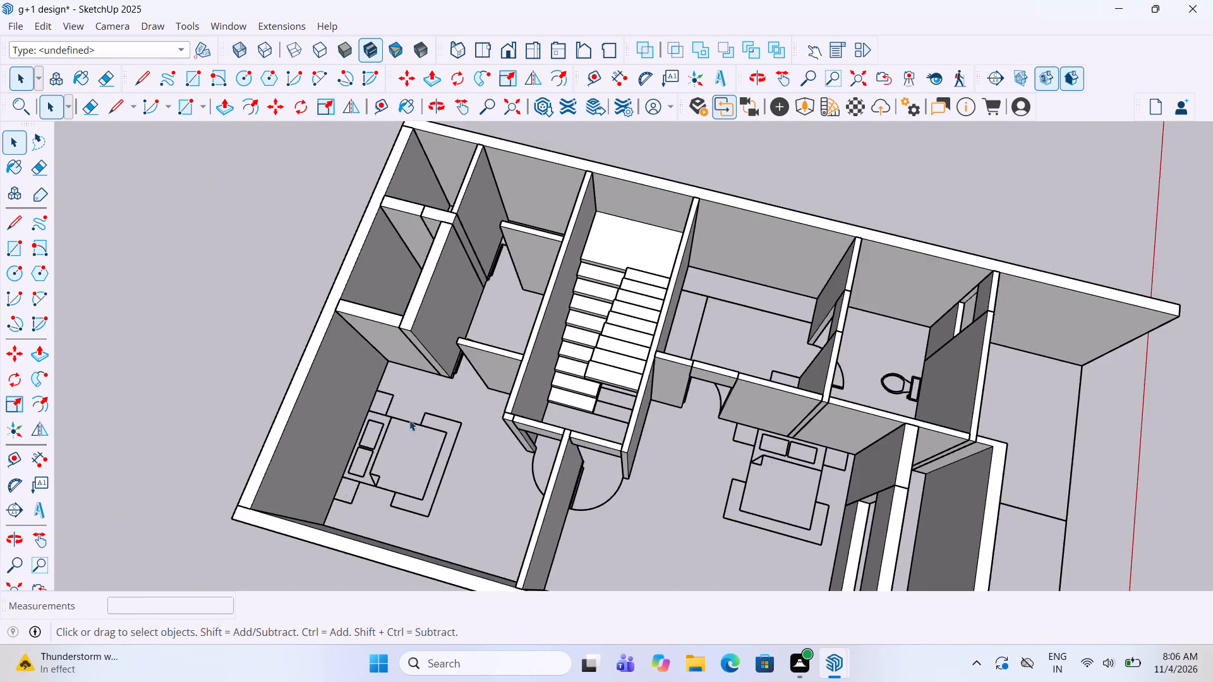
scroll(406, 371, "up", 1)
middle_click_drag(407, 356, 509, 219)
scroll(464, 446, "up", 4)
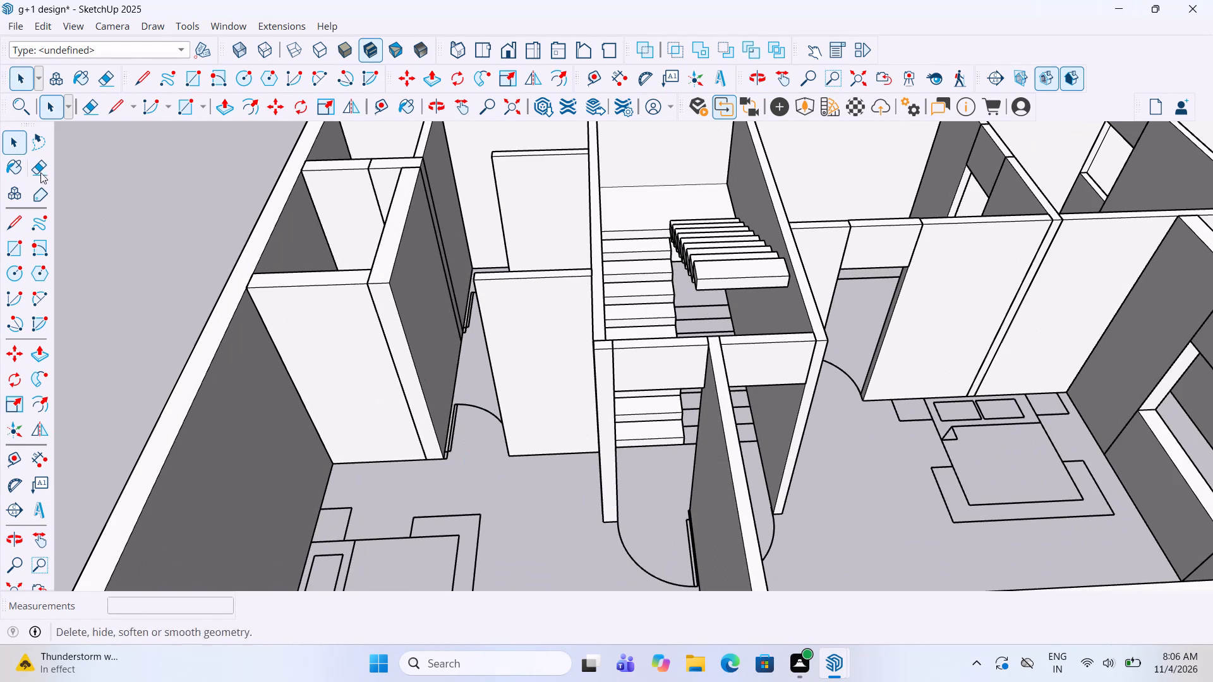
left_click(16, 242)
scroll(538, 619, "up", 2)
scroll(470, 488, "up", 12)
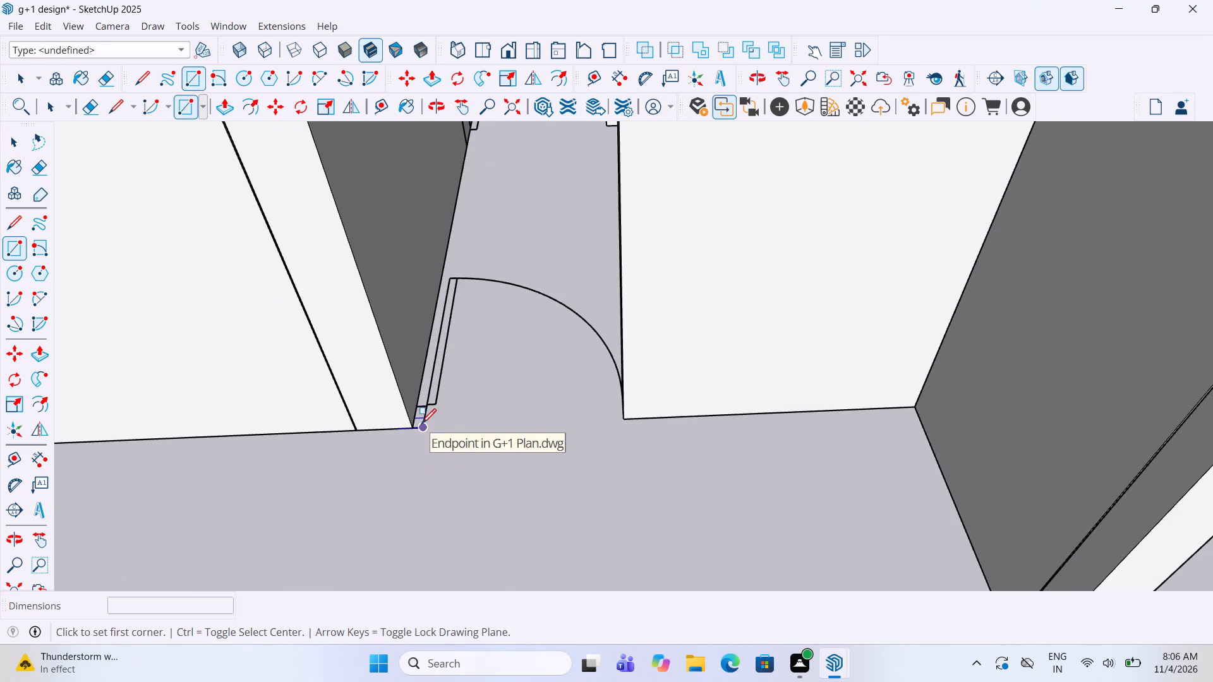
left_click(411, 424)
middle_click_drag(438, 407, 585, 416)
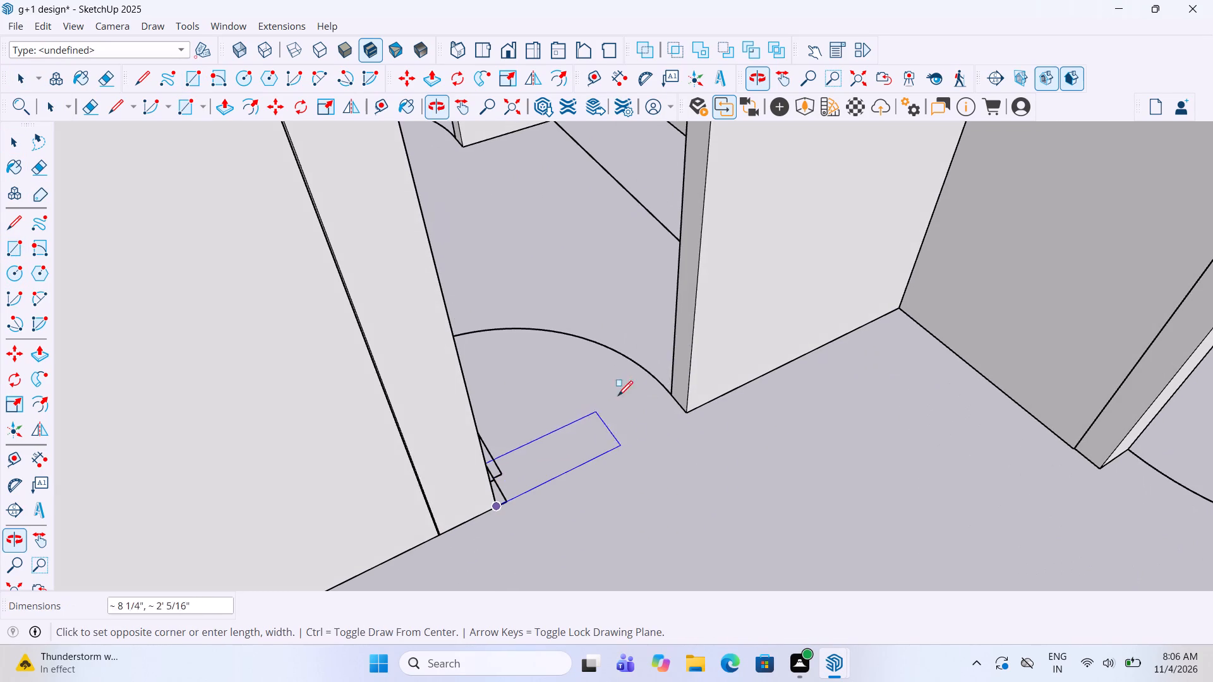
left_click(667, 395)
key("space")
left_click(576, 448)
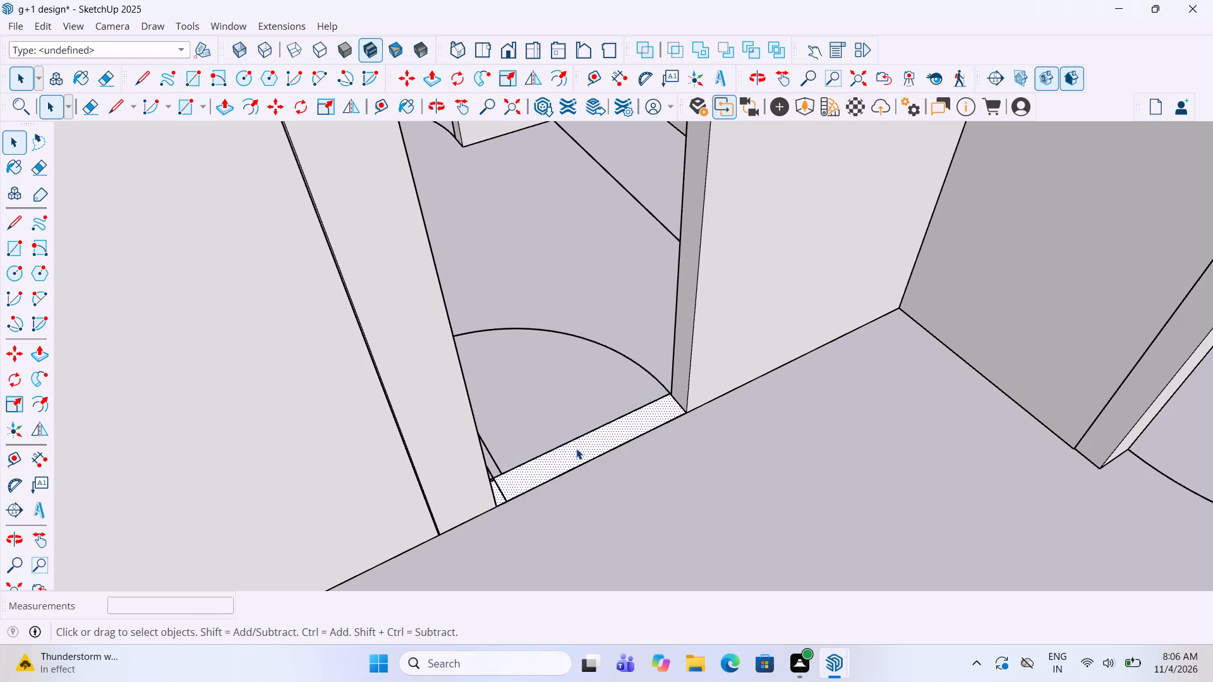
right_click(576, 448)
left_click(629, 272)
Inside the bedroom doorway group, pull the rectangle up 10' to the top of the adjoining walls.
double_click(602, 444)
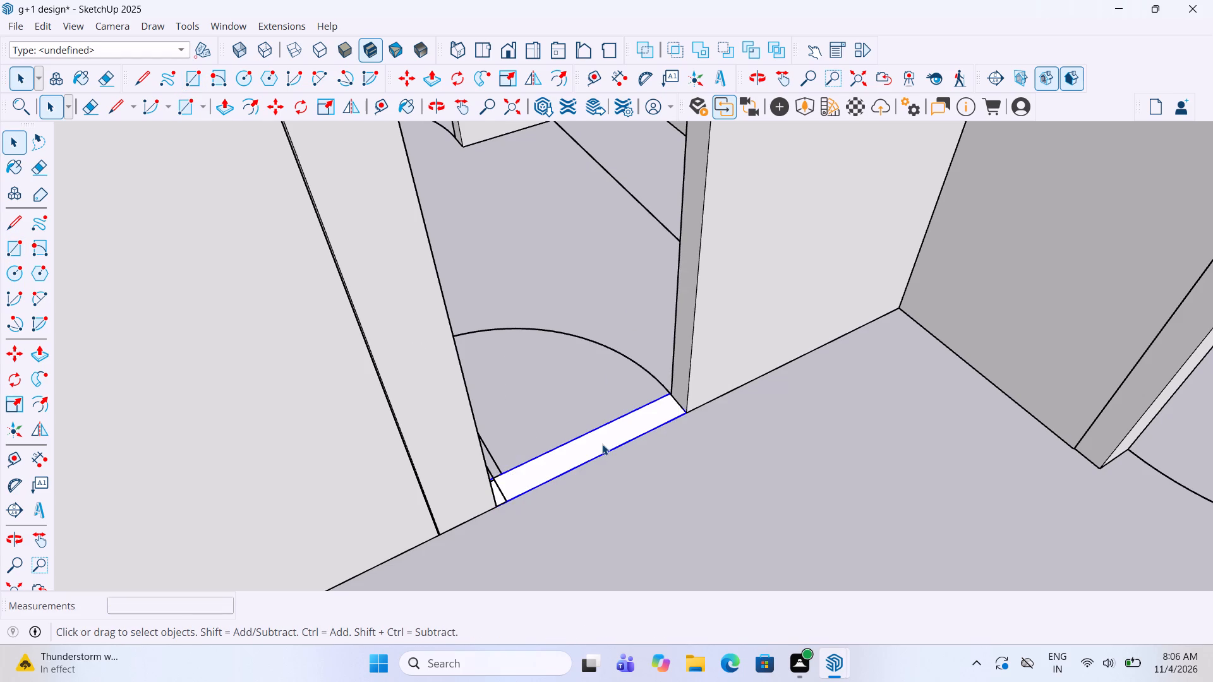
key("p")
left_click(598, 437)
scroll(597, 433, "down", 12)
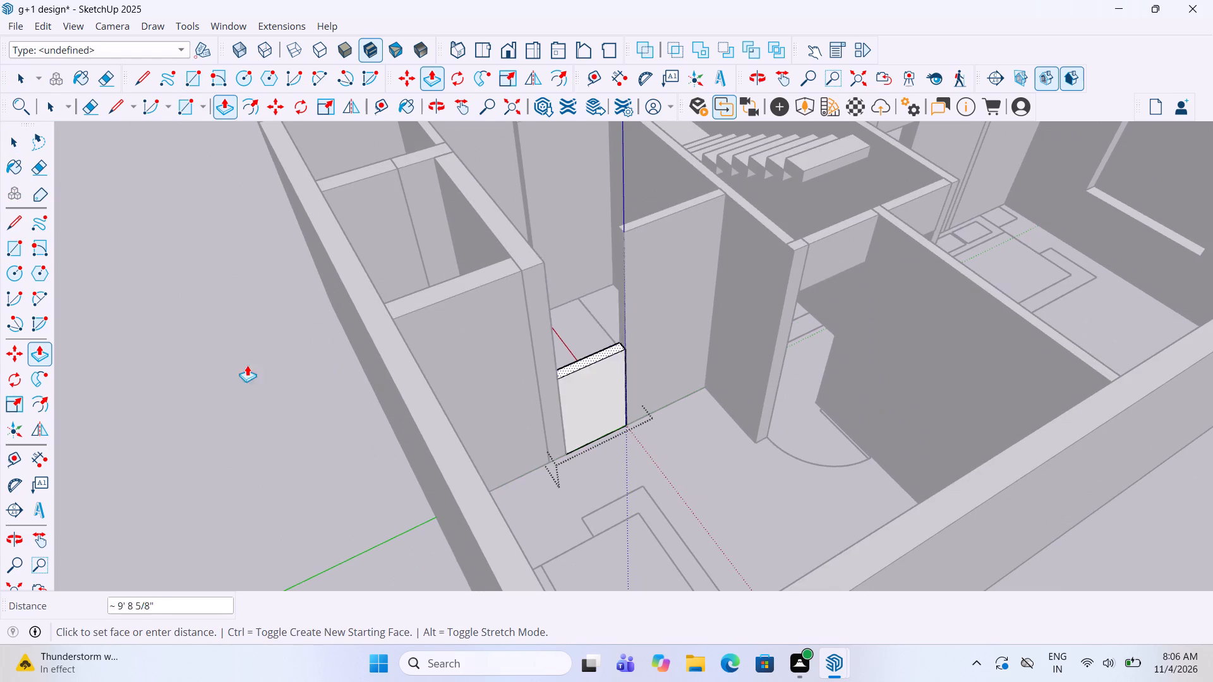
left_click(438, 410)
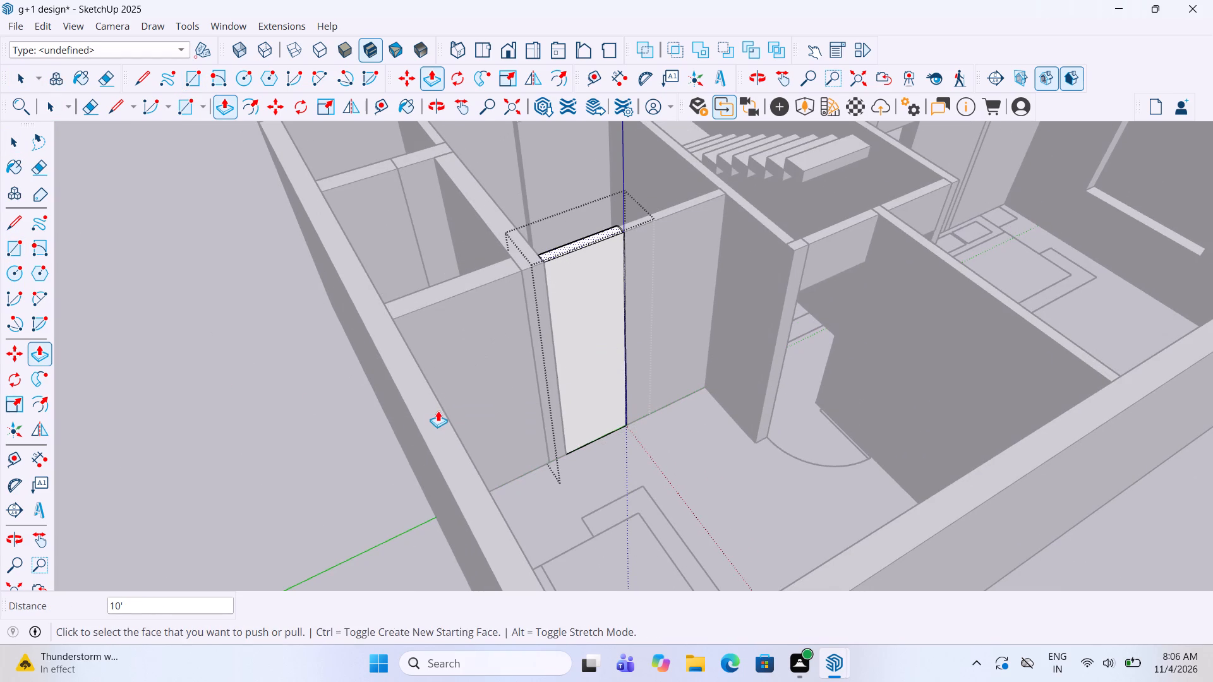
key("space")
left_click(339, 480)
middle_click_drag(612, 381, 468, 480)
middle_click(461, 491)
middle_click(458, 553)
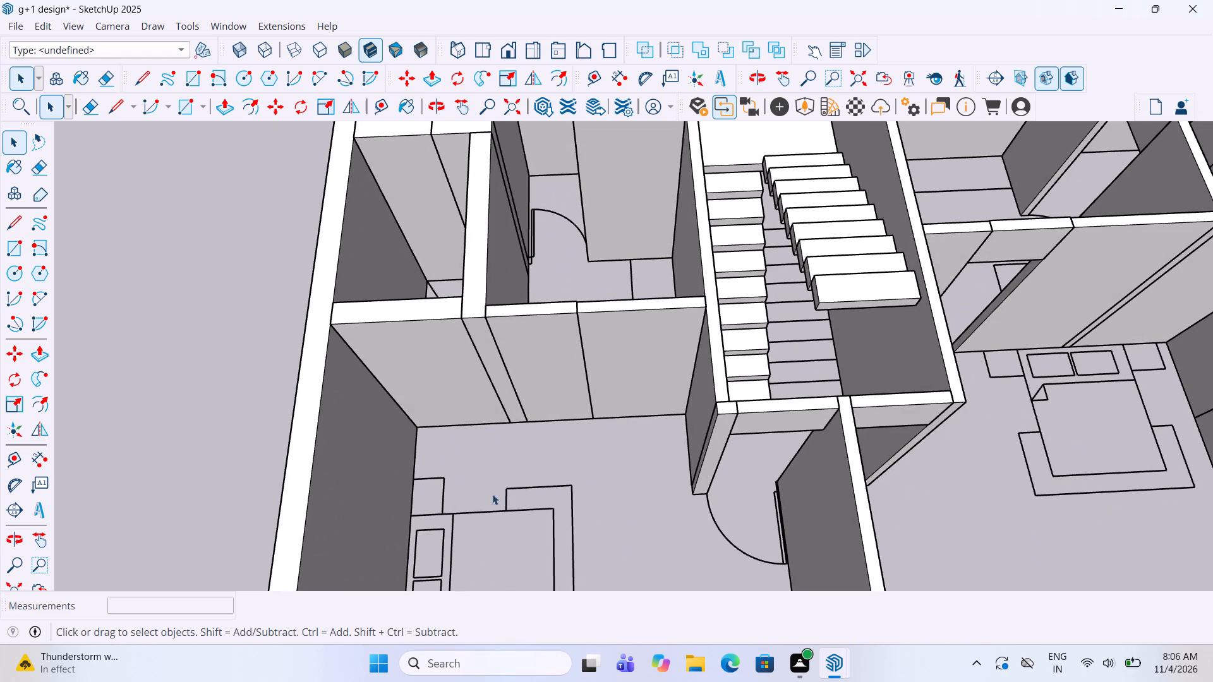
Draw a rectangle about 2' 10" by 4 1/2" across the upper-floor toilet doorway and make it a group.
scroll(598, 297, "down", 3)
middle_click_drag(594, 287, 568, 437)
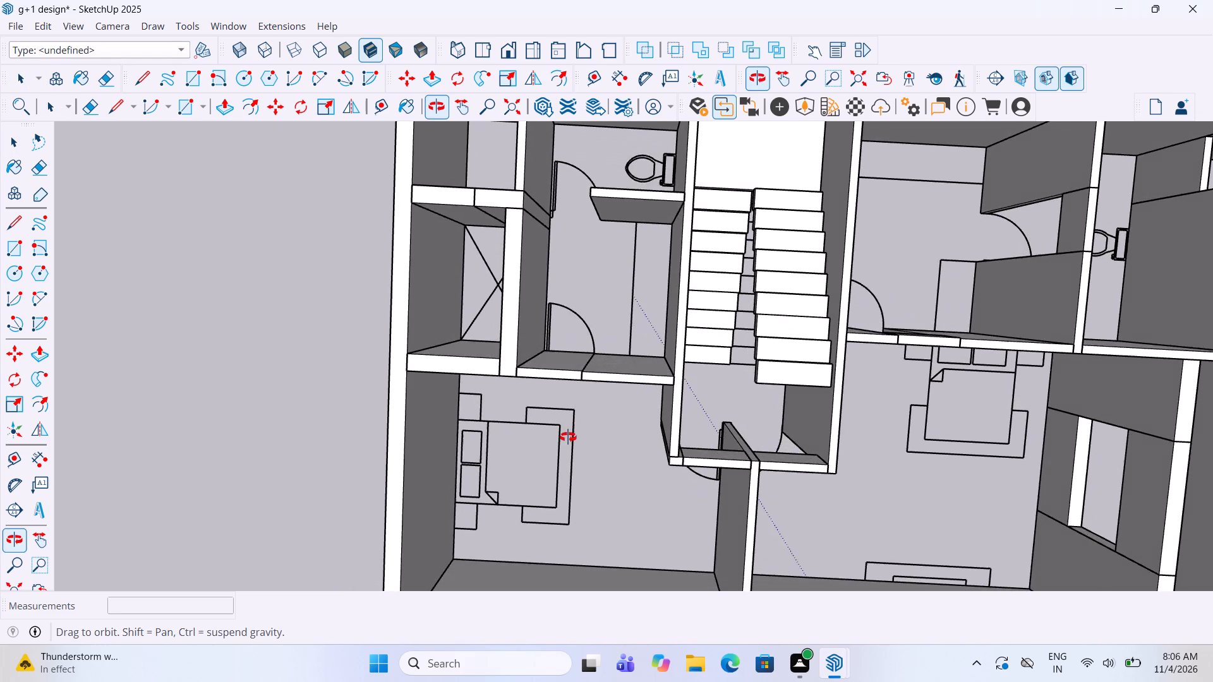
middle_click_drag(568, 437, 555, 412)
scroll(555, 411, "down", 5)
scroll(575, 183, "up", 4)
scroll(555, 289, "up", 5)
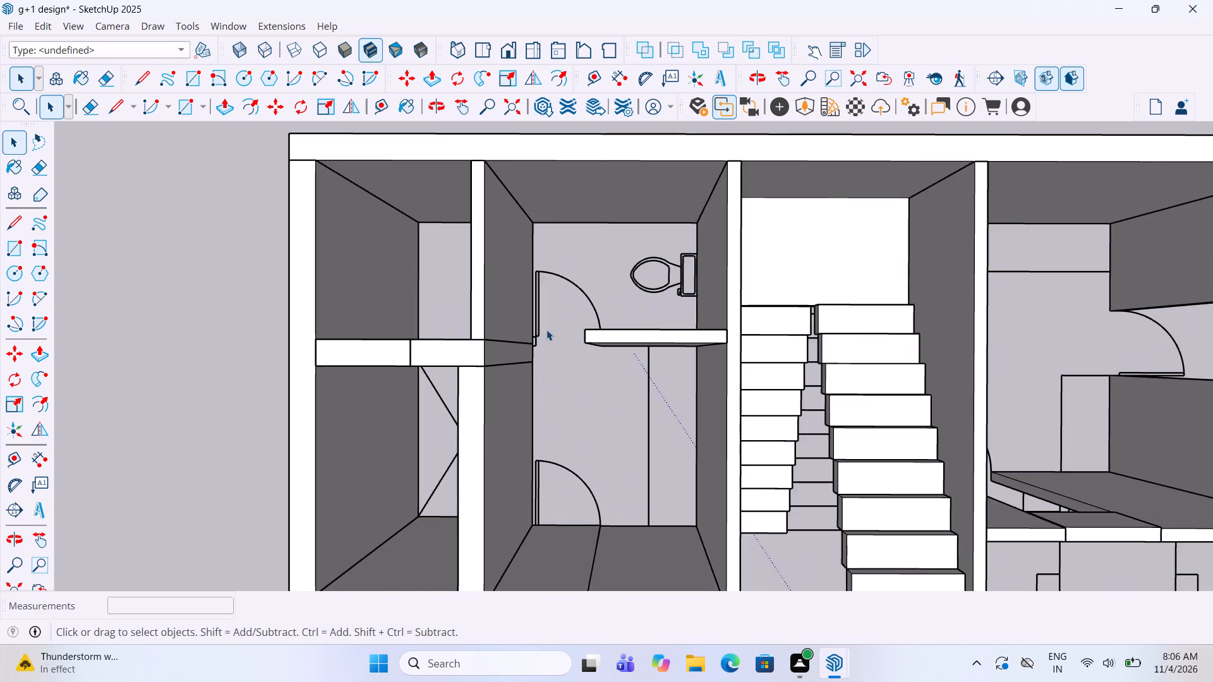
scroll(546, 344, "up", 6)
middle_click_drag(546, 343, 538, 258)
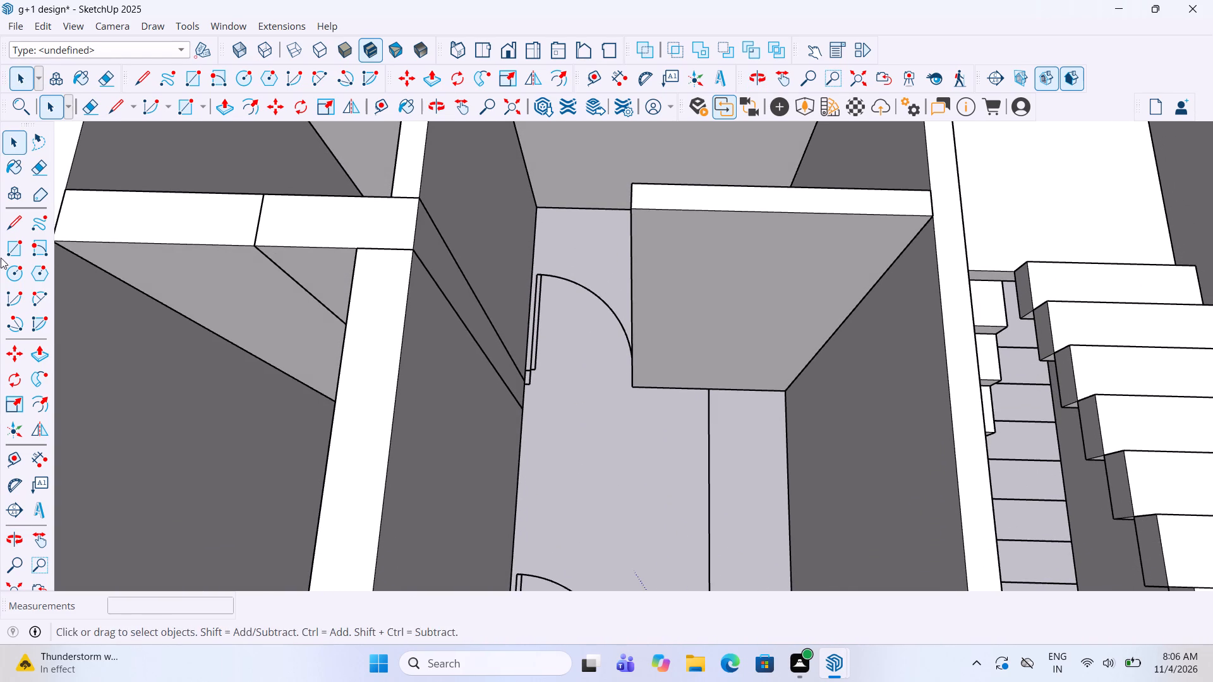
left_click(17, 233)
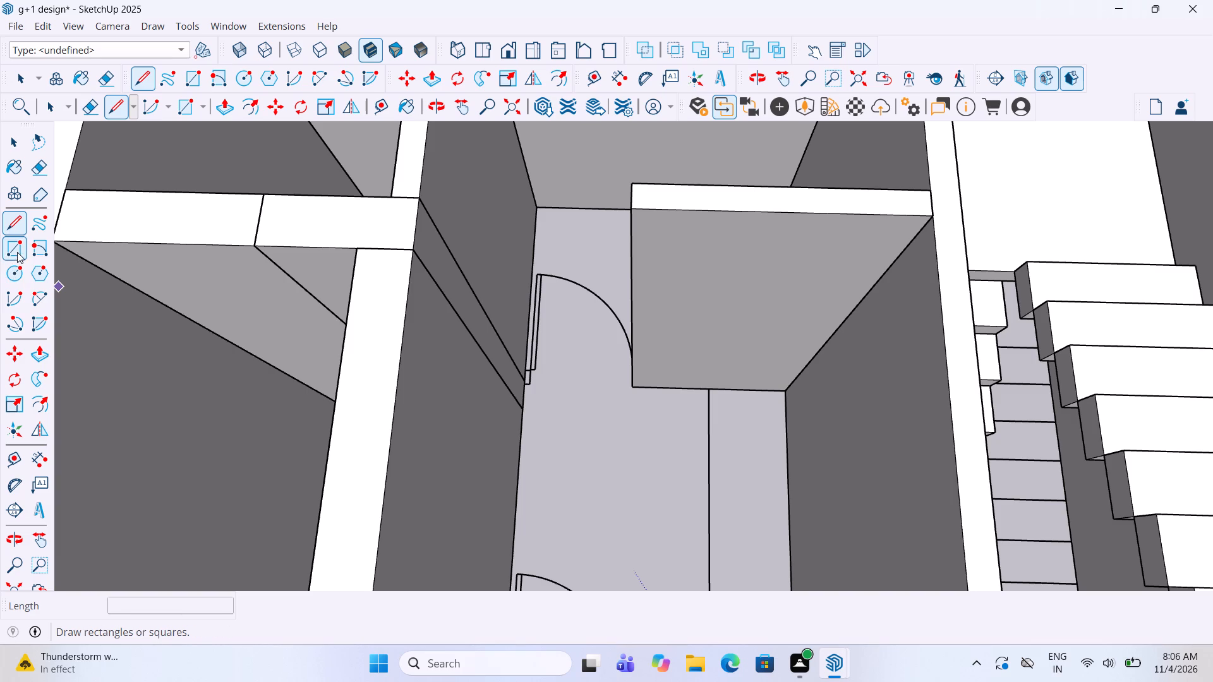
left_click(17, 252)
scroll(582, 371, "up", 10)
middle_click_drag(573, 364, 573, 362)
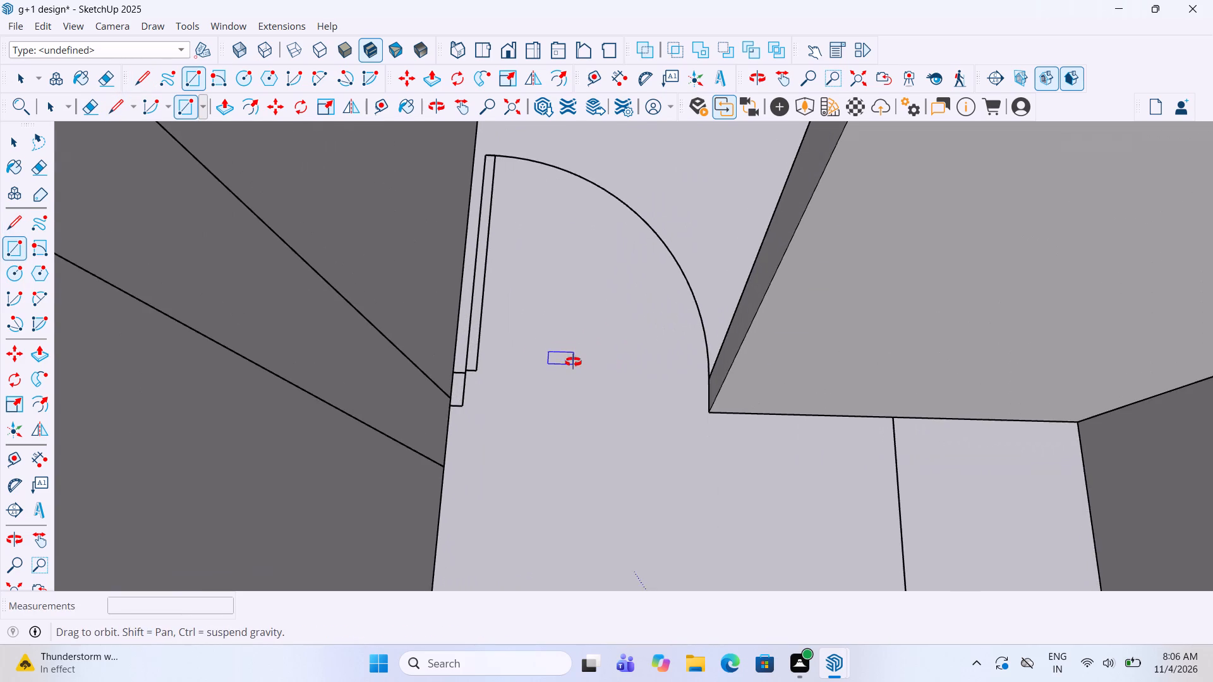
middle_click_drag(573, 362, 584, 357)
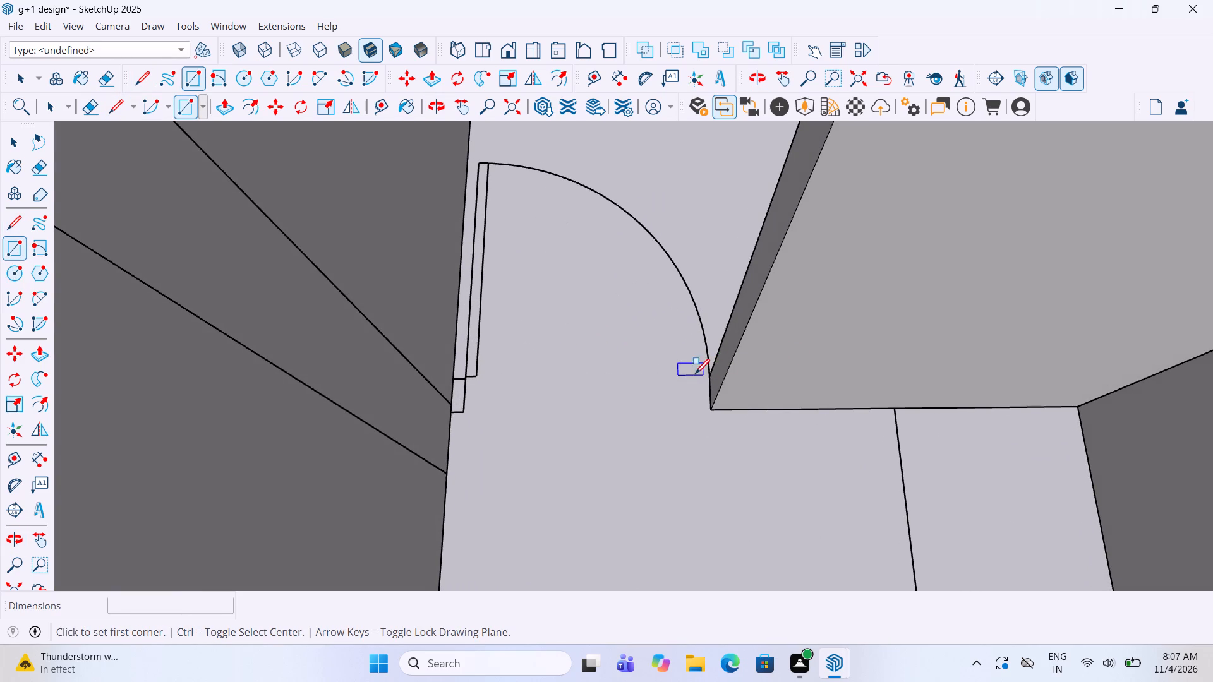
left_click(456, 380)
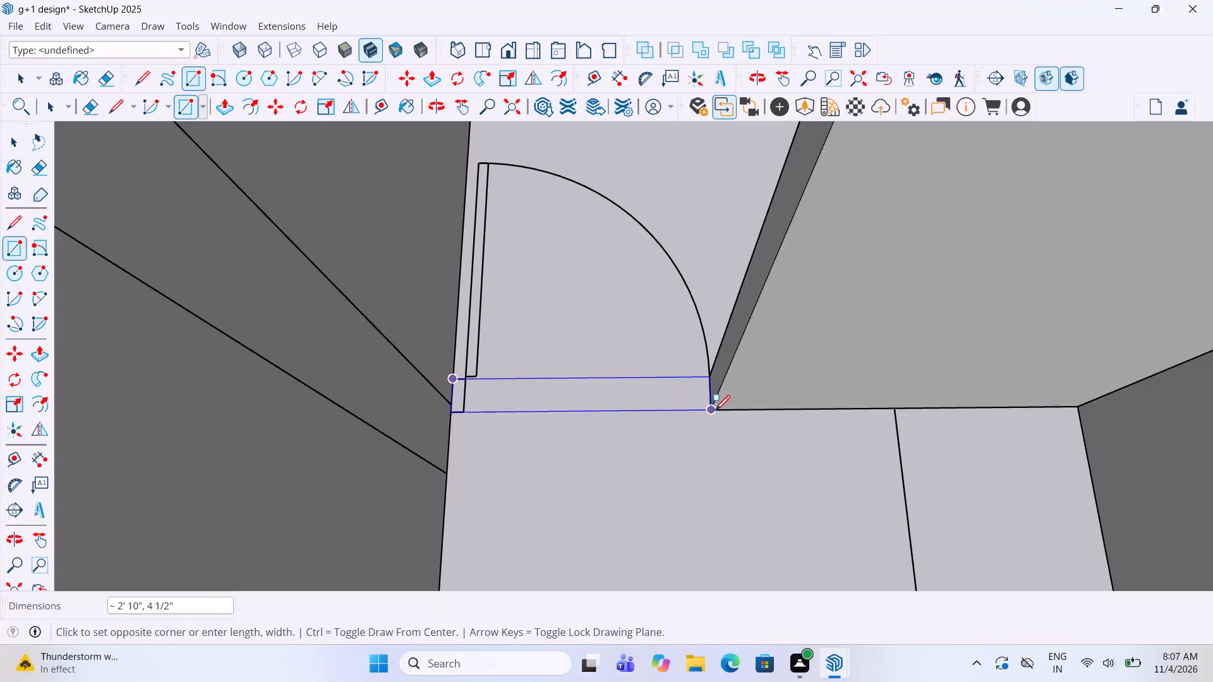
left_click(718, 411)
key("space")
left_click(629, 411)
left_click(621, 390)
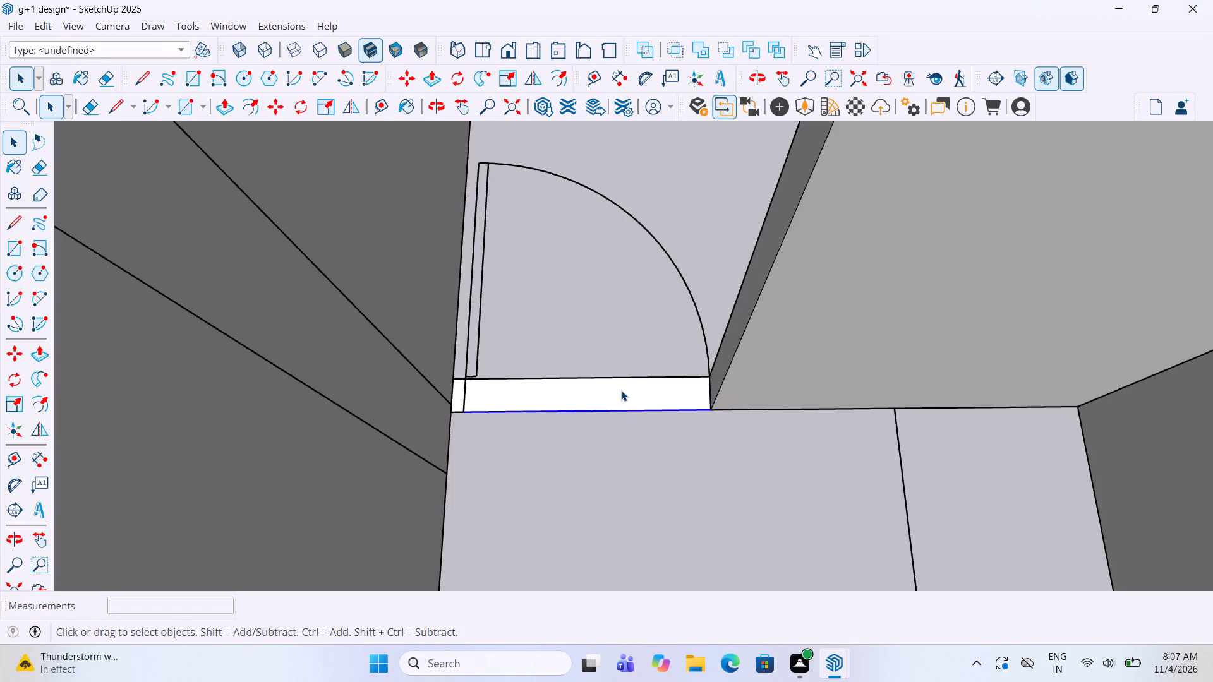
right_click(620, 390)
left_click(684, 505)
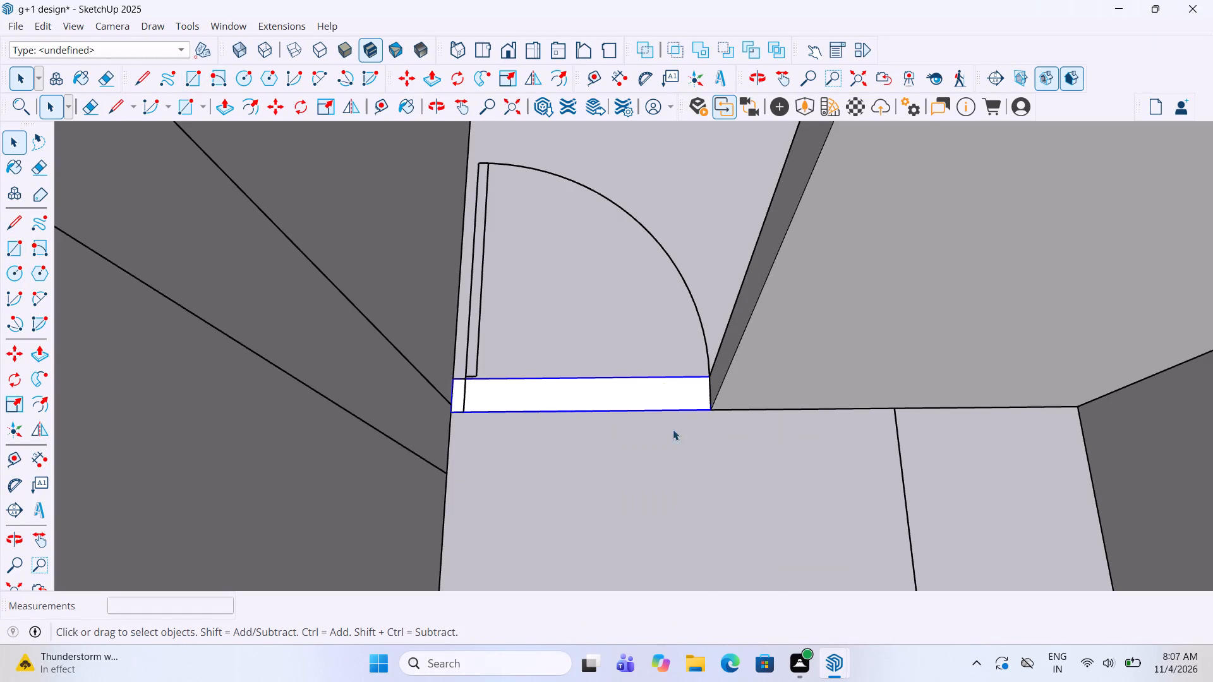
Inside the toilet doorway group, pull the rectangle up to the top of the adjoining walls.
double_click(643, 390)
key("p")
left_click(643, 390)
scroll(642, 385, "down", 2)
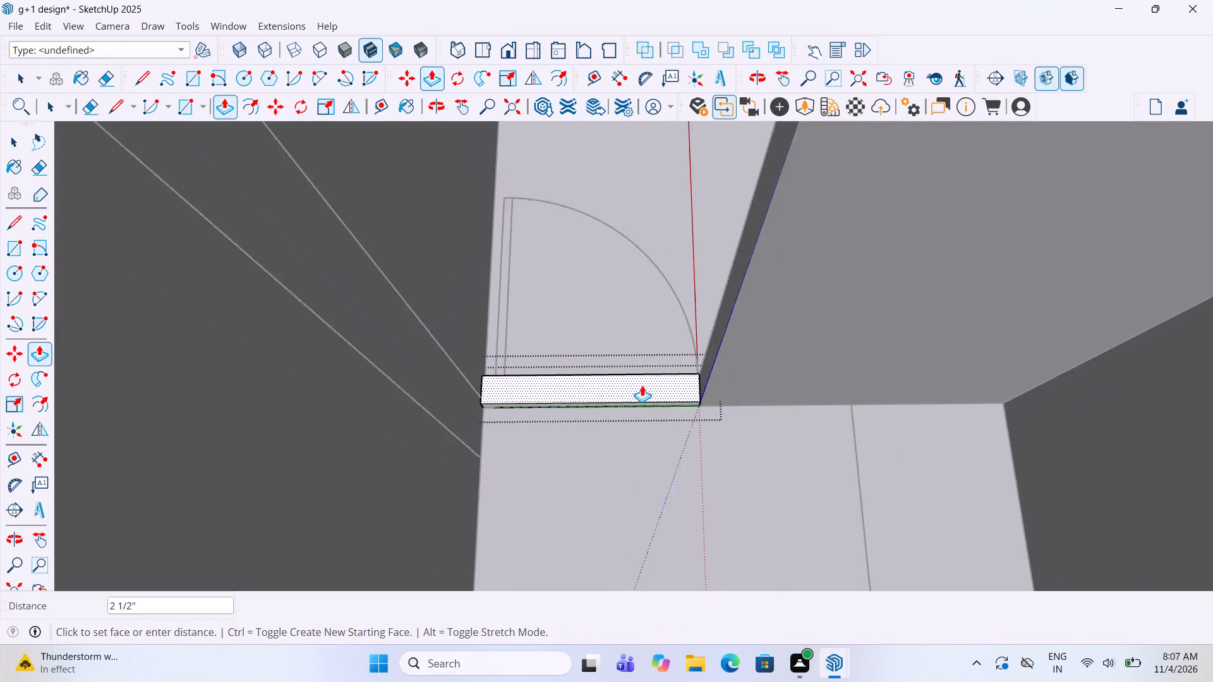
scroll(642, 385, "down", 7)
left_click(437, 427)
key("space")
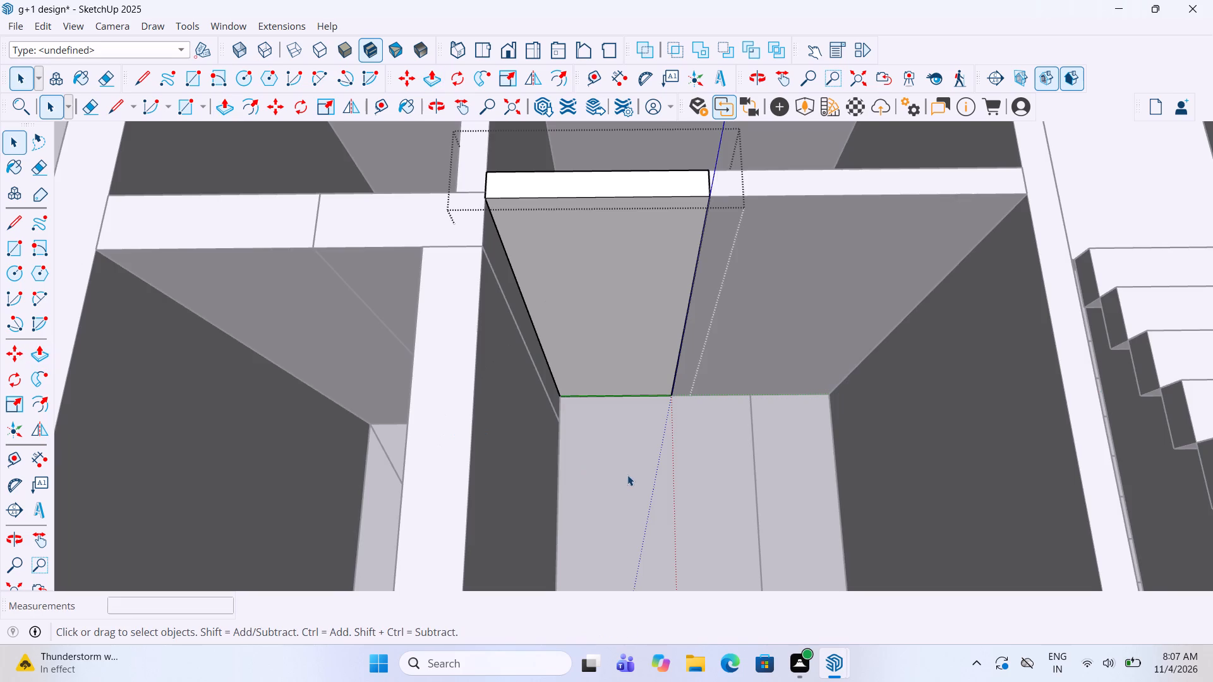
left_click(628, 475)
Place horizontal guides 8' above the floor on the bedroom doorway panel and on the toilet doorway panel behind it.
scroll(639, 287, "down", 8)
scroll(632, 494, "up", 4)
middle_click_drag(632, 490, 621, 422)
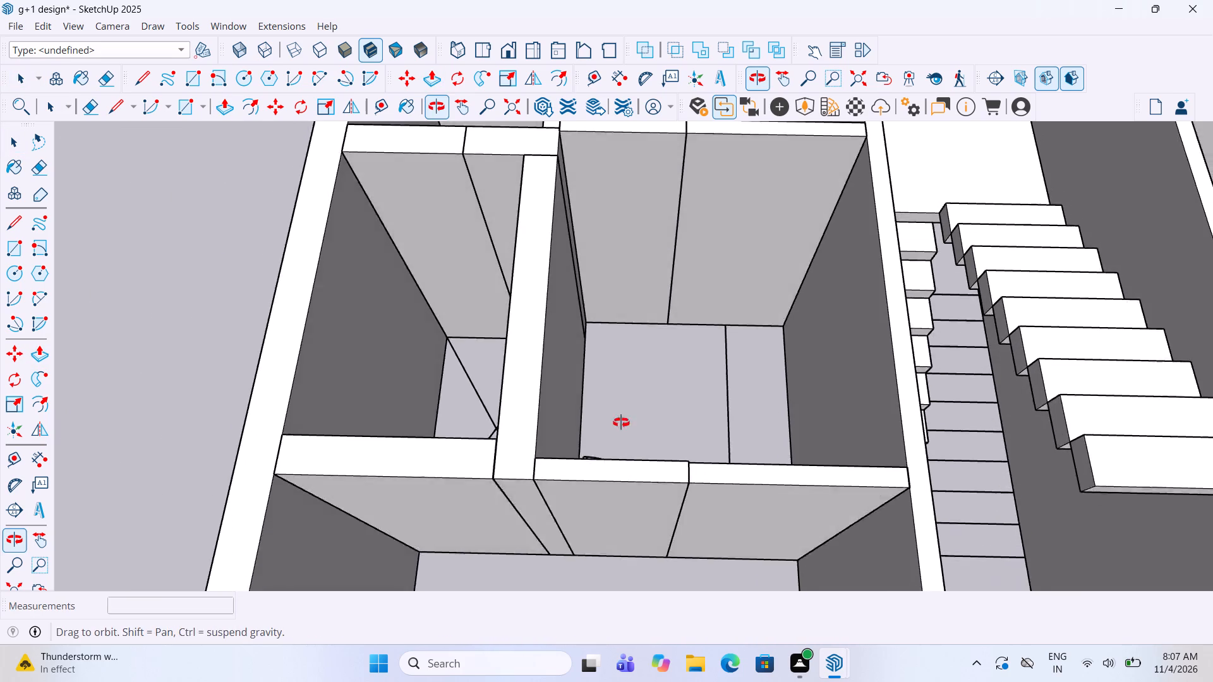
middle_click_drag(621, 422, 617, 399)
scroll(920, 227, "down", 2)
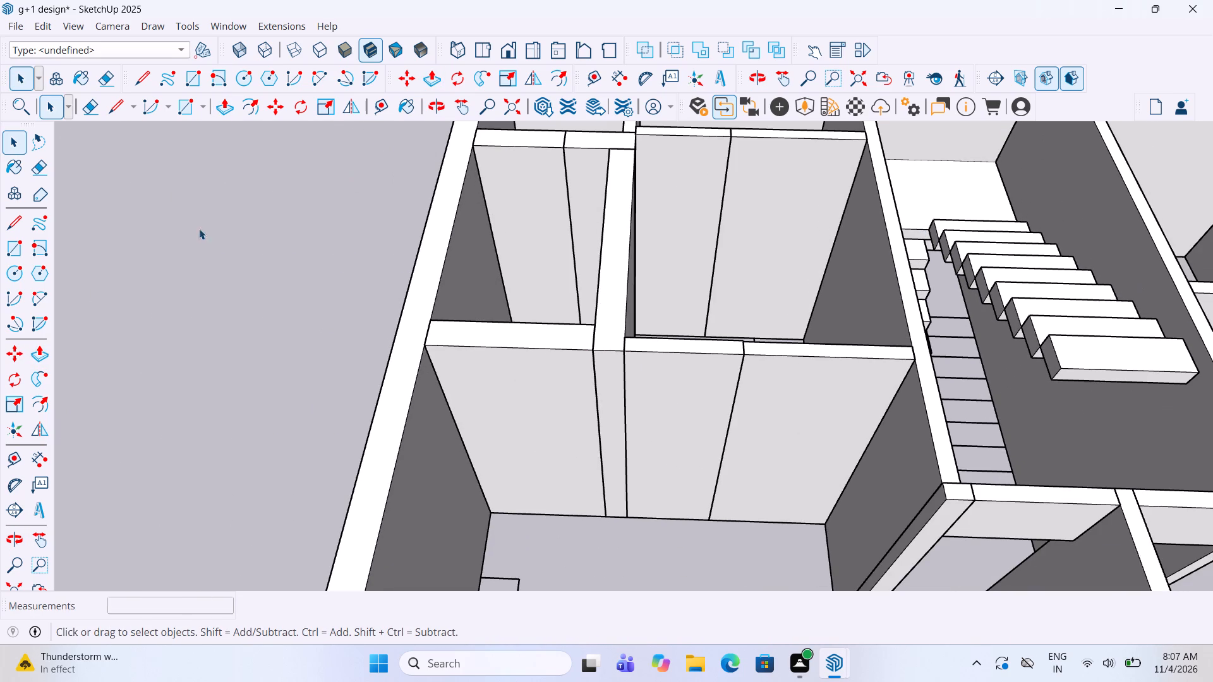
left_click(20, 452)
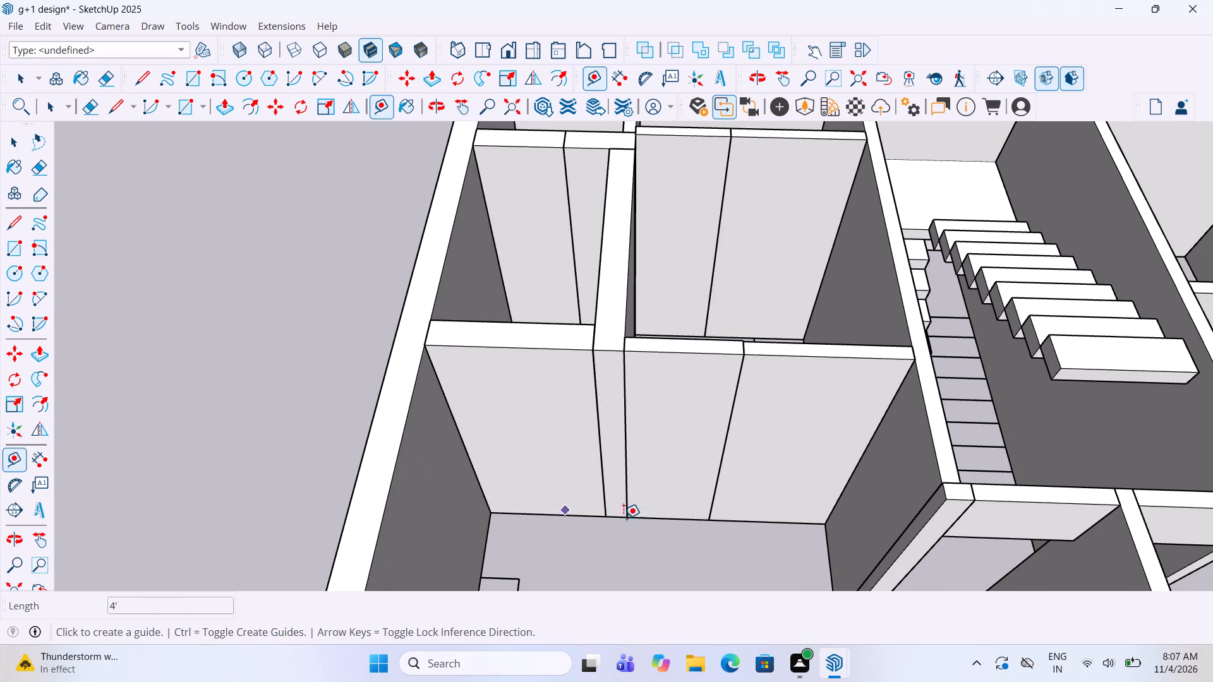
left_click(652, 515)
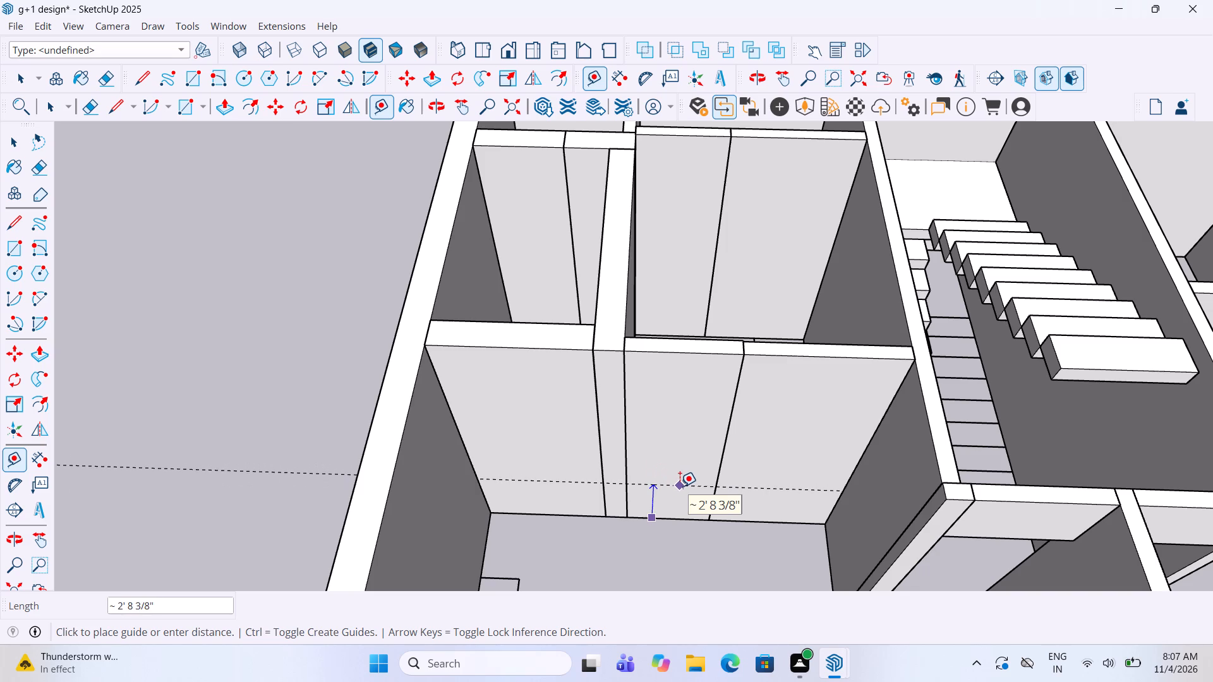
type("8'")
key("Return")
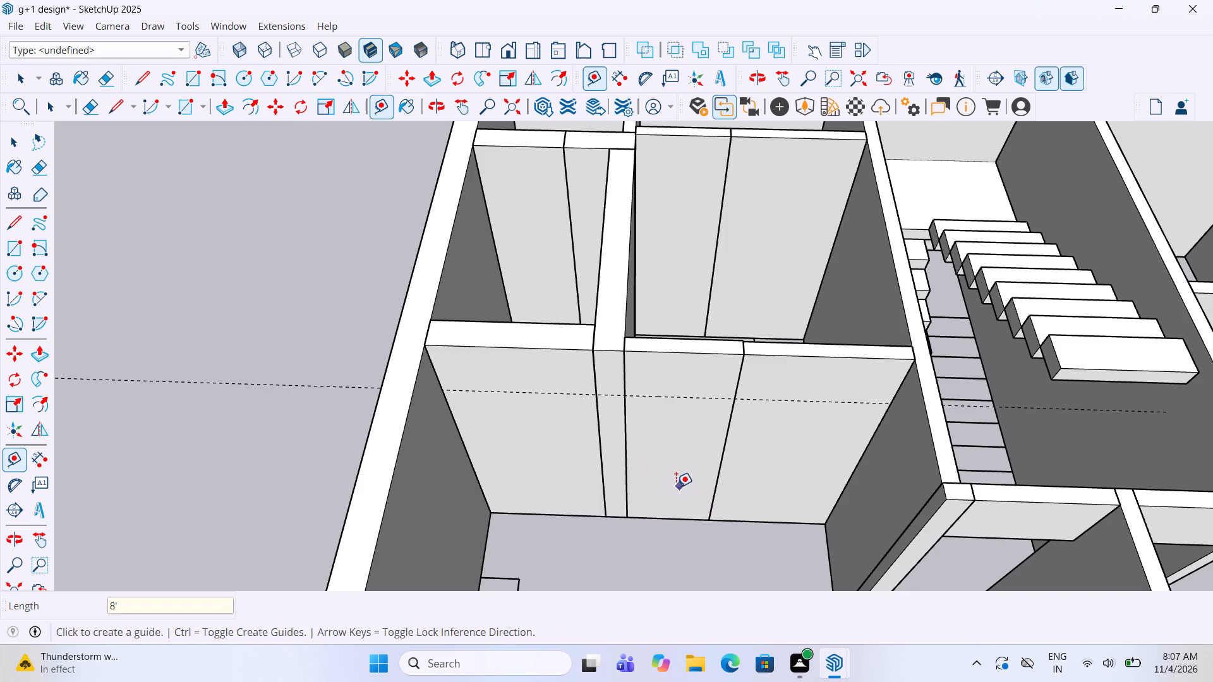
middle_click_drag(680, 262, 658, 282)
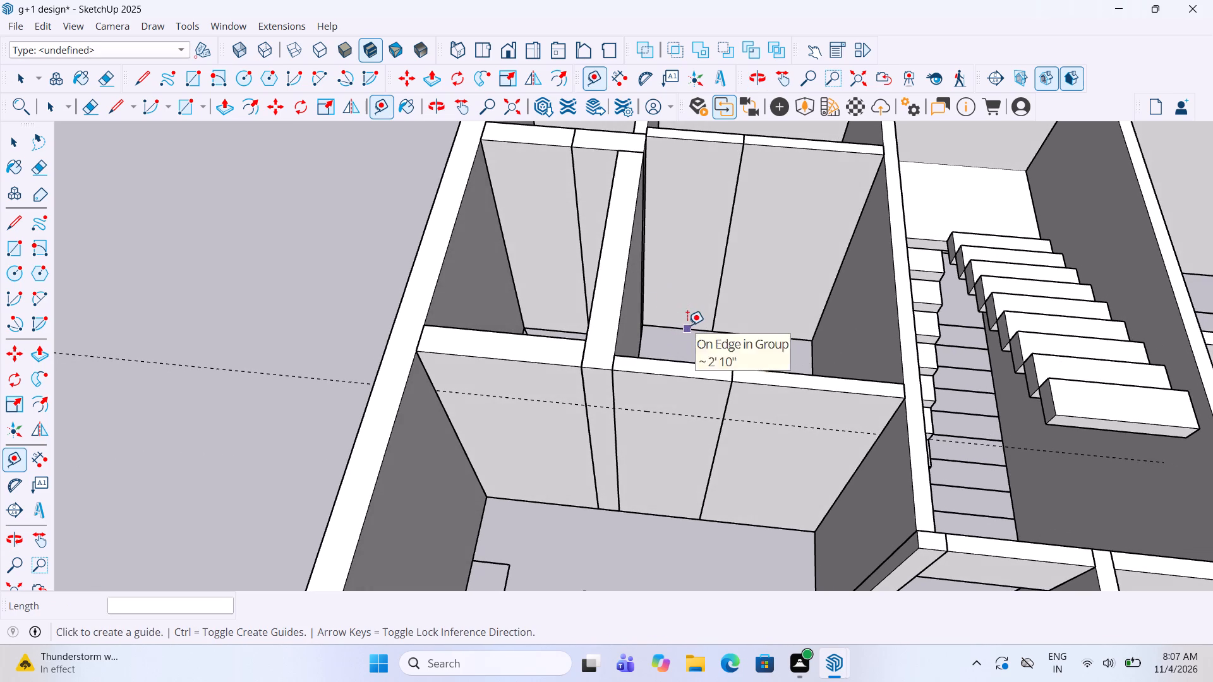
left_click(687, 325)
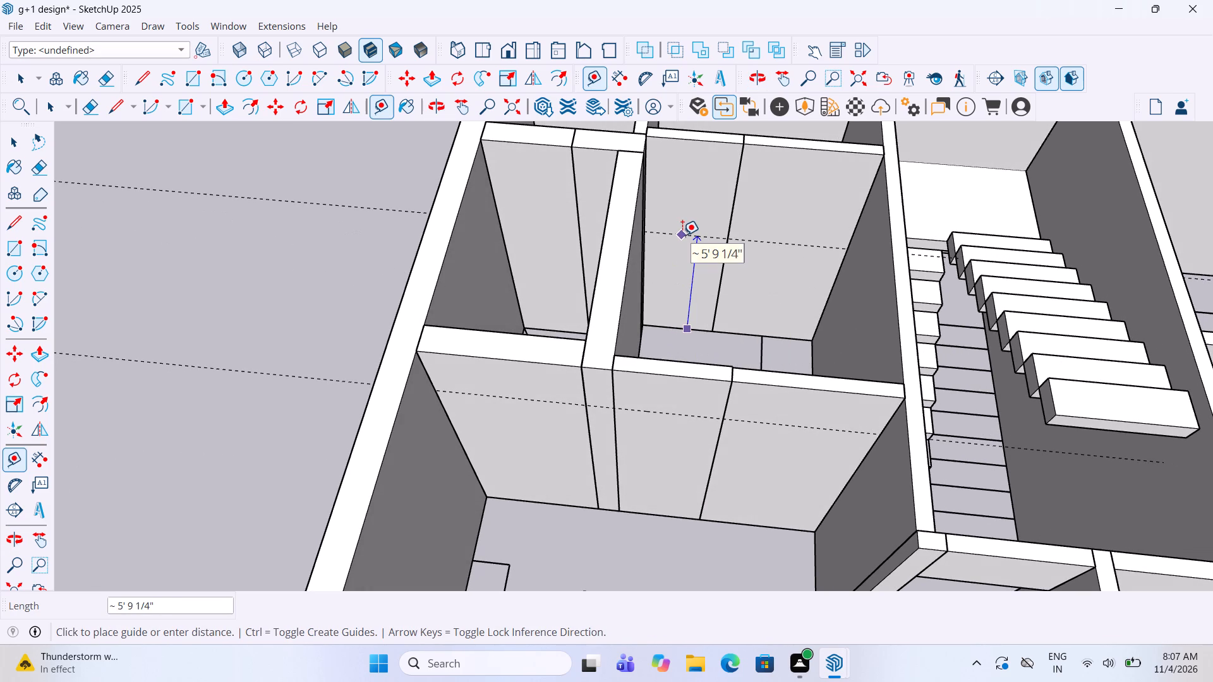
type("8'")
key("Return")
key("space")
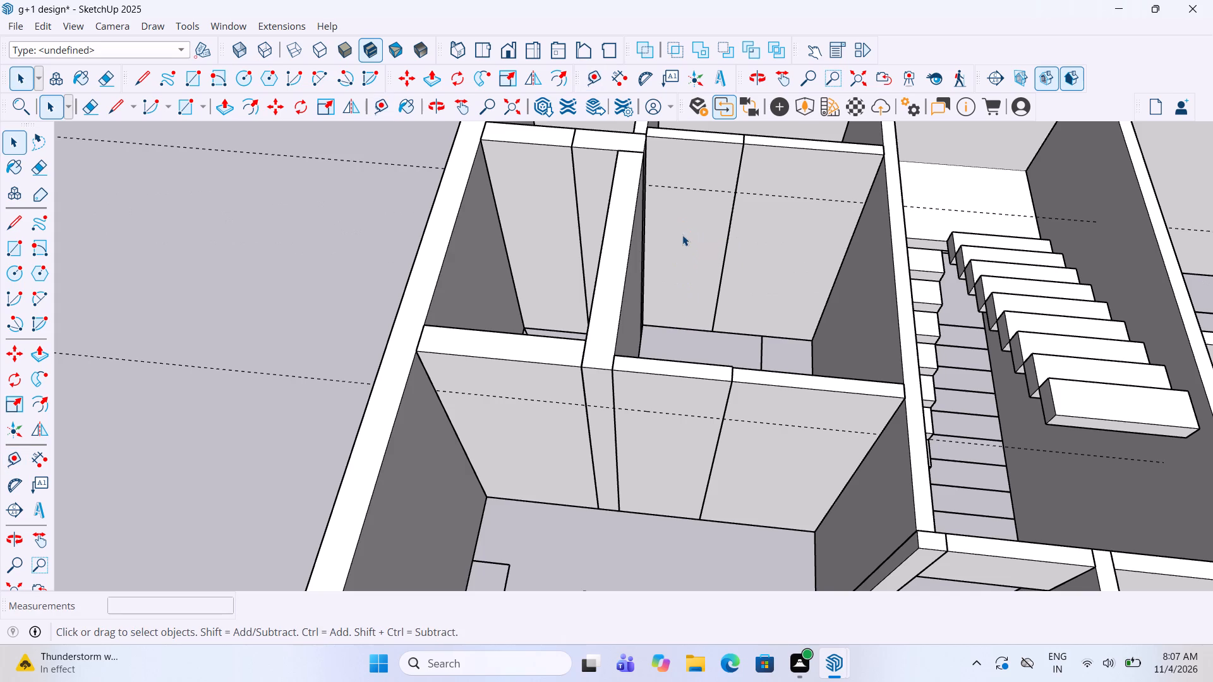
Inside the bedroom doorway panel, draw an 8' by about 2' 10" rectangle below the guide and push it through the panel's thickness.
middle_click_drag(672, 357, 693, 322)
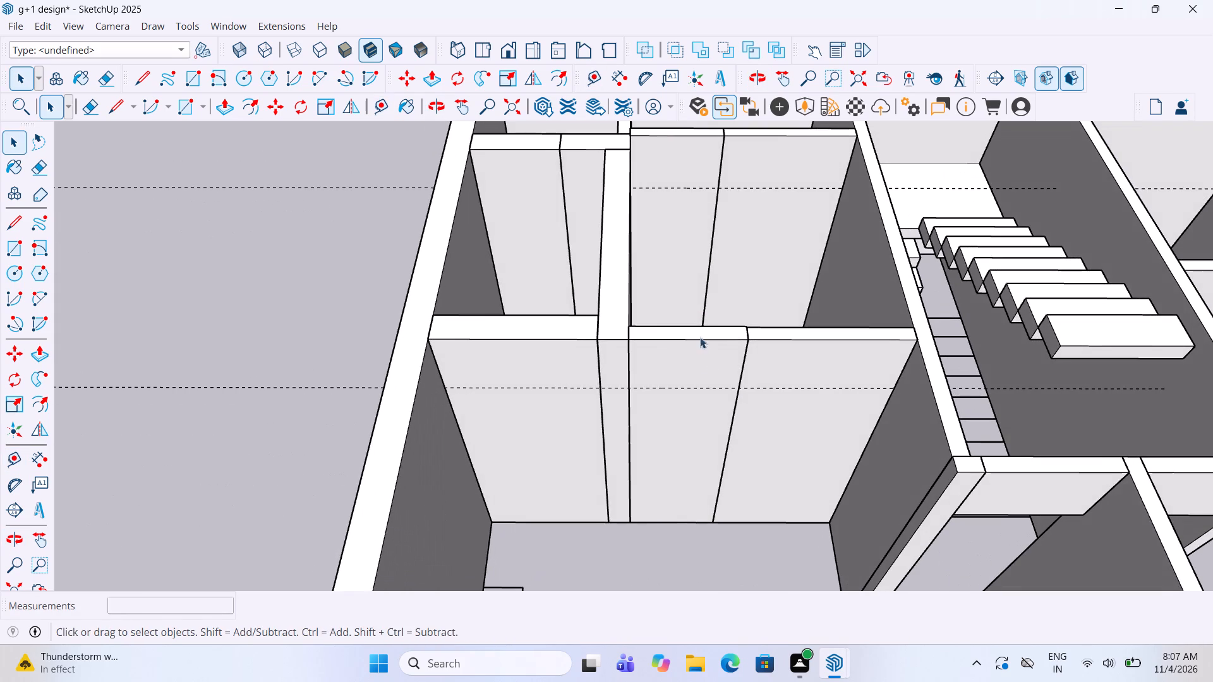
left_click(706, 392)
left_click(751, 425)
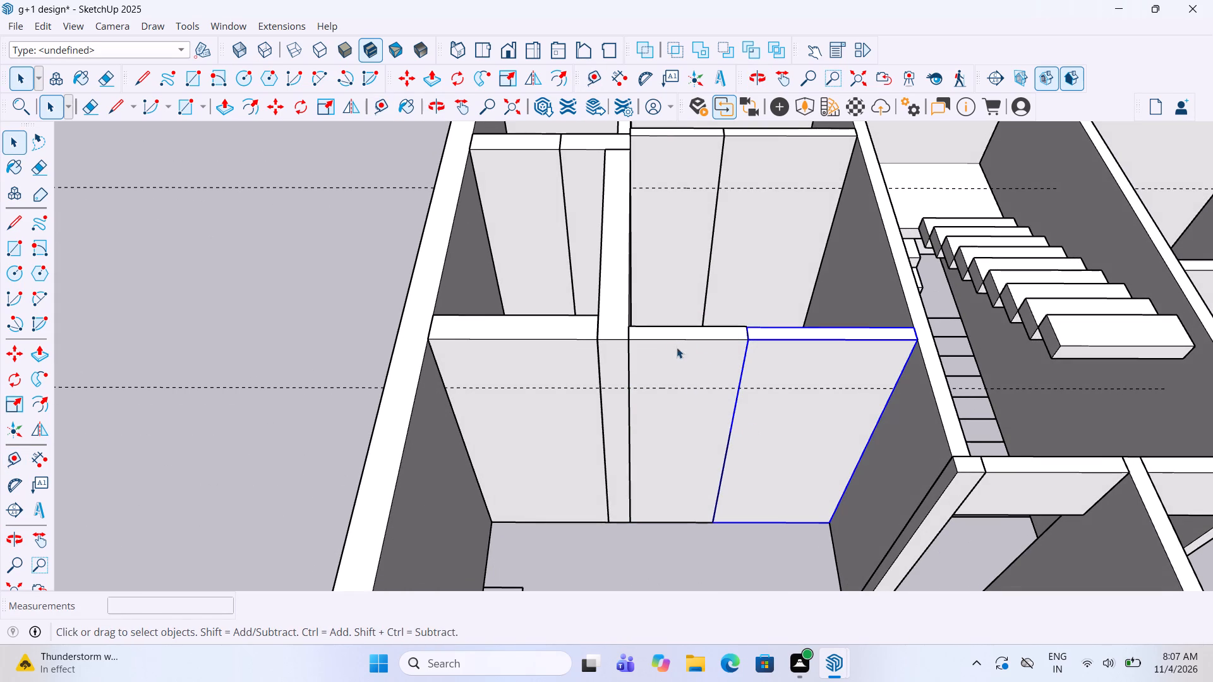
double_click(690, 474)
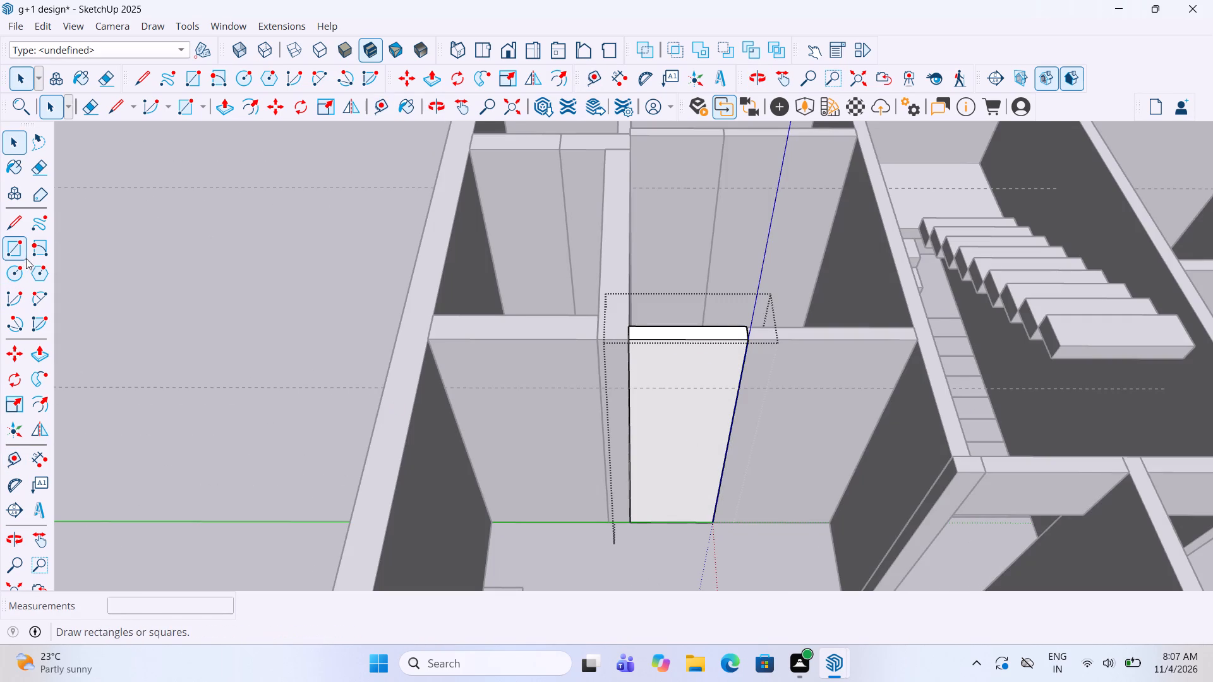
left_click(21, 253)
scroll(686, 380, "up", 2)
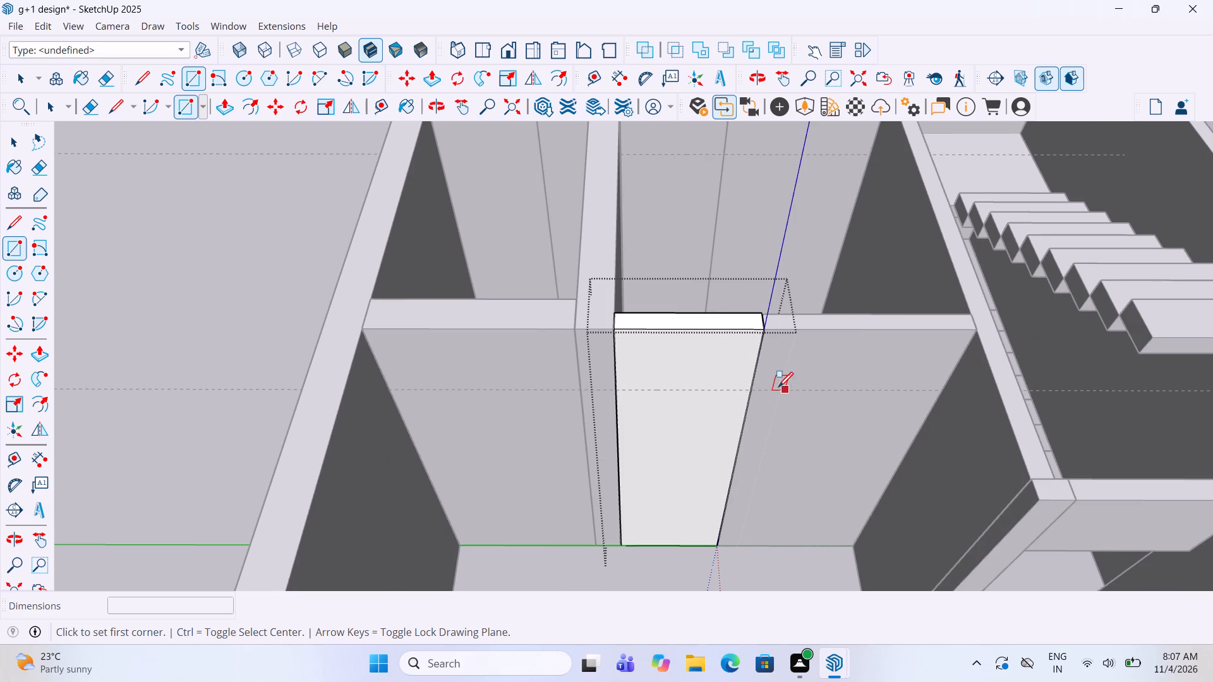
left_click(753, 387)
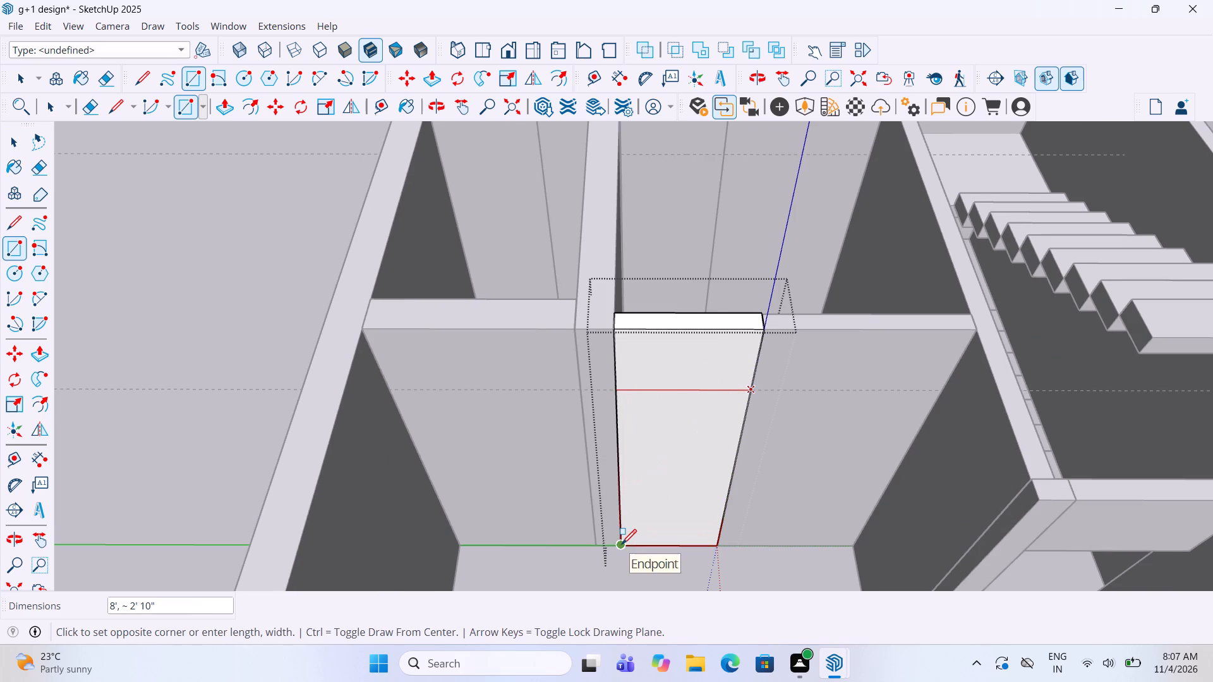
left_click(622, 546)
key("p")
left_click_drag(686, 512, 677, 445)
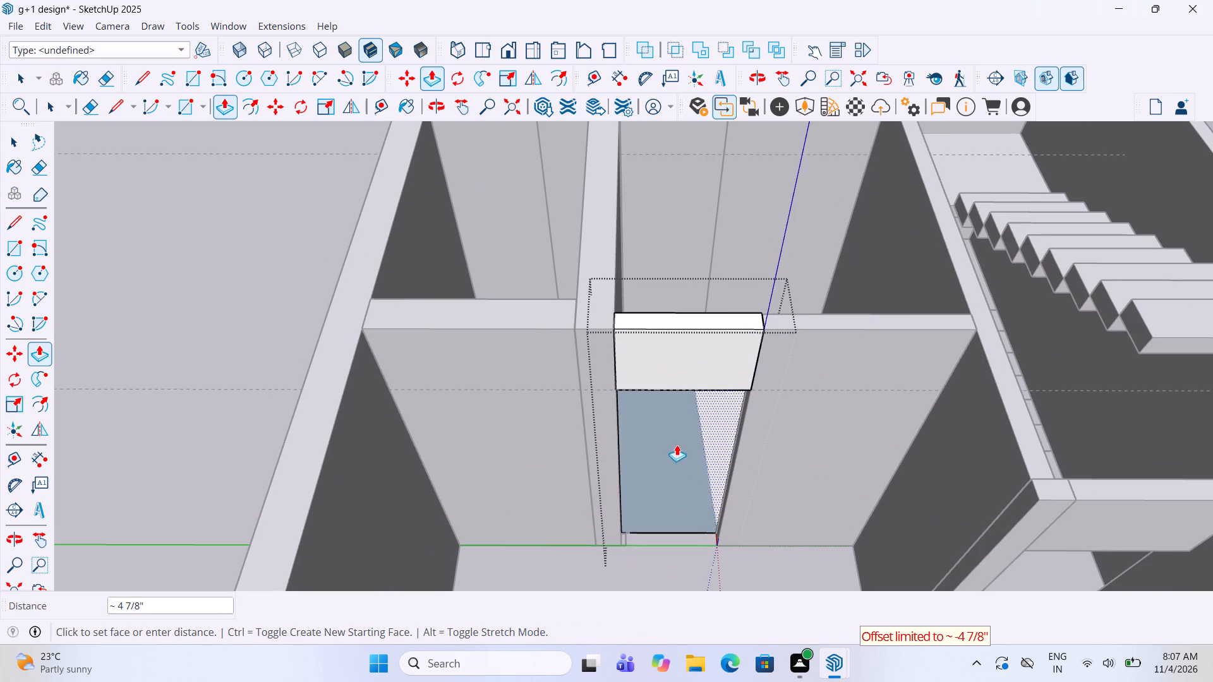
left_click_drag(677, 445, 669, 431)
key("space")
left_click(664, 564)
Inside the toilet doorway panel, draw an 8' by about 2' 8" rectangle below the guide and push it 4 1/2" through.
scroll(649, 566, "down", 1)
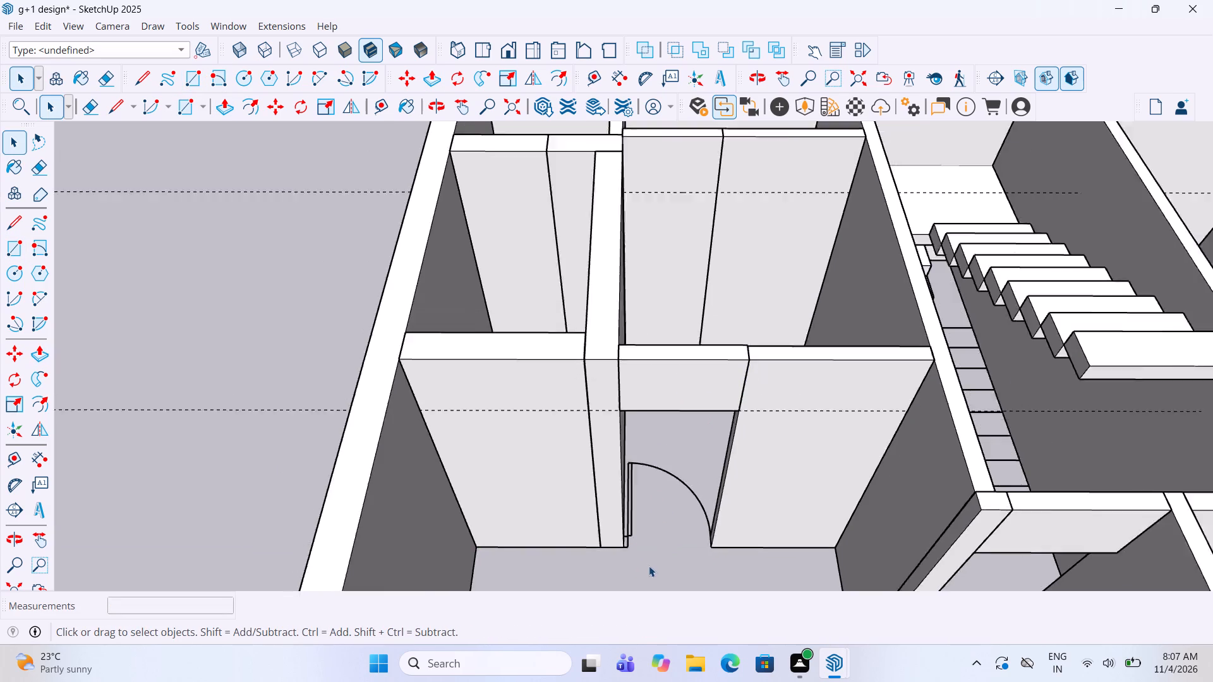
scroll(649, 566, "down", 4)
middle_click_drag(706, 344, 675, 328)
scroll(675, 325, "up", 3)
double_click(682, 310)
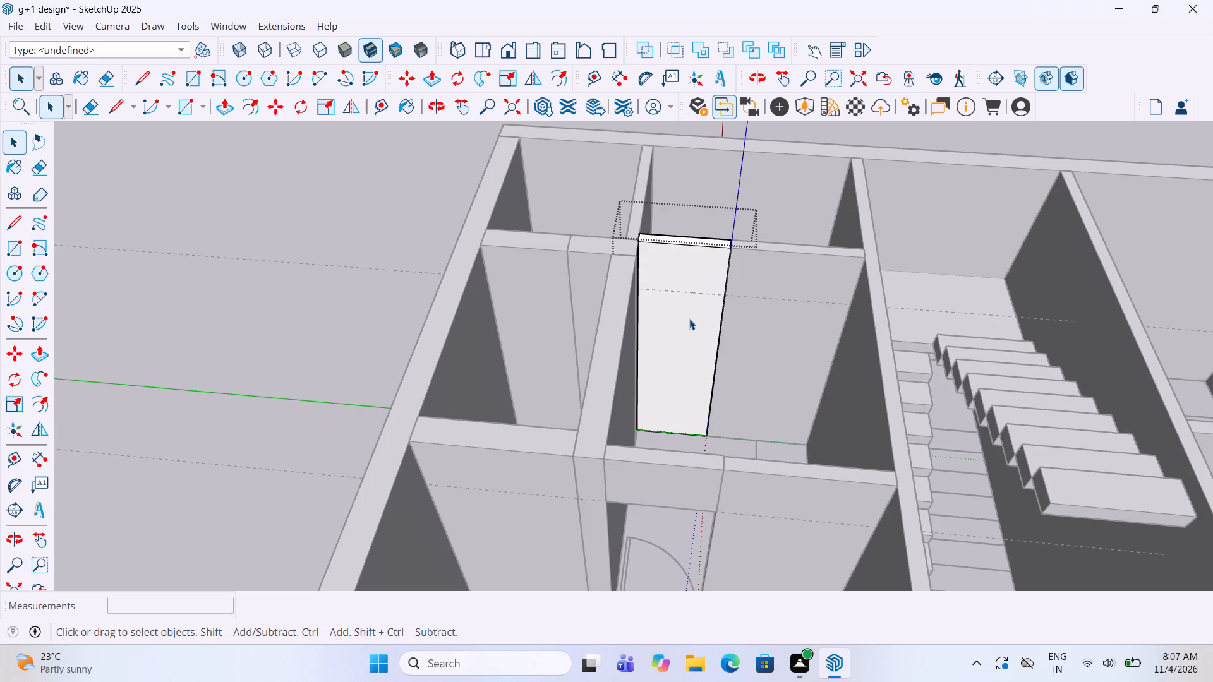
left_click(11, 246)
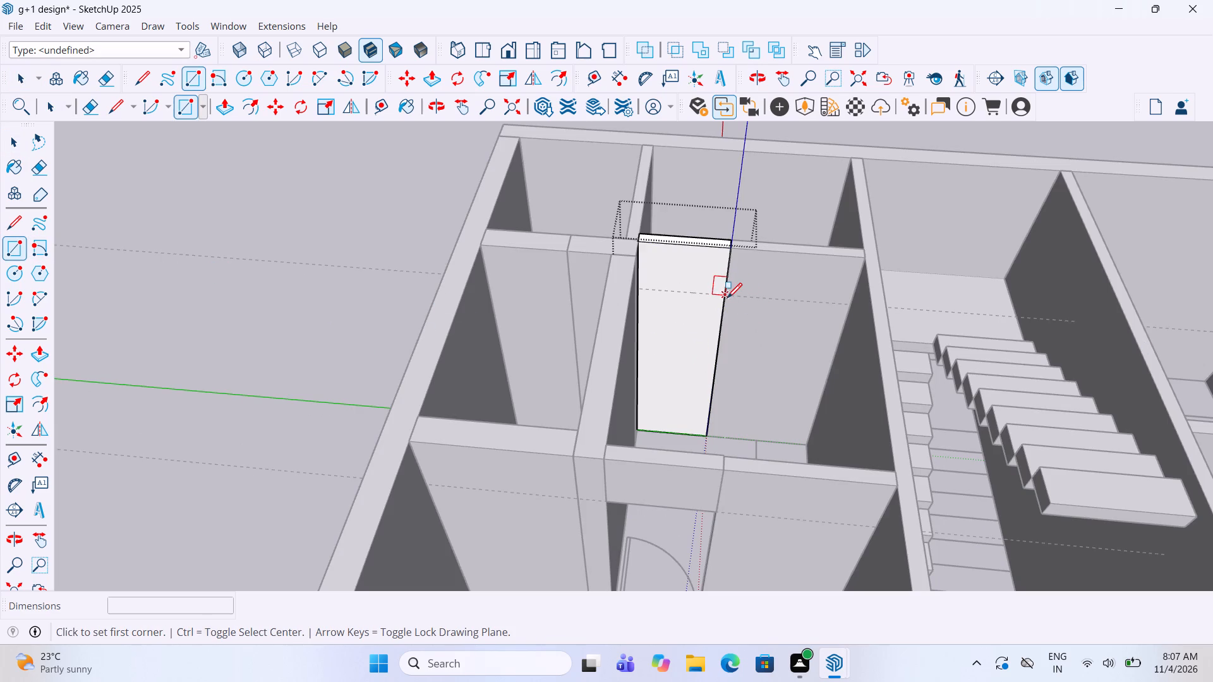
left_click(726, 299)
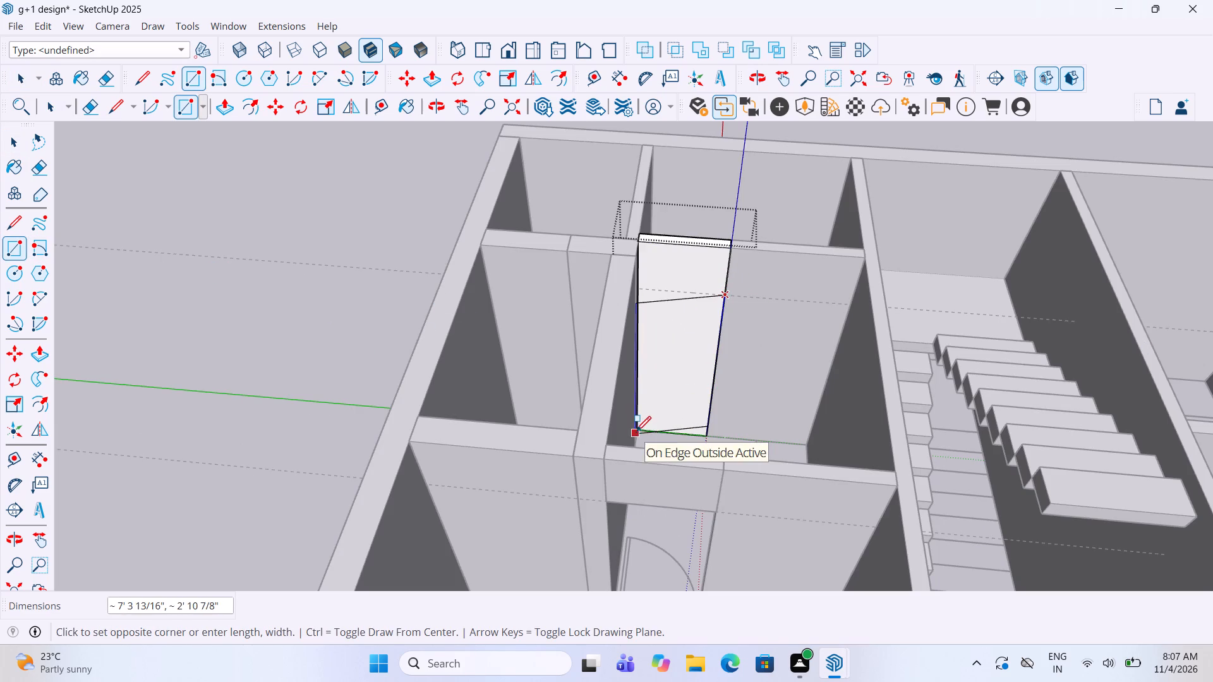
scroll(640, 420, "up", 7)
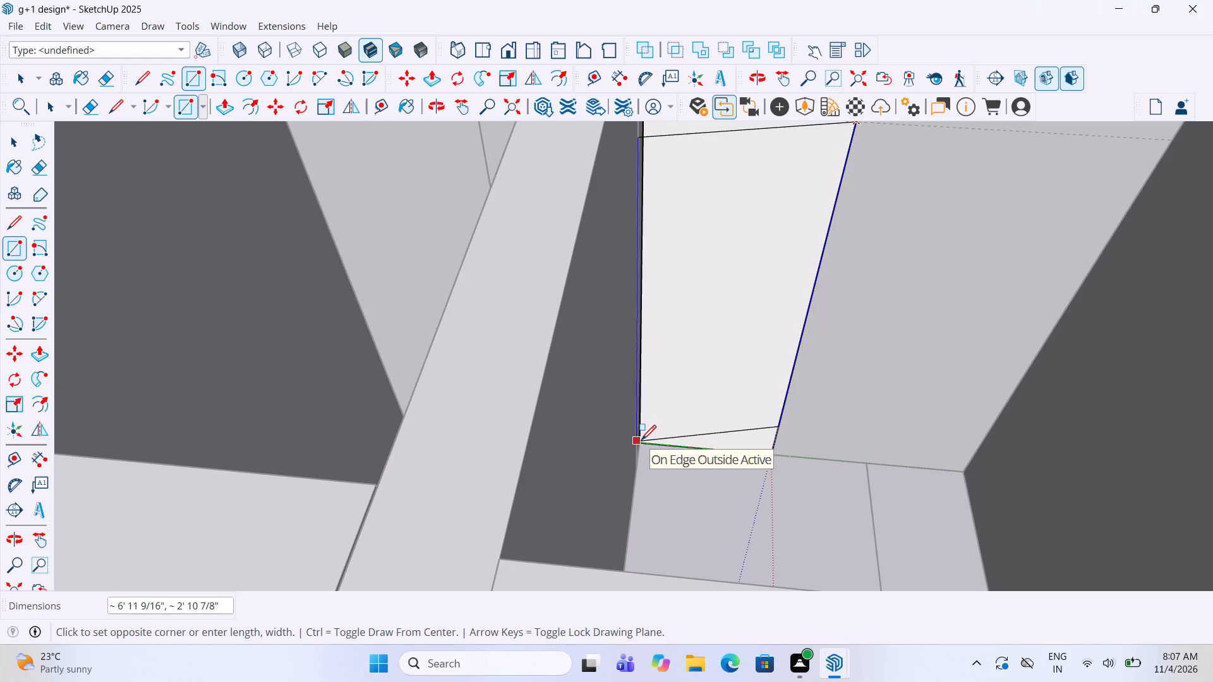
left_click(643, 445)
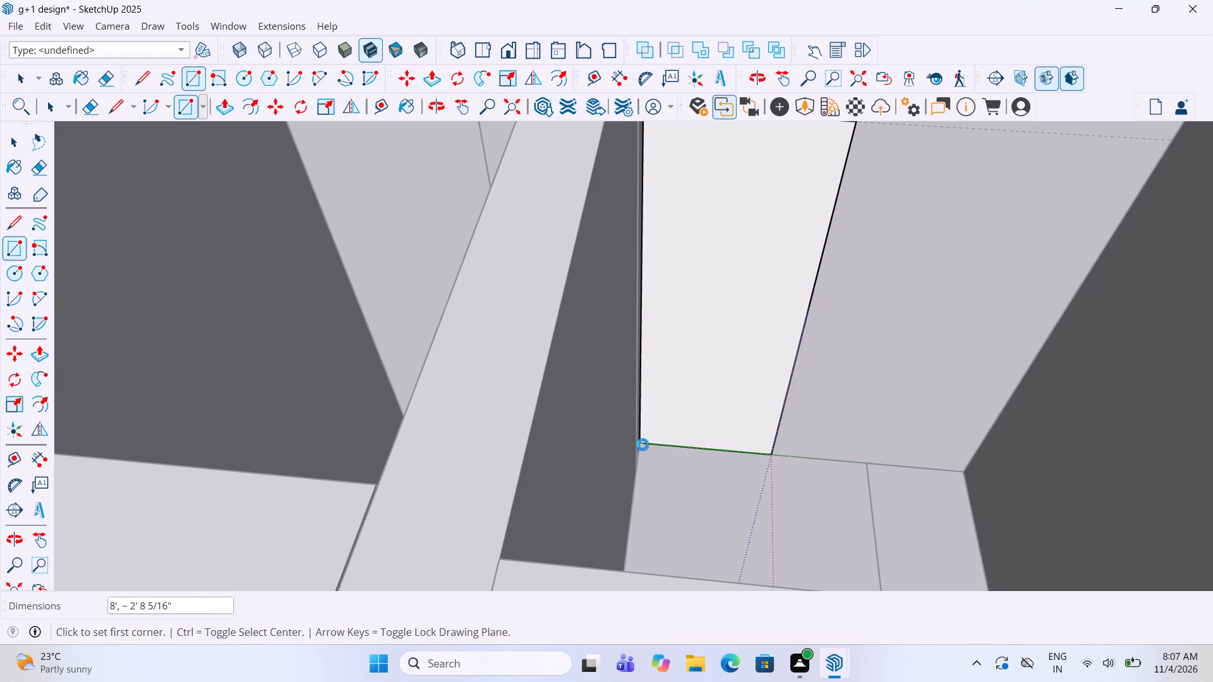
key("p")
left_click_drag(672, 378, 698, 224)
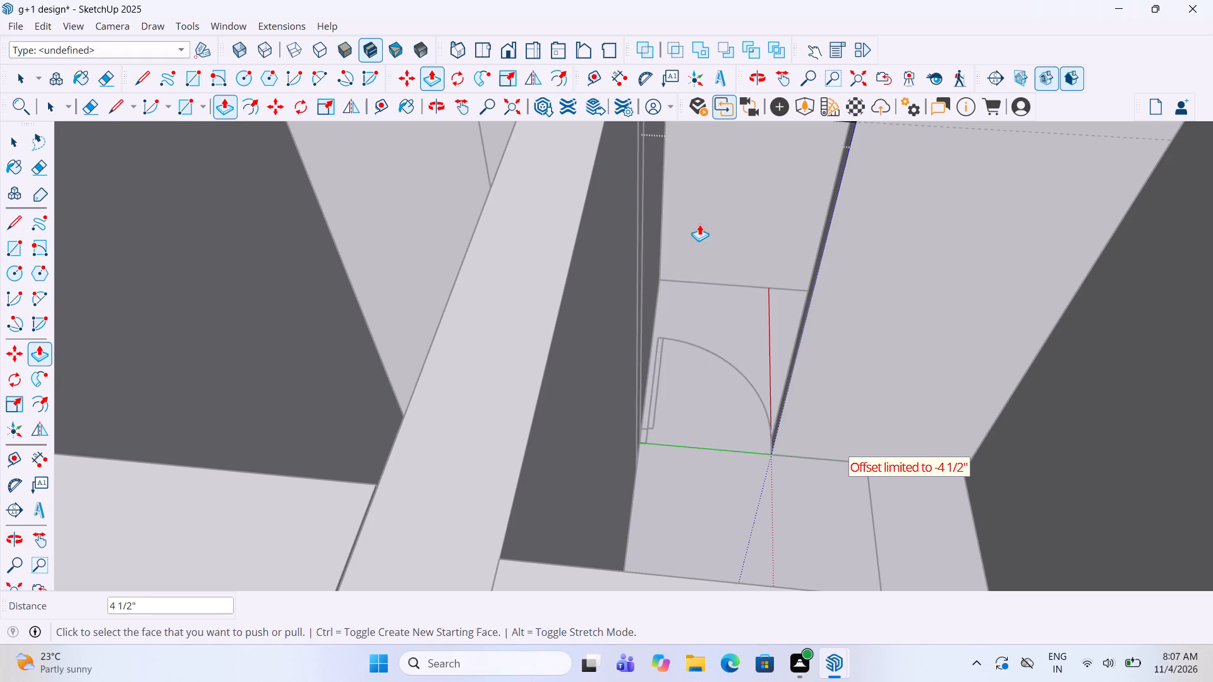
key("space")
left_click(716, 421)
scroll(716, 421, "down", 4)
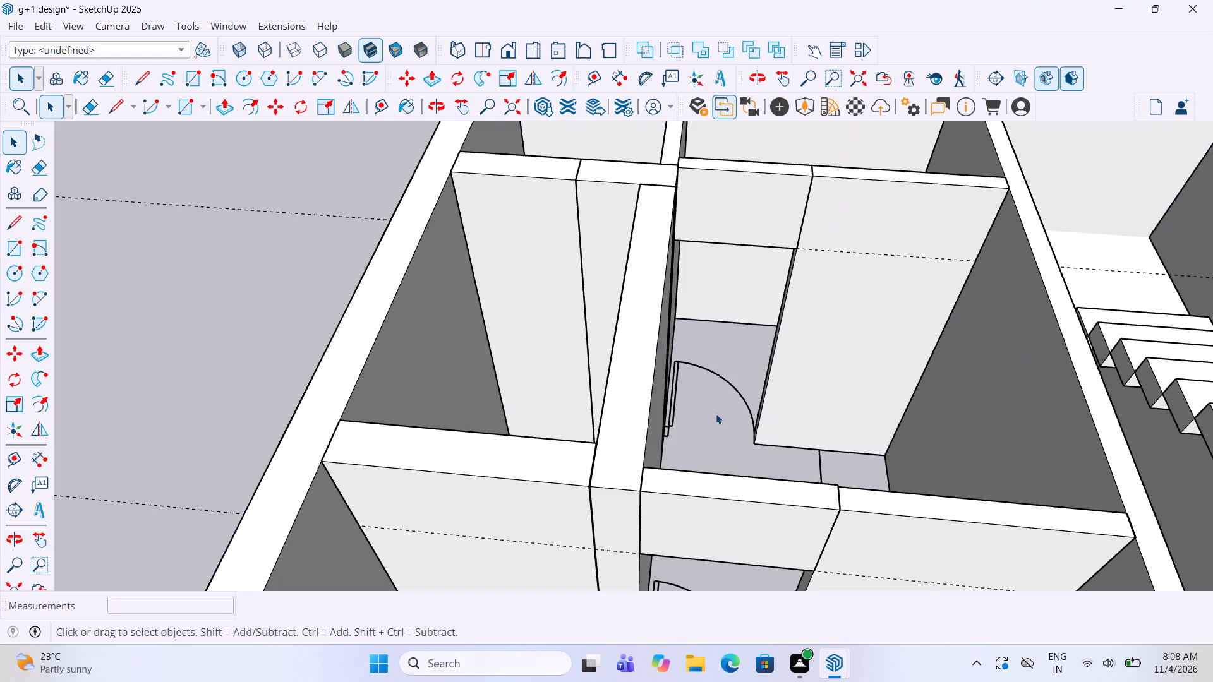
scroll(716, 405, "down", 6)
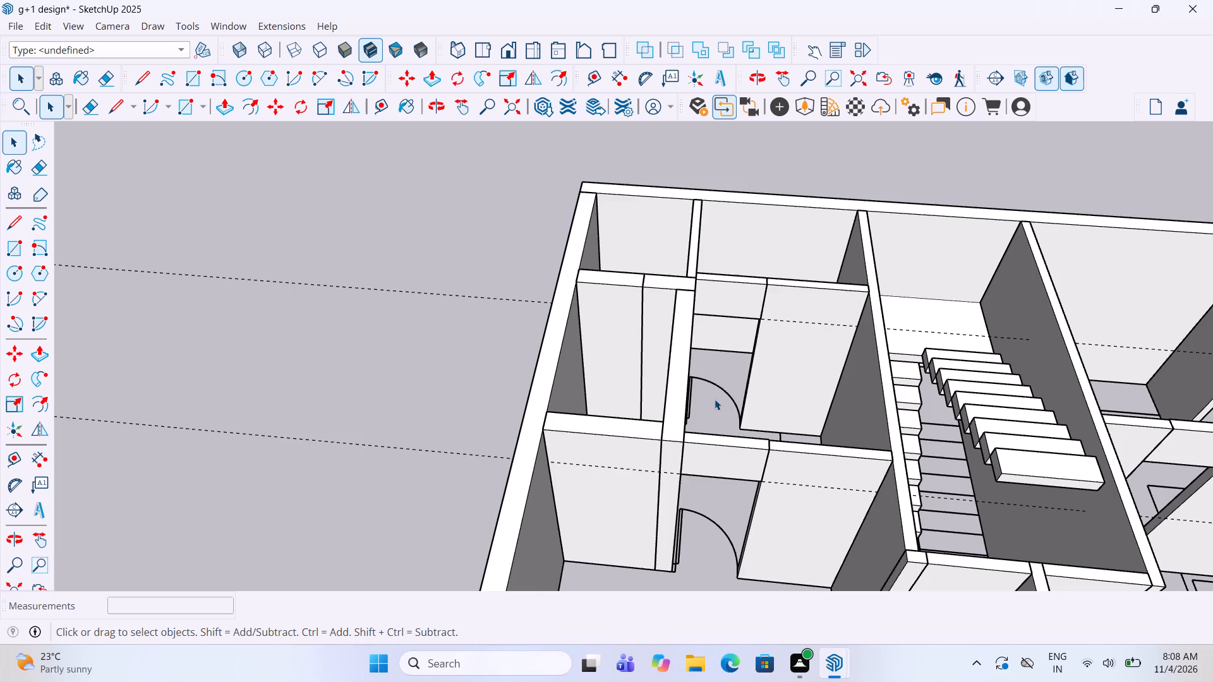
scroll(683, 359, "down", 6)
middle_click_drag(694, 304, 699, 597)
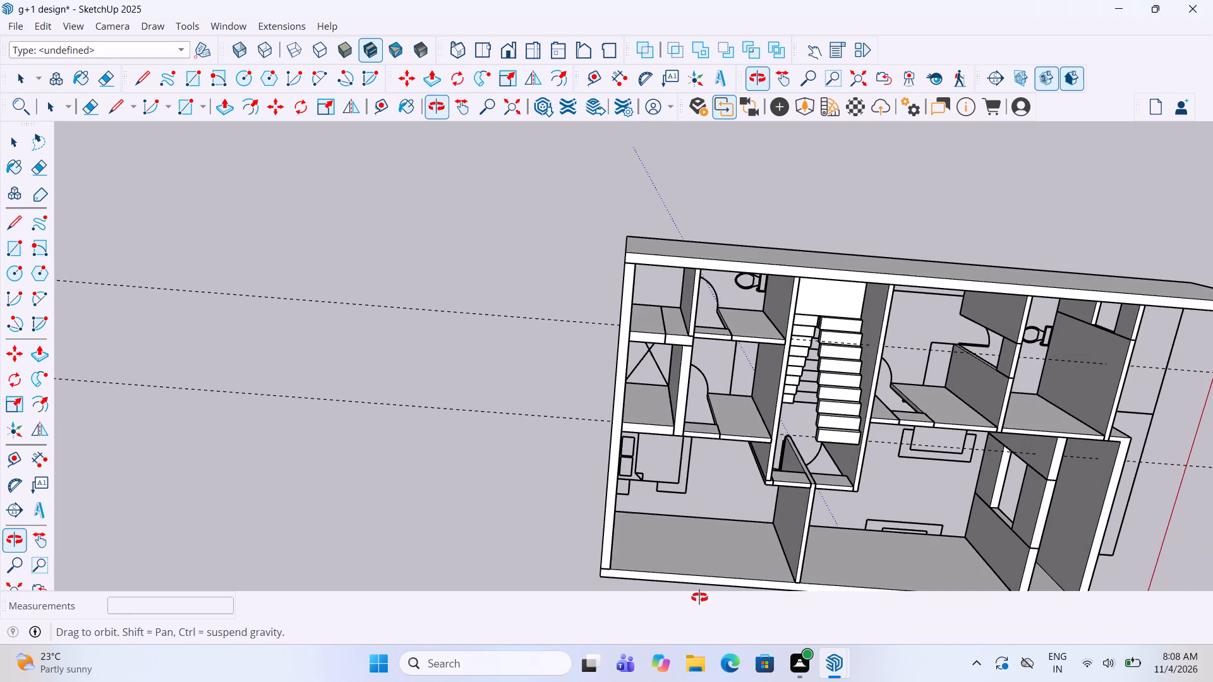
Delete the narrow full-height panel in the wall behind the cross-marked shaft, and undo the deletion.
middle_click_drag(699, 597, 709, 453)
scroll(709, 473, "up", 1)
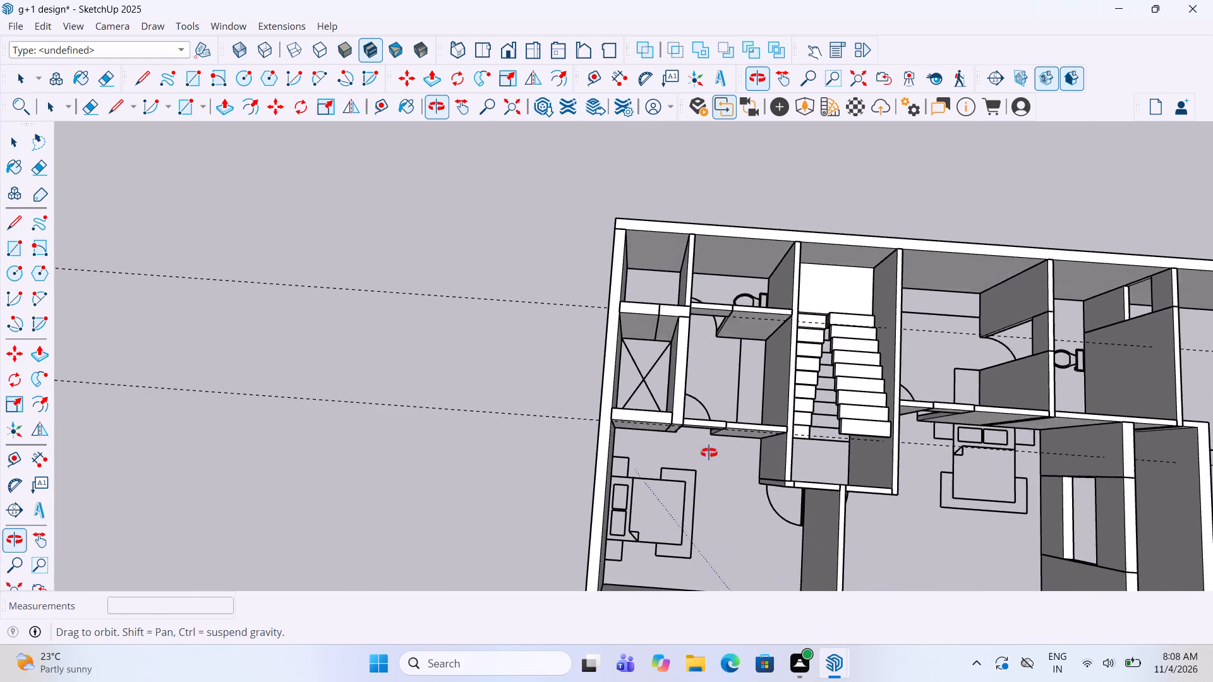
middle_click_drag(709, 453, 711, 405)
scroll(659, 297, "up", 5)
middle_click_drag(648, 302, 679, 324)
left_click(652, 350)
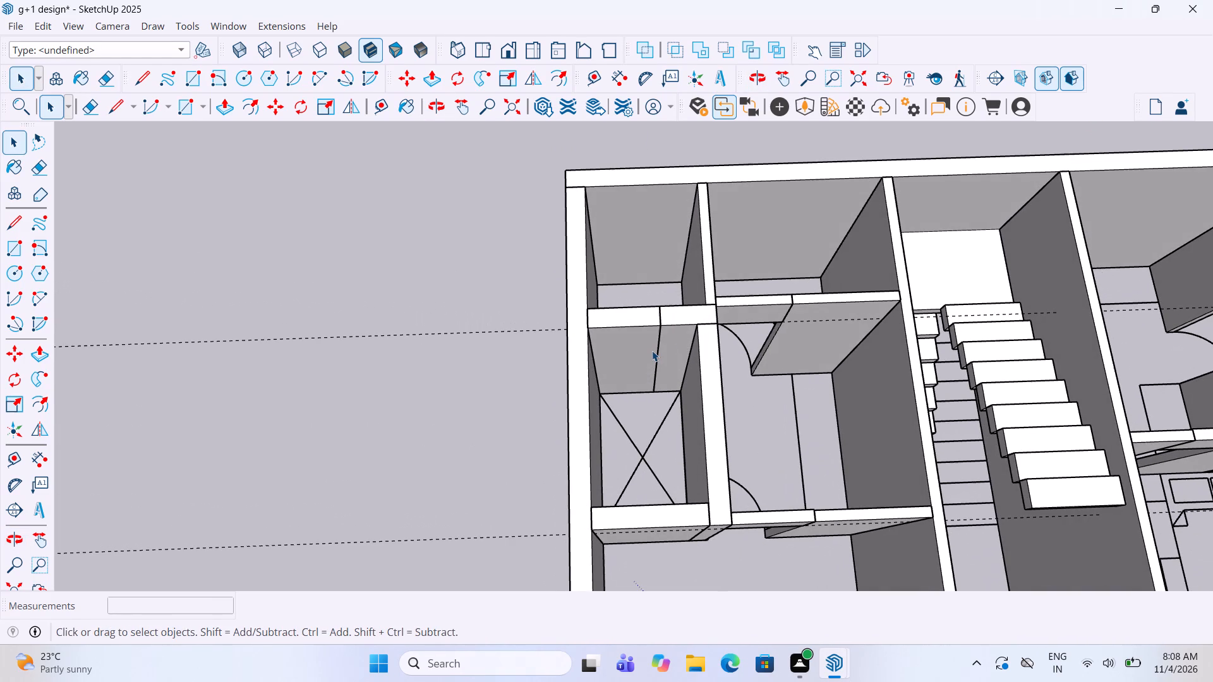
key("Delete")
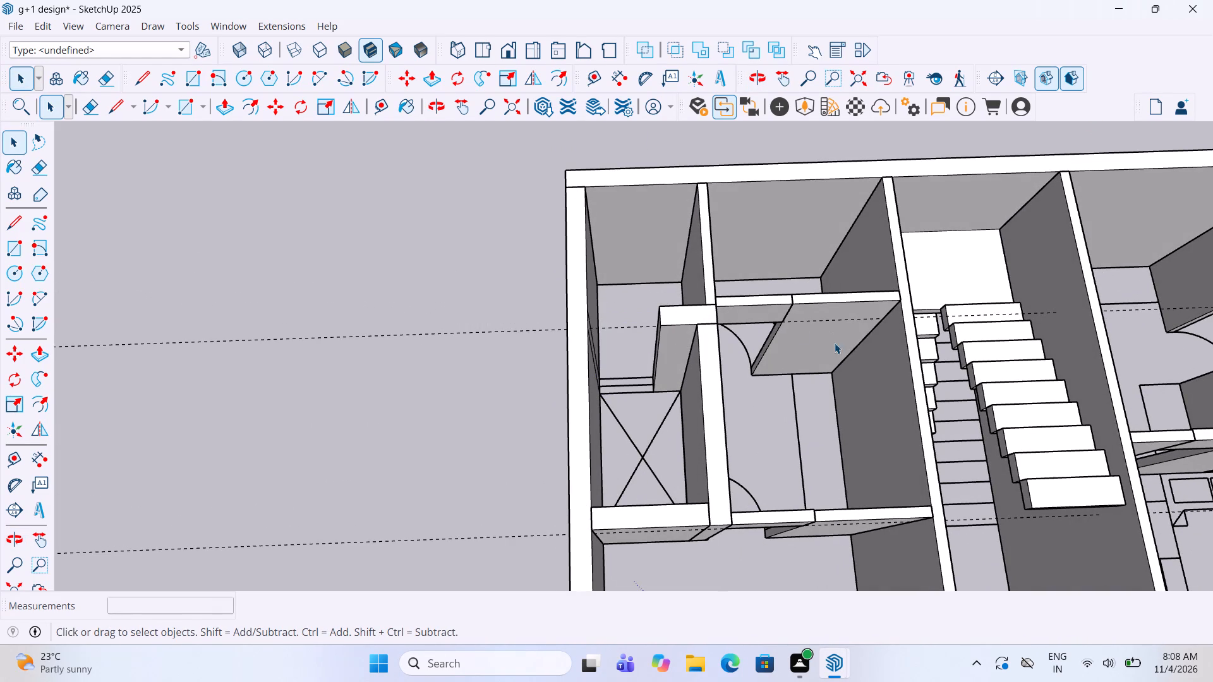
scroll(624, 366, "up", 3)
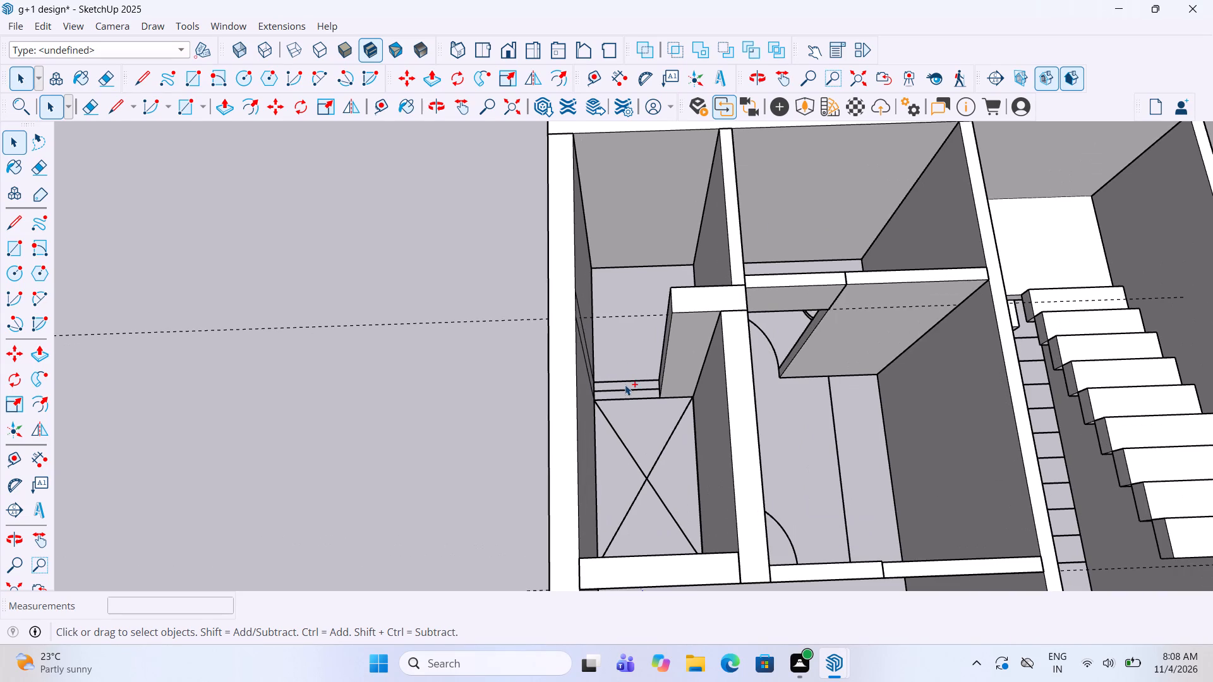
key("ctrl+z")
Place horizontal guides on the panel behind the cross-marked shaft, one 5' above the floor and another 3' above that.
middle_click_drag(636, 376, 632, 467)
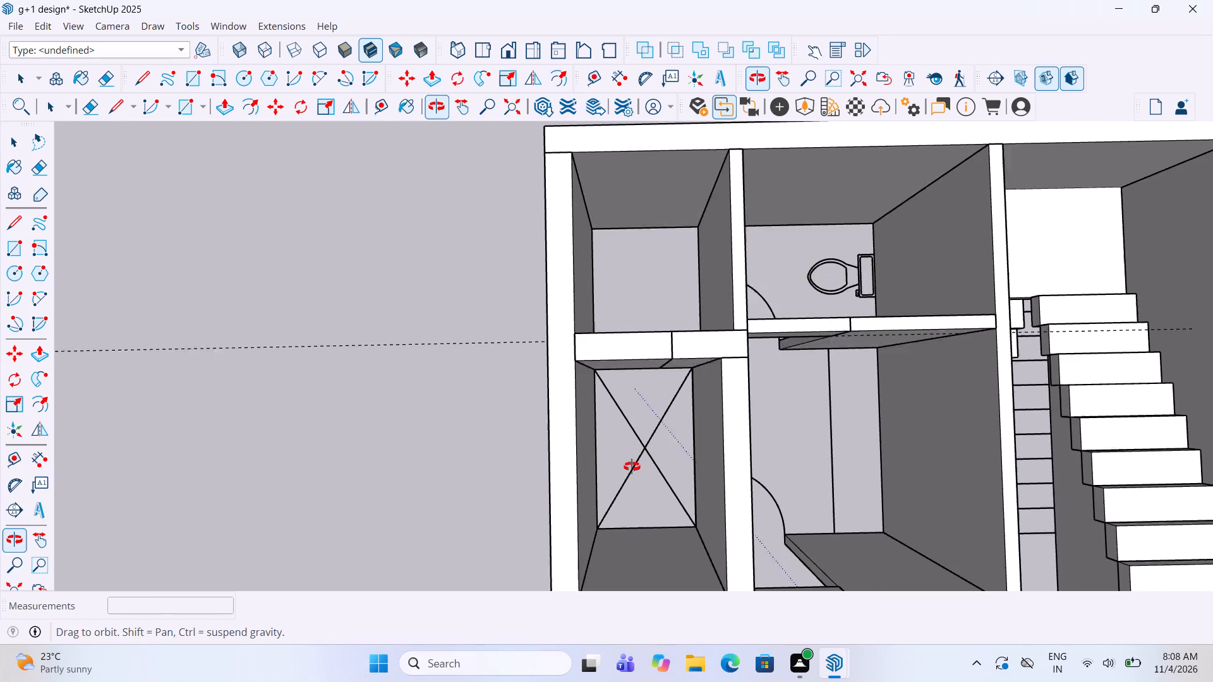
middle_click_drag(632, 467, 473, 323)
middle_click_drag(431, 328, 432, 330)
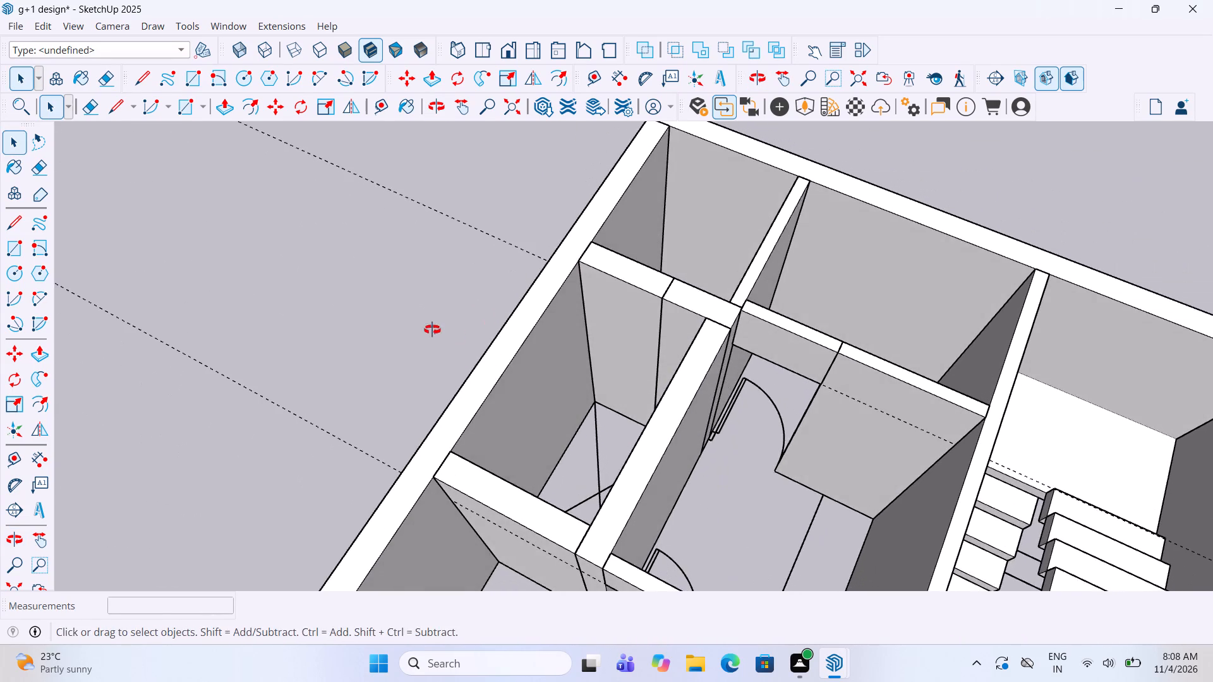
middle_click_drag(432, 330, 589, 390)
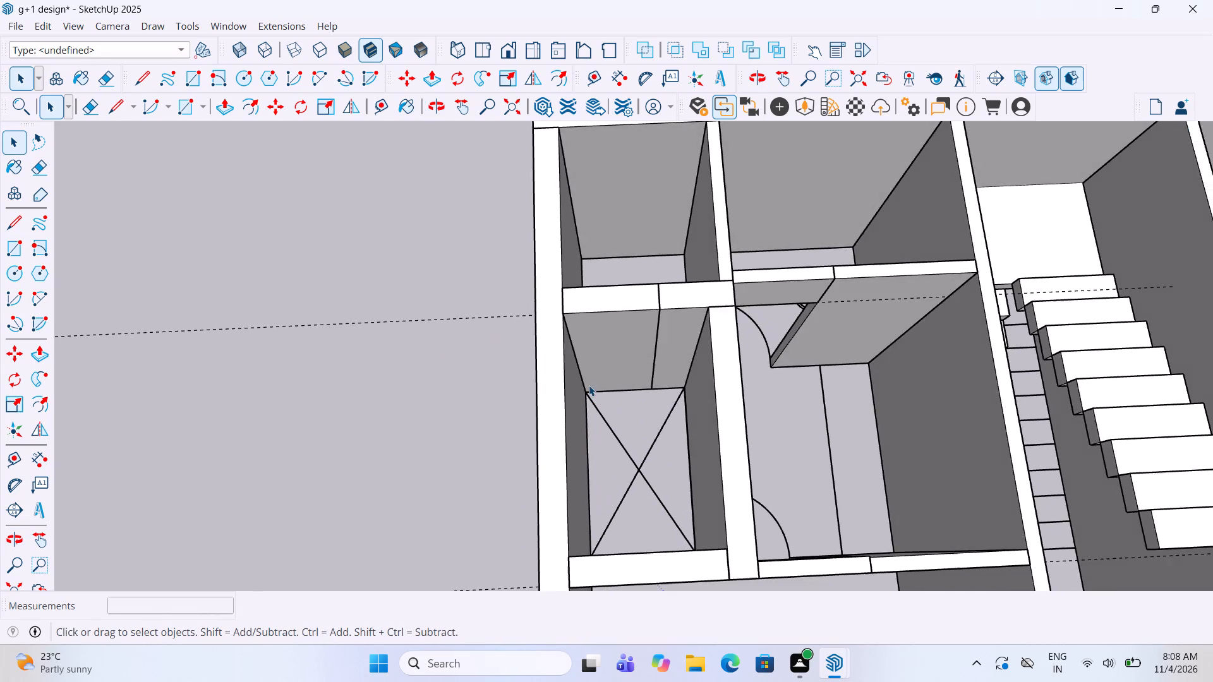
scroll(589, 385, "down", 5)
scroll(848, 390, "up", 4)
middle_click_drag(836, 373, 800, 359)
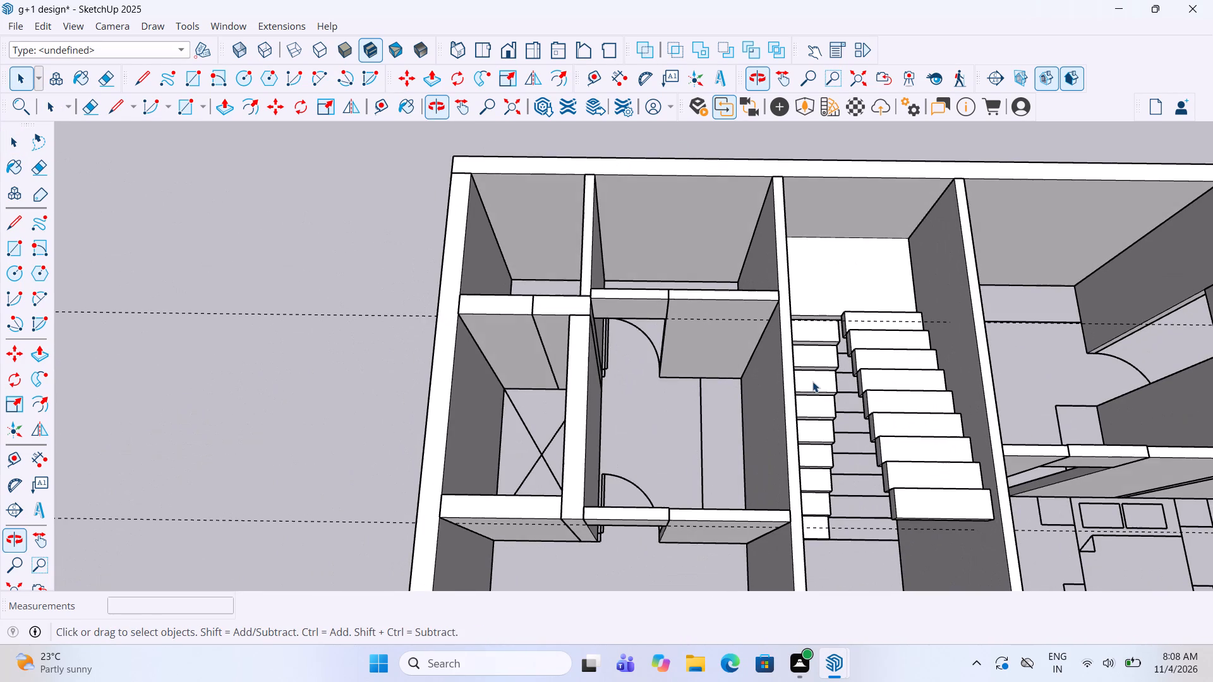
scroll(740, 214, "up", 3)
scroll(806, 289, "up", 2)
scroll(806, 289, "down", 2)
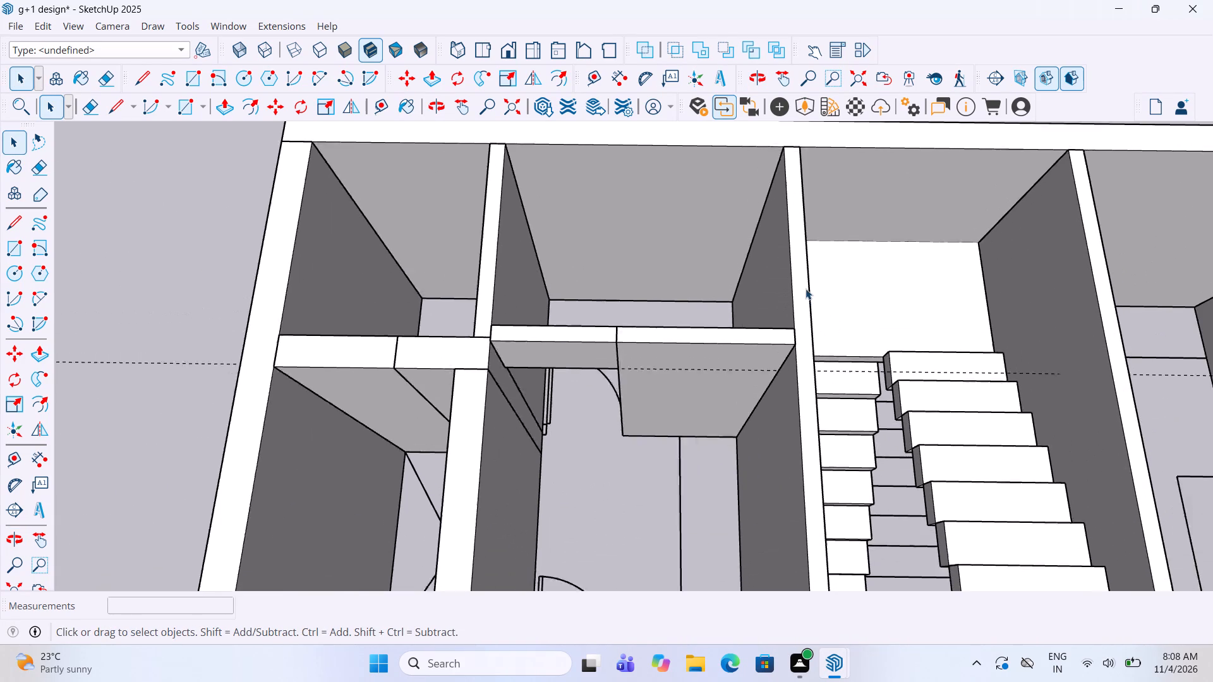
scroll(806, 289, "down", 3)
scroll(552, 349, "up", 4)
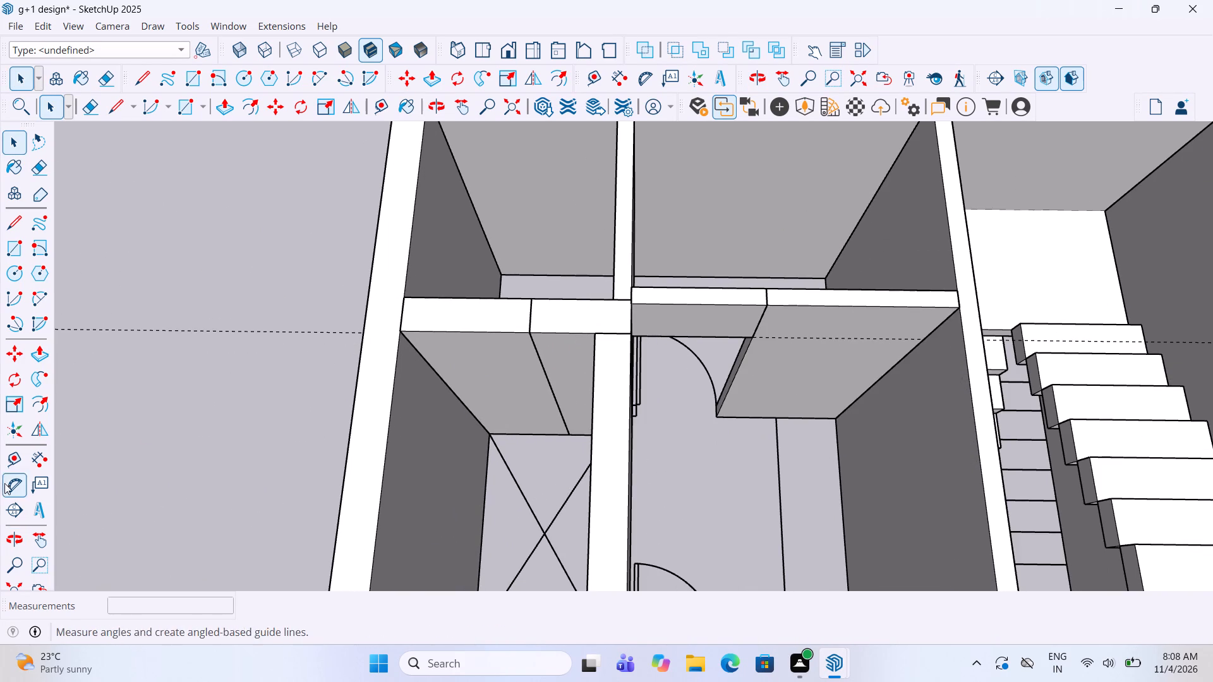
left_click(12, 459)
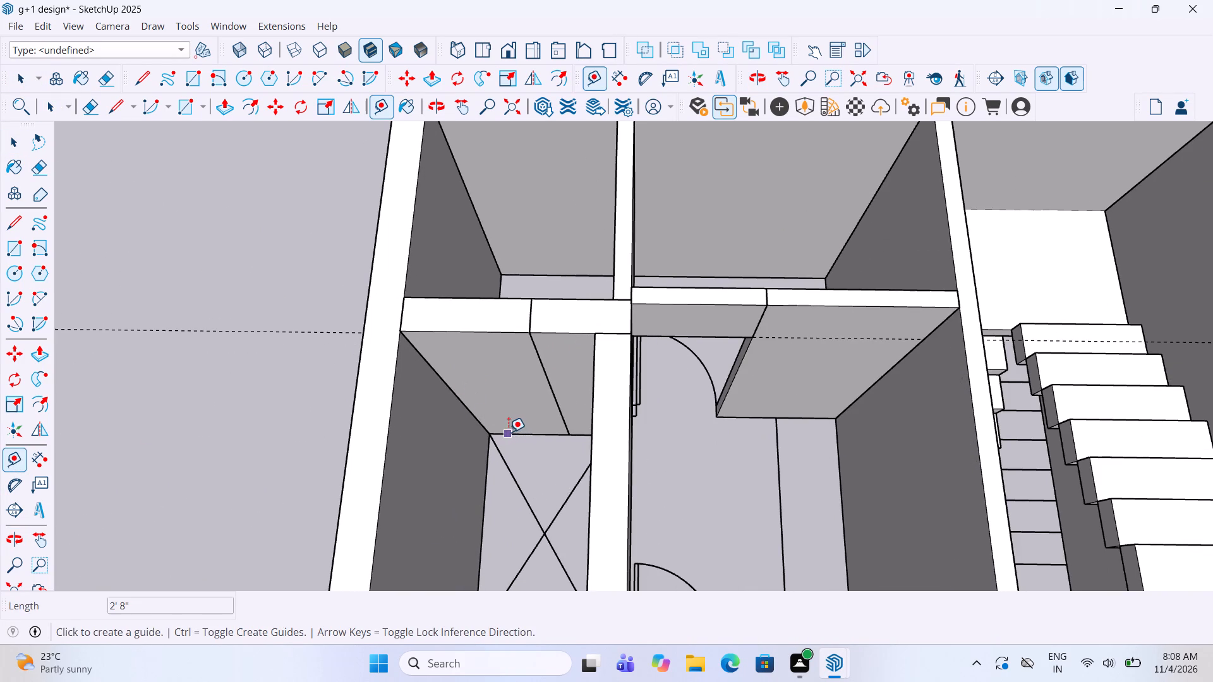
left_click(509, 433)
type("5'")
key("Return")
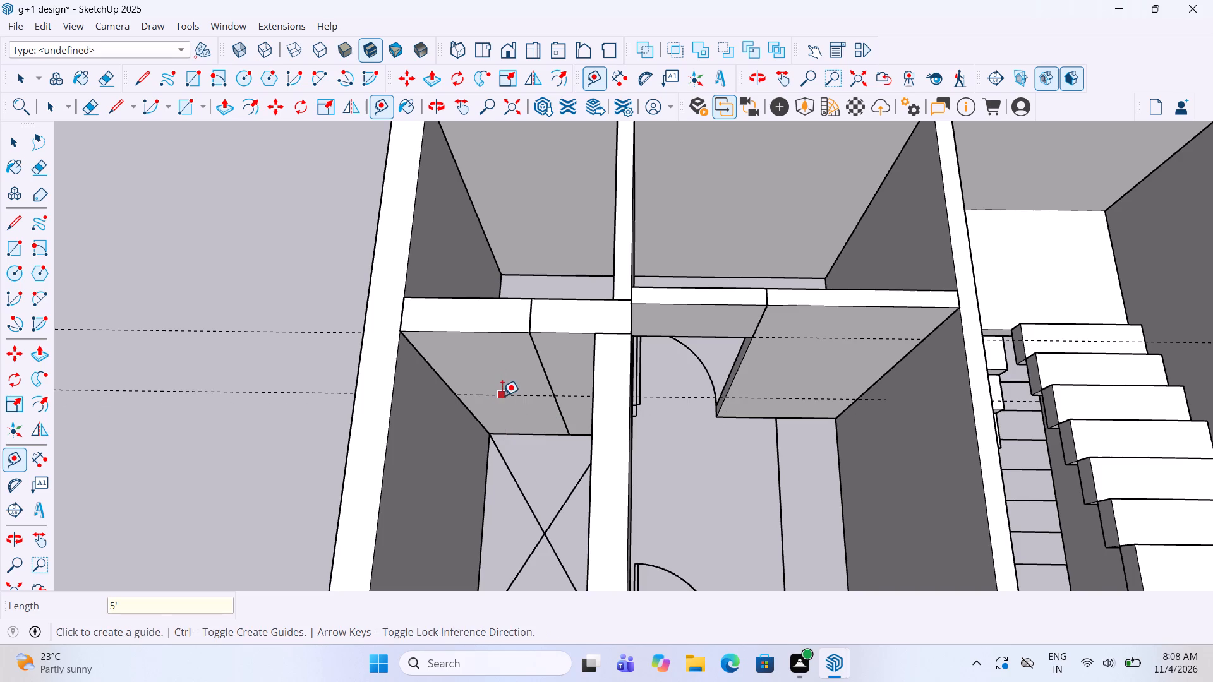
left_click(502, 395)
type("3'")
key("Return")
key("space")
Inside the shaft panel, draw a 3' by 2' 8" rectangle between the guides and push it 9" through for a window opening.
scroll(504, 393, "down", 3)
middle_click_drag(567, 392, 636, 258)
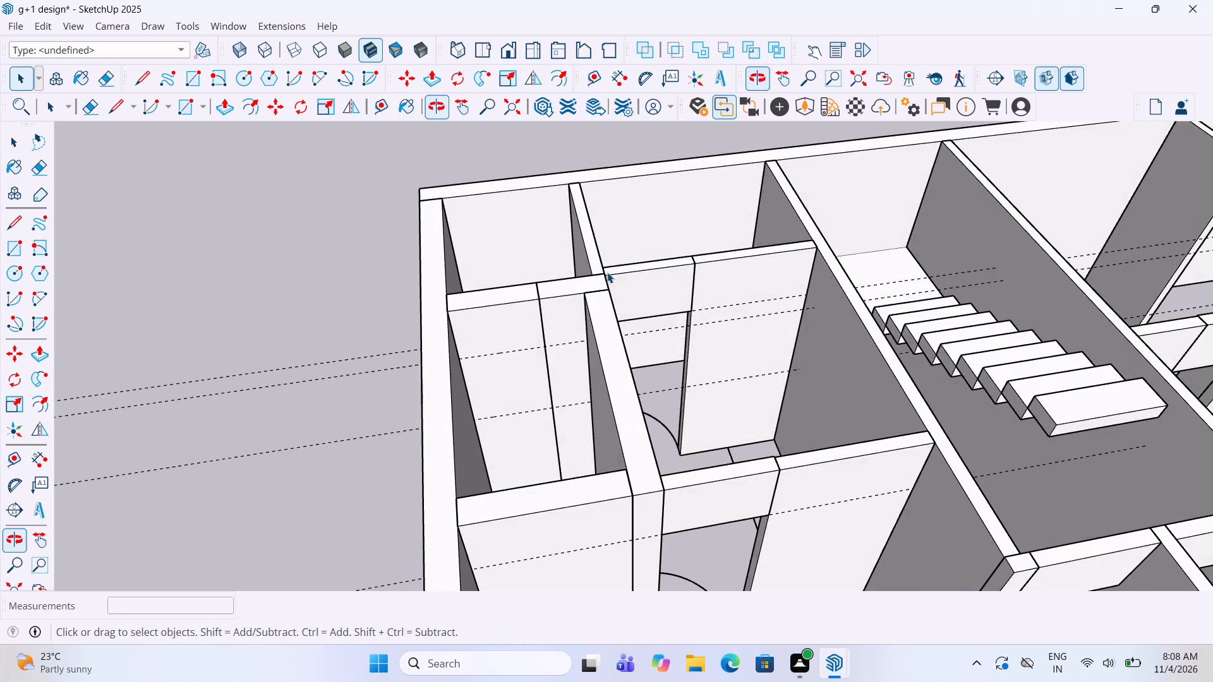
scroll(483, 386, "up", 4)
middle_click_drag(558, 356, 462, 340)
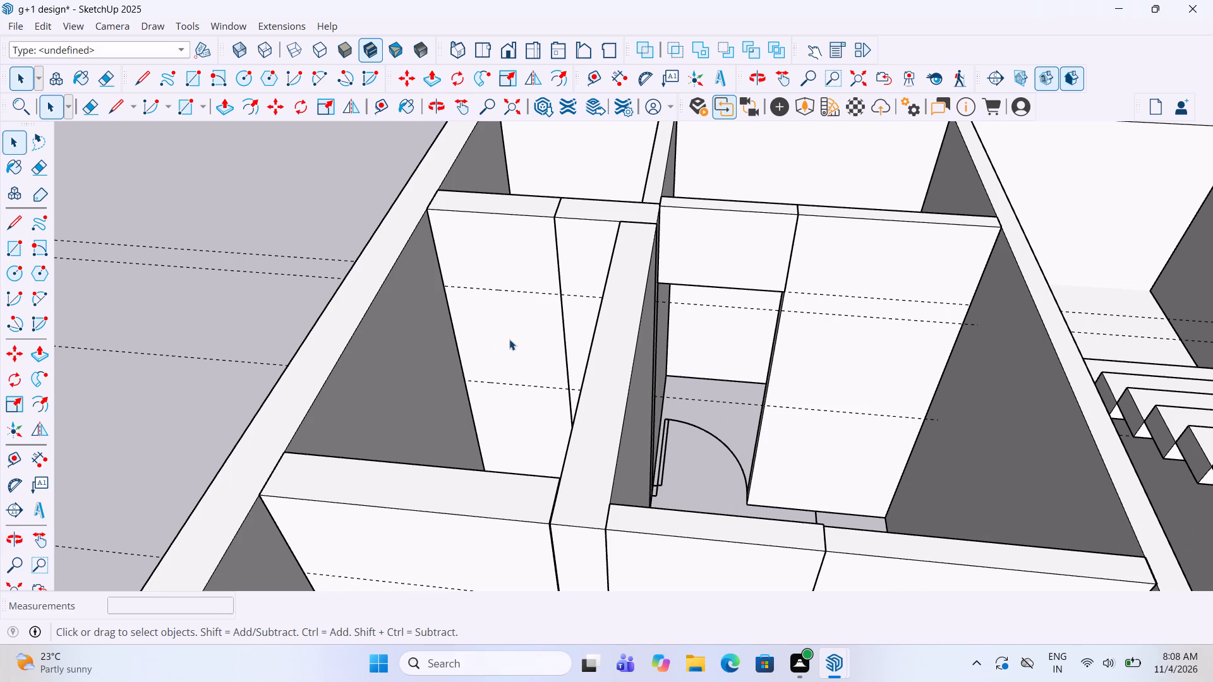
double_click(509, 338)
left_click(8, 250)
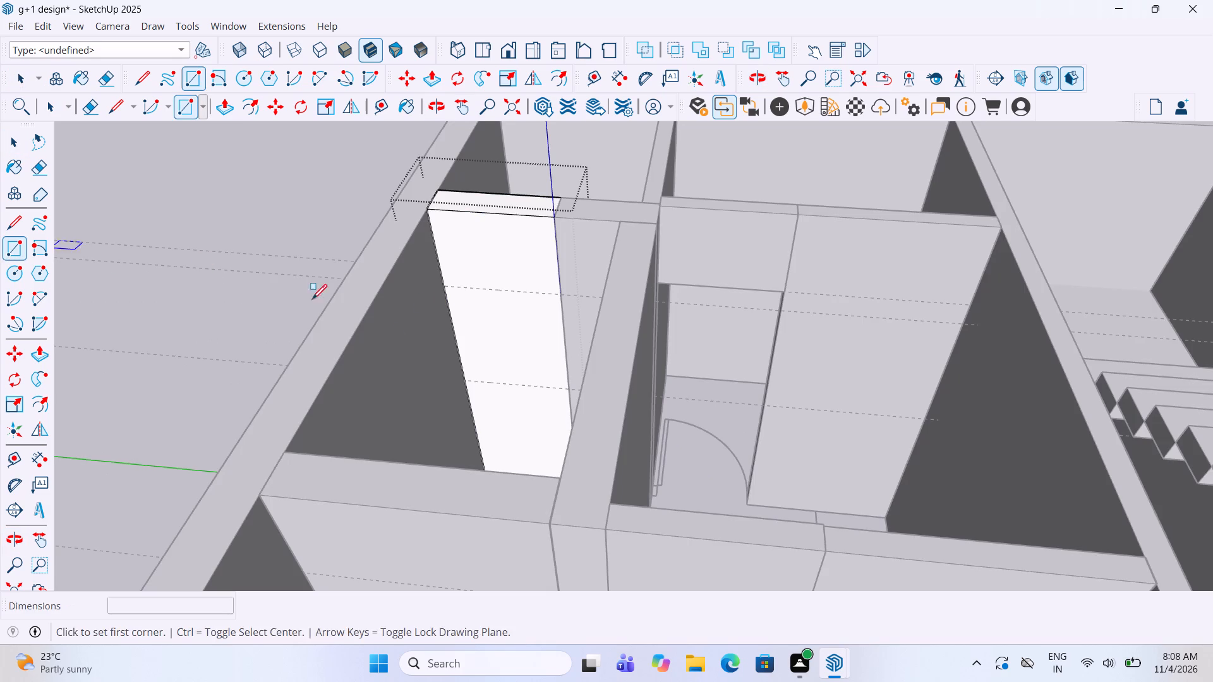
middle_click_drag(461, 316, 544, 328)
scroll(552, 312, "up", 1)
left_click(566, 311)
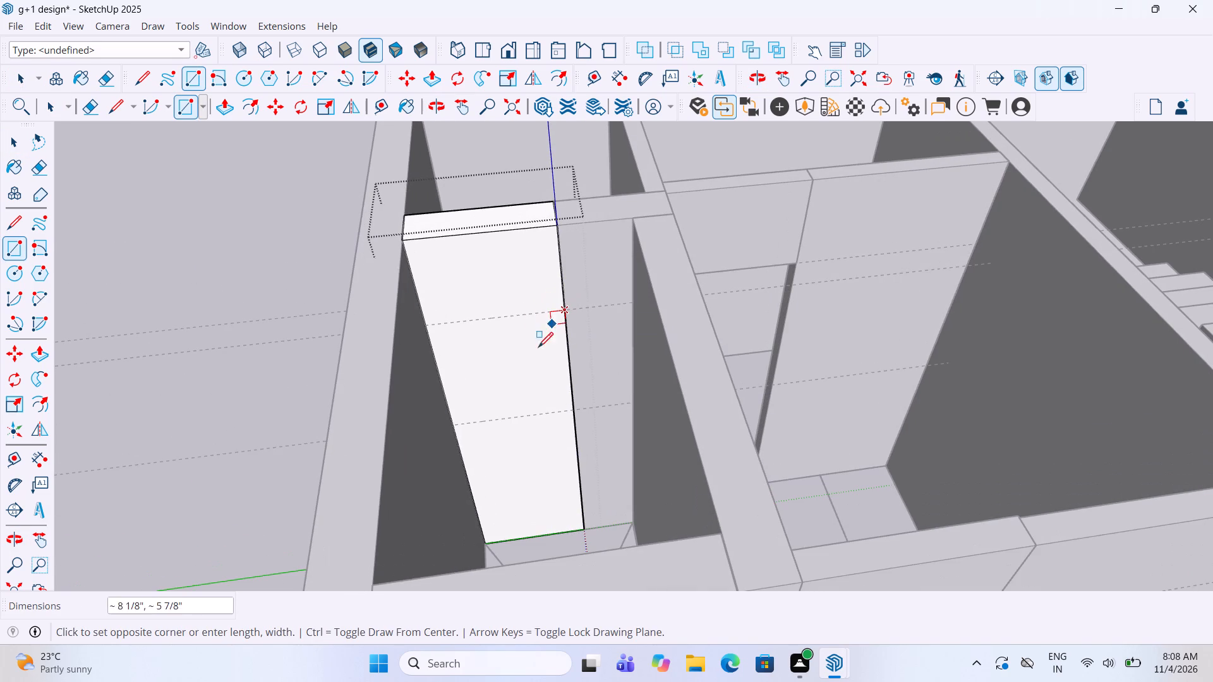
left_click(449, 431)
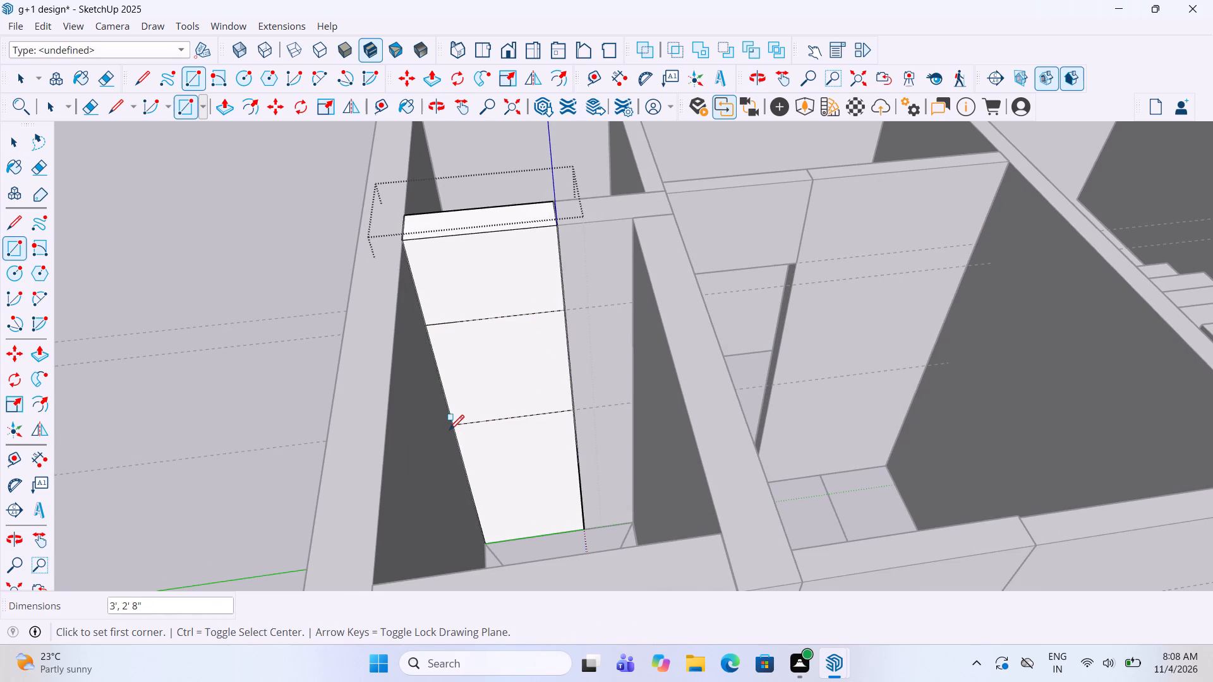
key("p")
left_click_drag(513, 377, 482, 330)
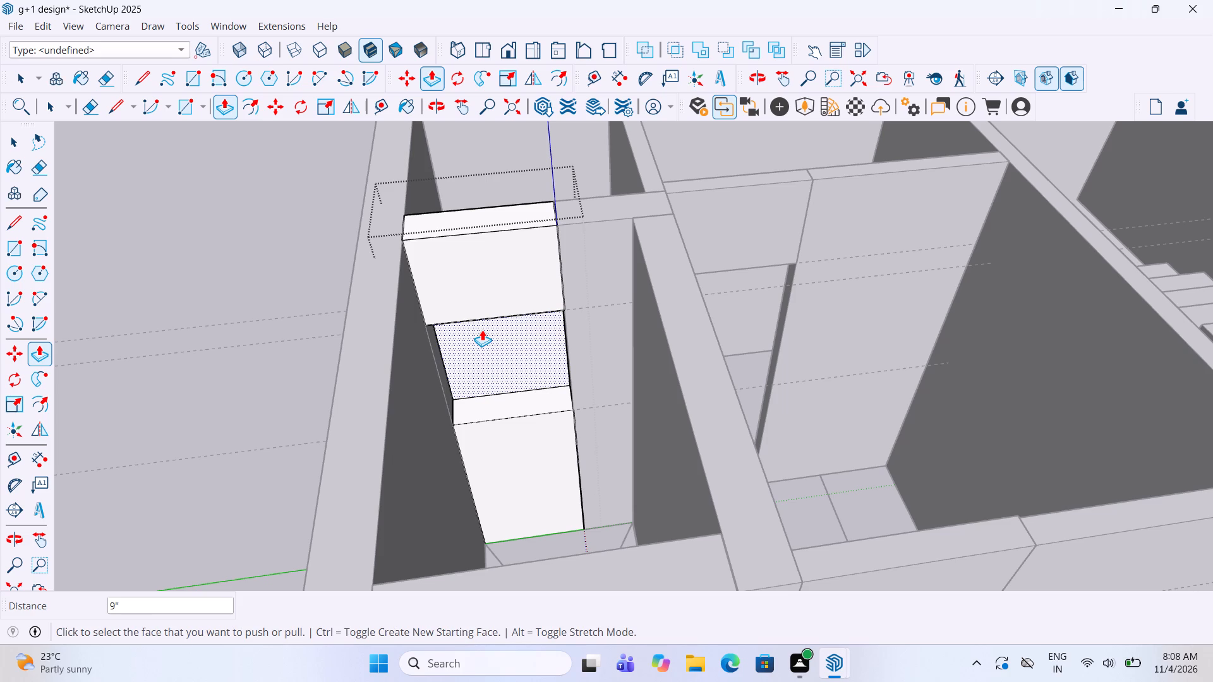
key("Delete")
key("space")
left_click(302, 407)
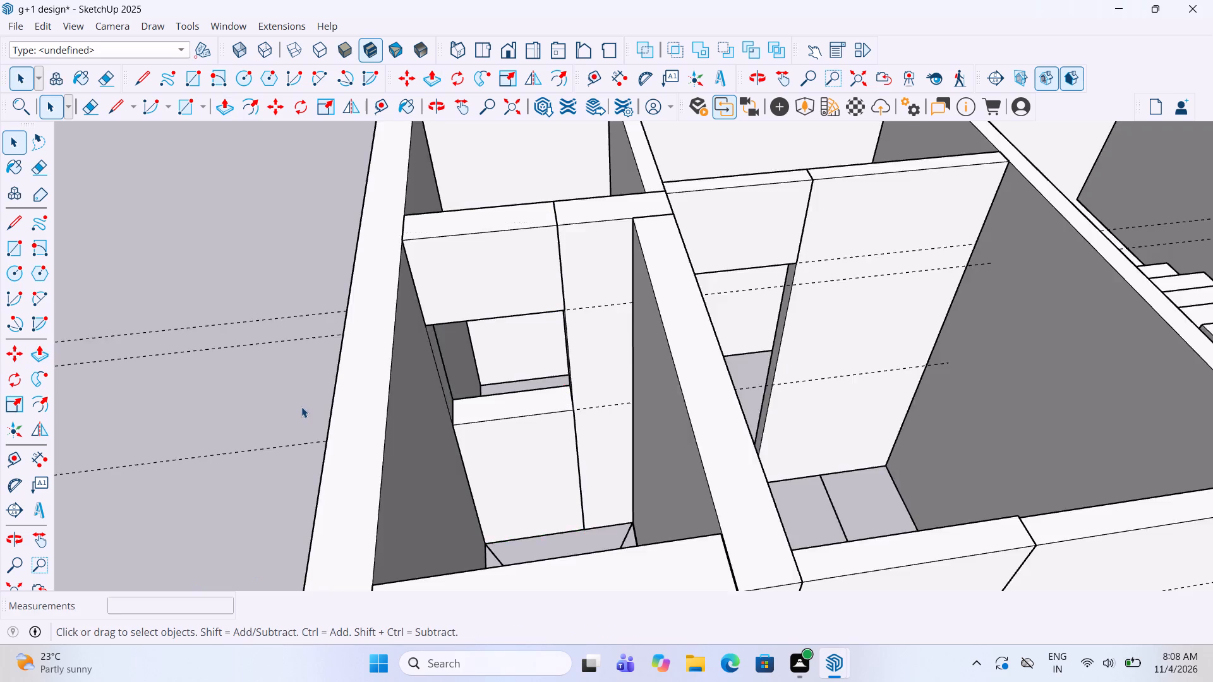
Open the toilet's partition wall group beside the drawn door swing and push its top face down to the floor to remove the wall.
scroll(303, 409, "down", 3)
middle_click_drag(978, 244, 488, 491)
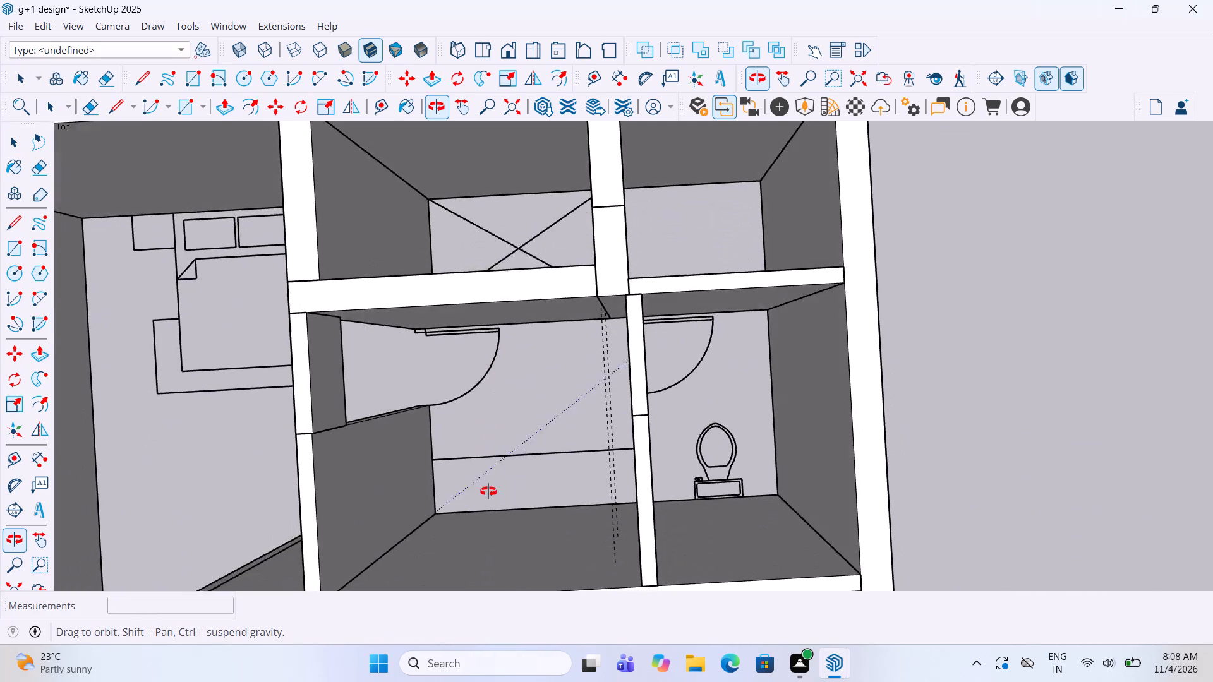
middle_click_drag(488, 491, 476, 287)
scroll(514, 301, "down", 3)
middle_click_drag(619, 313, 598, 390)
scroll(662, 330, "up", 3)
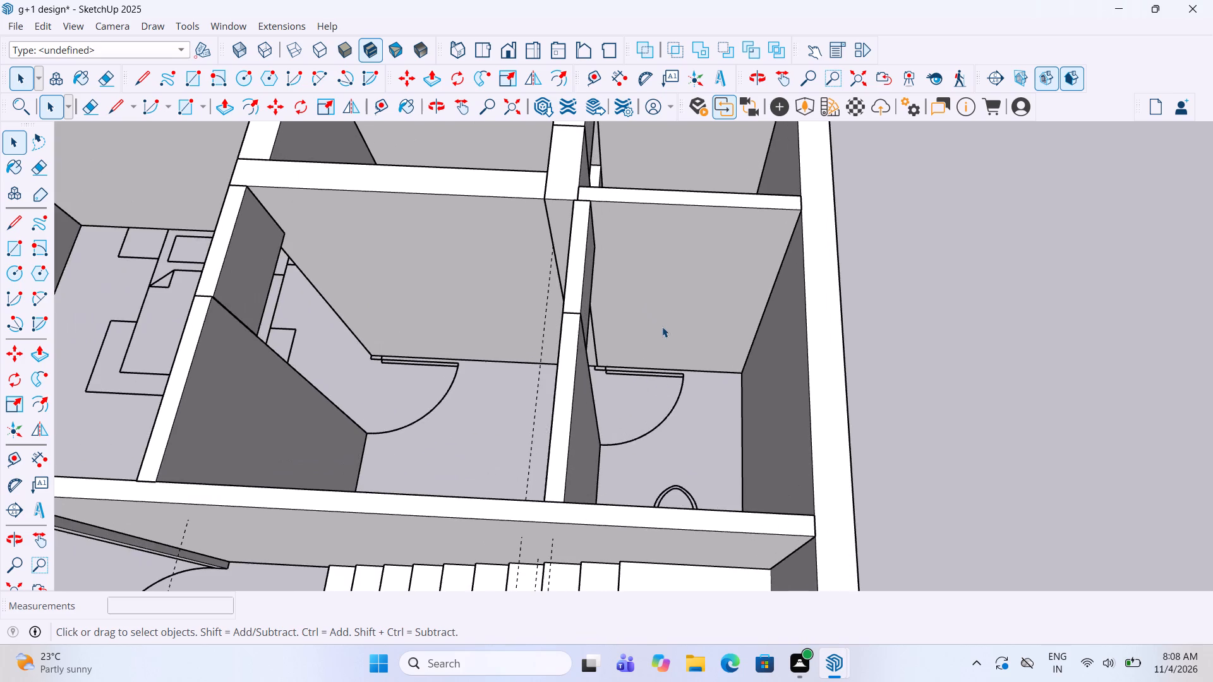
scroll(723, 167, "up", 4)
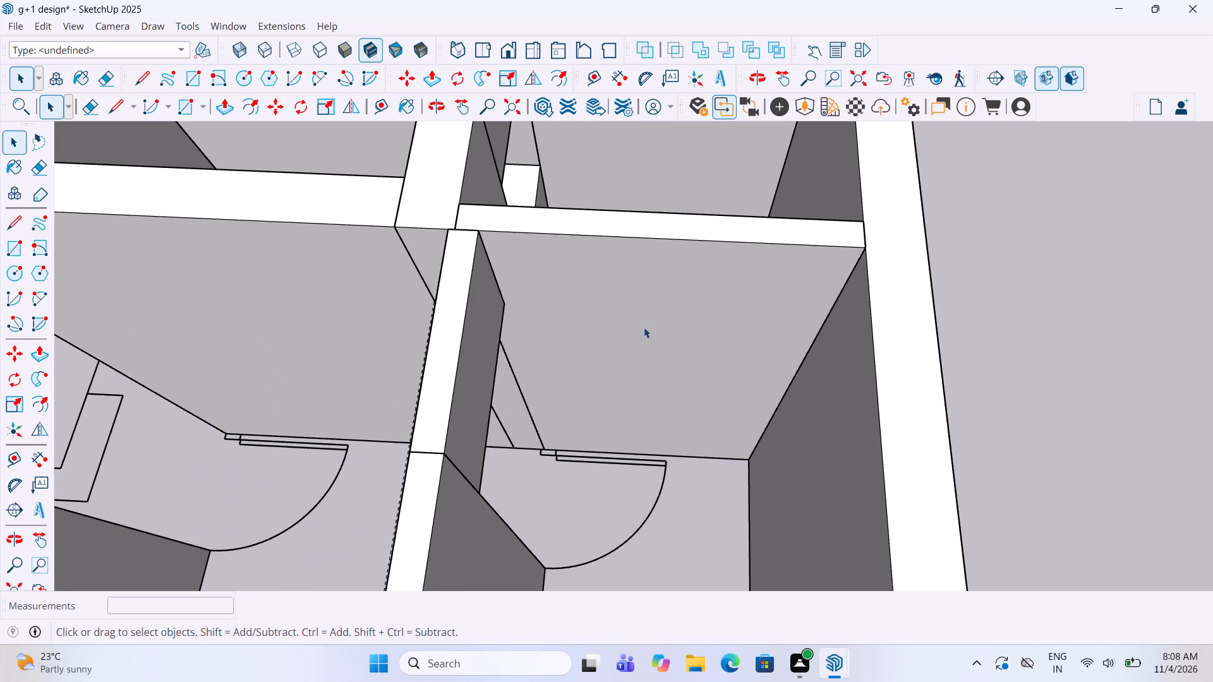
left_click(658, 345)
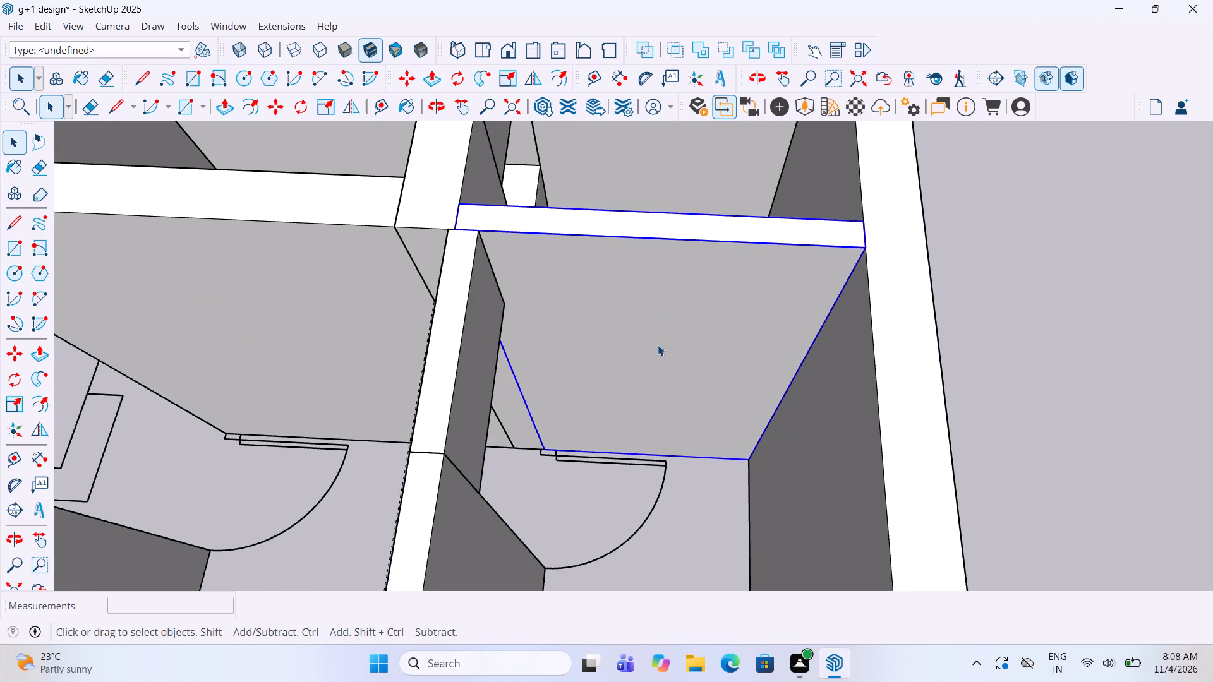
left_click(658, 345)
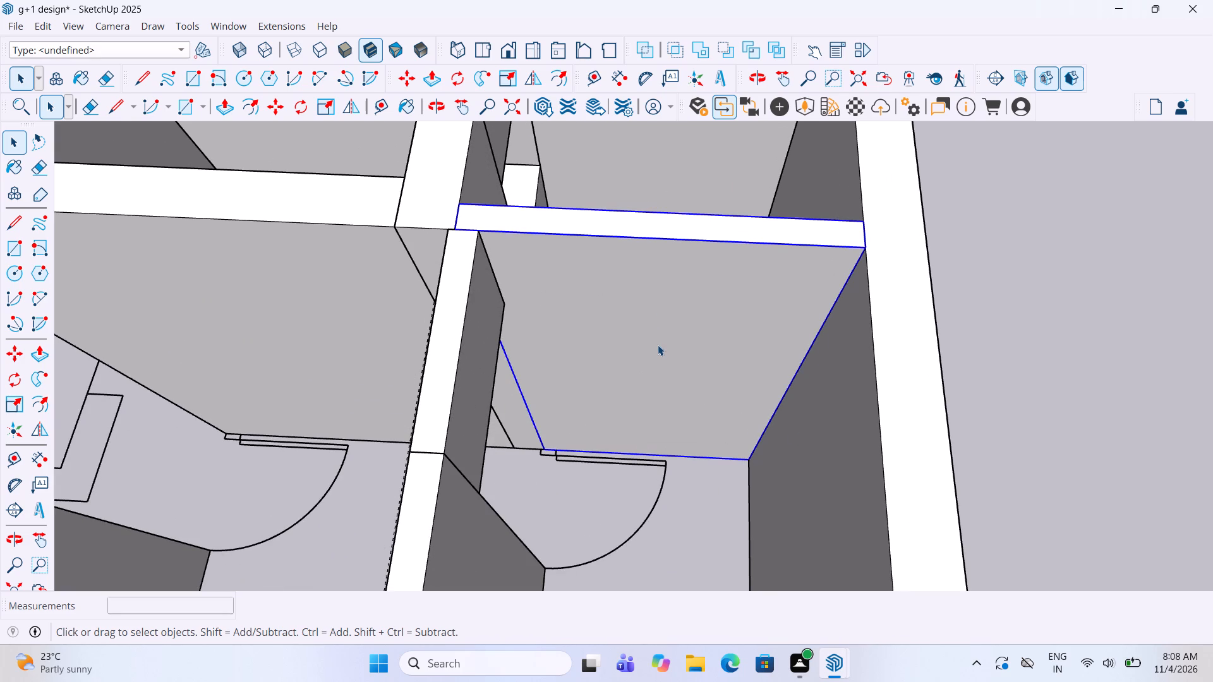
left_click(658, 345)
left_click(658, 346)
left_click(658, 346)
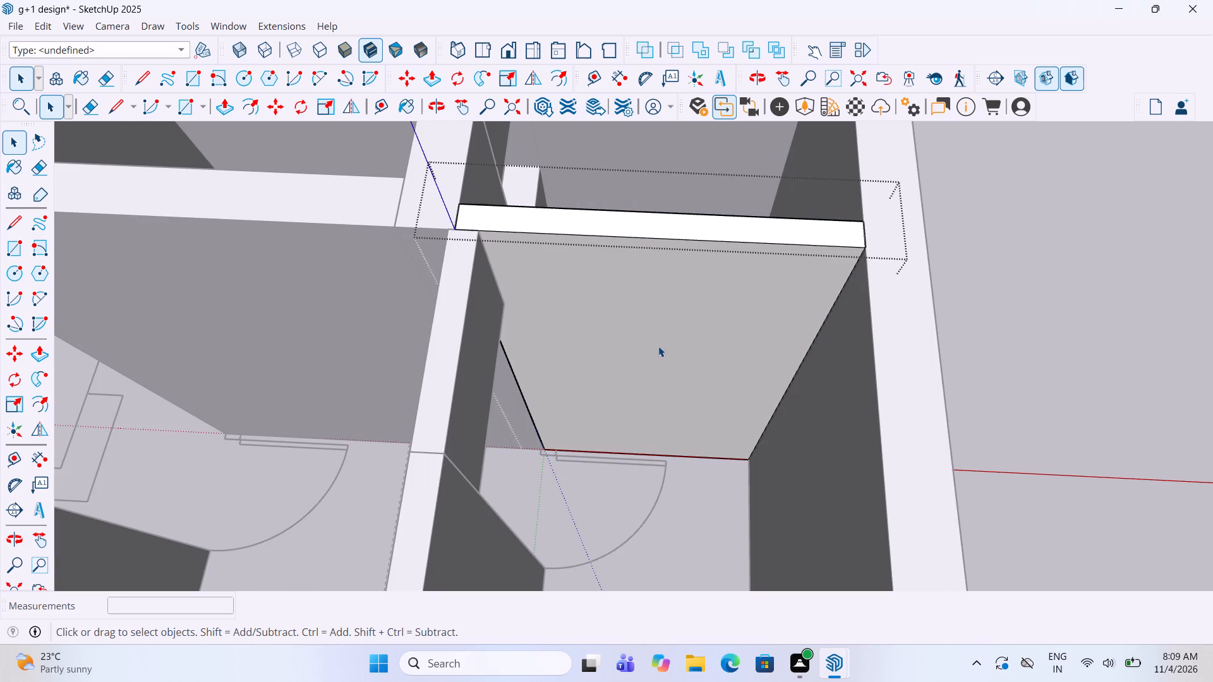
key("p")
left_click_drag(696, 230, 692, 512)
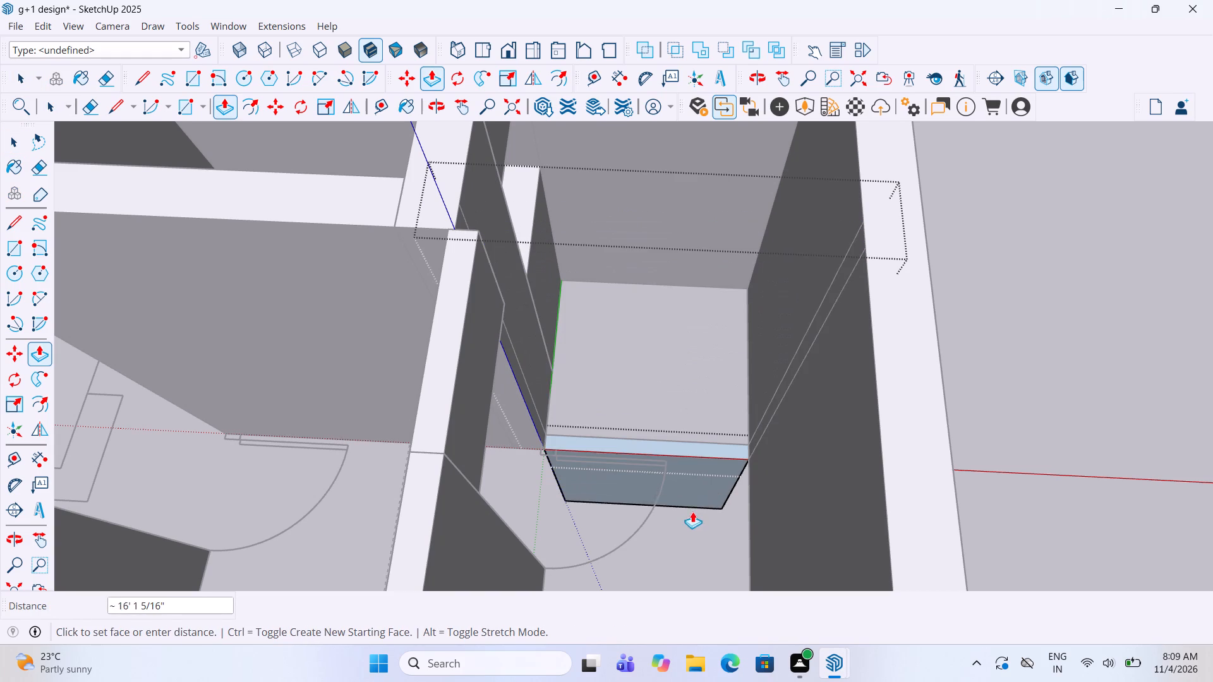
left_click_drag(692, 512, 697, 494)
left_click(698, 490)
left_click_drag(703, 482, 711, 466)
key("space")
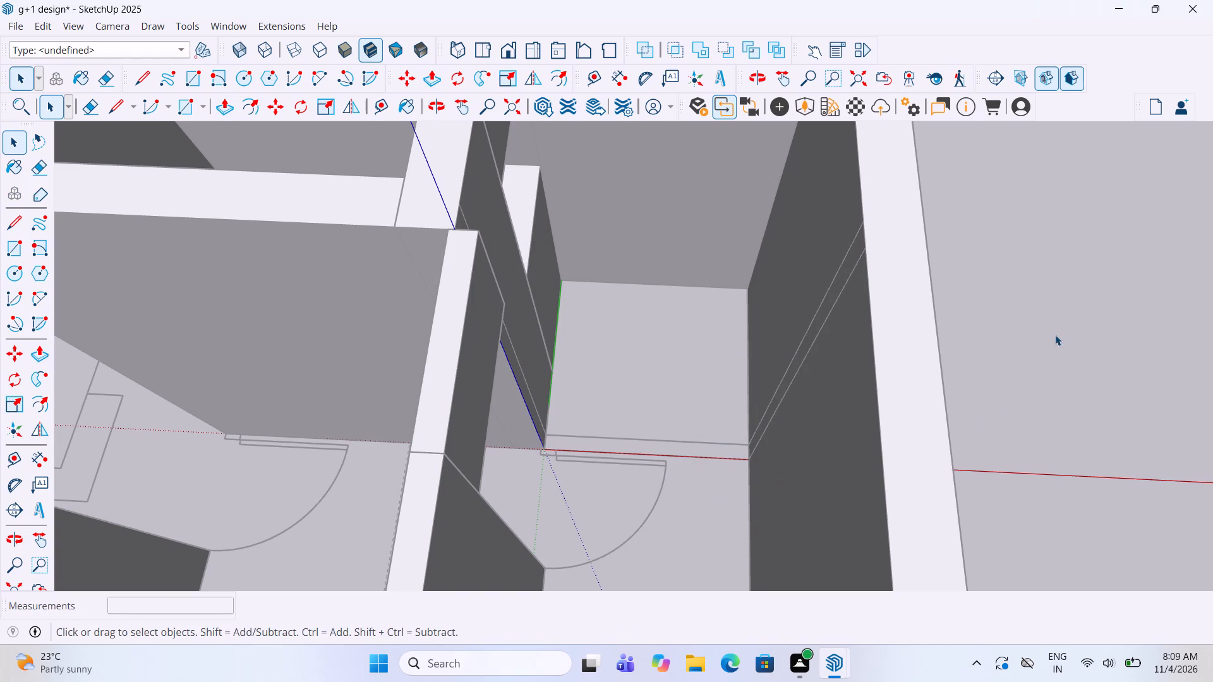
left_click(1055, 335)
Draw a 4 1/2" line across the removed partition's floor strip, a short distance from the outer wall.
scroll(556, 456, "up", 2)
middle_click_drag(556, 456, 567, 456)
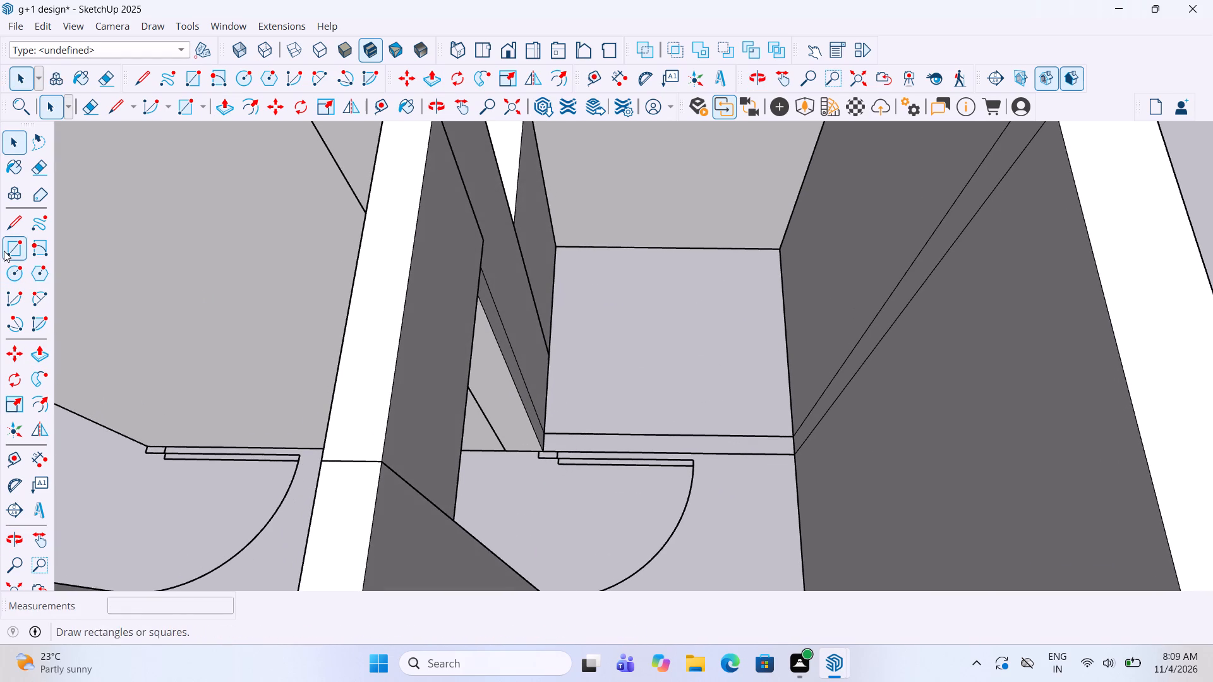
left_click(8, 228)
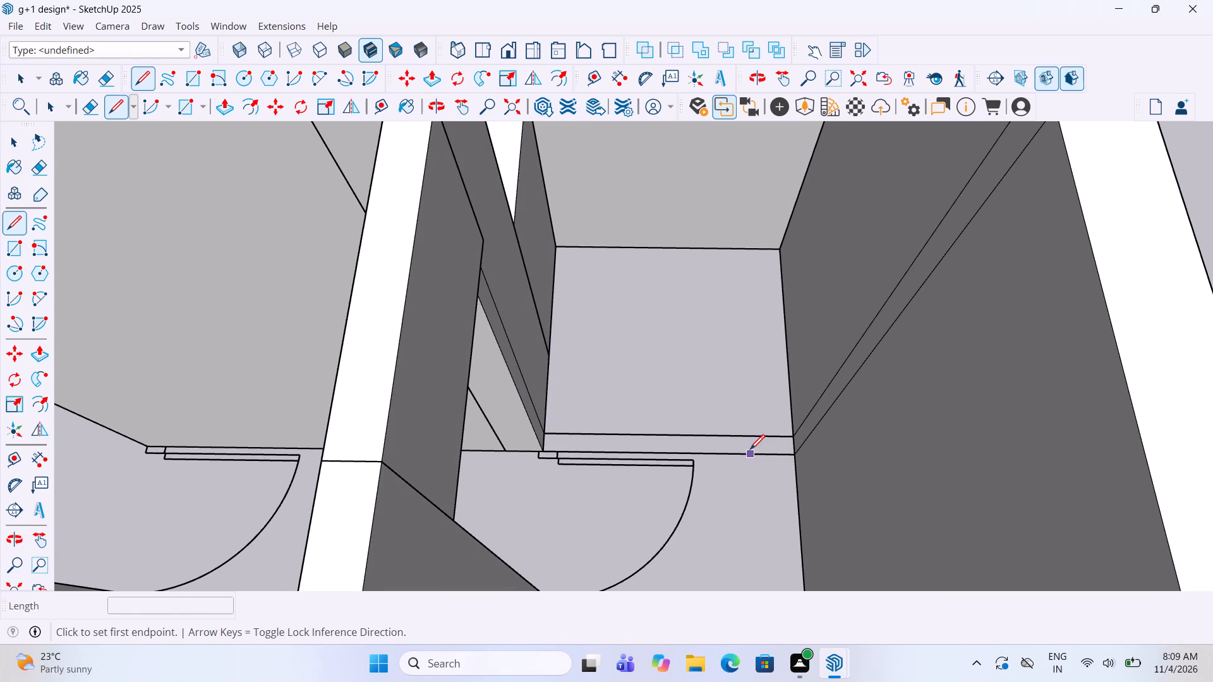
left_click(759, 453)
left_click(759, 432)
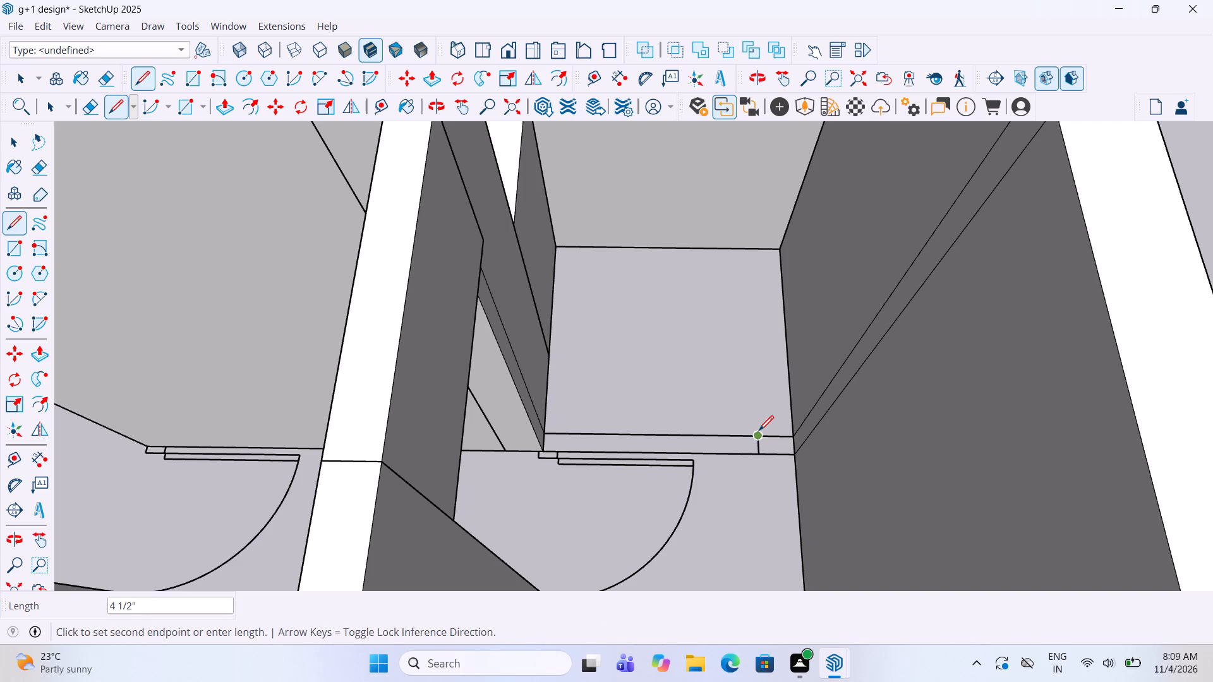
key("space")
Copy the short cross line 2' 8" along the floor strip, away from the outer wall.
left_click(756, 446)
left_click(757, 448)
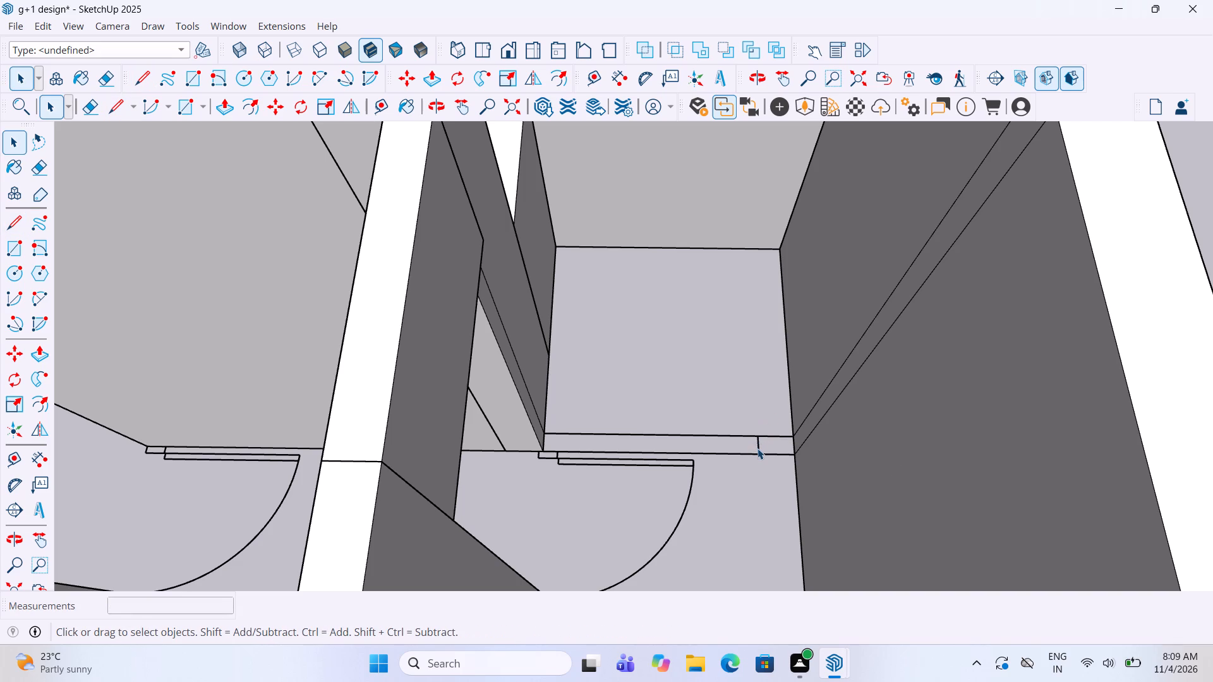
key("m")
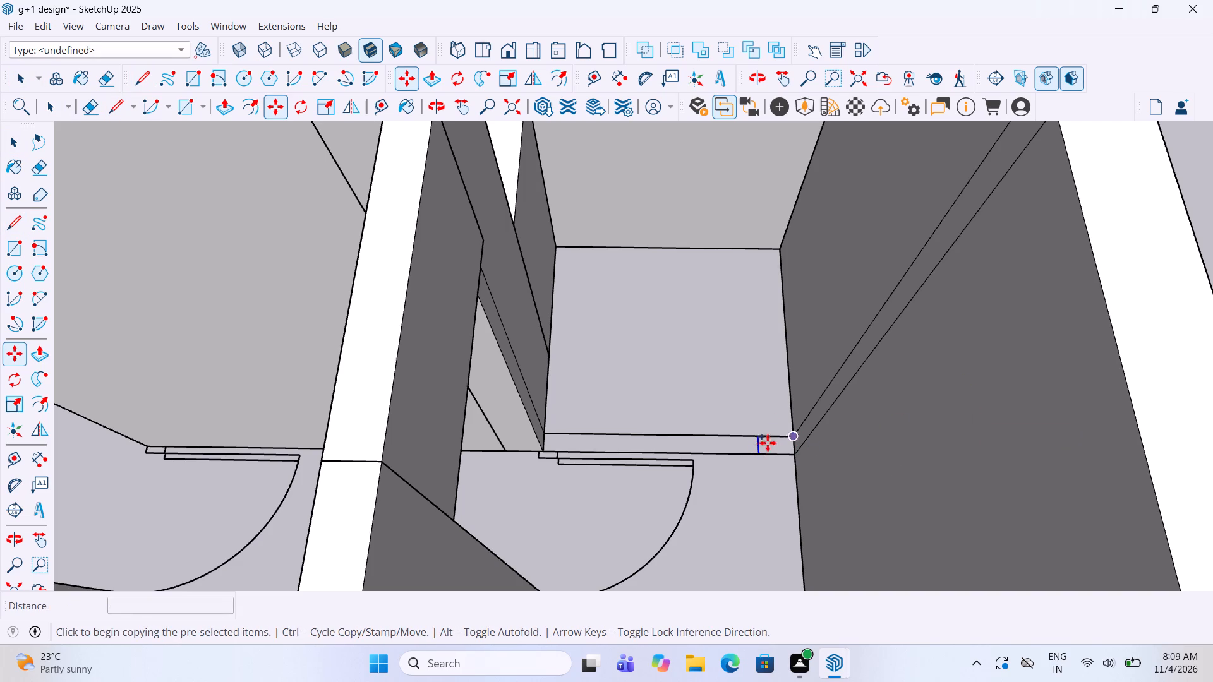
left_click(749, 446)
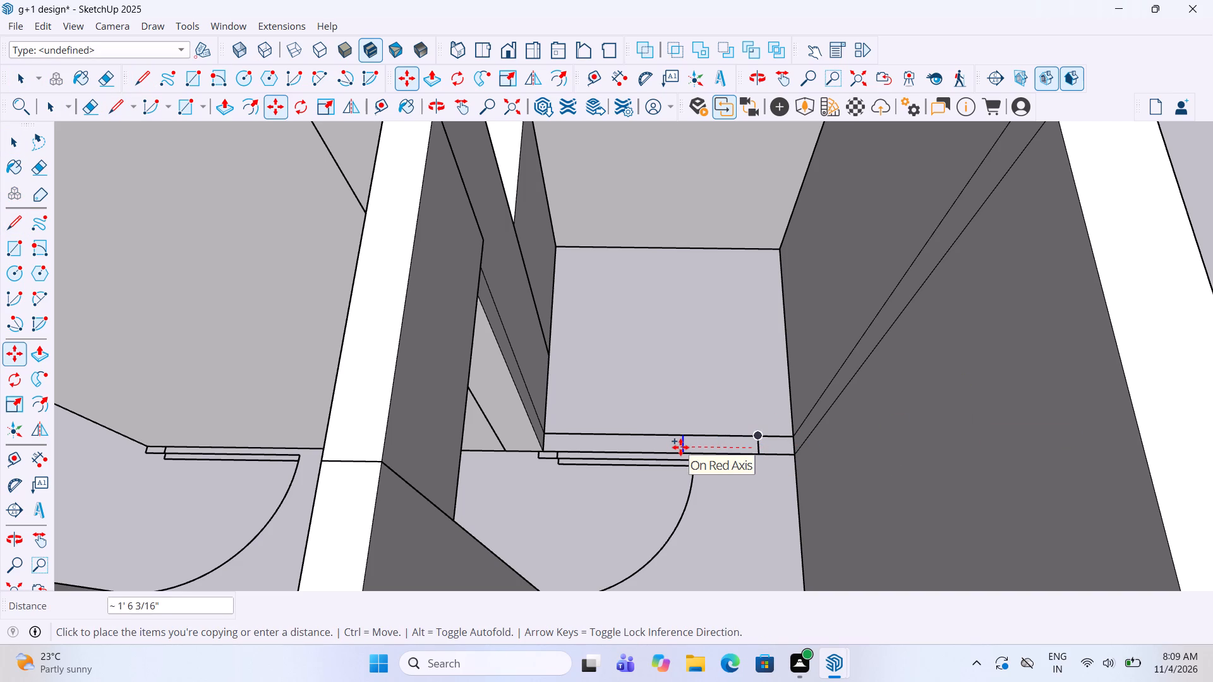
type("2'")
key("8")
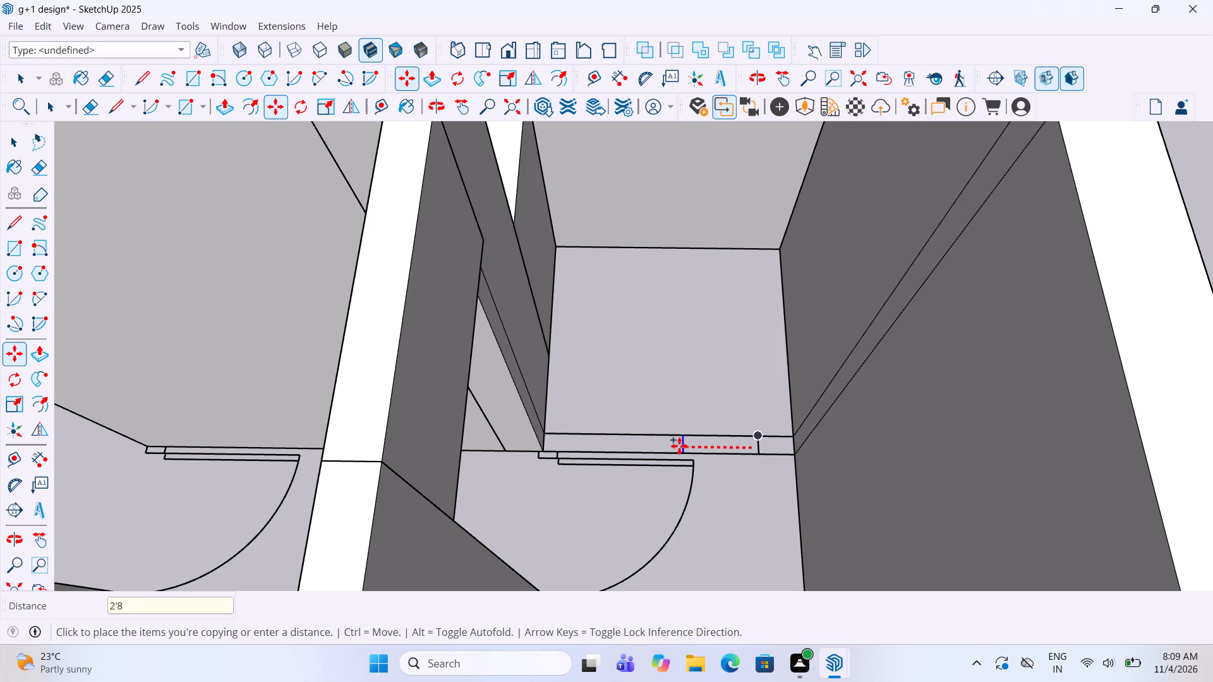
key("shift+quotedbl")
key("Return")
key("space")
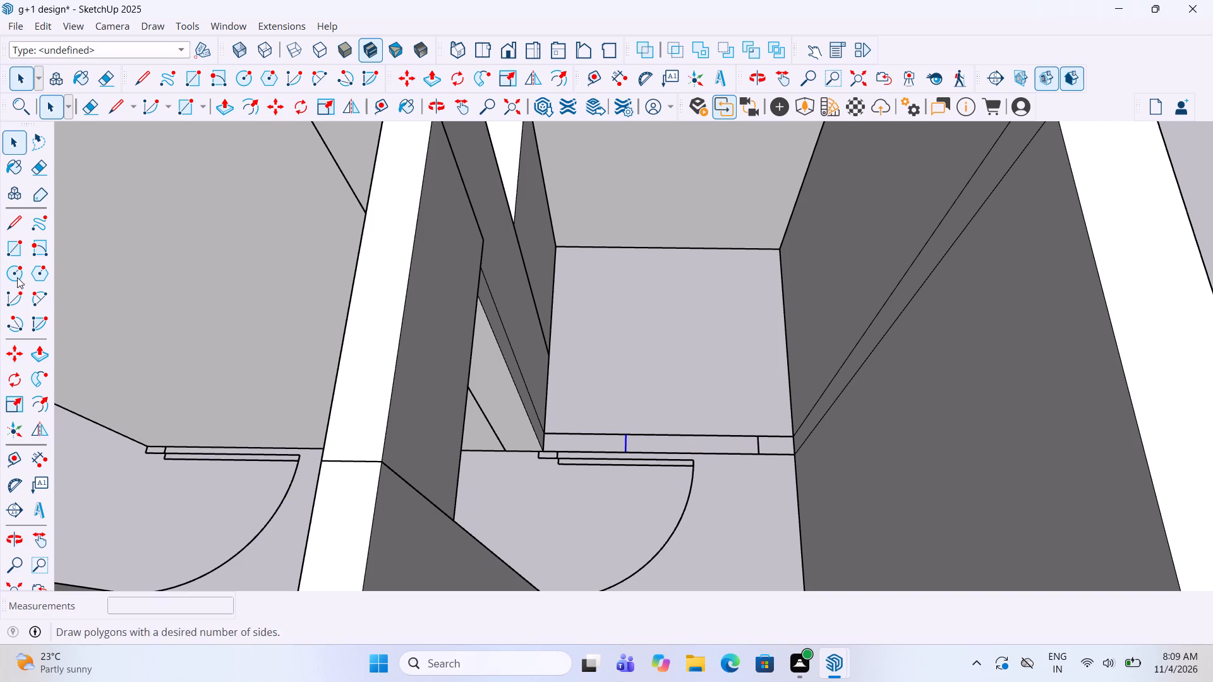
Draw three adjoining rectangles over the toilet's 4 1/2" floor strip, split at the two cross lines, with the middle one 2' 8" long.
left_click(11, 248)
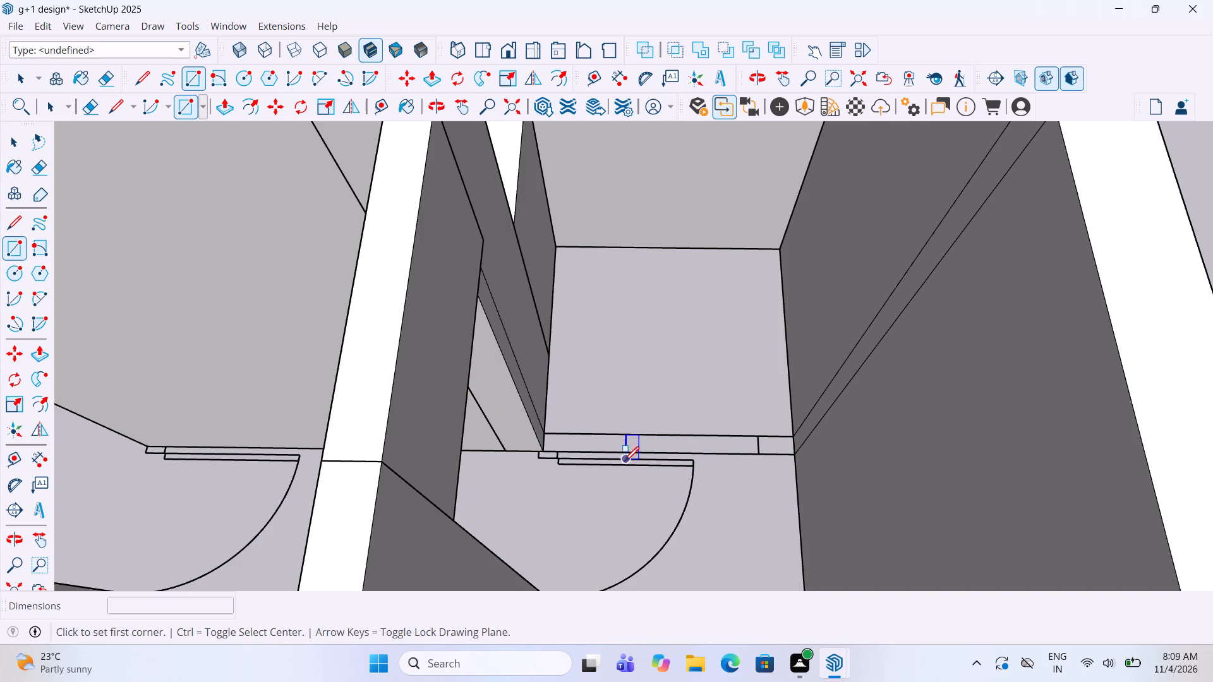
left_click(627, 452)
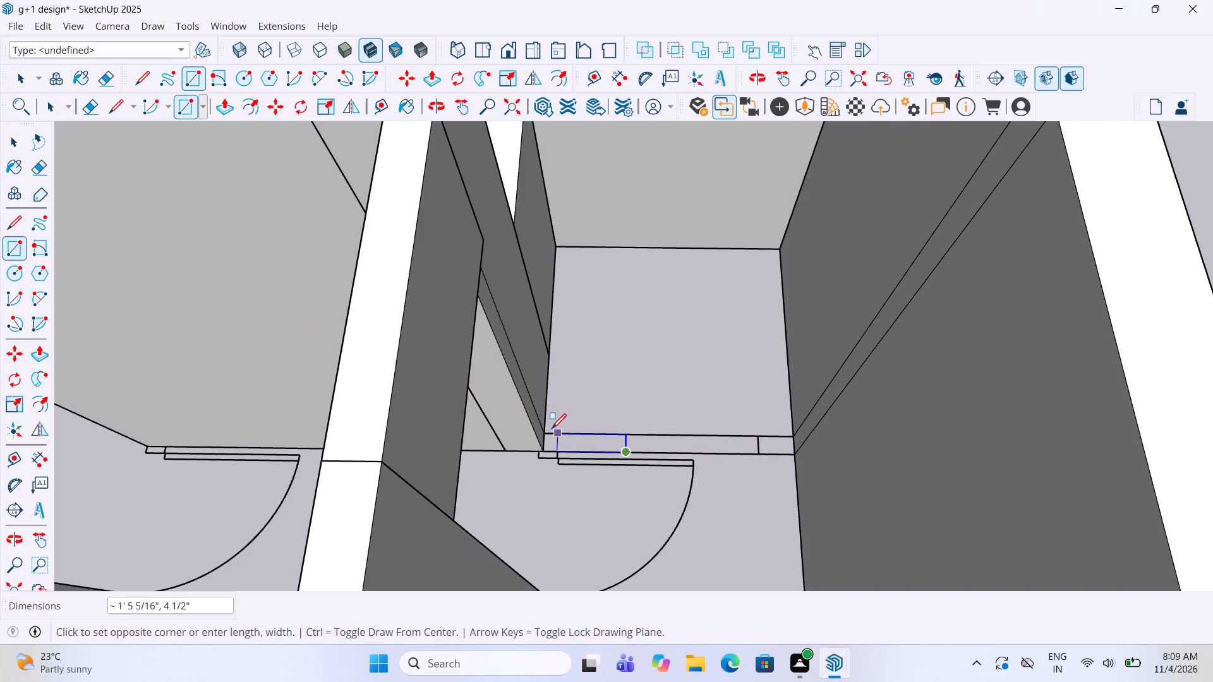
left_click(542, 429)
left_click(624, 453)
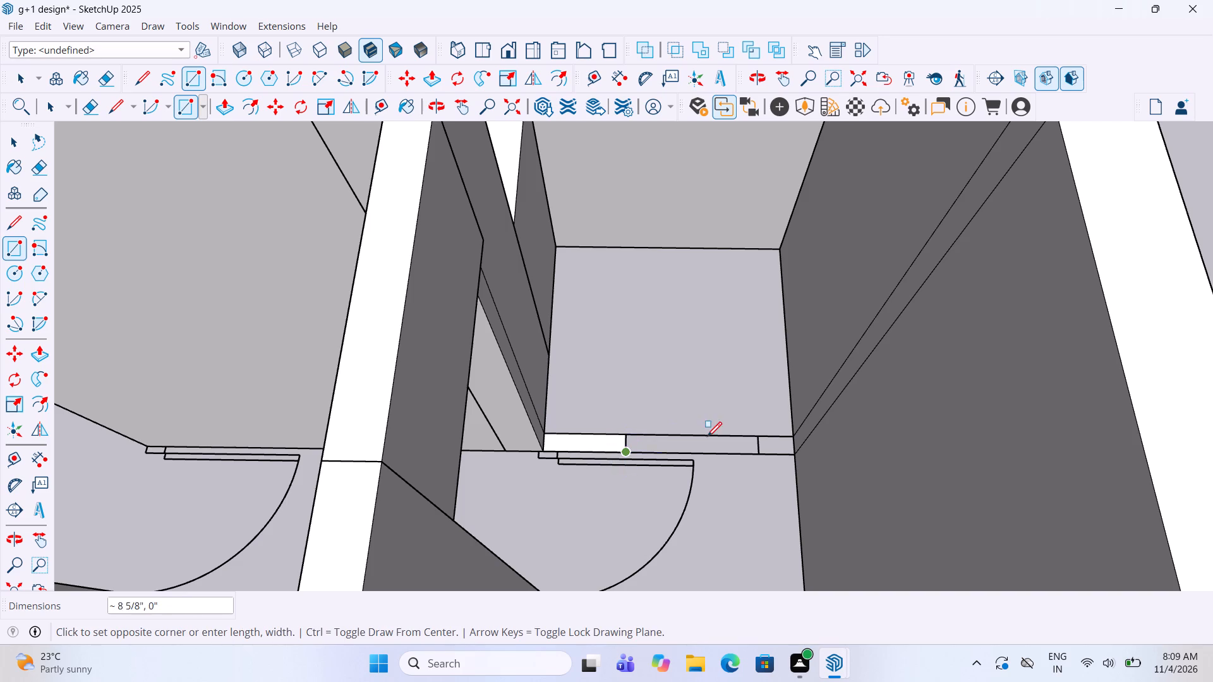
left_click(763, 440)
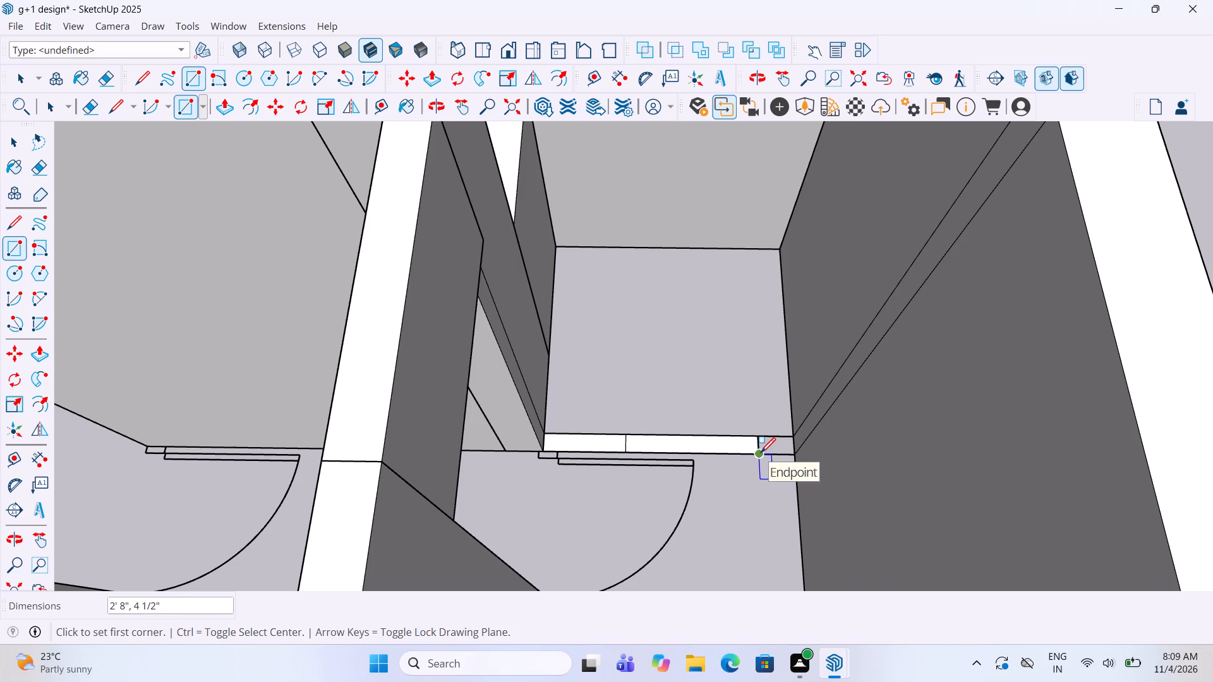
left_click(761, 454)
left_click(789, 435)
key("space")
Make each of the three floor strip rectangles a separate group, leaving the 2' 8" middle piece for the doorway.
left_click(774, 444)
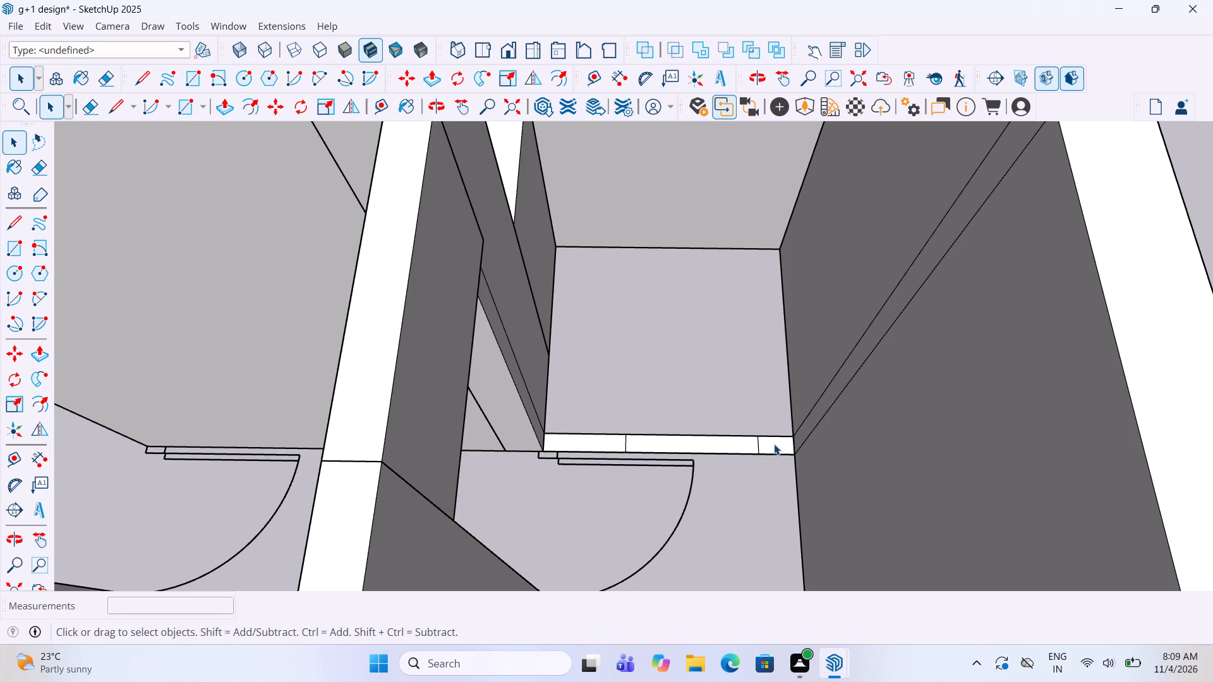
right_click(771, 446)
left_click(823, 269)
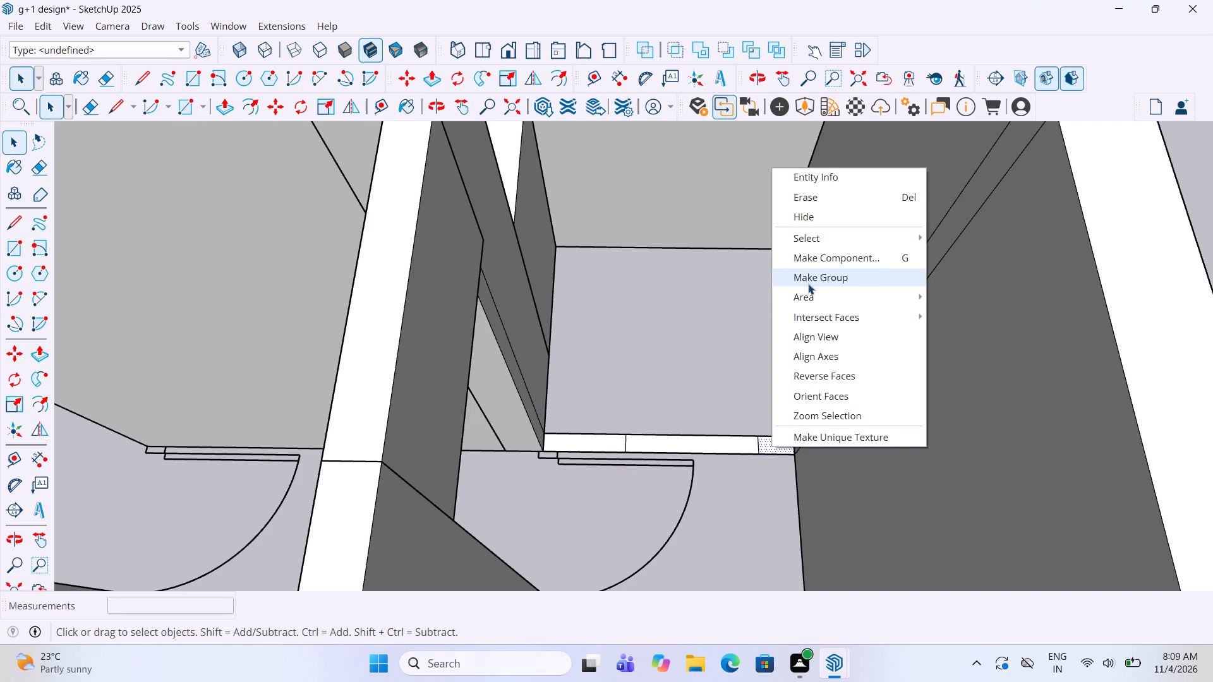
left_click(585, 440)
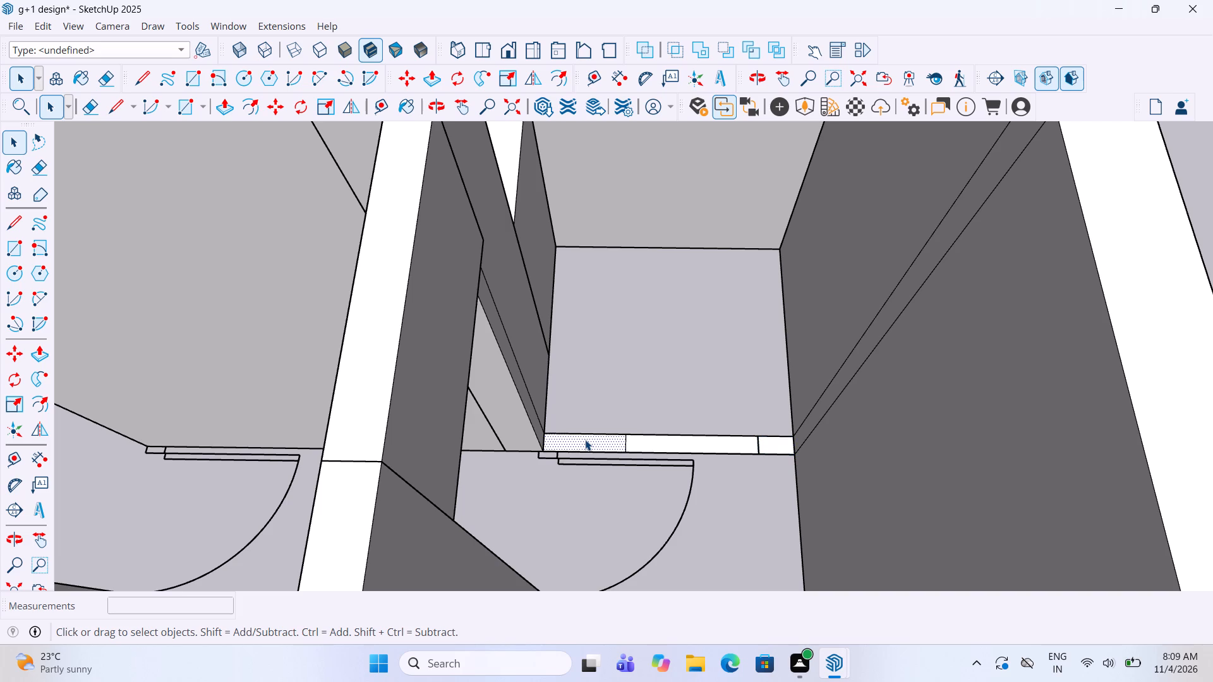
right_click(585, 440)
left_click(641, 269)
left_click(670, 441)
right_click(670, 442)
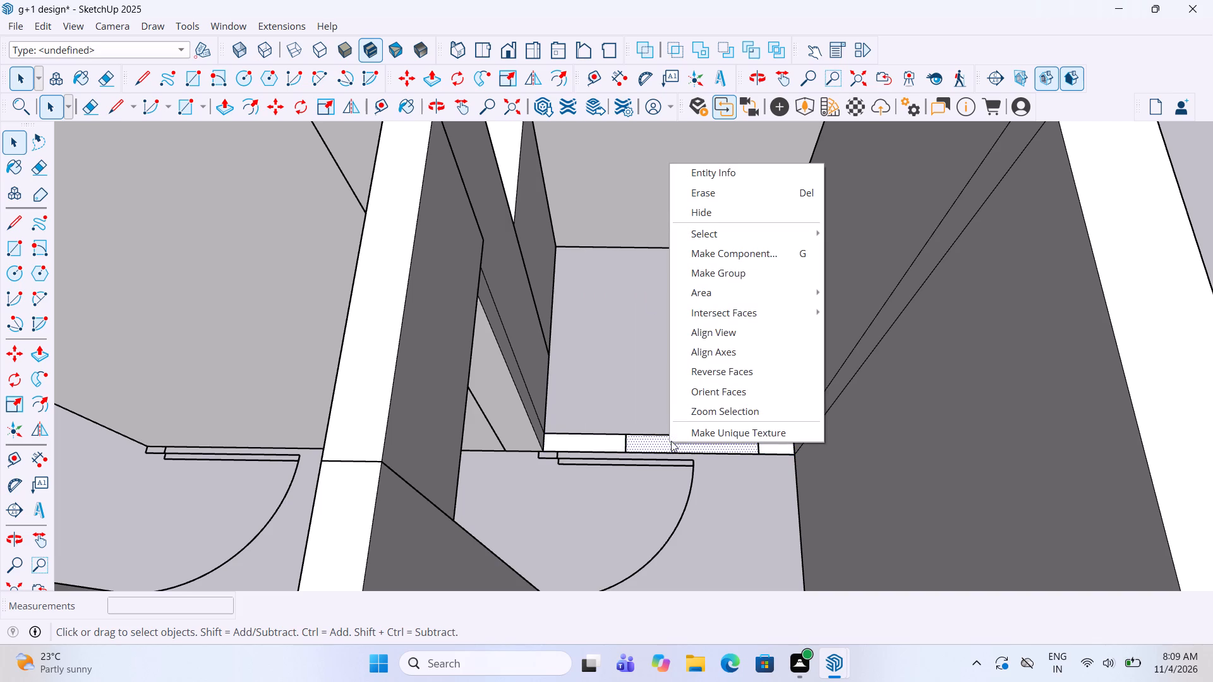
left_click(744, 272)
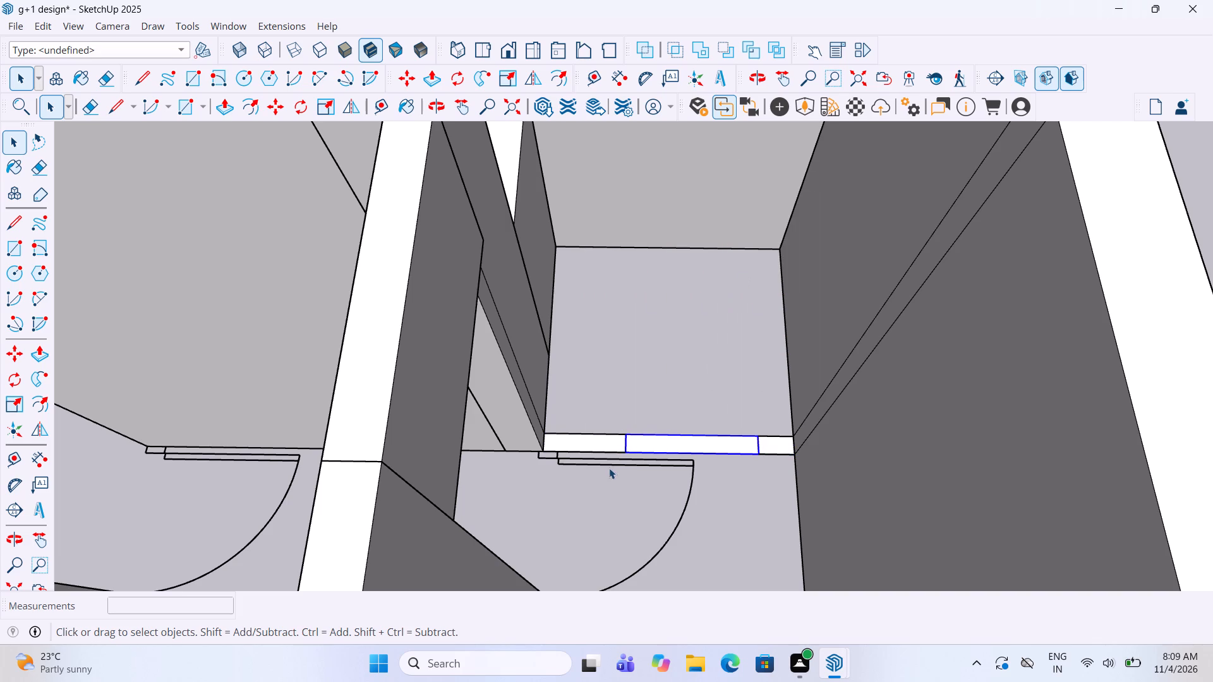
Open the strip group on the inner wall side and pull its face up to the top of the adjoining walls.
double_click(603, 442)
key("p")
left_click(603, 441)
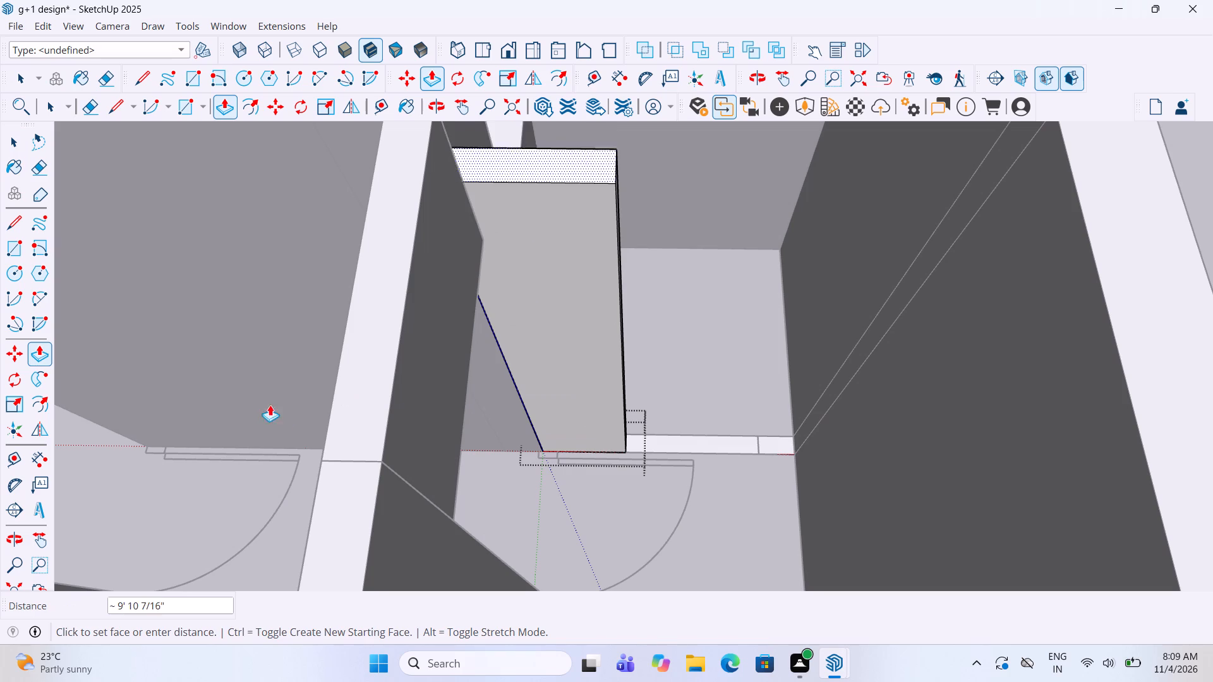
left_click(341, 417)
key("space")
left_click(610, 530)
Open the 2' 8" middle strip group and pull its face up 10', level with the neighbouring wall piece.
scroll(603, 517, "down", 4)
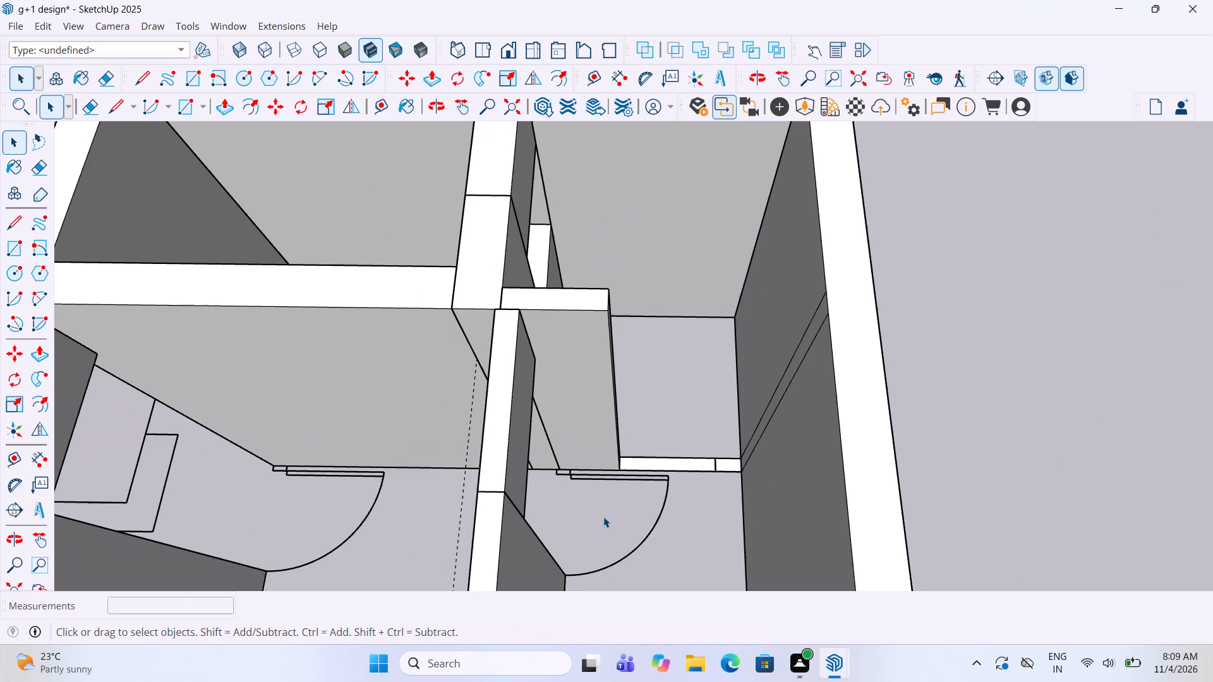
scroll(620, 289, "up", 3)
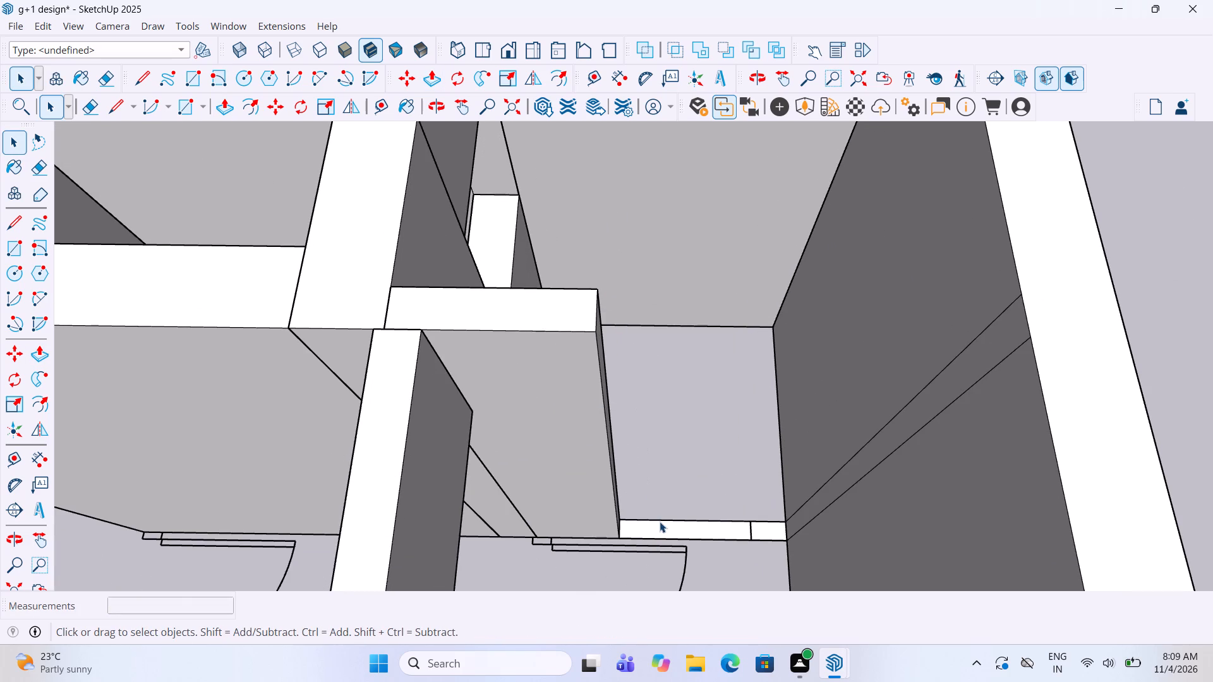
left_click_drag(660, 522, 721, 509)
left_click(751, 498)
double_click(698, 527)
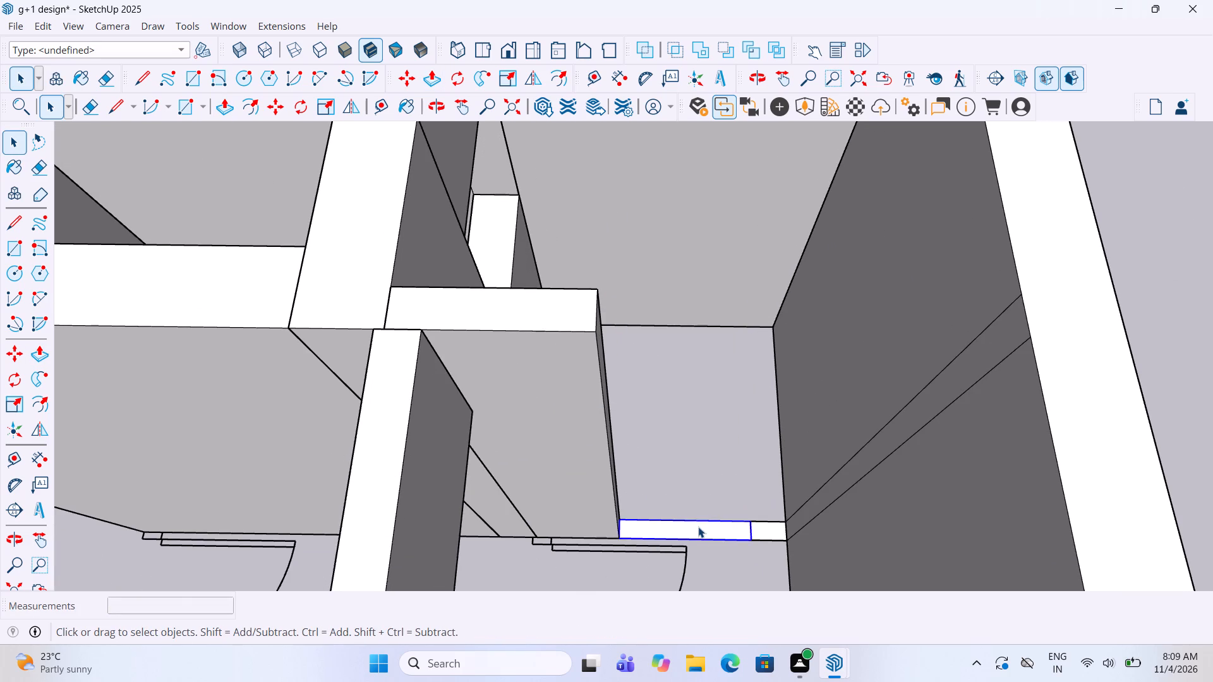
key("p")
left_click(698, 524)
left_click(569, 304)
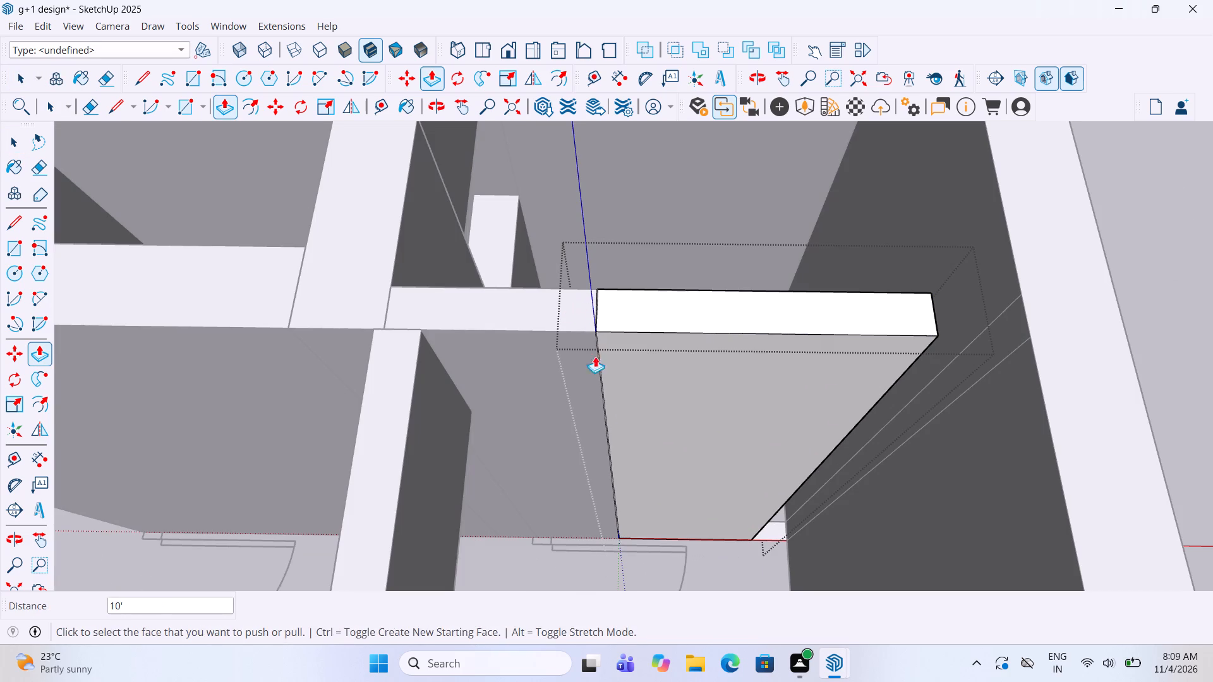
key("space")
left_click(646, 556)
Open the short strip group against the outer wall and pull its face up 10' to match the partition.
double_click(777, 531)
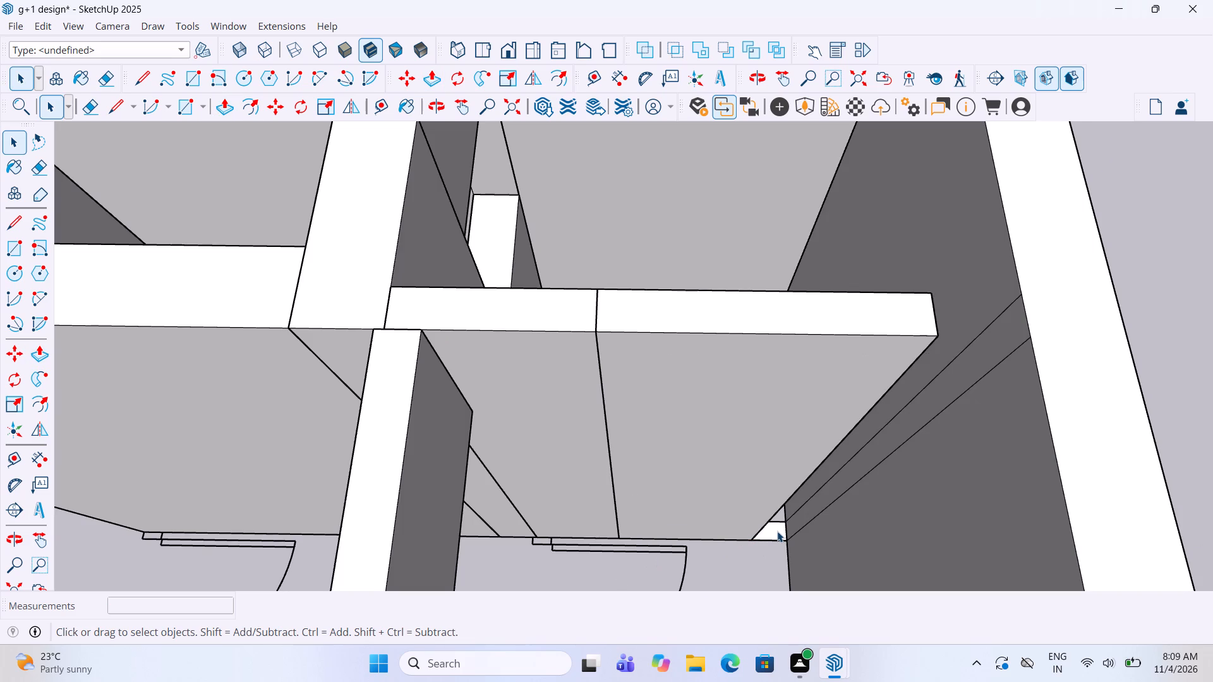
key("p")
left_click(777, 531)
left_click(675, 316)
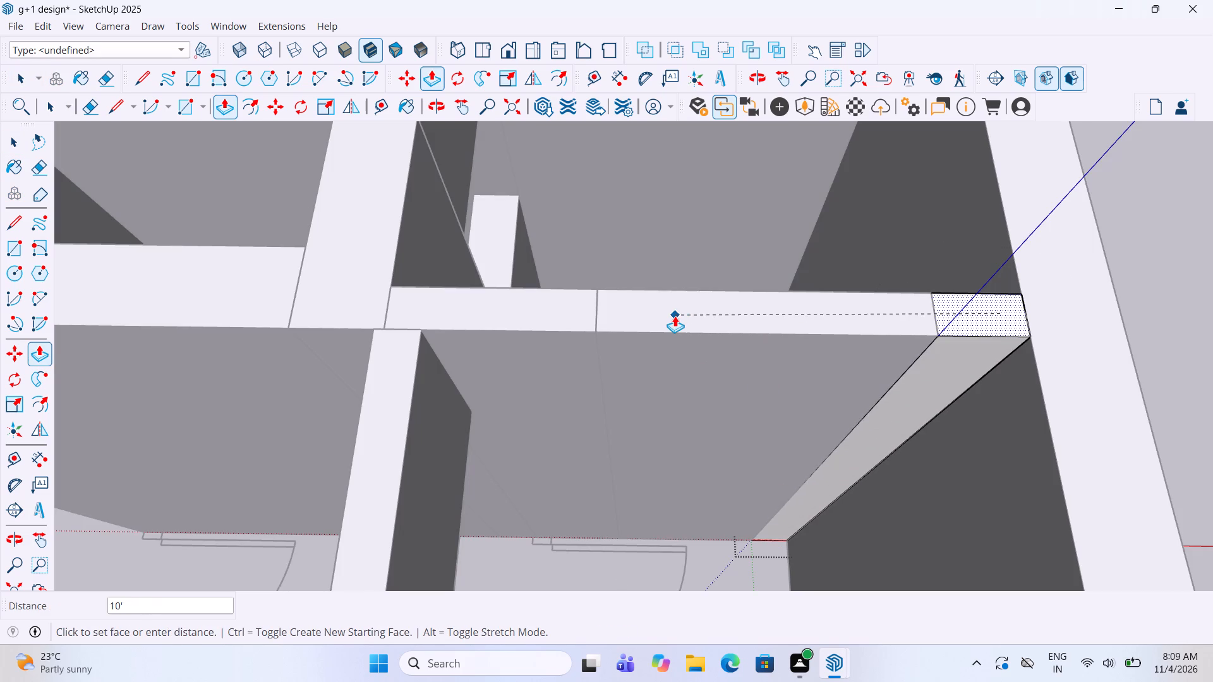
key("space")
left_click(1176, 302)
Place a horizontal guide on the rebuilt partition 8' above its floor edge.
scroll(510, 480, "down", 3)
middle_click_drag(507, 476, 474, 318)
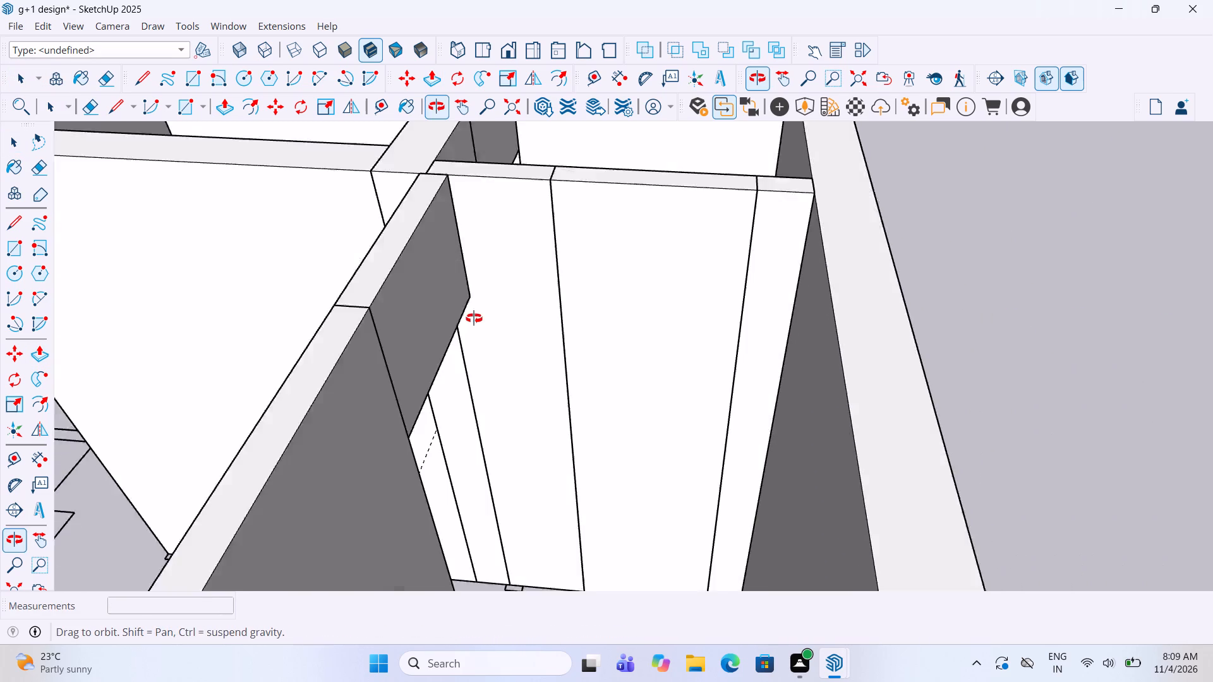
middle_click_drag(474, 318, 477, 417)
scroll(490, 333, "down", 3)
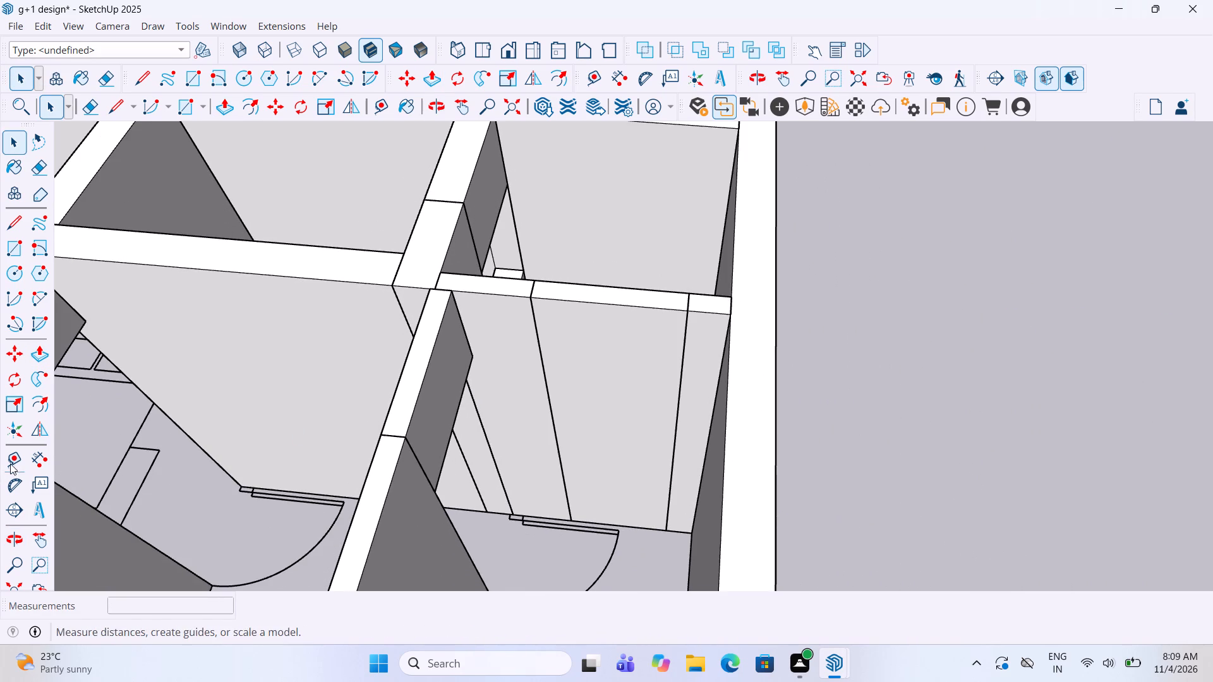
left_click(11, 462)
left_click(648, 526)
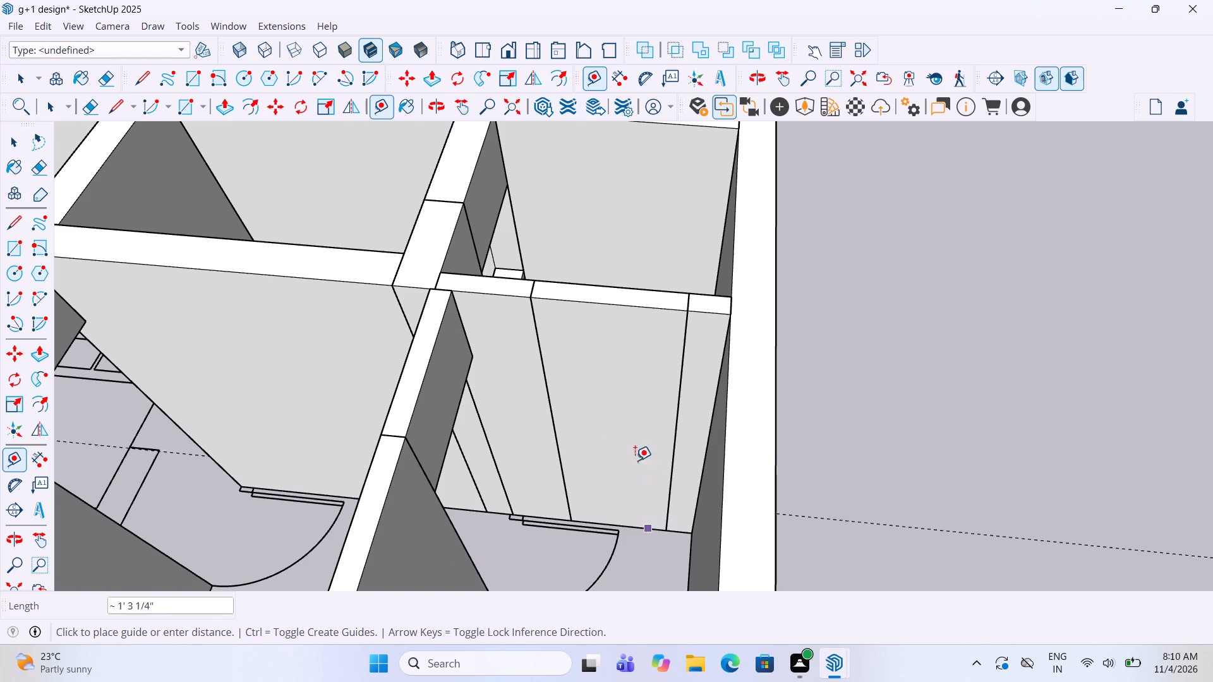
type("8'")
key("Return")
key("space")
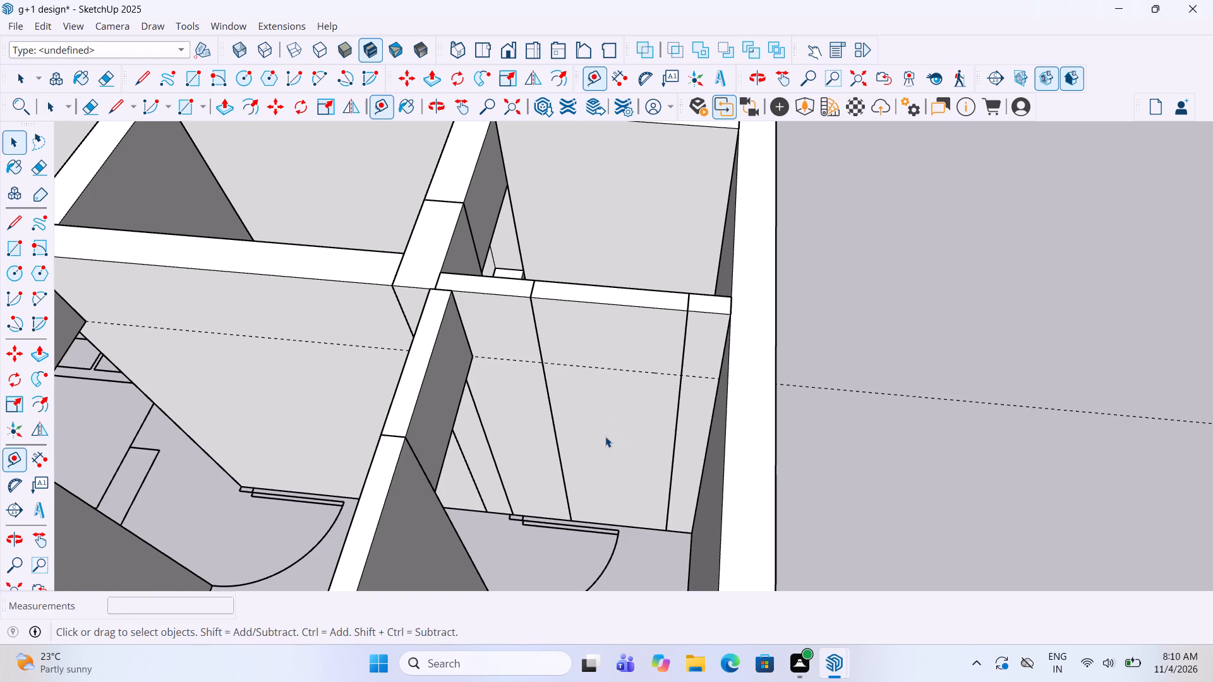
Inside the middle partition group, draw a 2' 8" by 8' rectangle up to the guide and push it 4 1/2" through as a doorway.
double_click(605, 436)
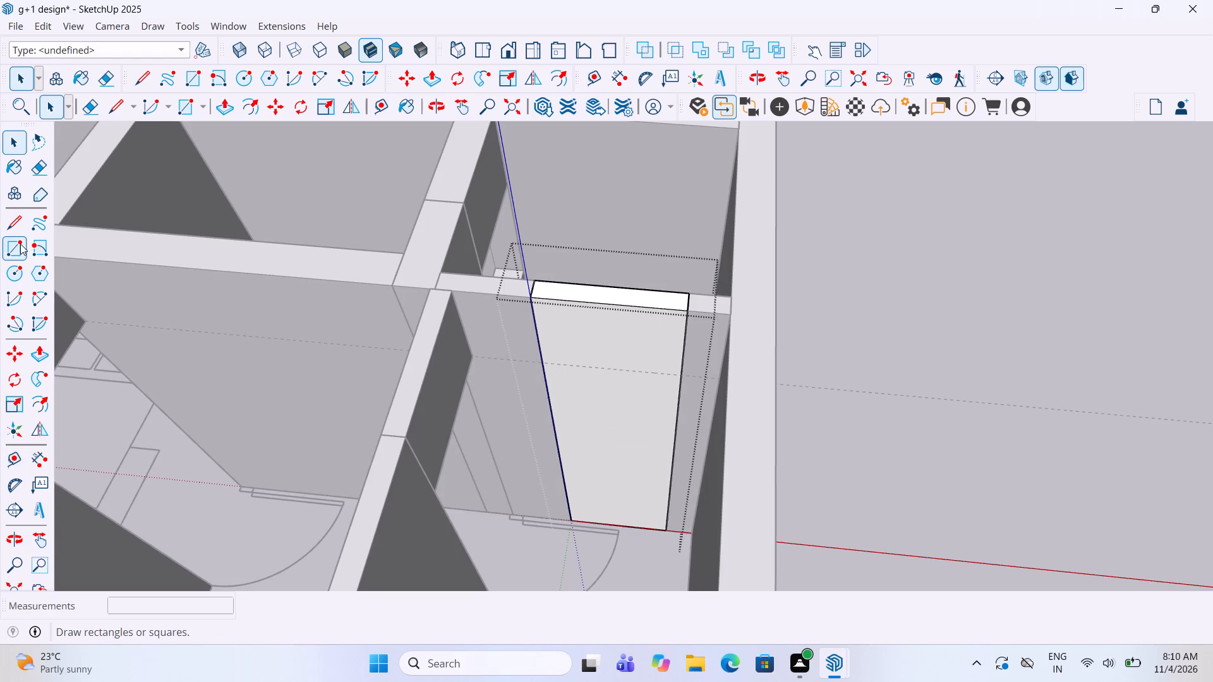
left_click(20, 244)
left_click(673, 533)
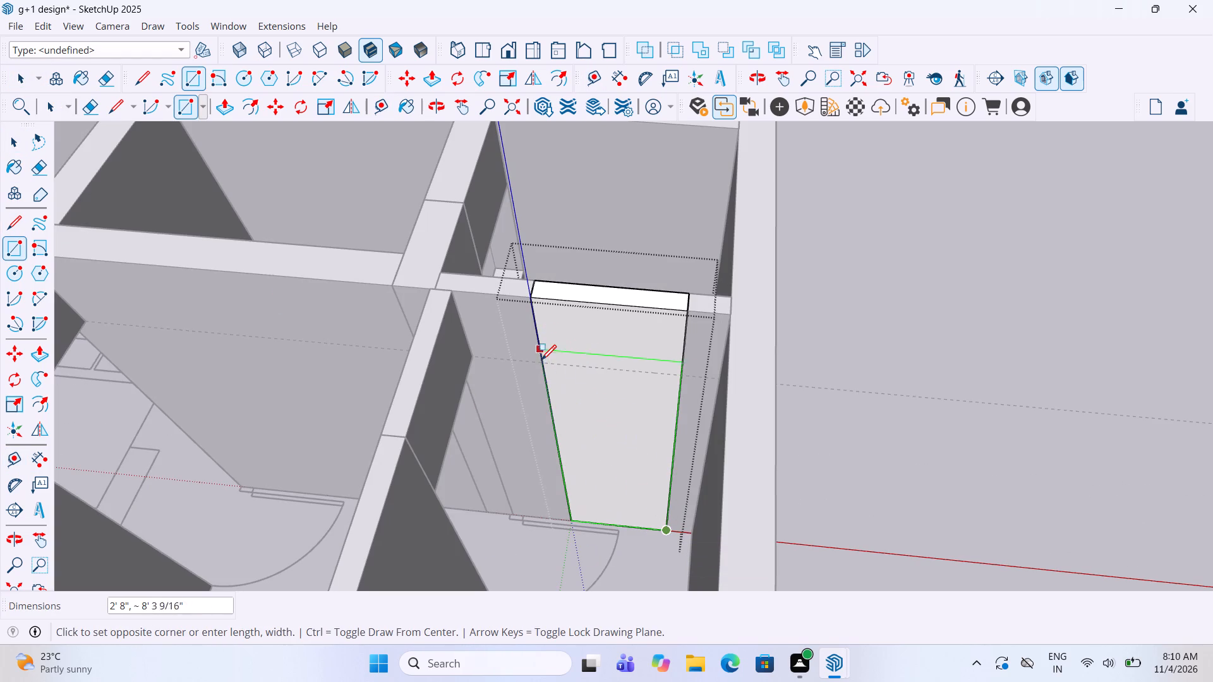
left_click(540, 364)
key("p")
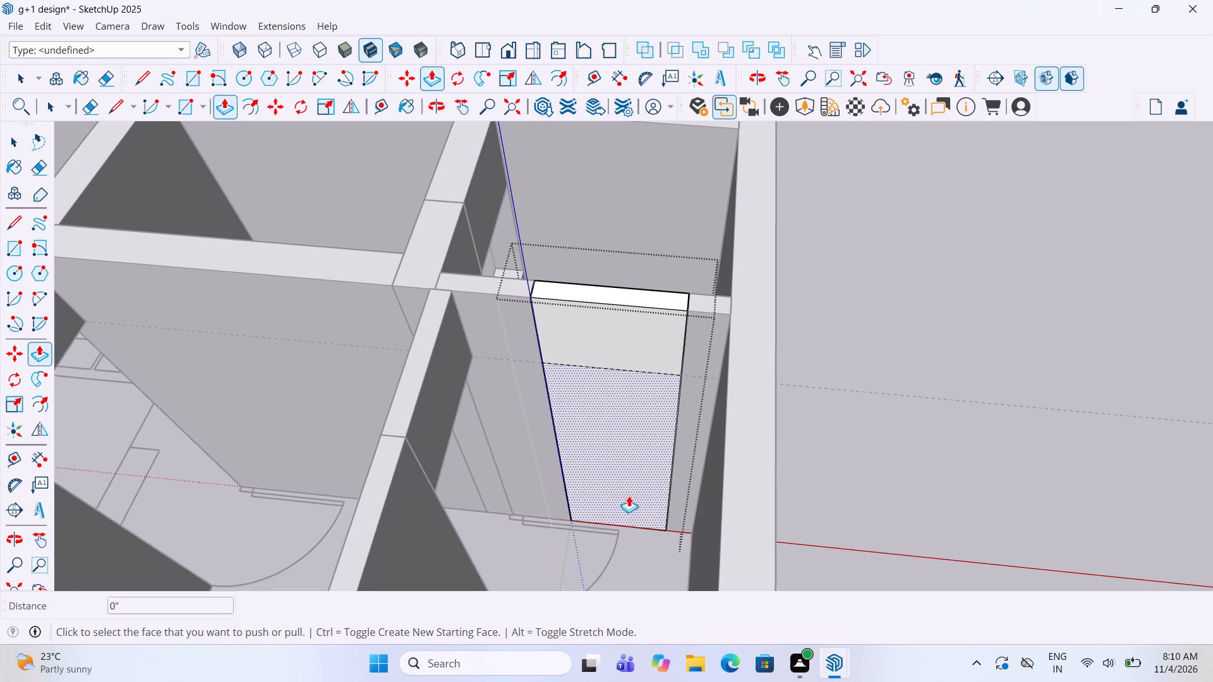
left_click_drag(629, 496, 627, 433)
key("space")
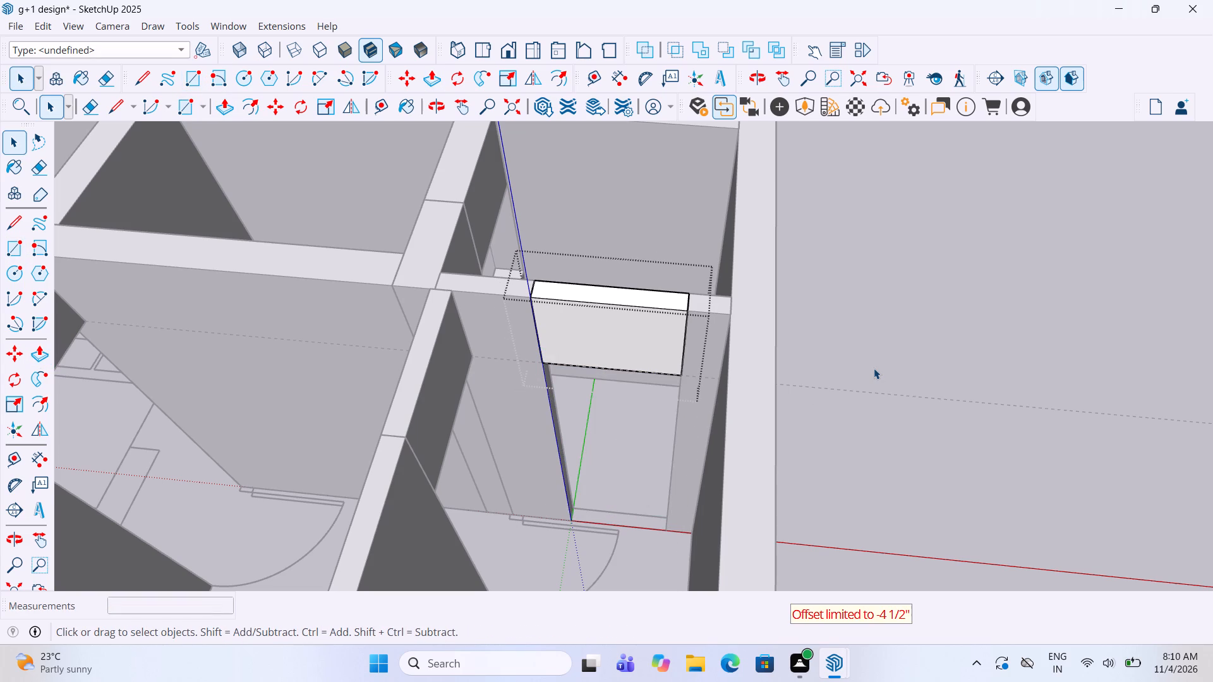
left_click(874, 368)
Examine the rebuilt toilet partition, both storeys and the imported door, window and railing components beside them.
scroll(874, 368, "down", 9)
middle_click_drag(281, 466, 526, 456)
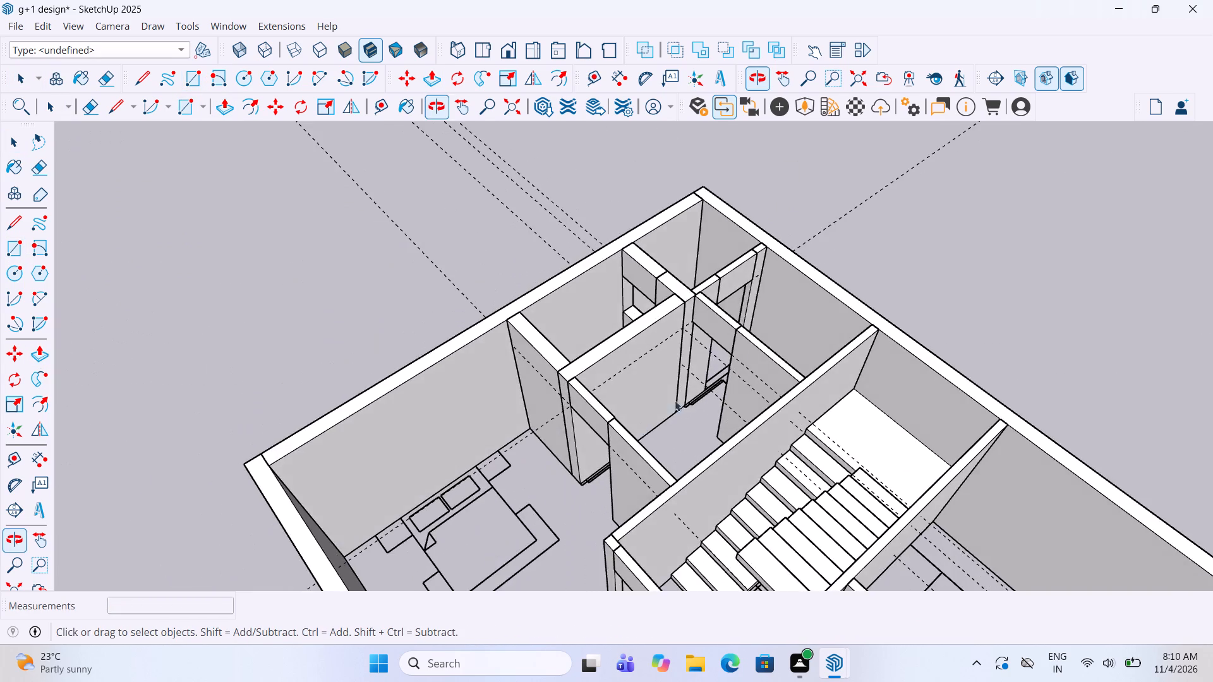
scroll(751, 344, "down", 9)
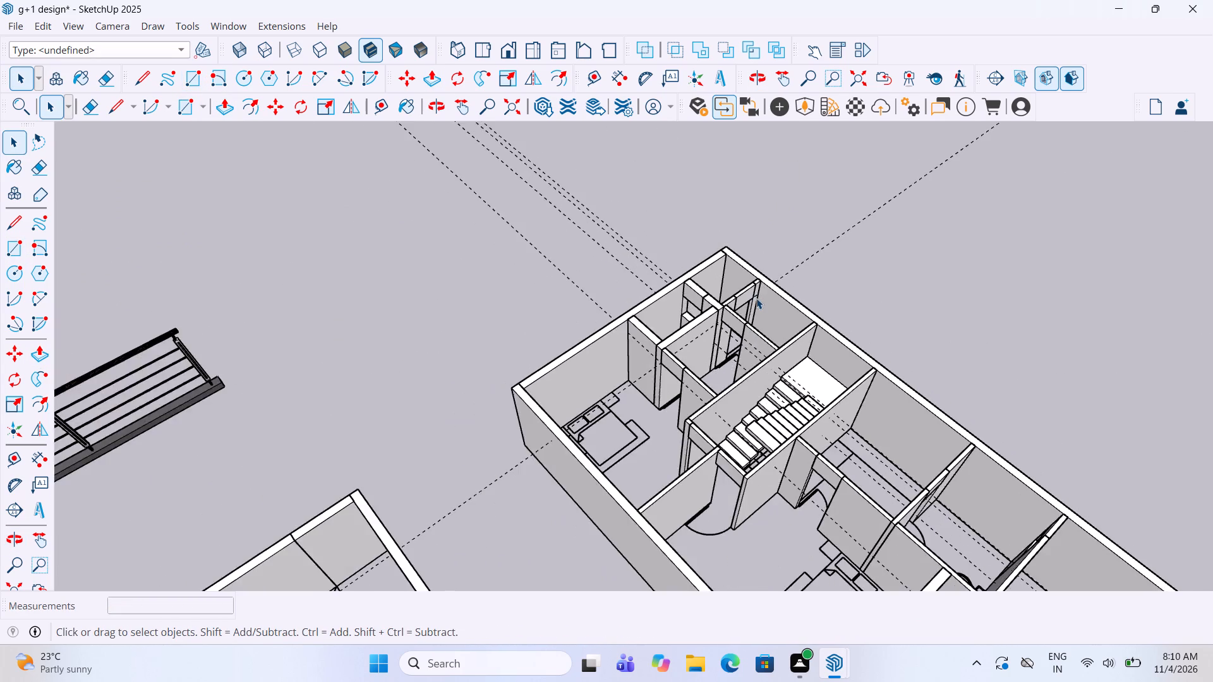
scroll(757, 298, "down", 8)
scroll(845, 472, "up", 8)
middle_click_drag(819, 441, 744, 403)
scroll(791, 286, "down", 4)
middle_click_drag(273, 426, 246, 419)
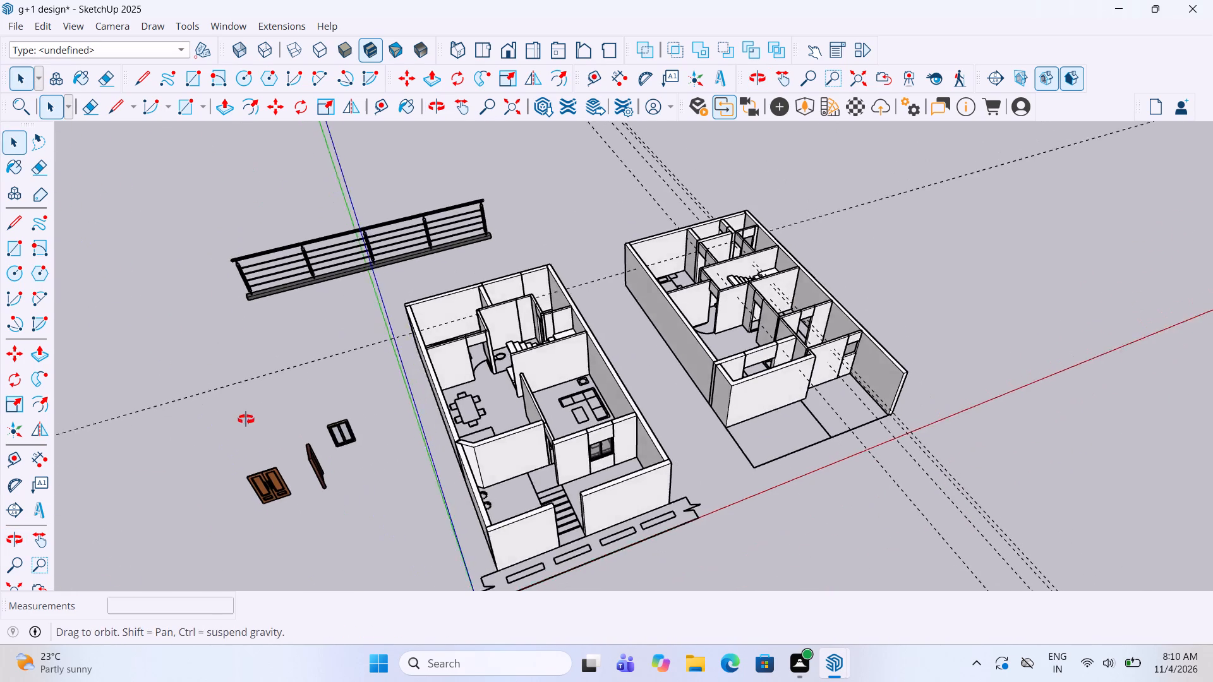
Copy the wooden window from the ground-floor living room's front wall into the upper-floor front bedroom's window opening.
middle_click_drag(246, 419, 233, 409)
scroll(672, 392, "up", 4)
scroll(563, 462, "up", 4)
left_click(507, 469)
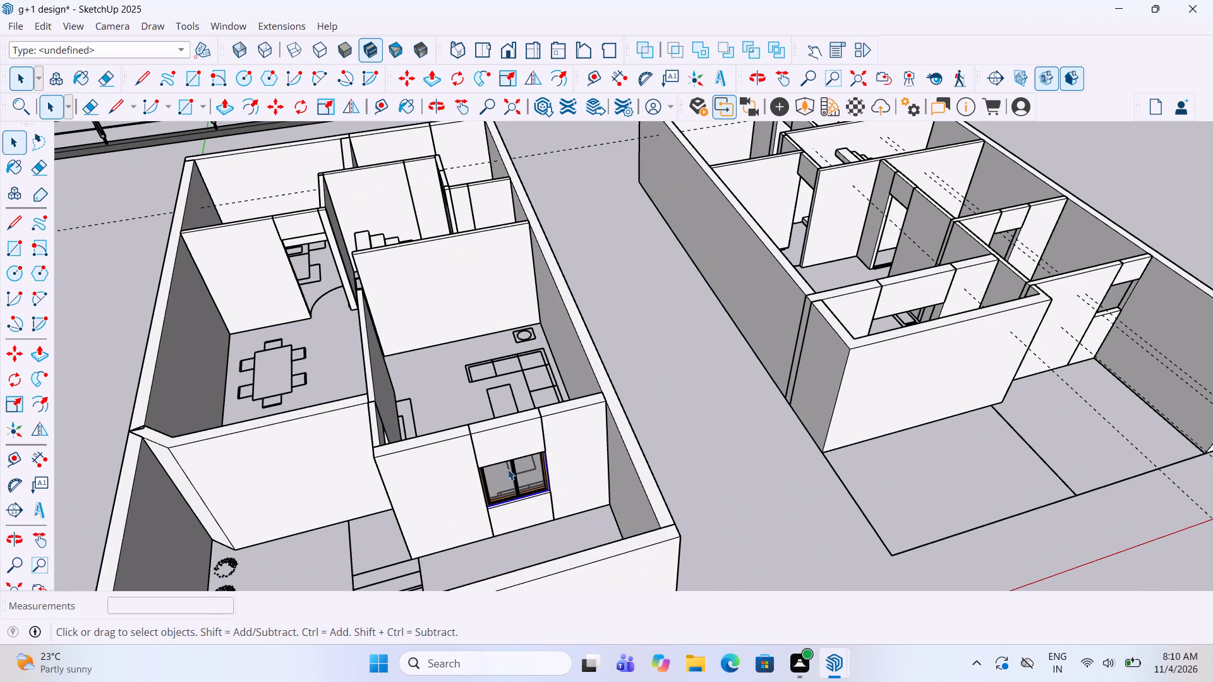
scroll(509, 469, "up", 3)
key("m")
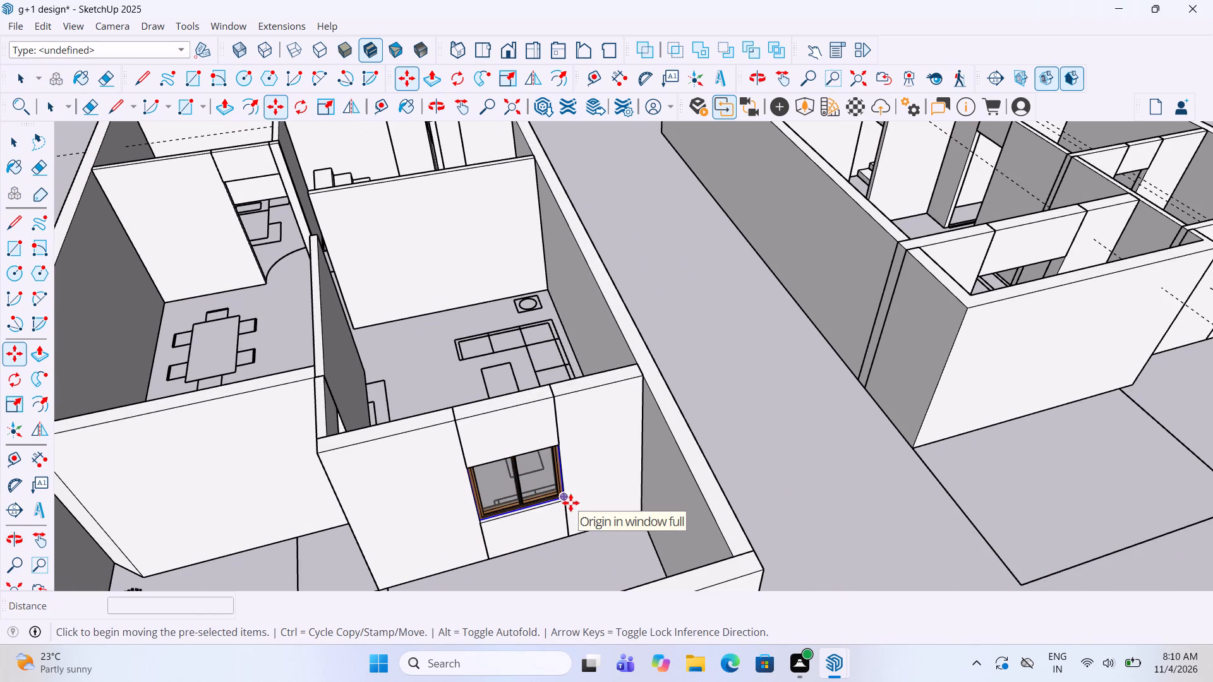
left_click(571, 503)
scroll(564, 508, "down", 7)
middle_click_drag(411, 460, 411, 470)
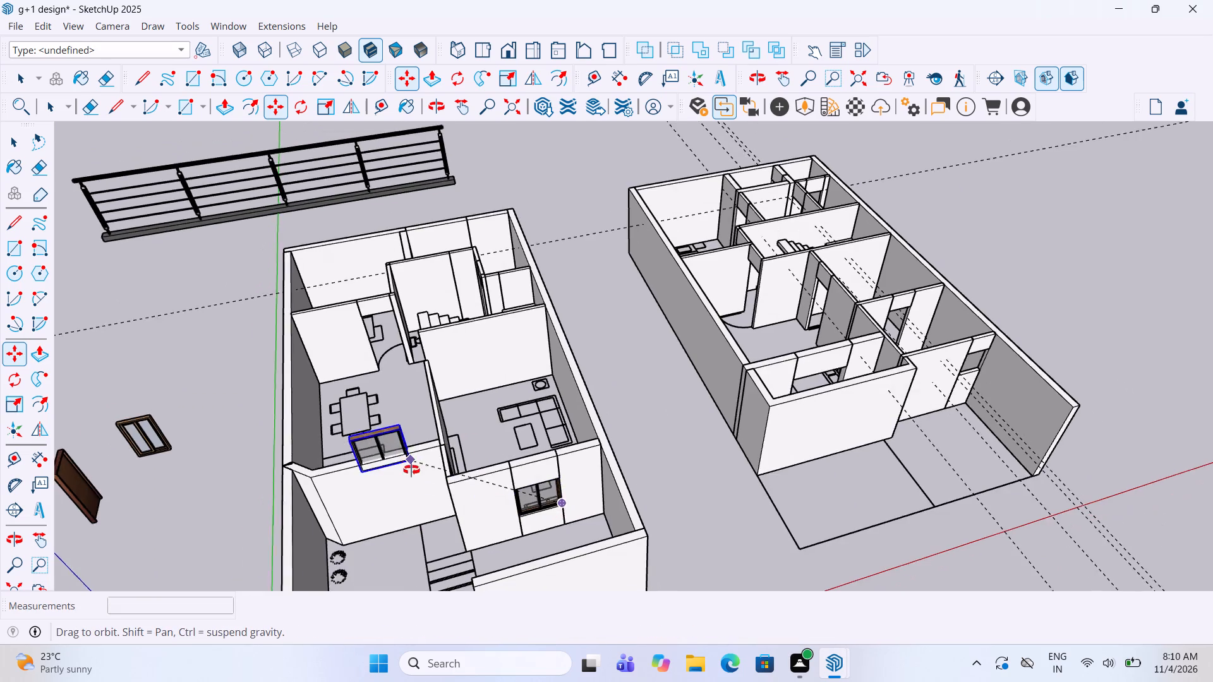
middle_click_drag(411, 470, 394, 573)
scroll(377, 554, "down", 4)
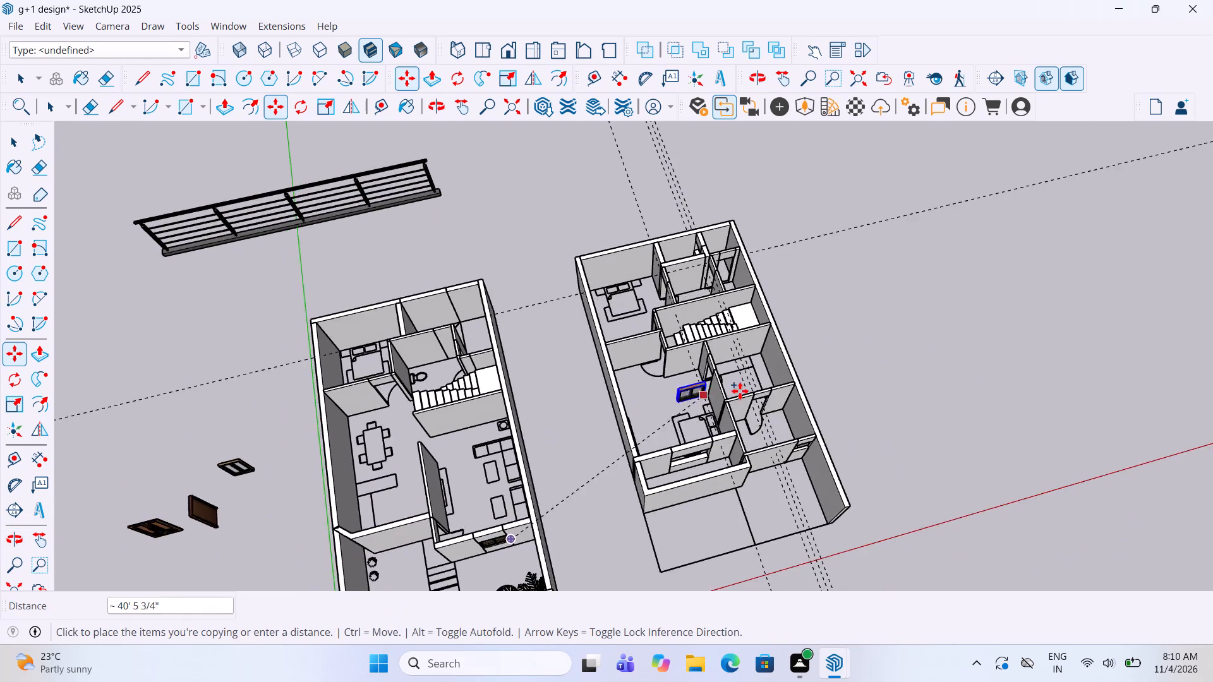
scroll(740, 391, "up", 4)
middle_click_drag(861, 472, 813, 447)
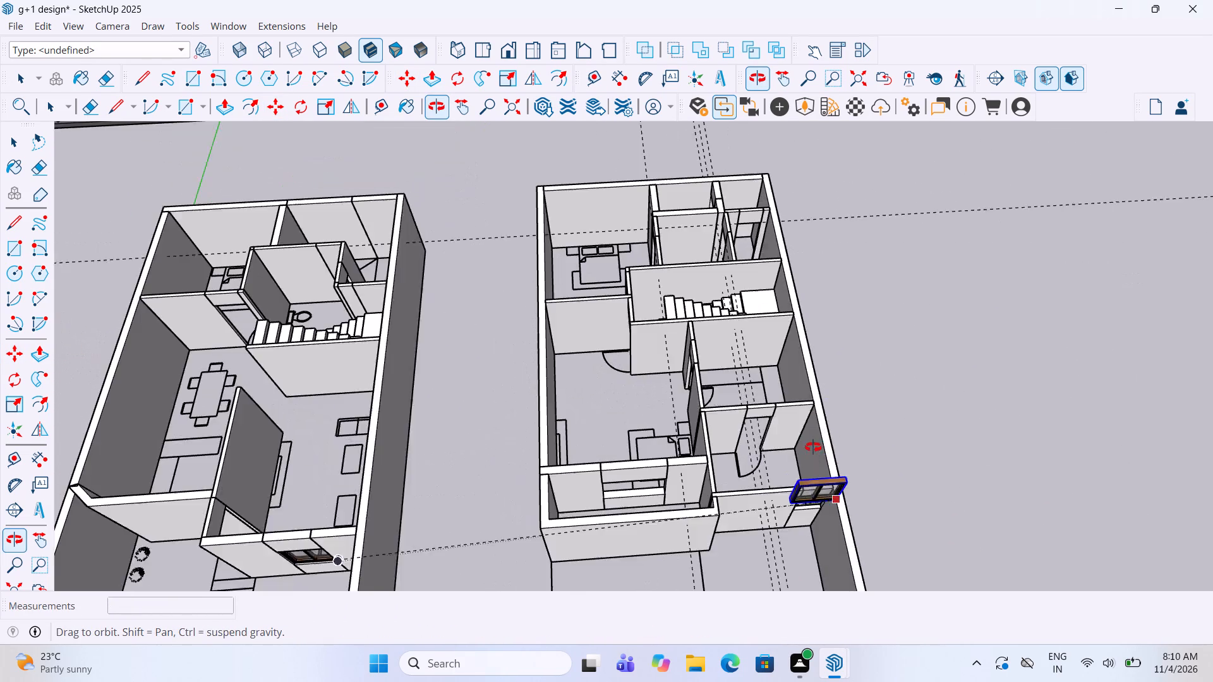
middle_click_drag(813, 447, 843, 445)
scroll(648, 523, "up", 3)
scroll(692, 475, "up", 15)
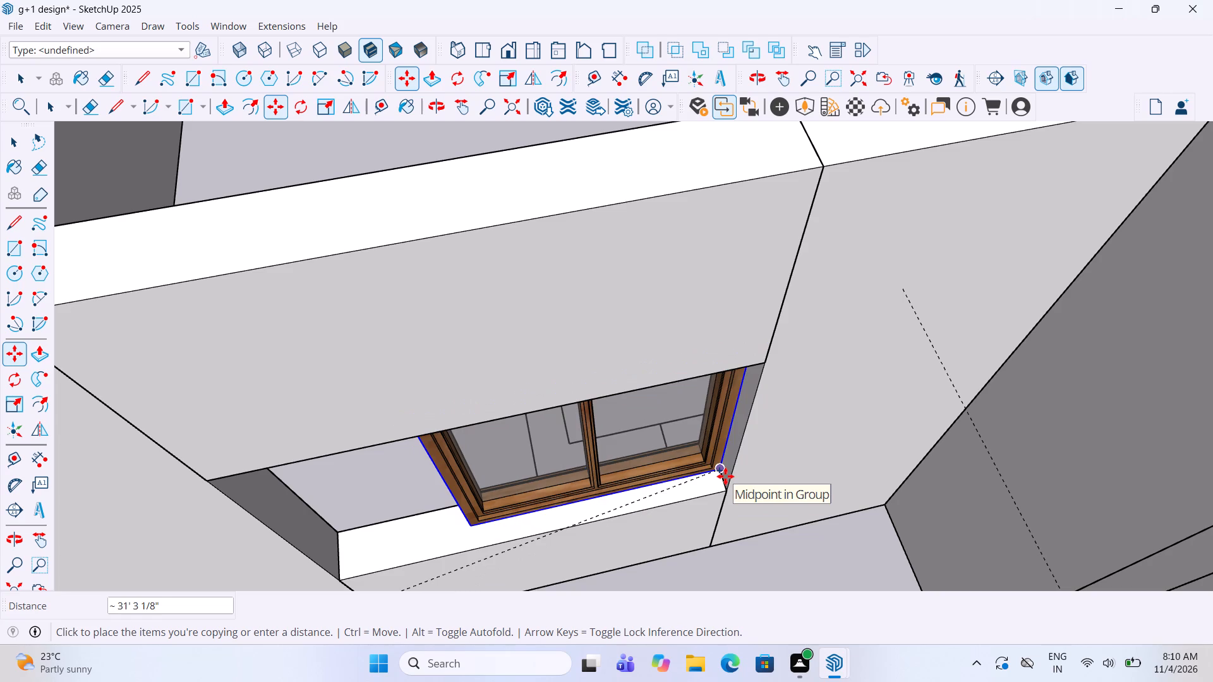
left_click(724, 476)
Move the copied window so its lower corner meets the outer lower corner of the bedroom wall opening.
scroll(722, 489, "down", 4)
middle_click_drag(713, 475, 701, 406)
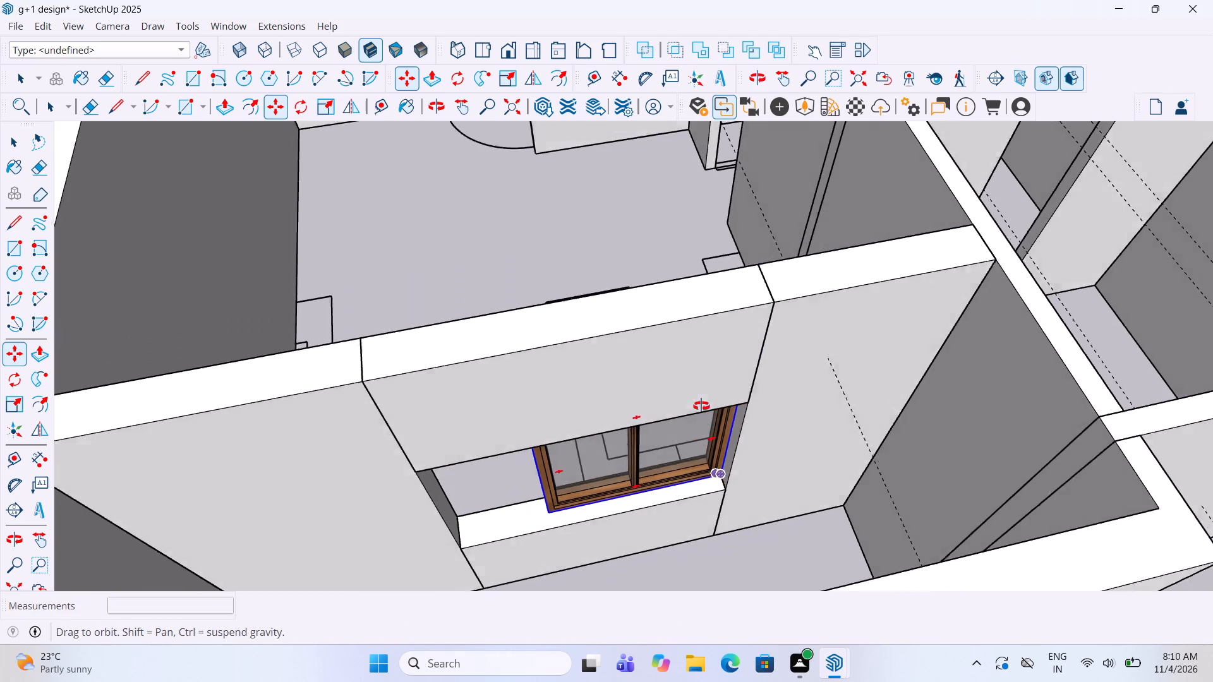
middle_click_drag(701, 406, 701, 394)
scroll(701, 410, "up", 3)
middle_click_drag(702, 416, 658, 464)
scroll(664, 485, "up", 2)
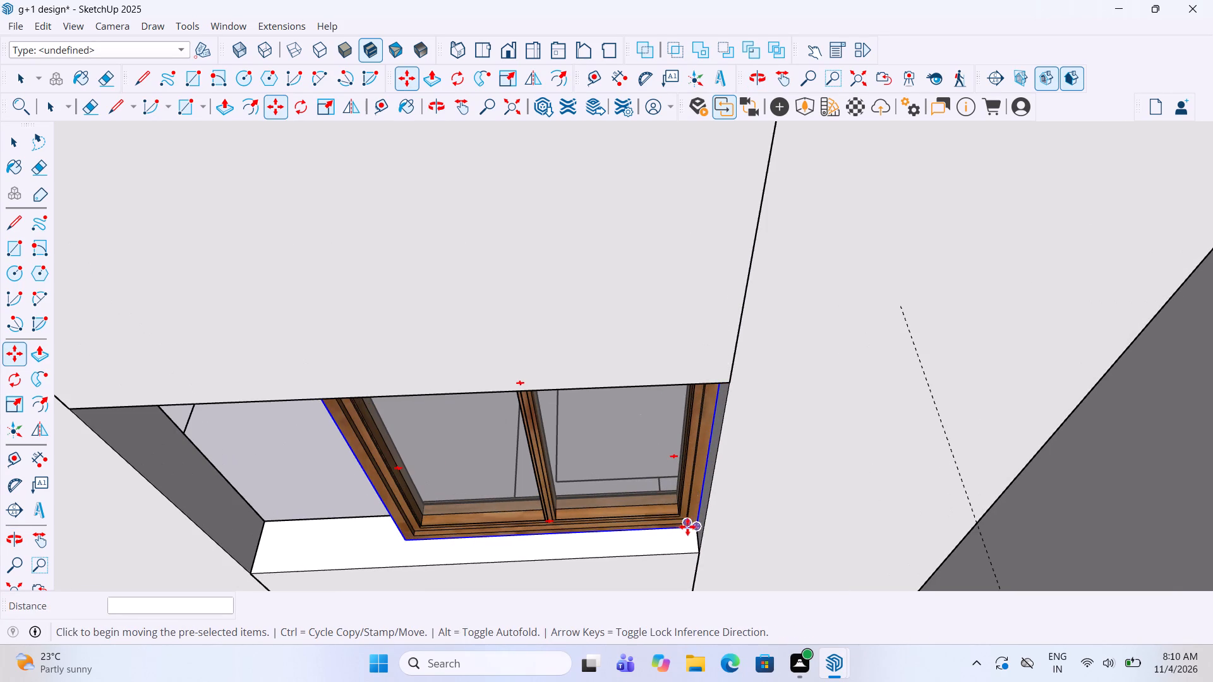
left_click(695, 527)
left_click(698, 537)
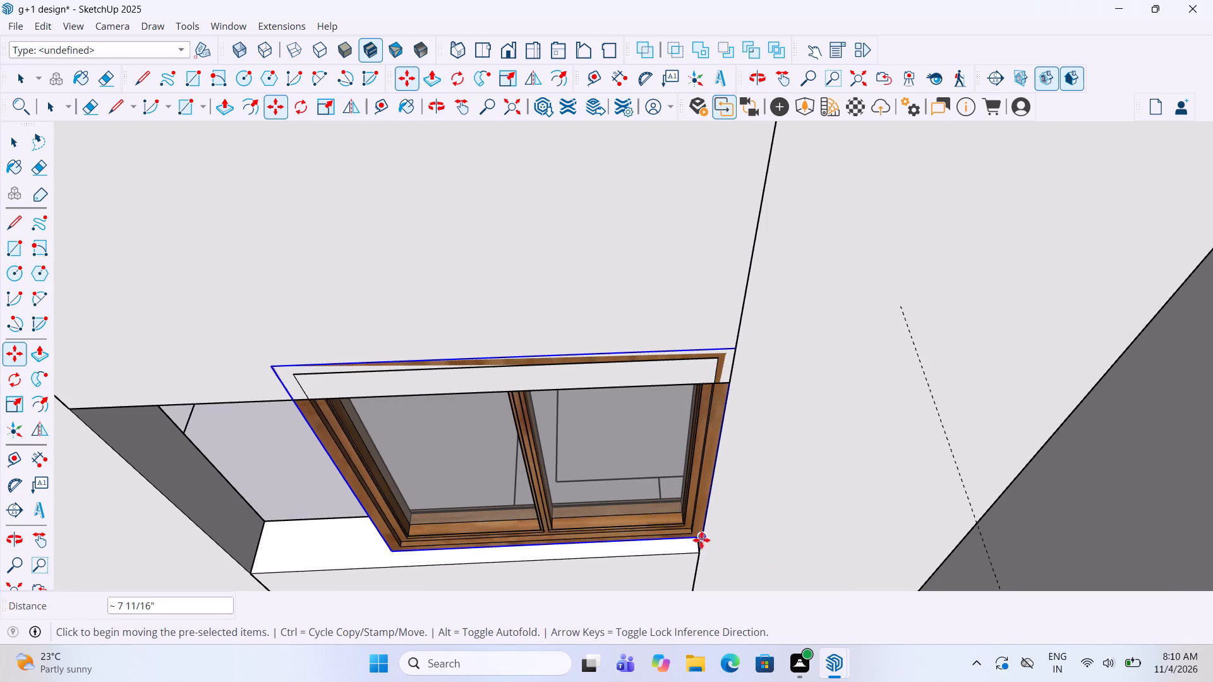
left_click(706, 539)
left_click(701, 551)
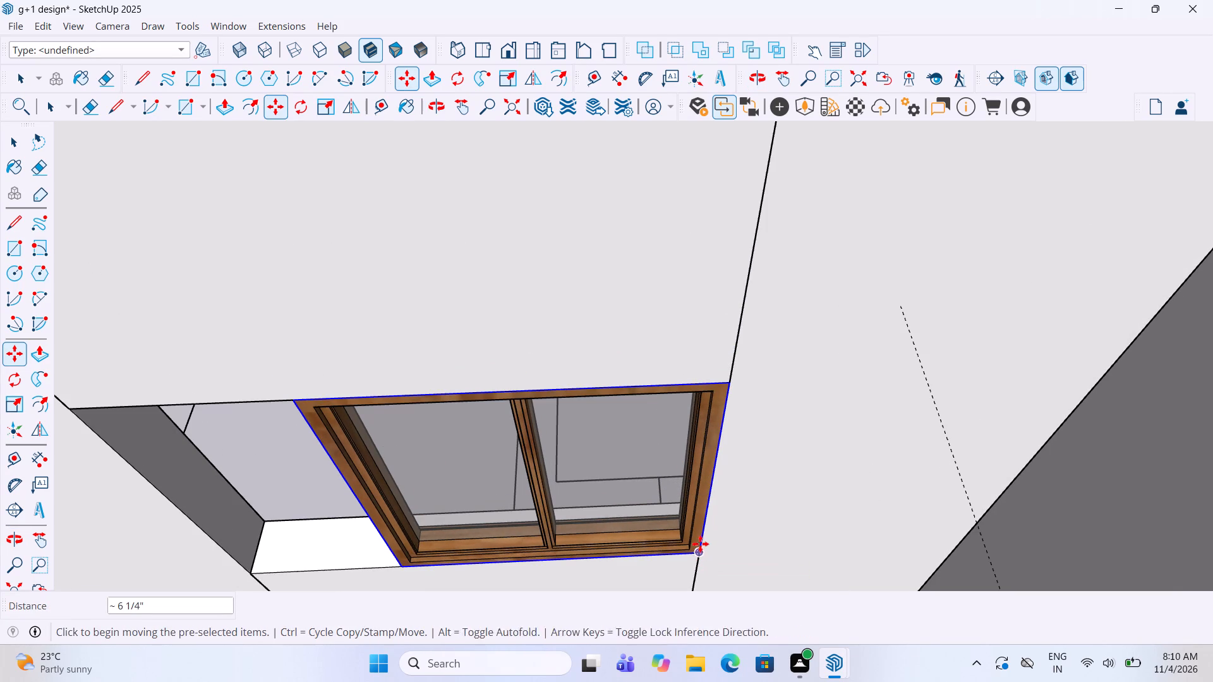
Scale the copied window by 1.50 along the green axis to span the full width of the bedroom opening.
key("s")
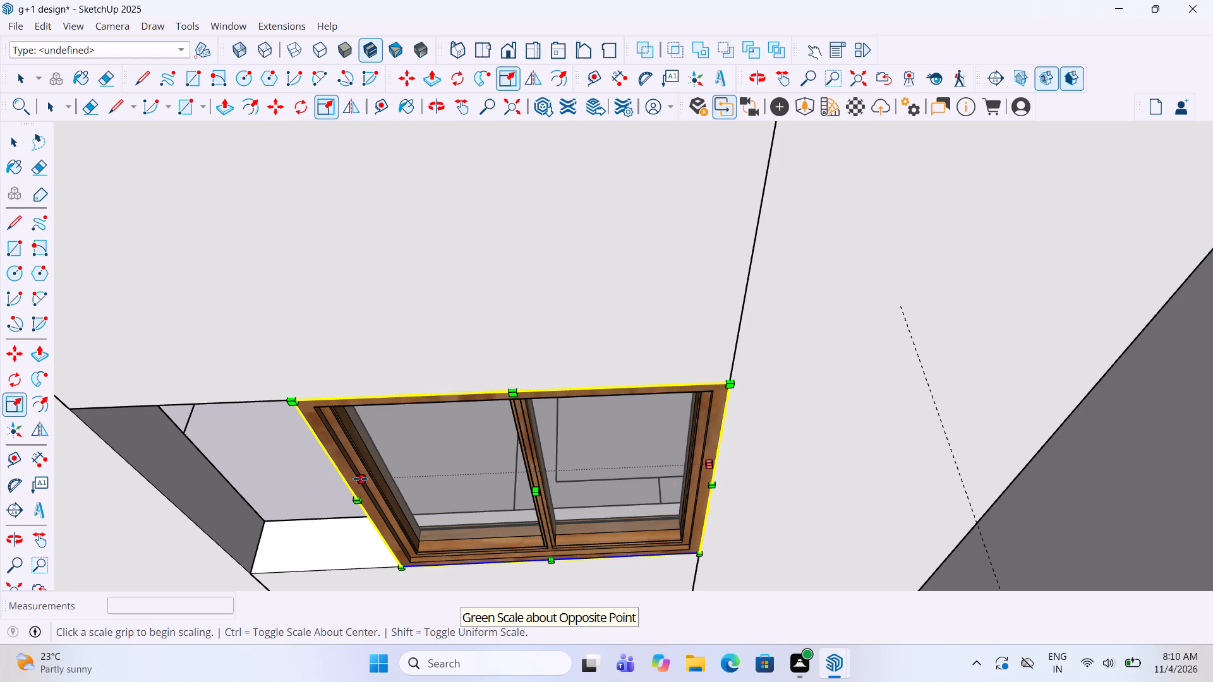
left_click_drag(360, 479, 188, 506)
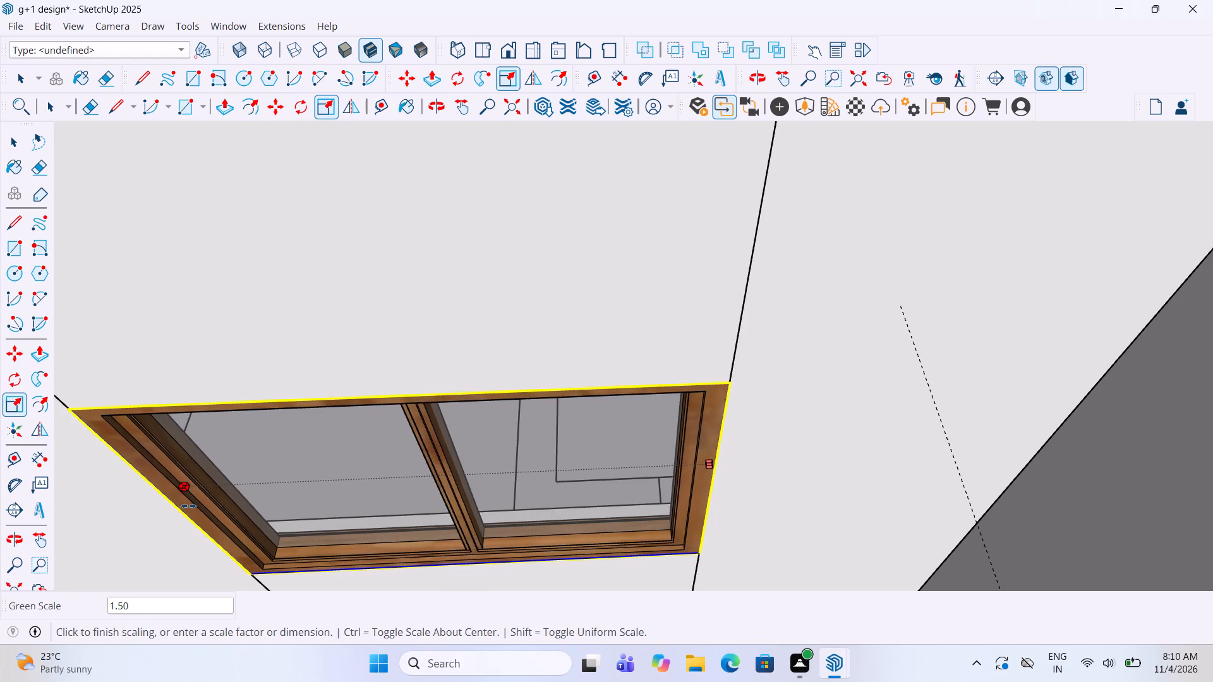
left_click_drag(188, 506, 188, 506)
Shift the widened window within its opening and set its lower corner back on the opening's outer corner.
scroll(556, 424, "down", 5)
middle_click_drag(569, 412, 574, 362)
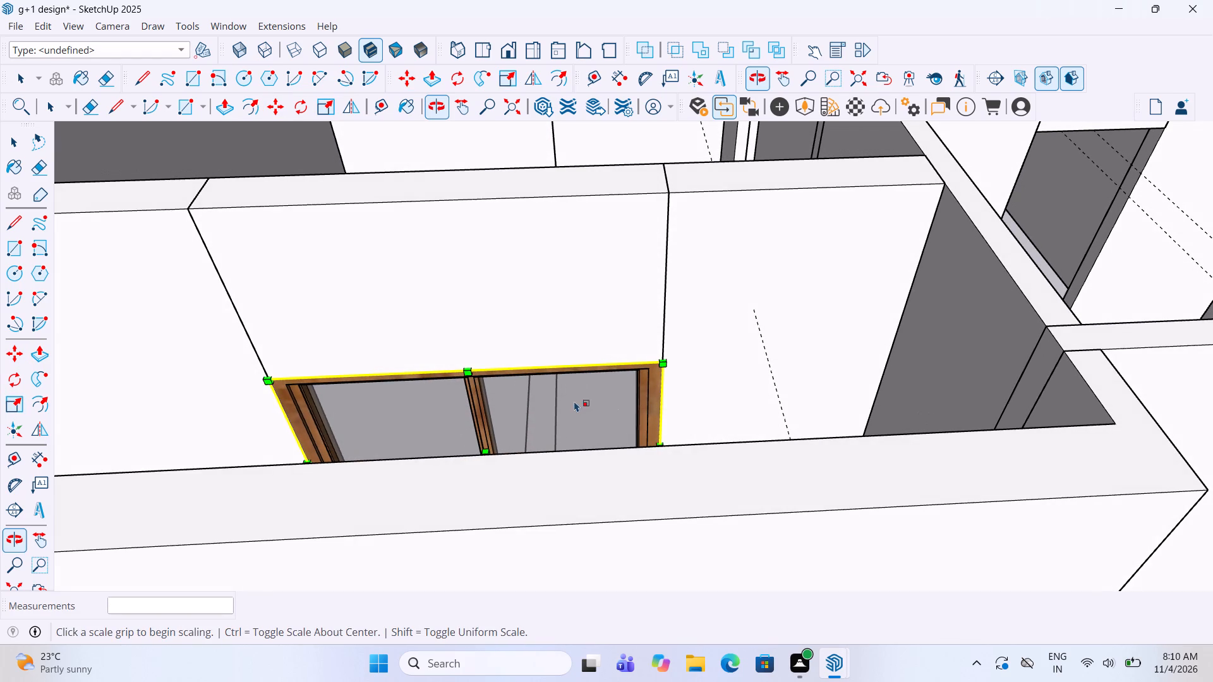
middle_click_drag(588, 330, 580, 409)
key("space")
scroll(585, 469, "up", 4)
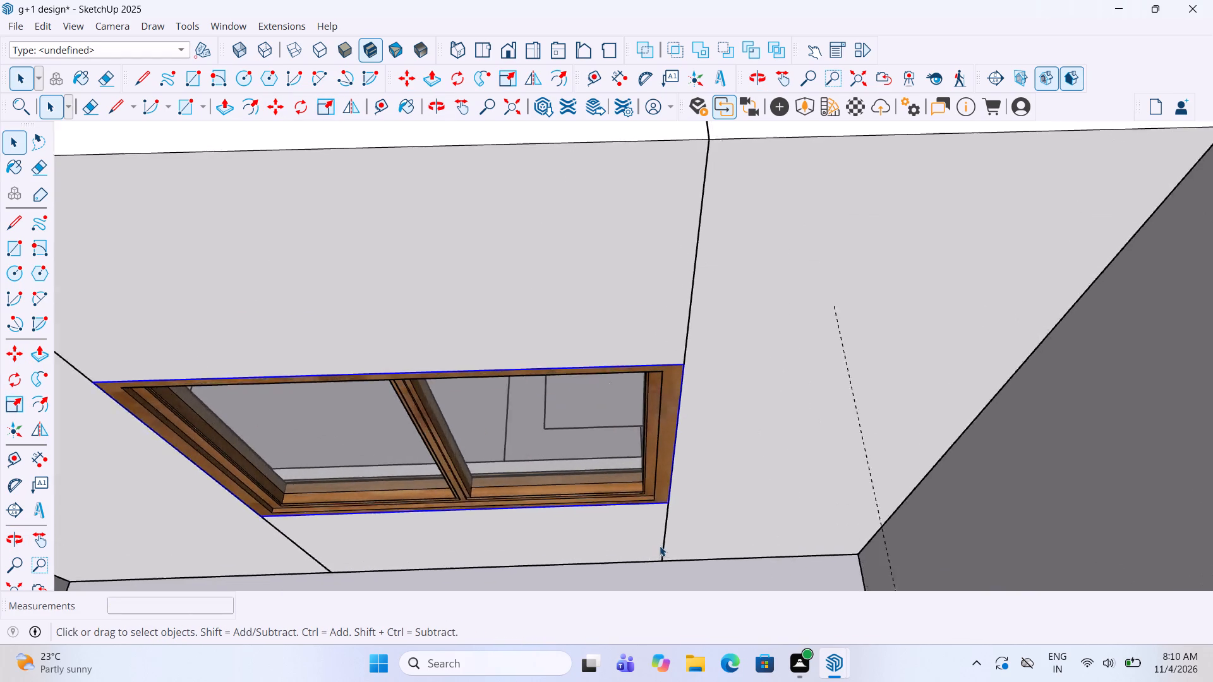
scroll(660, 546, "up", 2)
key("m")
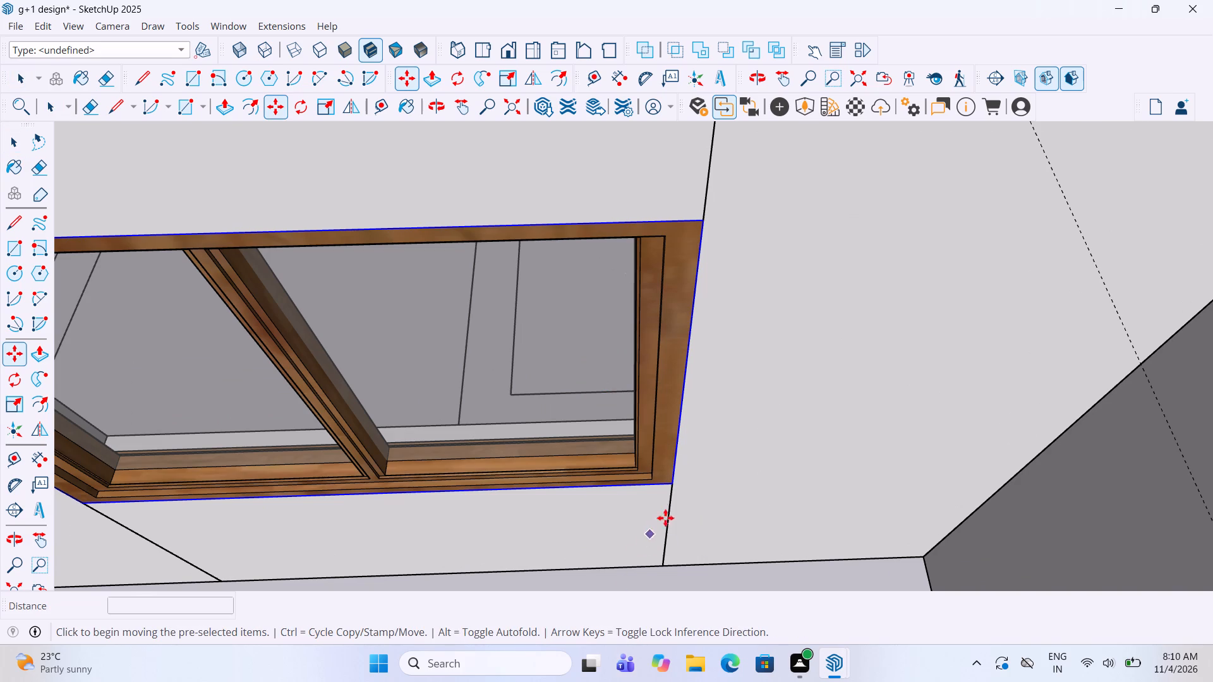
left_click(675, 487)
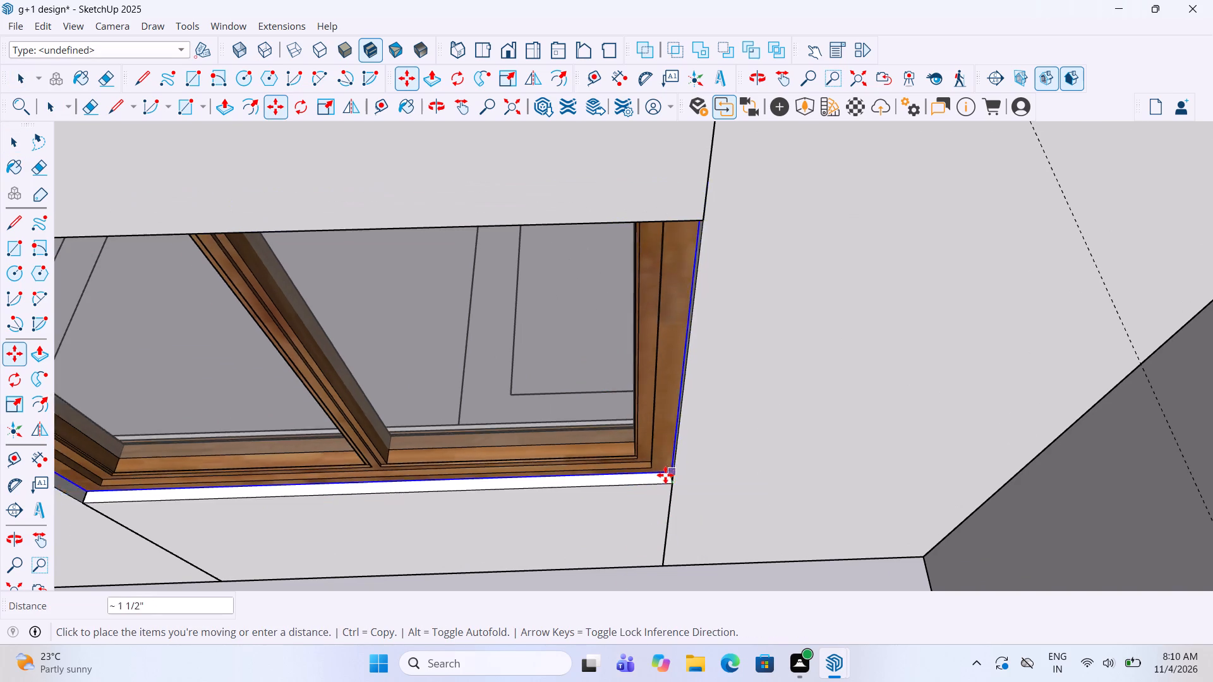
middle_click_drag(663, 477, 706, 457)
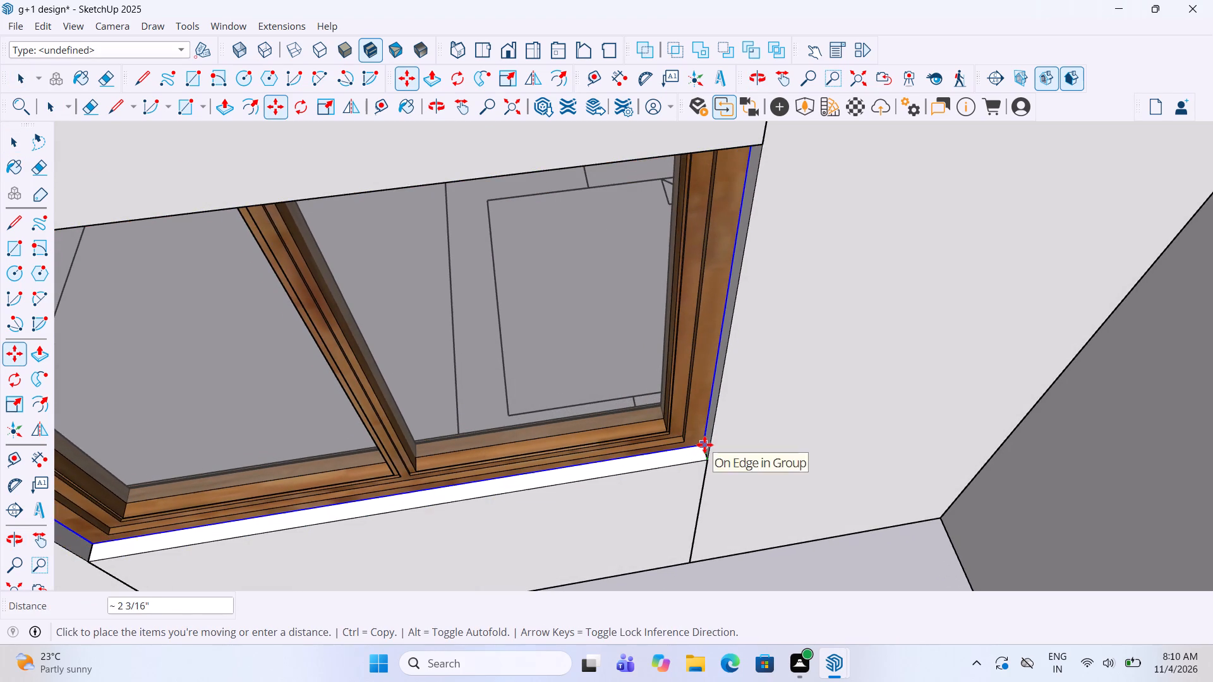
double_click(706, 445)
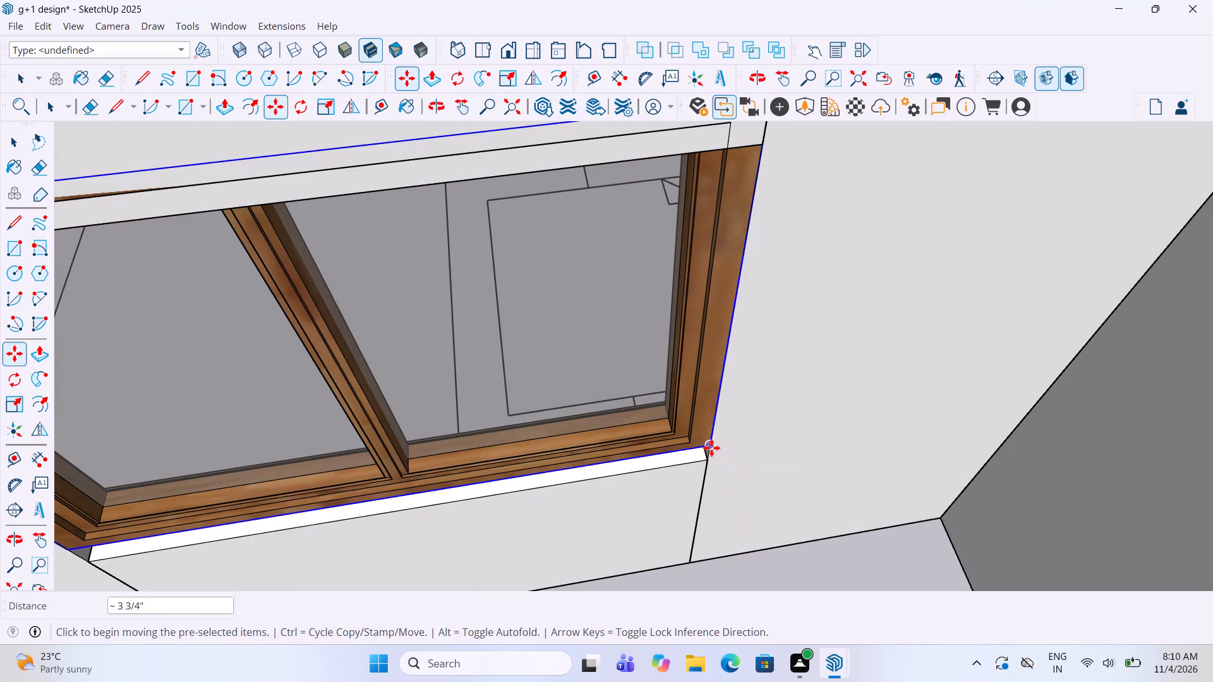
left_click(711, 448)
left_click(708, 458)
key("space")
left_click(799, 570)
Examine the upper-floor rooms, walls and openings around the placed bedroom window from several angles.
scroll(729, 541, "down", 2)
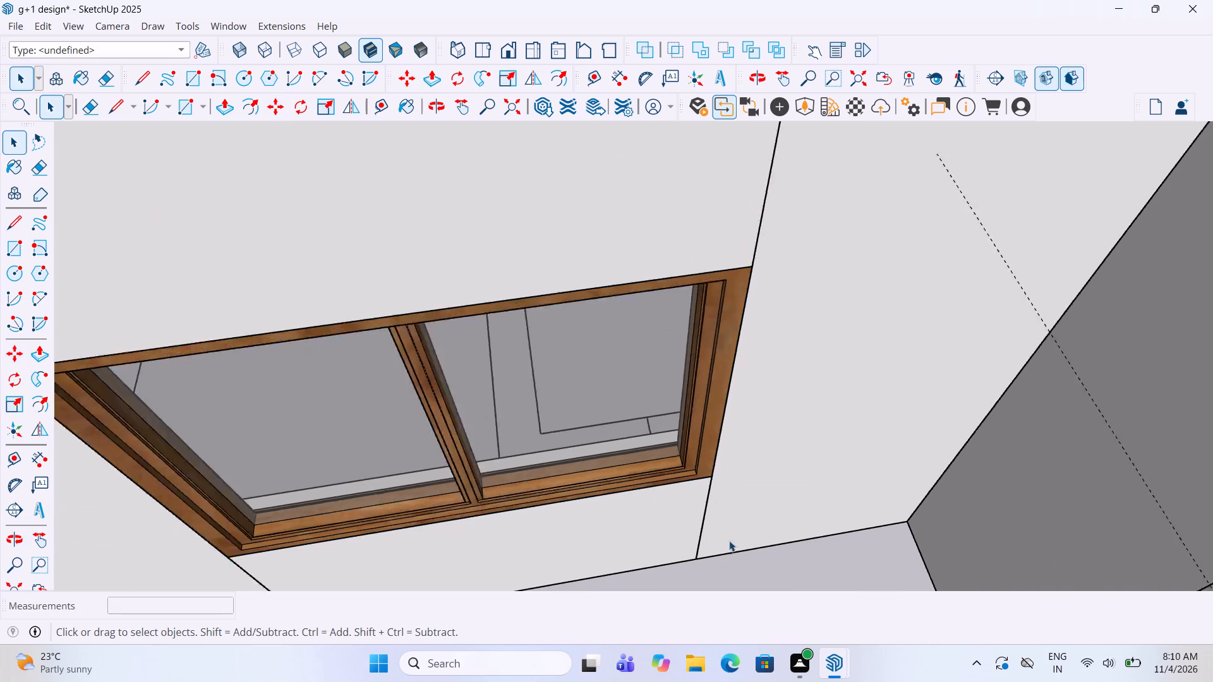
scroll(729, 541, "down", 7)
middle_click(488, 517)
scroll(487, 349, "down", 8)
middle_click_drag(742, 381, 1024, 417)
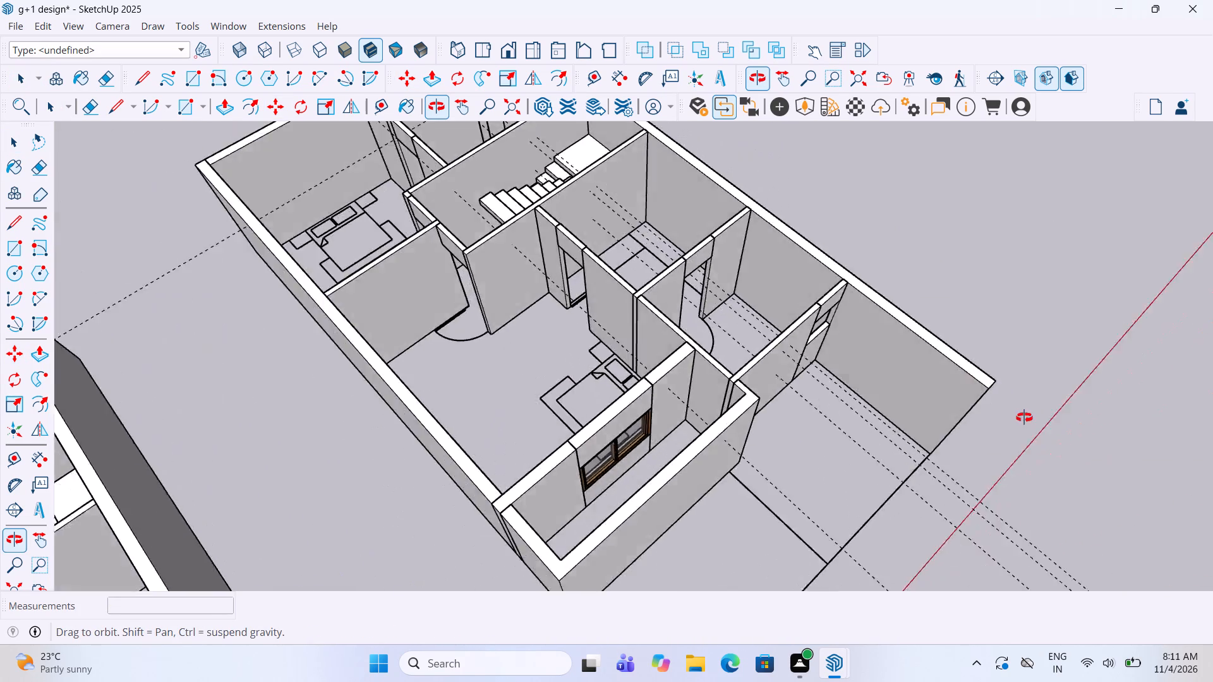
middle_click_drag(1024, 417, 1053, 417)
middle_click_drag(262, 245, 468, 207)
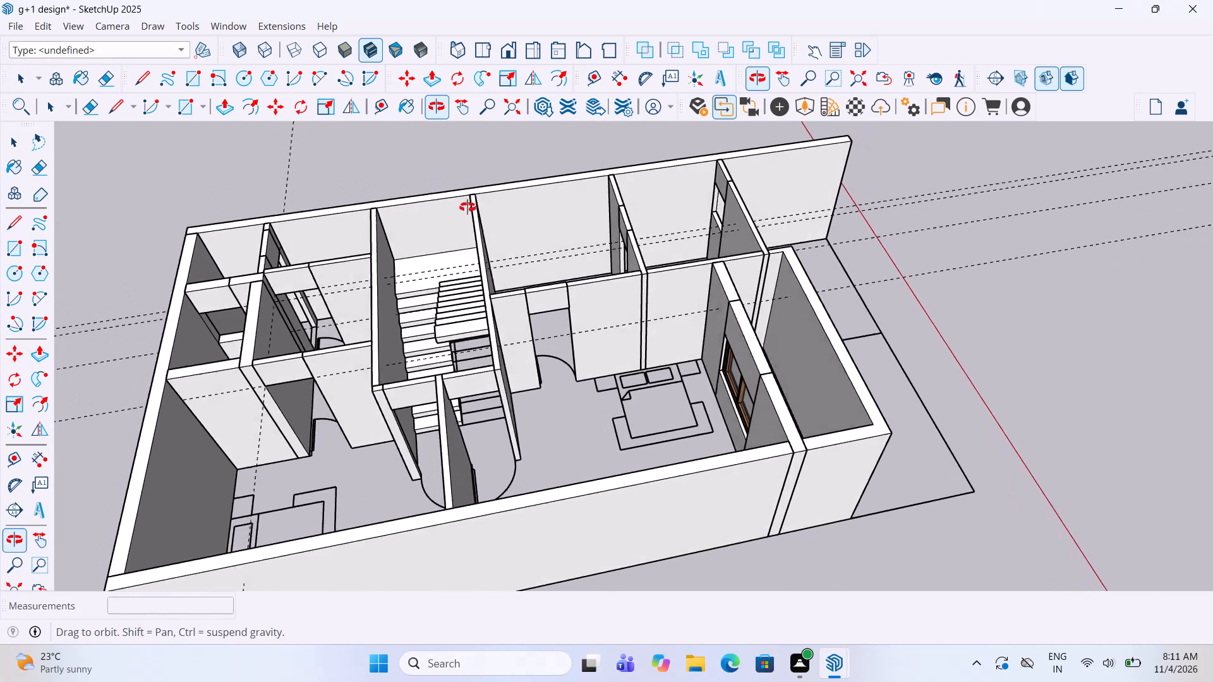
middle_click_drag(468, 207, 209, 256)
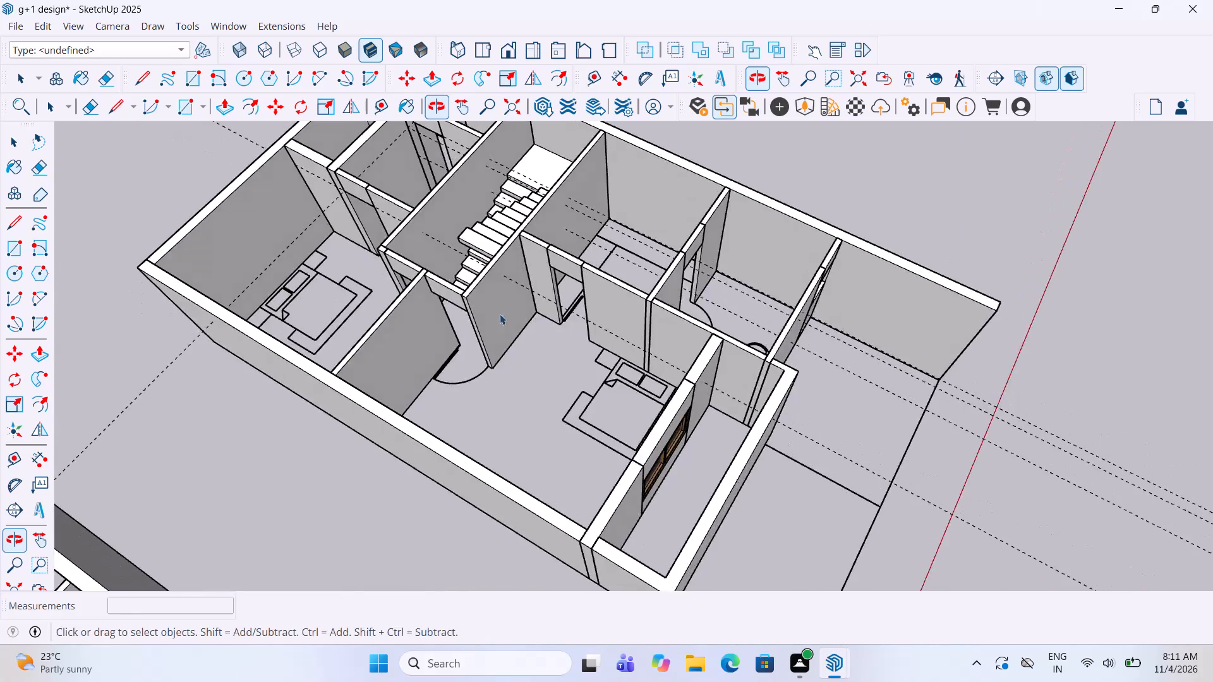
Rotate the loose wooden double door beside the ground-floor plan by 90 degrees about the vertical axis.
scroll(610, 340, "down", 20)
scroll(504, 496, "up", 8)
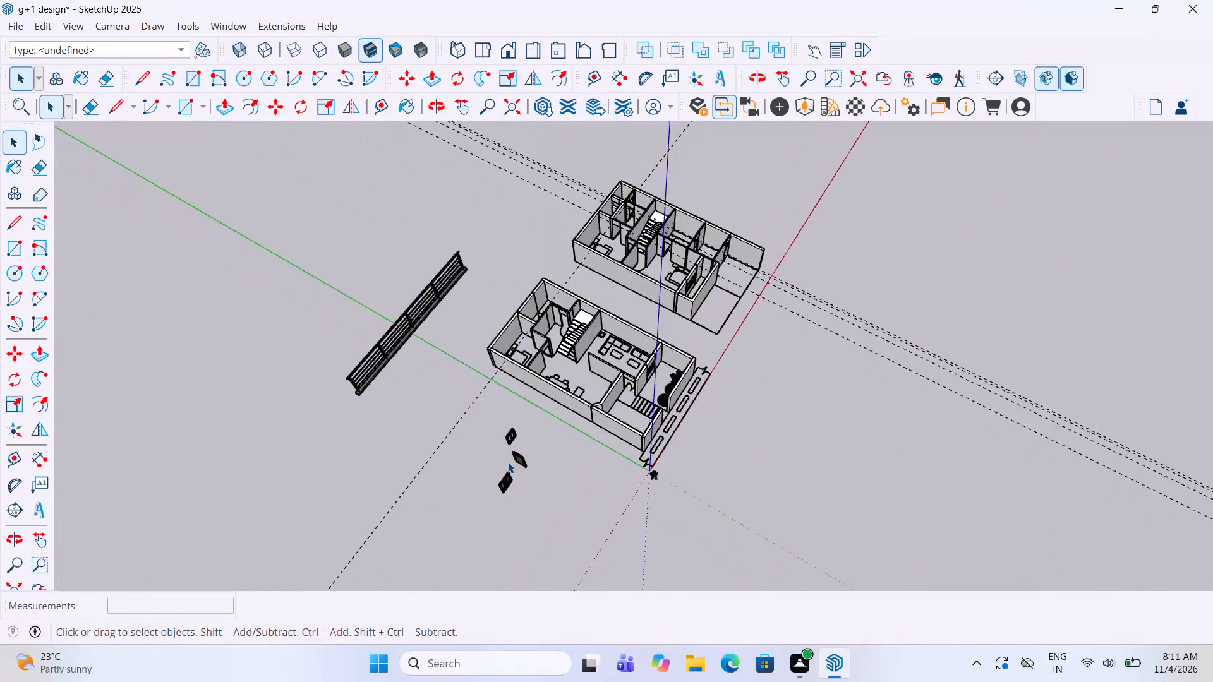
scroll(508, 462, "up", 10)
scroll(569, 510, "up", 4)
middle_click_drag(569, 503, 598, 340)
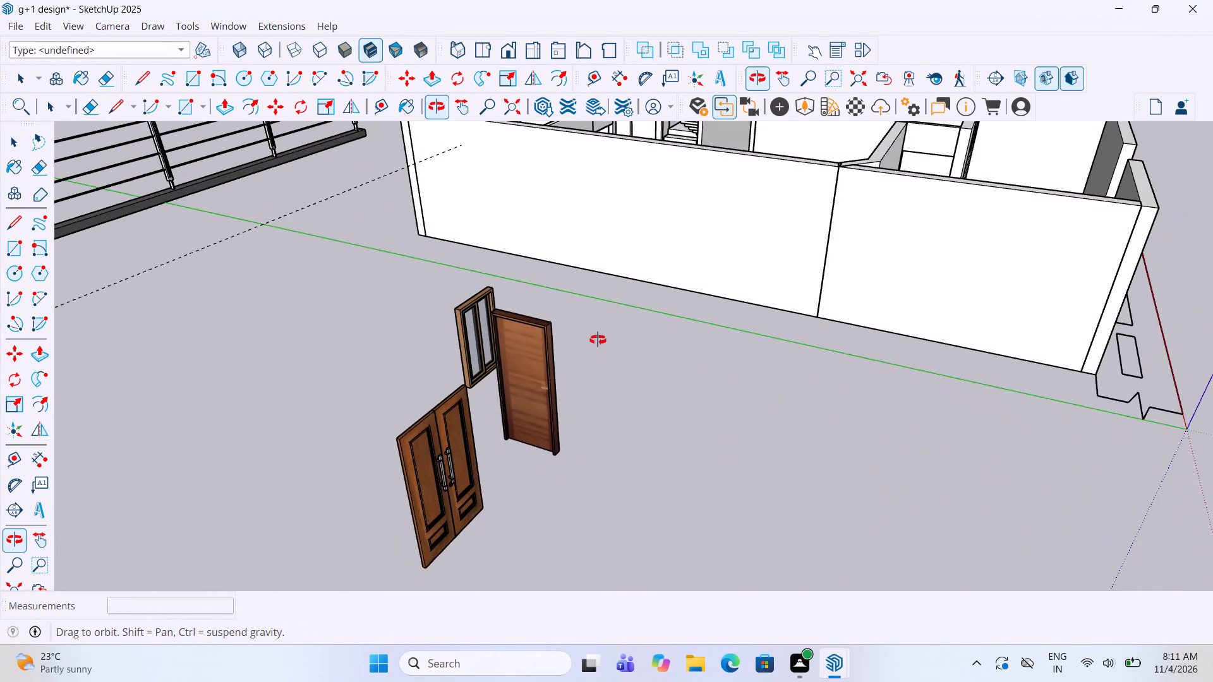
middle_click_drag(598, 340, 616, 341)
middle_click_drag(616, 342, 335, 335)
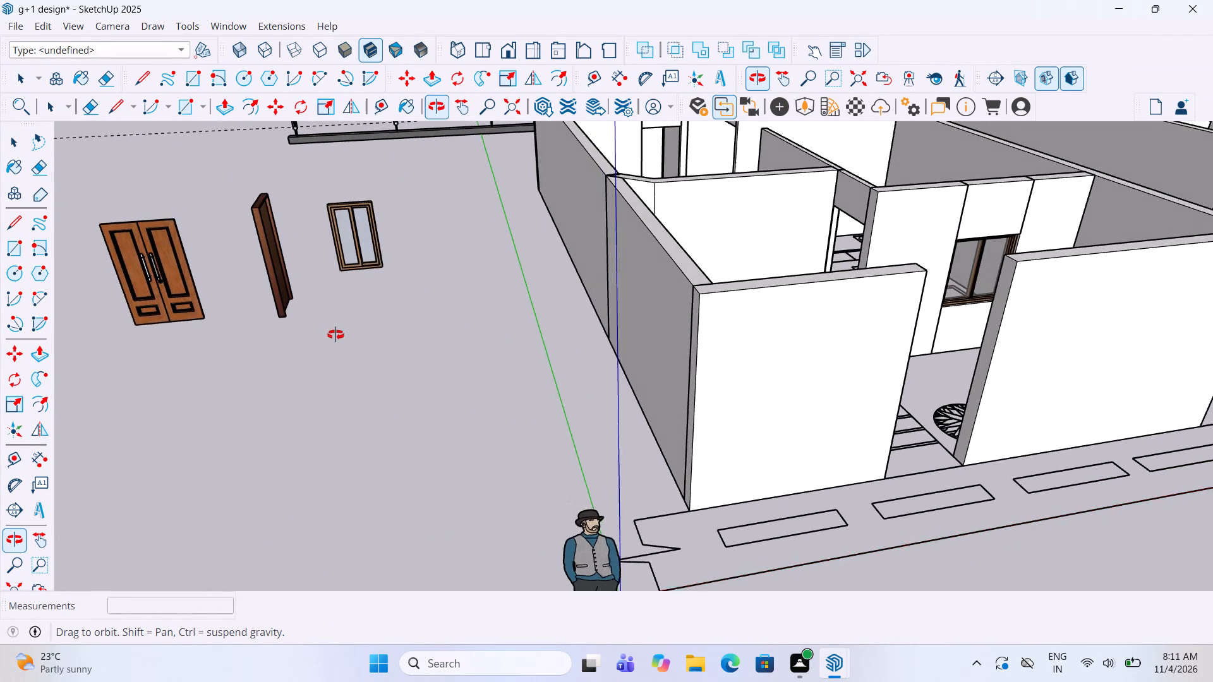
middle_click_drag(335, 335, 350, 369)
left_click(155, 330)
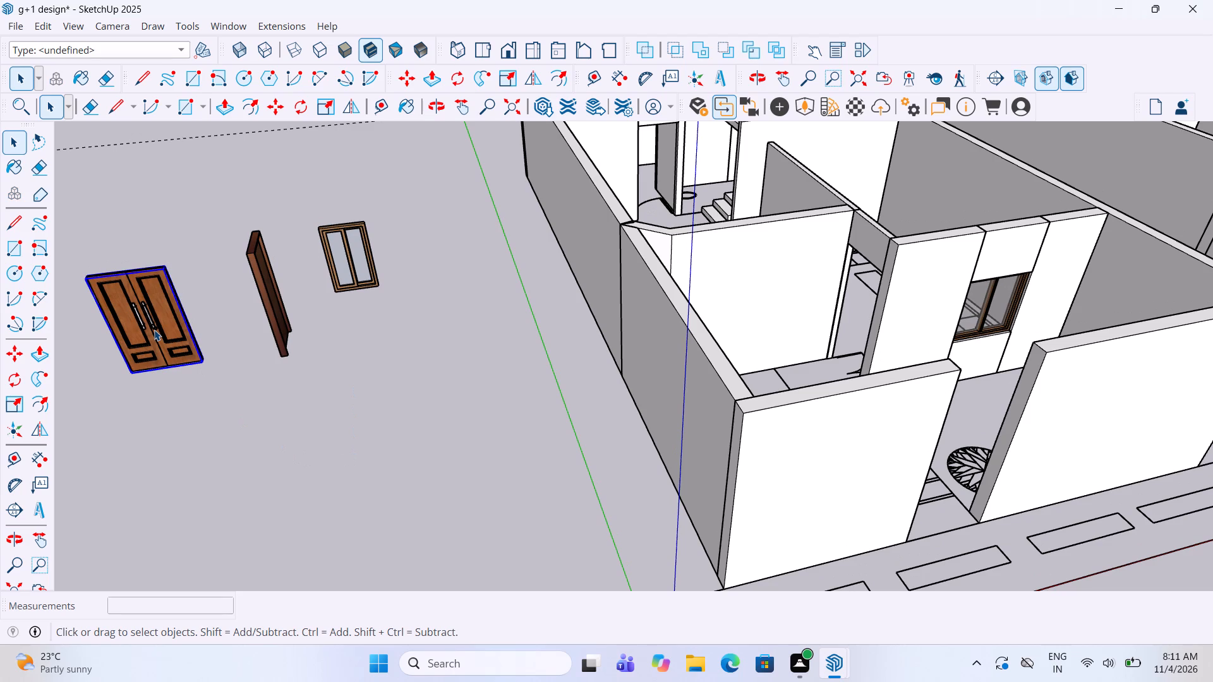
scroll(817, 374, "down", 4)
middle_click_drag(922, 391, 1017, 406)
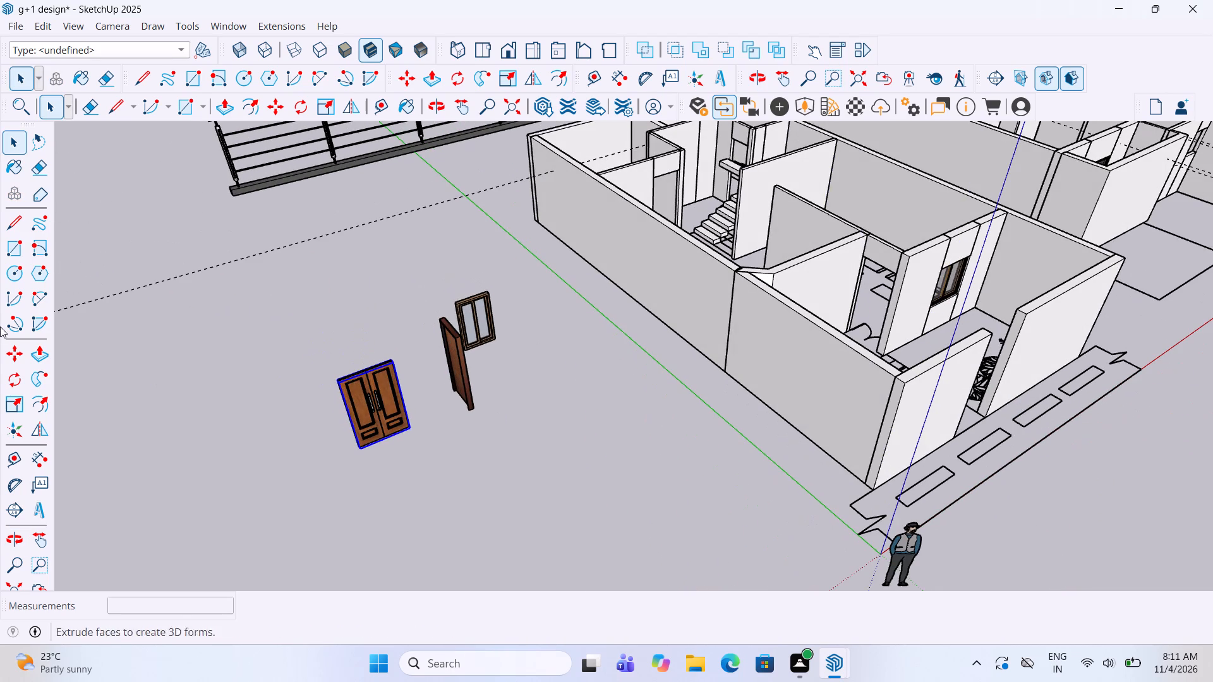
left_click(21, 371)
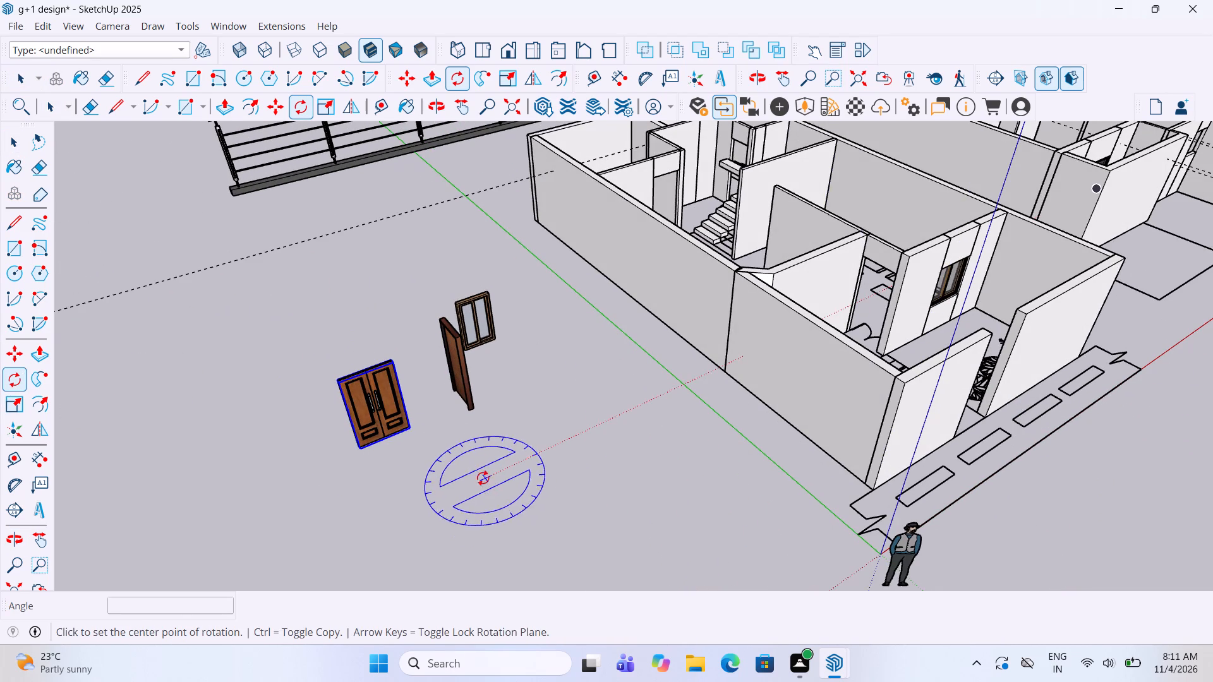
left_click(477, 469)
left_click(497, 510)
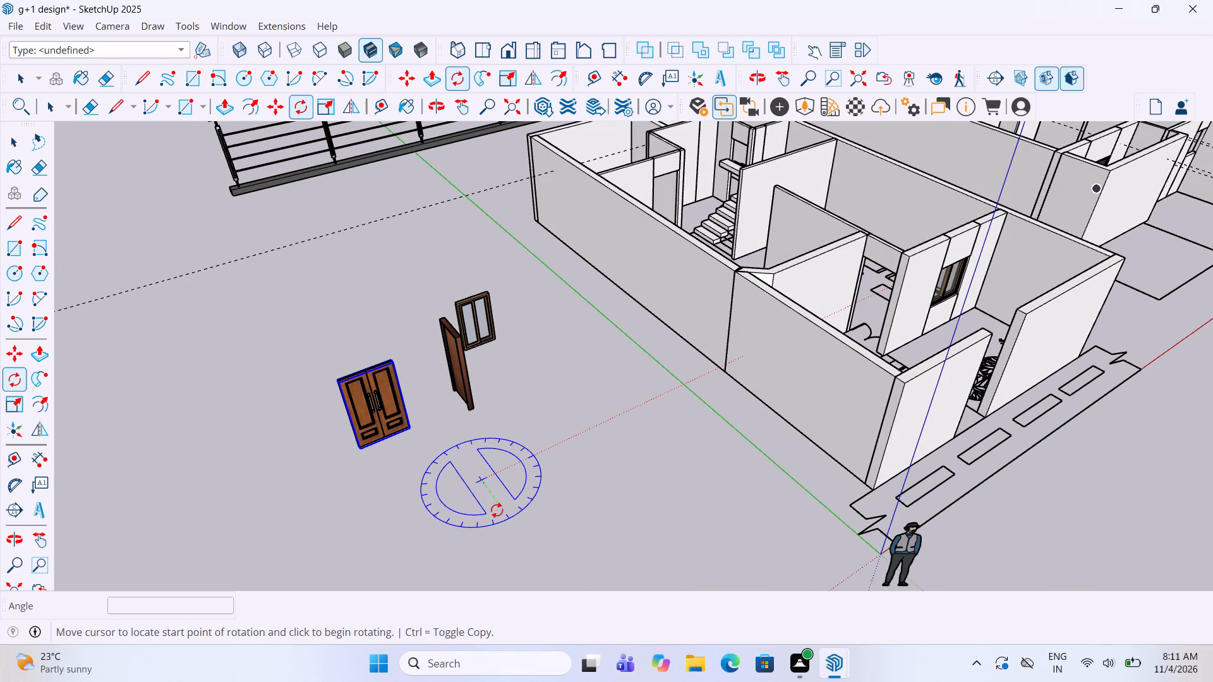
left_click(365, 532)
Move the rotated double door into the ground-floor main entrance opening, with its bottom corner against the door jamb.
key("m")
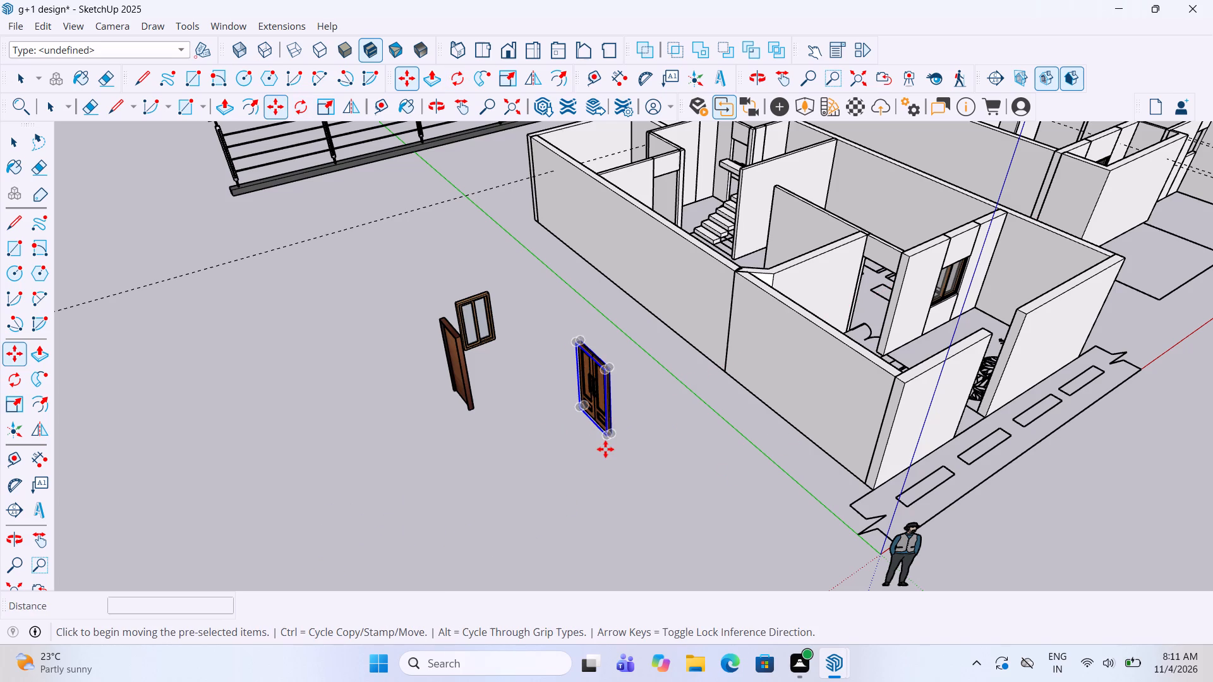
left_click(606, 445)
scroll(925, 248, "up", 5)
middle_click_drag(828, 319, 976, 400)
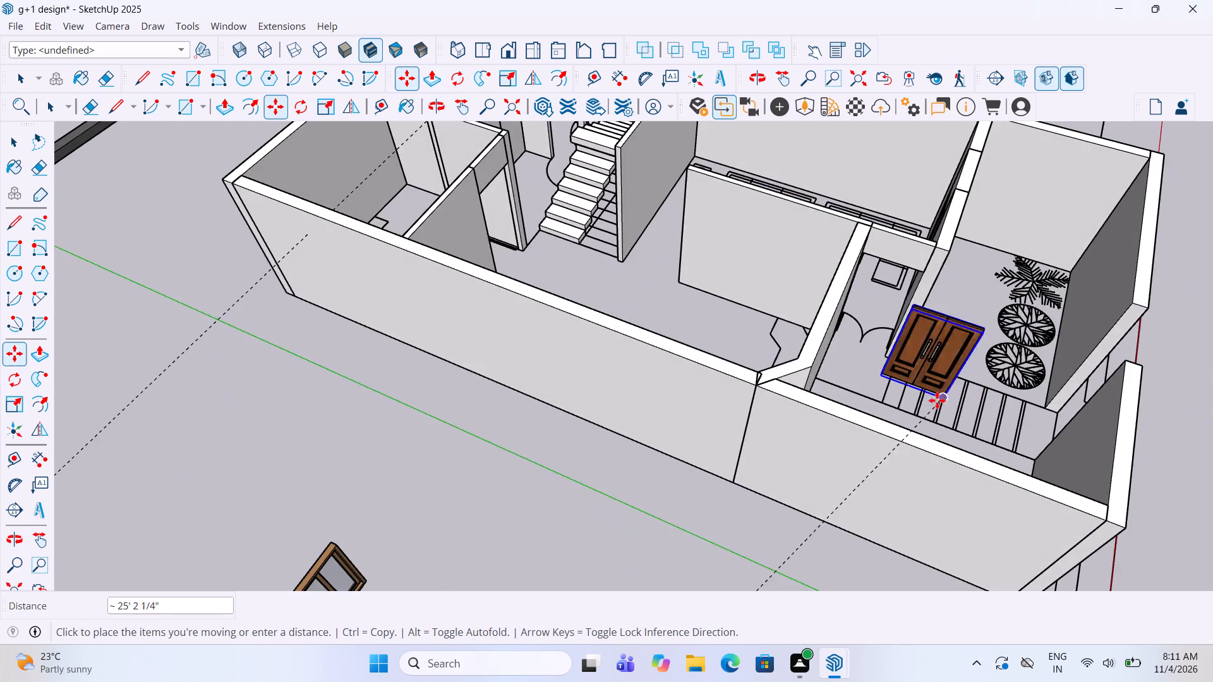
scroll(811, 327, "up", 4)
scroll(900, 333, "up", 5)
scroll(916, 409, "up", 9)
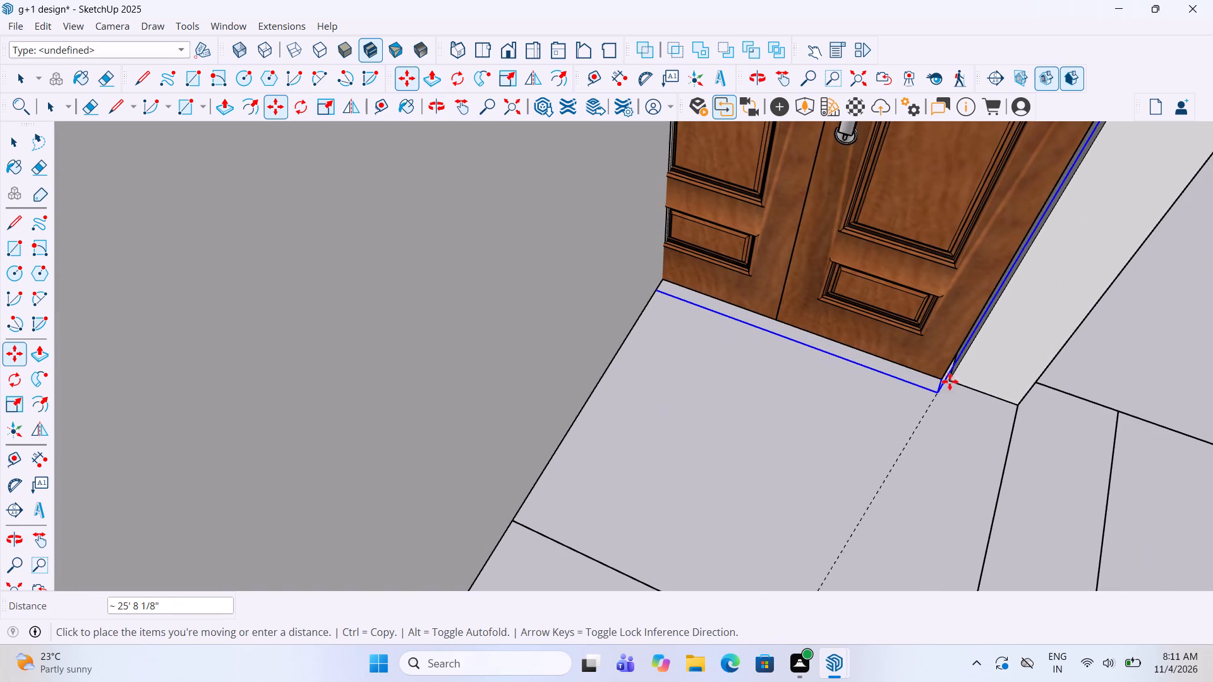
left_click(957, 373)
Scale the double door's width down to about 0.89 so it fits between the jambs of the main entrance opening.
scroll(116, 653, "down", 5)
scroll(107, 467, "down", 9)
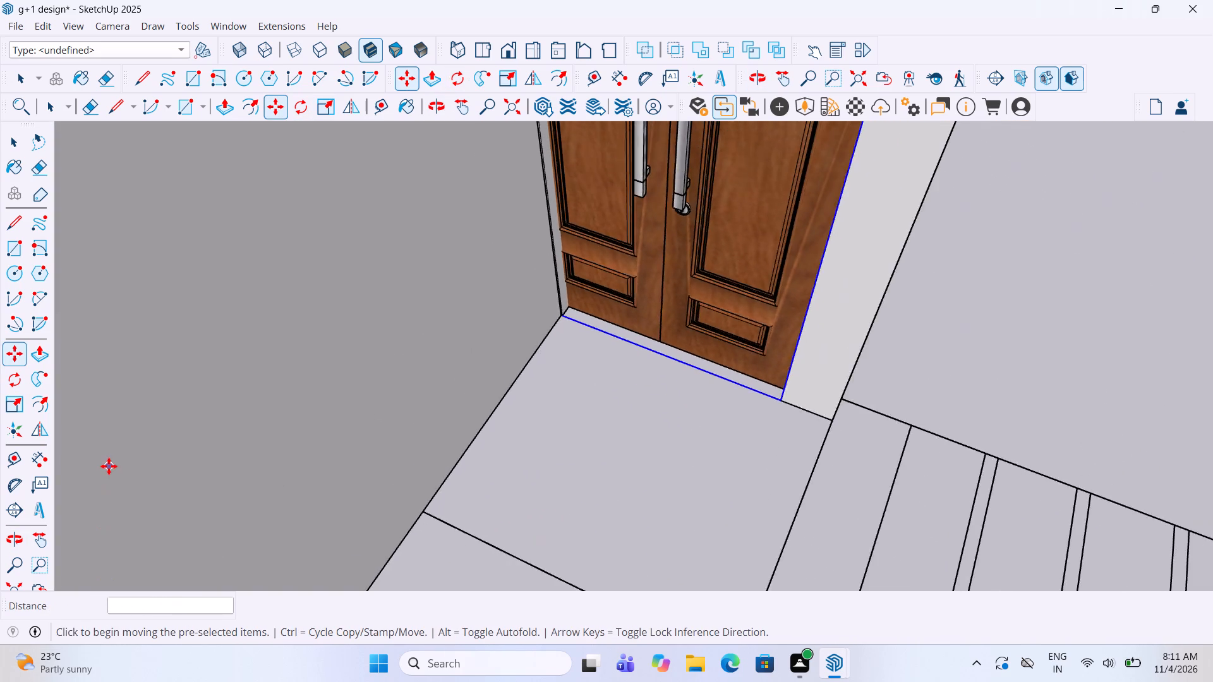
scroll(109, 466, "down", 14)
middle_click_drag(116, 449, 334, 349)
scroll(267, 362, "up", 1)
key("s")
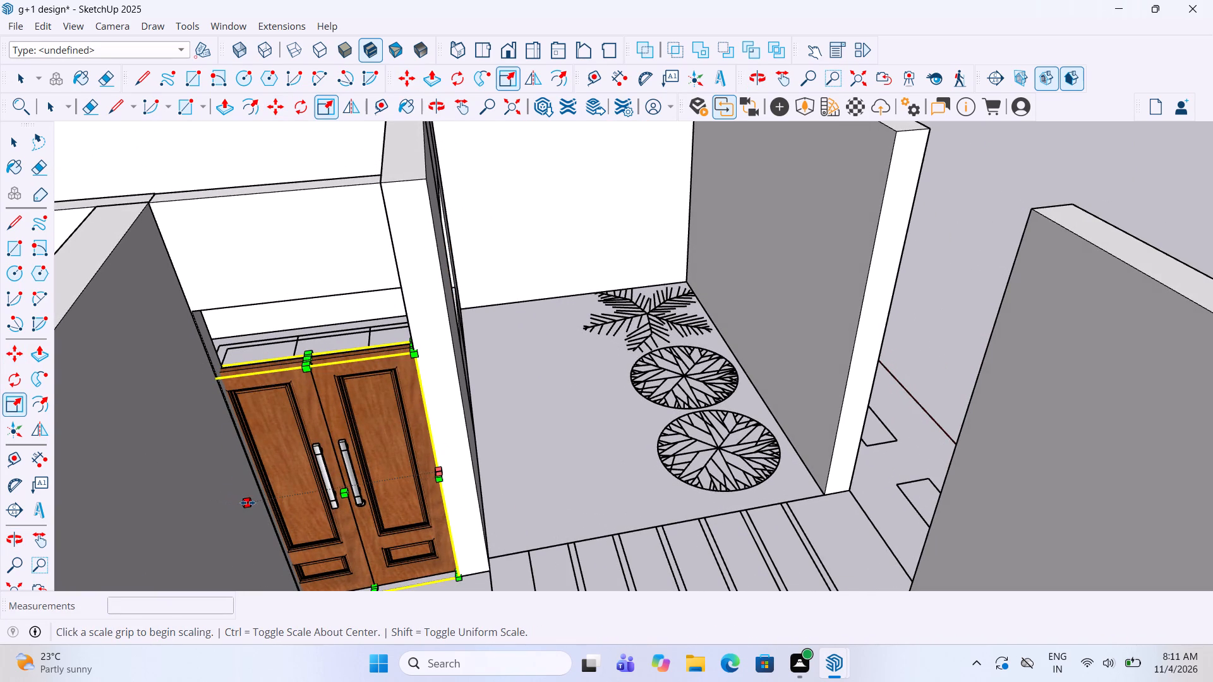
left_click_drag(248, 495, 256, 494)
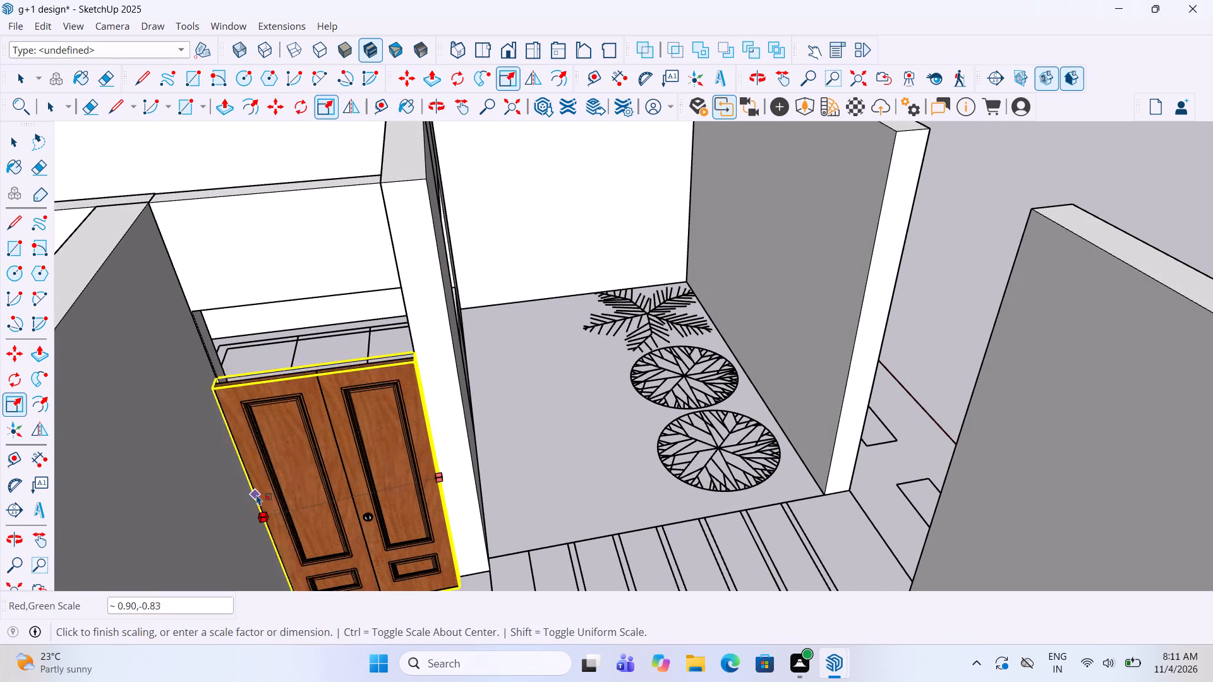
left_click_drag(256, 494, 260, 494)
left_click(260, 494)
left_click_drag(247, 493, 253, 493)
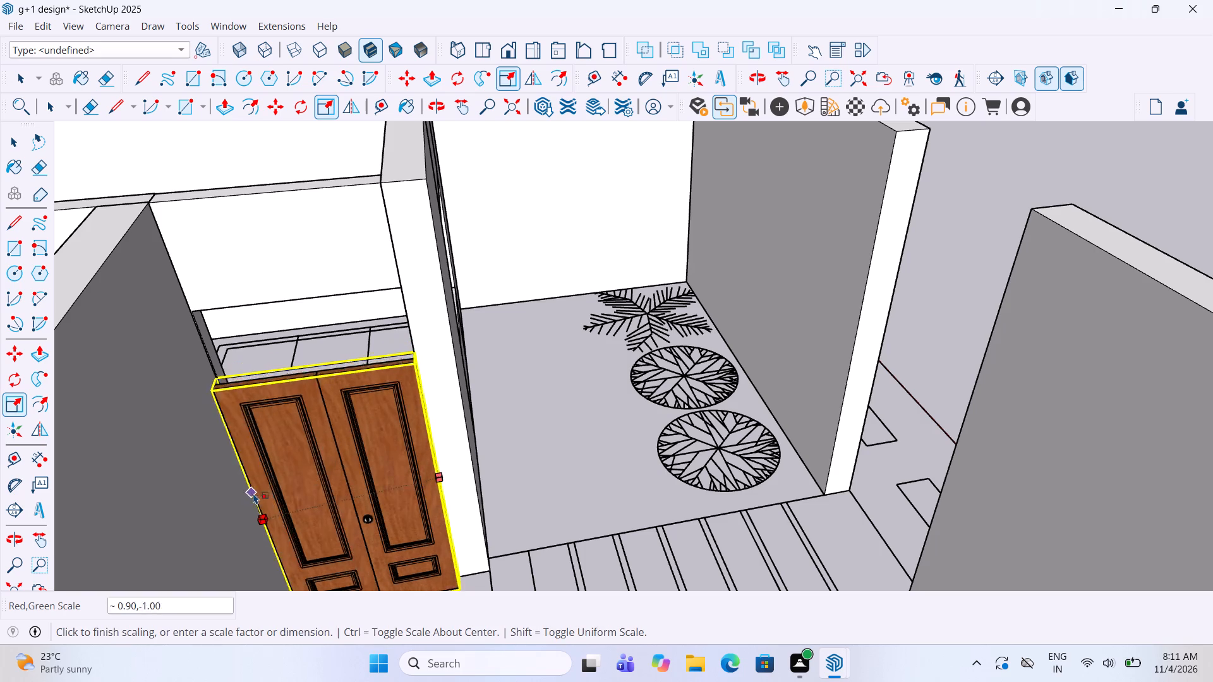
left_click_drag(253, 493, 266, 493)
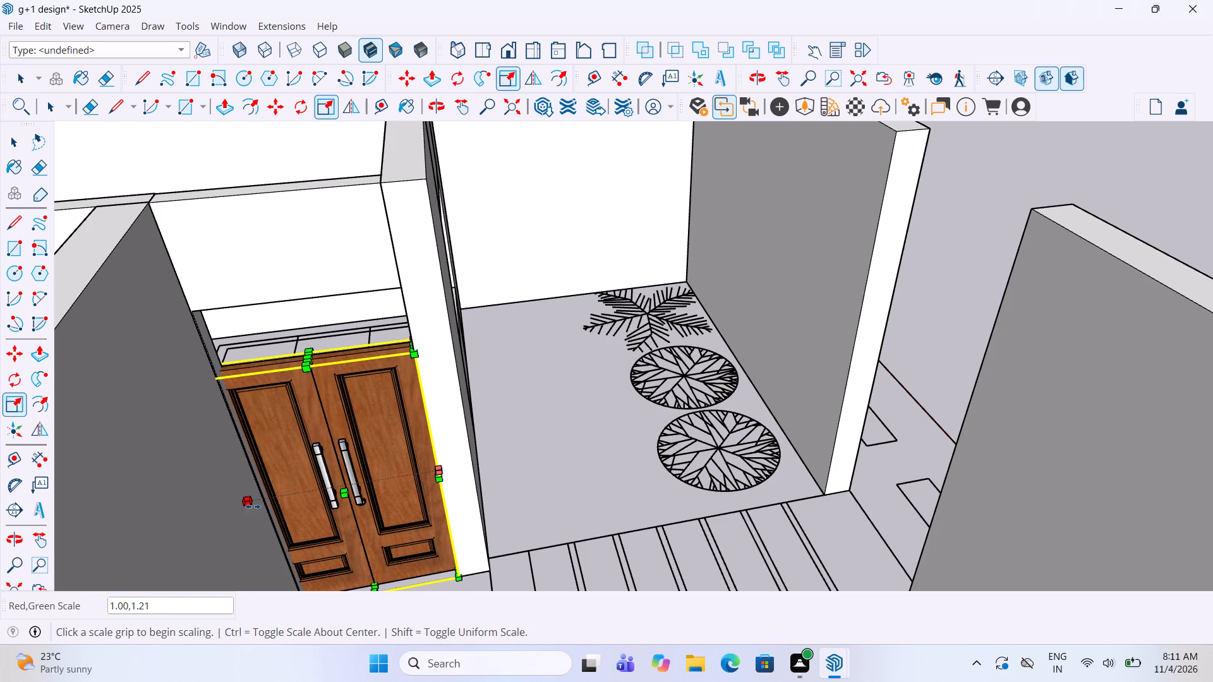
left_click_drag(250, 505, 263, 503)
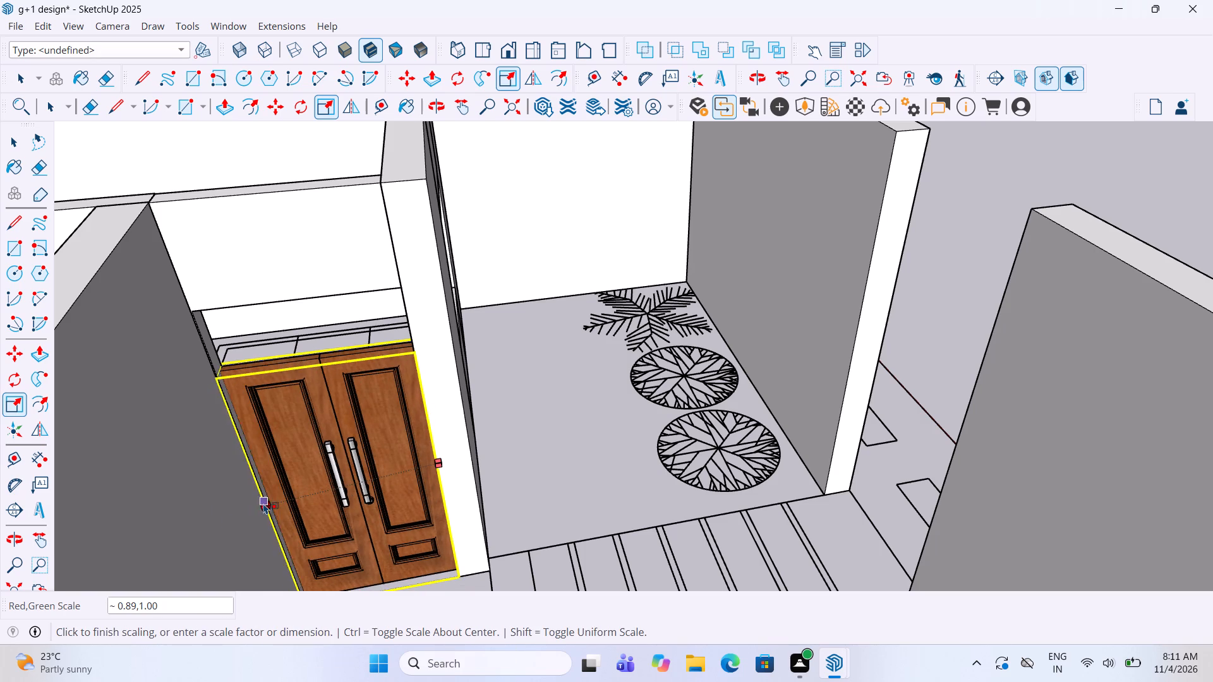
left_click_drag(263, 503, 270, 503)
Stretch the double door's height up to the underside of the wall above the entrance opening.
scroll(352, 371, "down", 2)
scroll(323, 358, "up", 2)
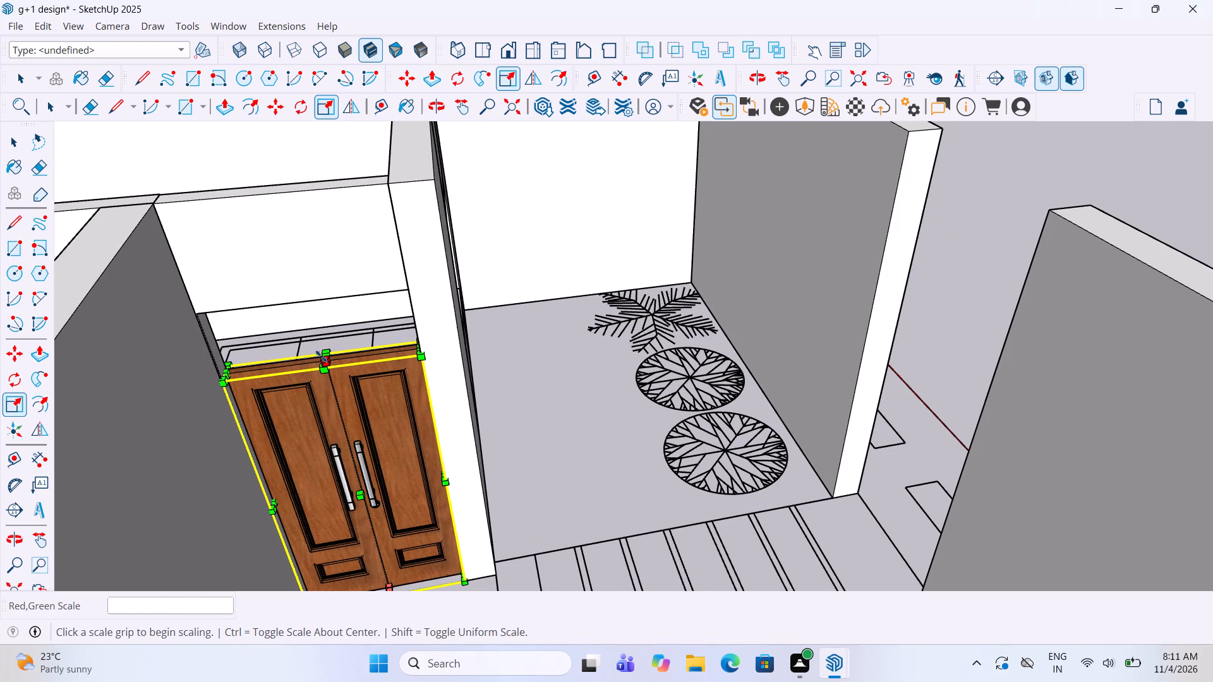
left_click_drag(328, 359, 322, 293)
left_click(322, 293)
Scale the double door's thickness from both its faces to suit the entrance wall, and deselect it.
scroll(321, 348, "down", 2)
scroll(323, 438, "up", 1)
left_click_drag(349, 458, 353, 445)
scroll(349, 476, "down", 3)
middle_click_drag(255, 359, 793, 402)
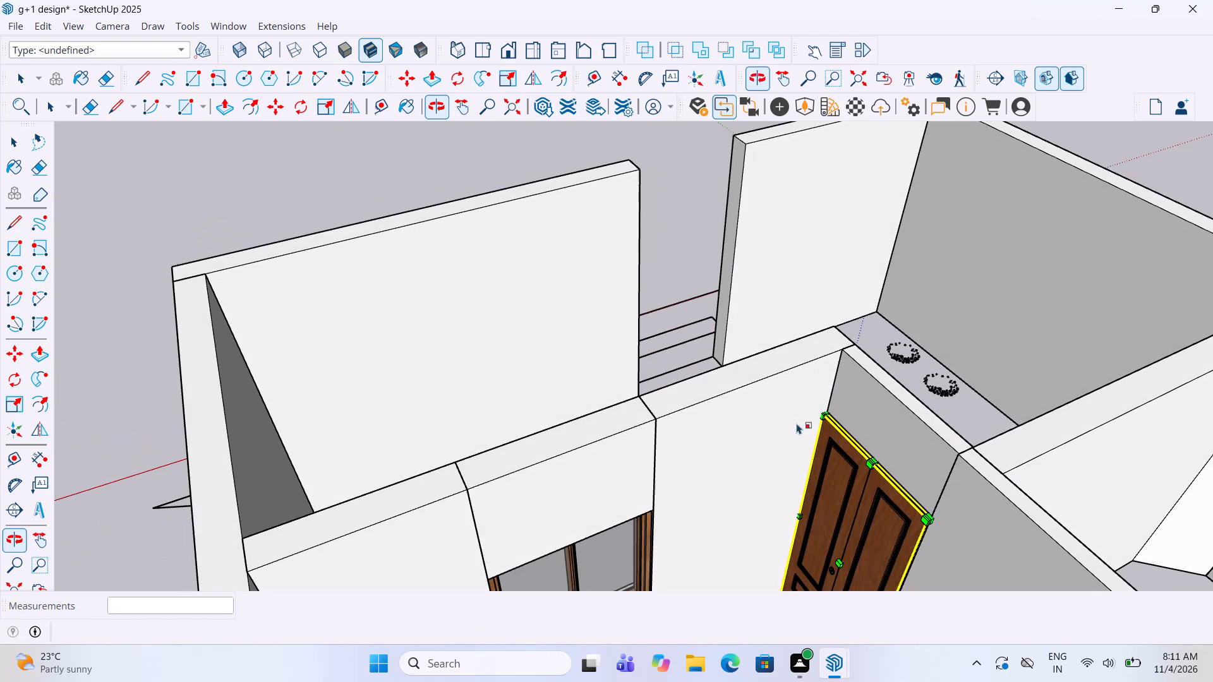
scroll(826, 595, "up", 1)
left_click_drag(842, 557, 850, 555)
key("space")
left_click(155, 210)
Flip the entrance double door front to back so its long pull handles face the entrance steps.
scroll(694, 472, "down", 2)
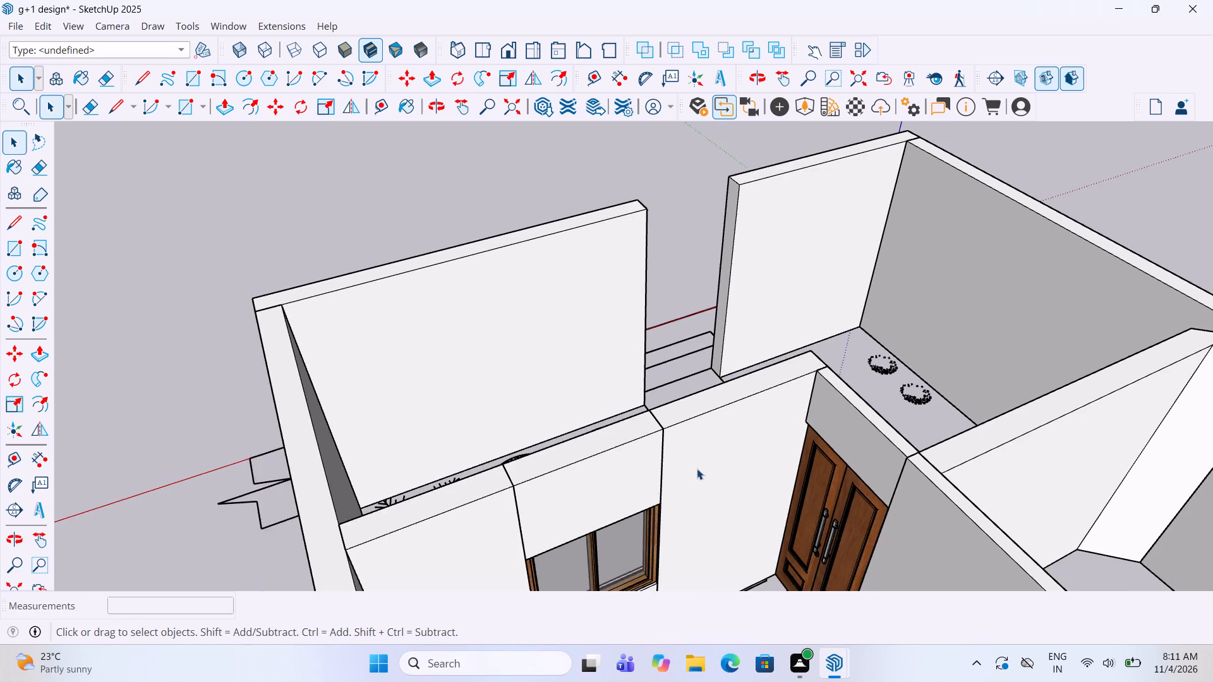
middle_click_drag(697, 468, 162, 431)
middle_click(124, 433)
middle_click_drag(256, 469, 246, 461)
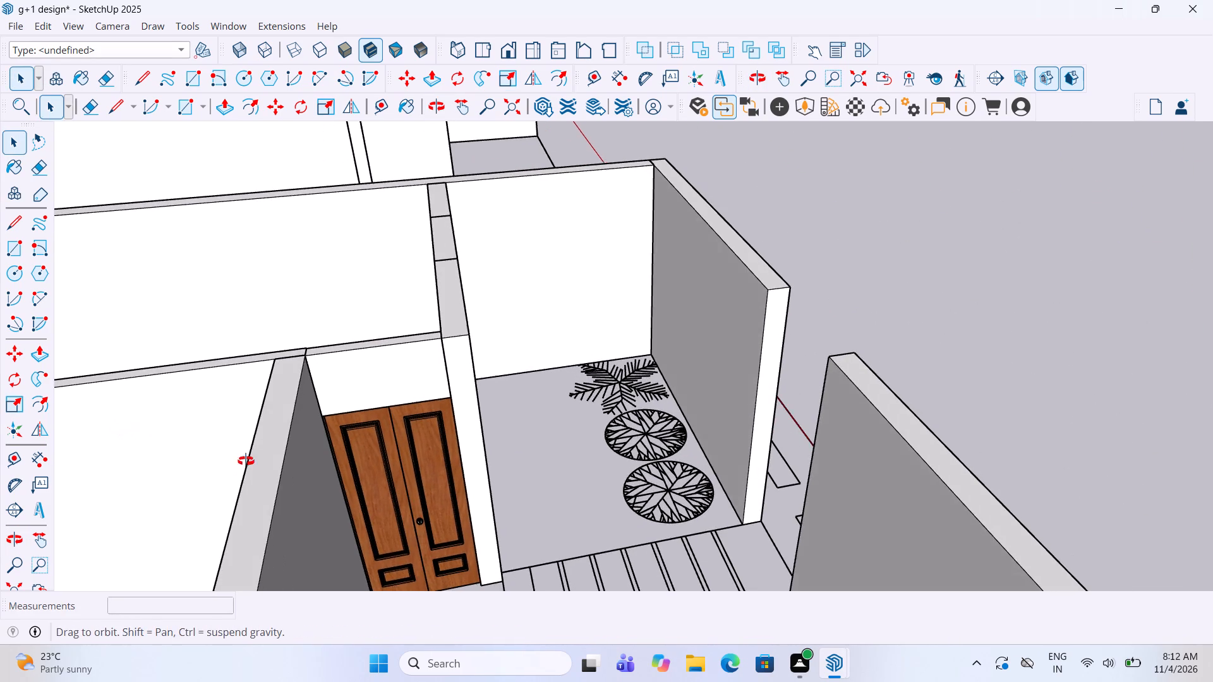
middle_click_drag(246, 461, 209, 438)
left_click(414, 452)
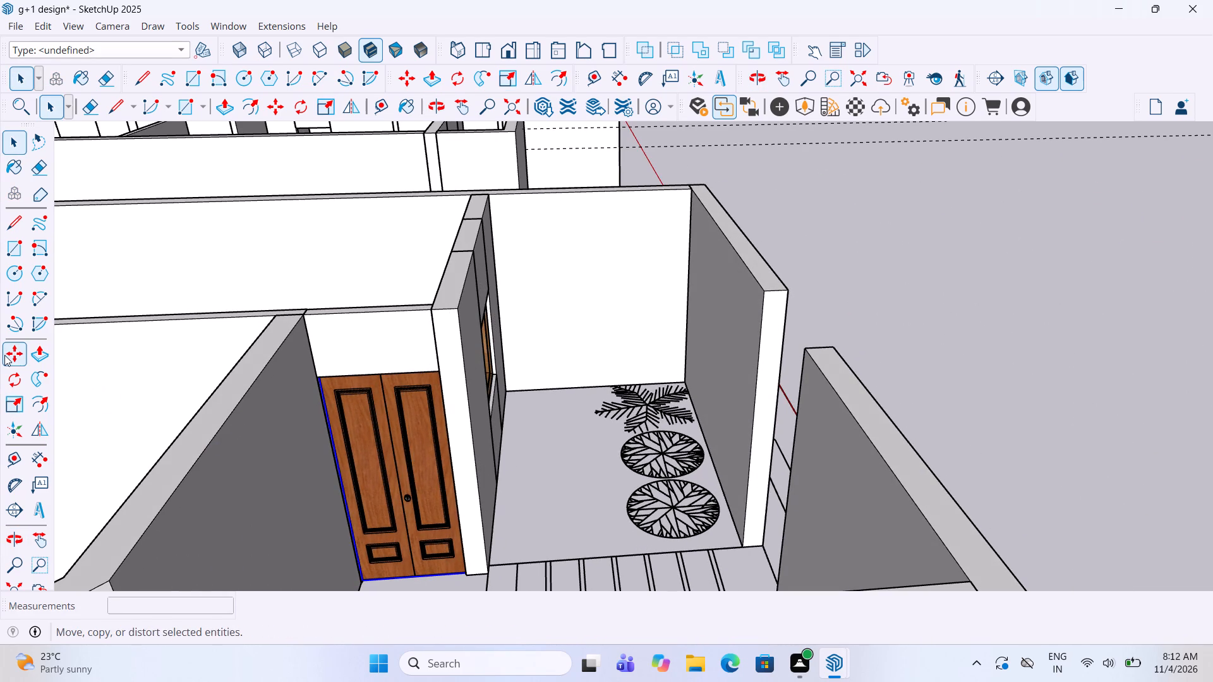
left_click(41, 422)
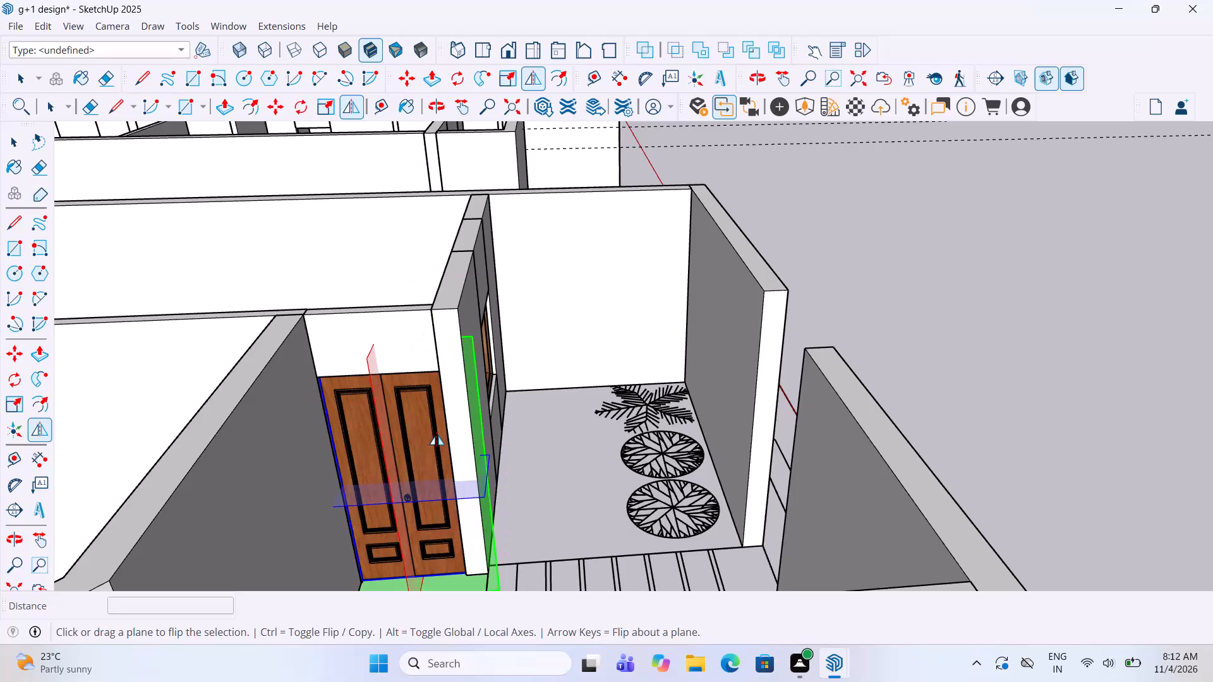
left_click(437, 435)
key("ctrl+z")
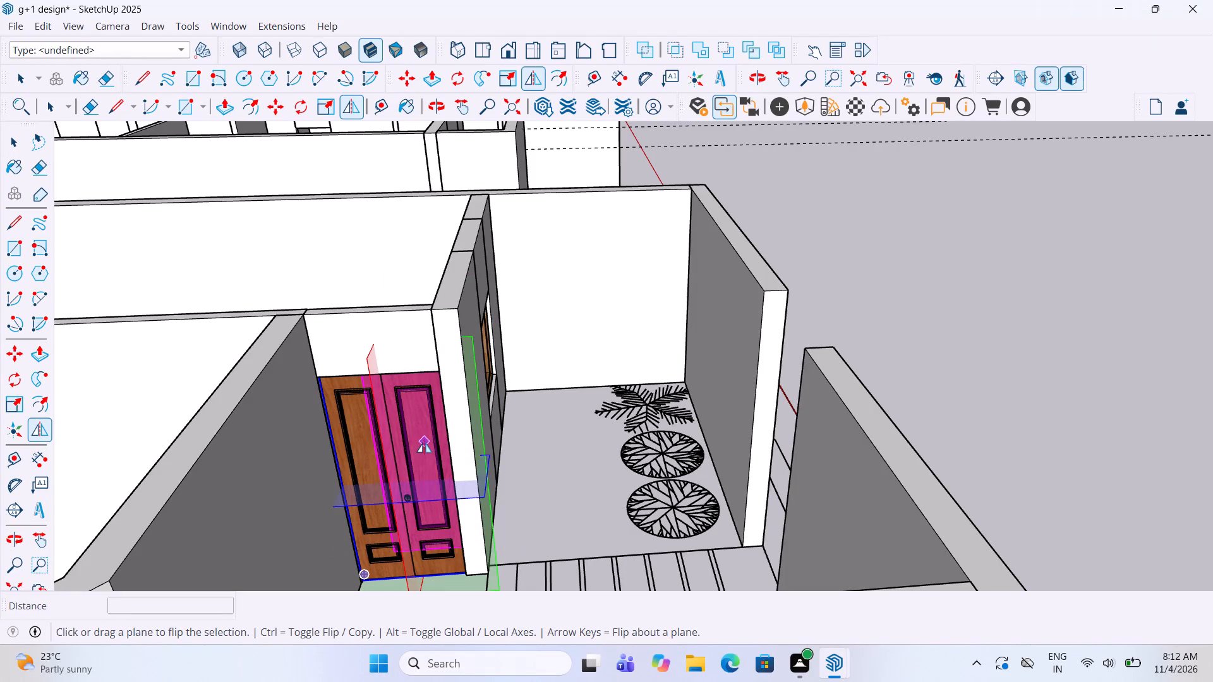
double_click(424, 442)
key("space")
left_click(1001, 299)
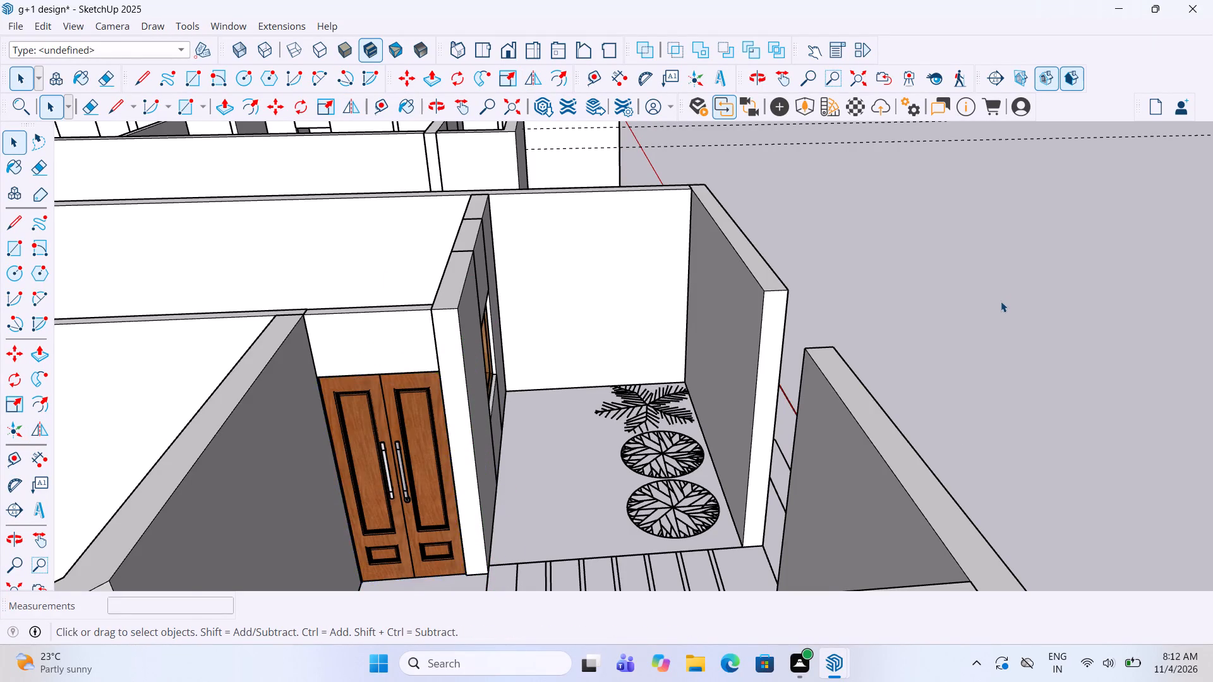
Copy the loose single wooden door into the ground-floor toilet doorway beside the staircase, with its bottom corner at the stair-side jamb.
scroll(1001, 301, "down", 3)
middle_click_drag(1001, 303, 878, 465)
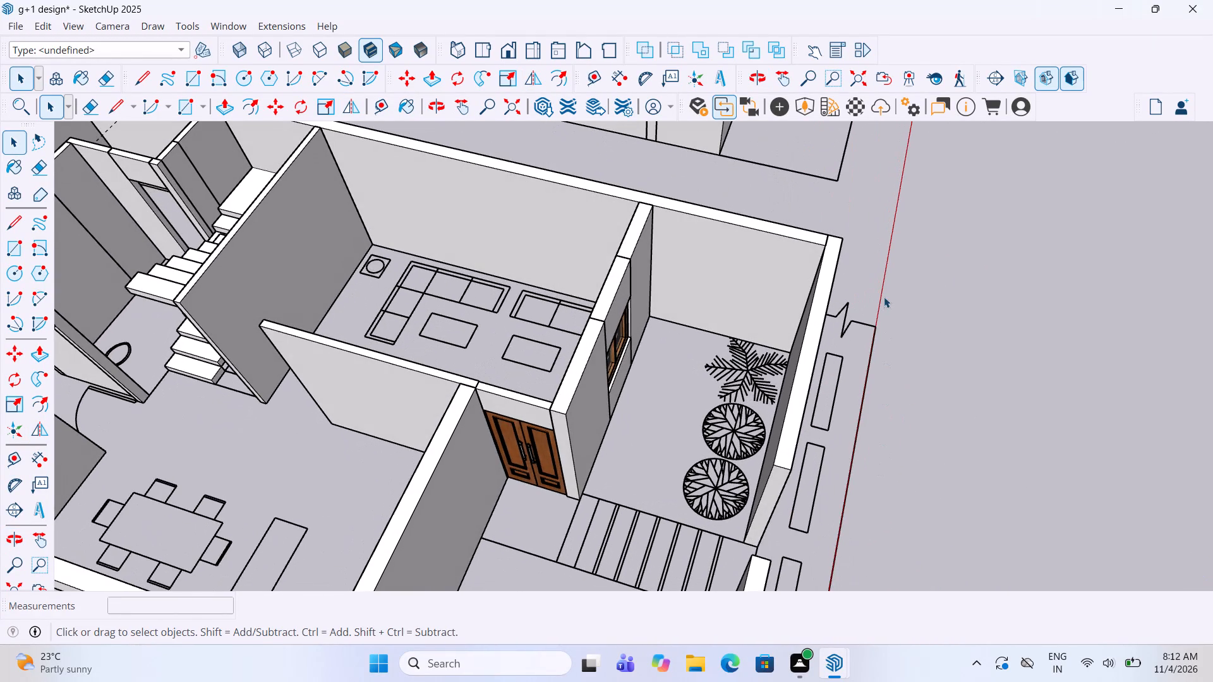
scroll(884, 297, "down", 12)
scroll(703, 464, "up", 3)
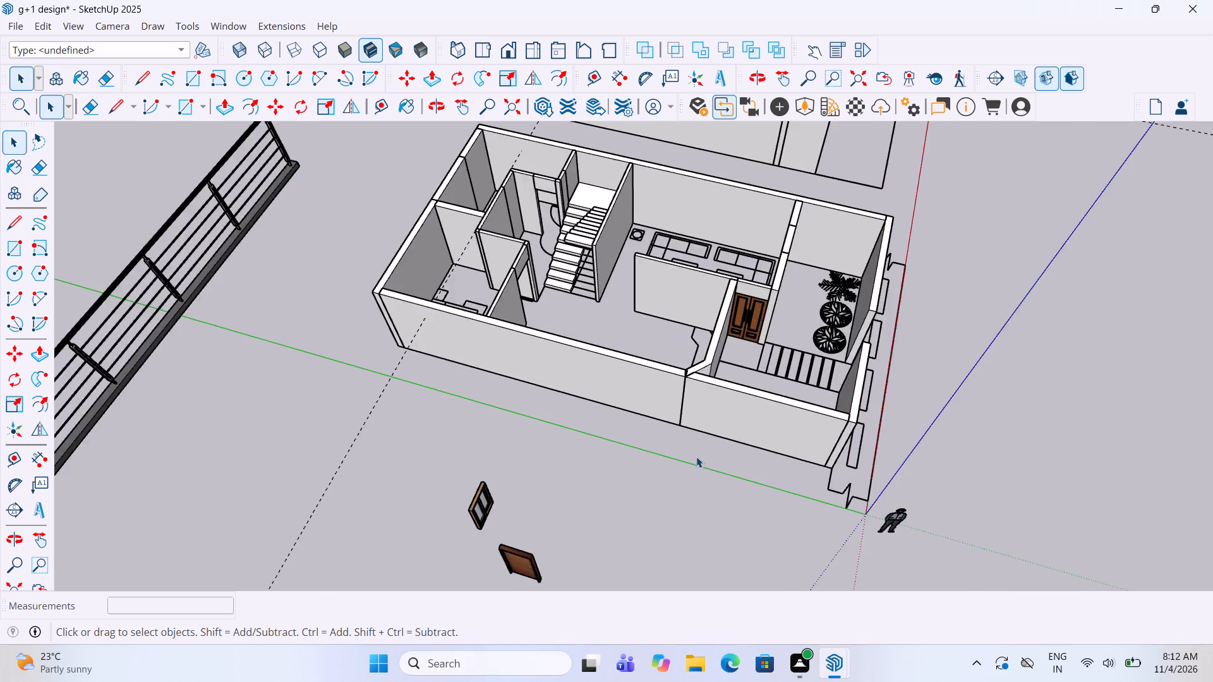
middle_click_drag(694, 453, 695, 258)
scroll(530, 401, "up", 3)
left_click(490, 431)
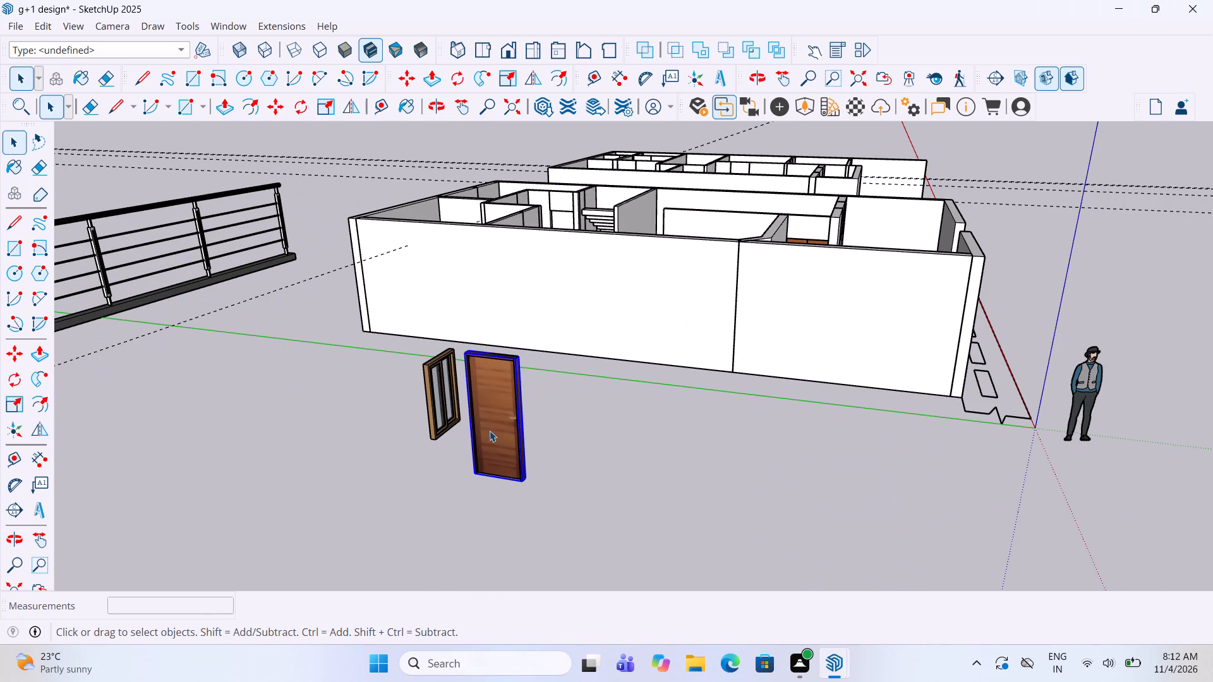
key("m")
left_click(522, 488)
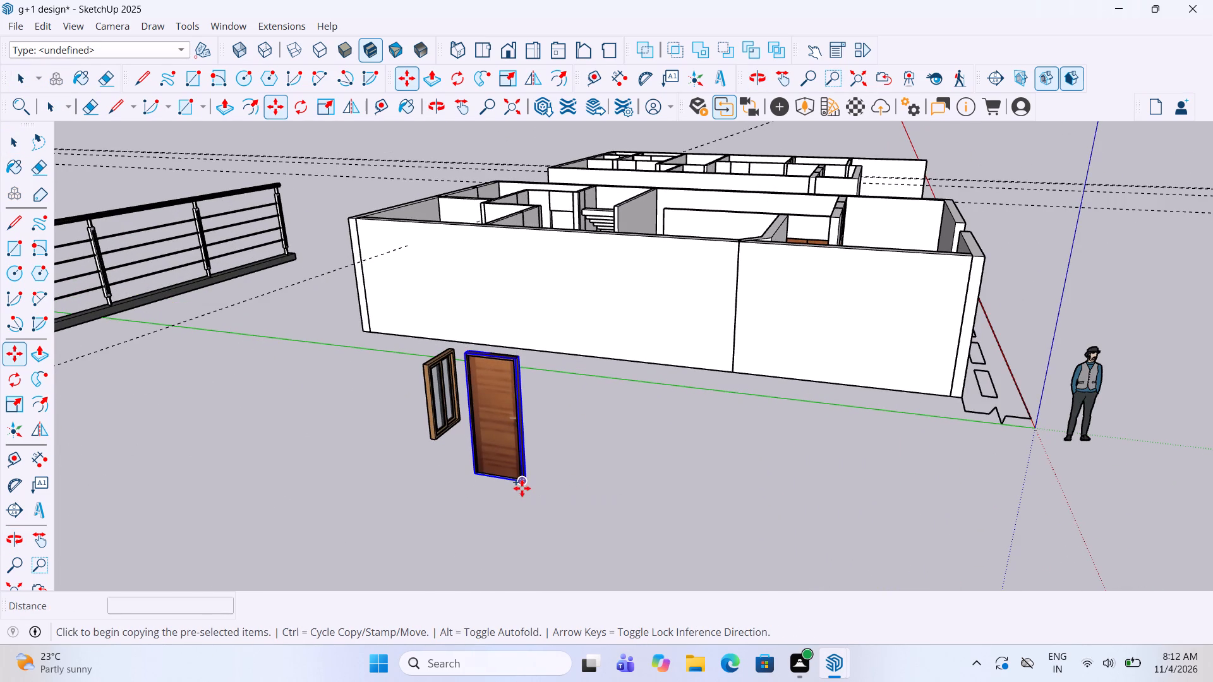
scroll(751, 548, "down", 8)
scroll(728, 306, "up", 1)
middle_click_drag(728, 306, 775, 542)
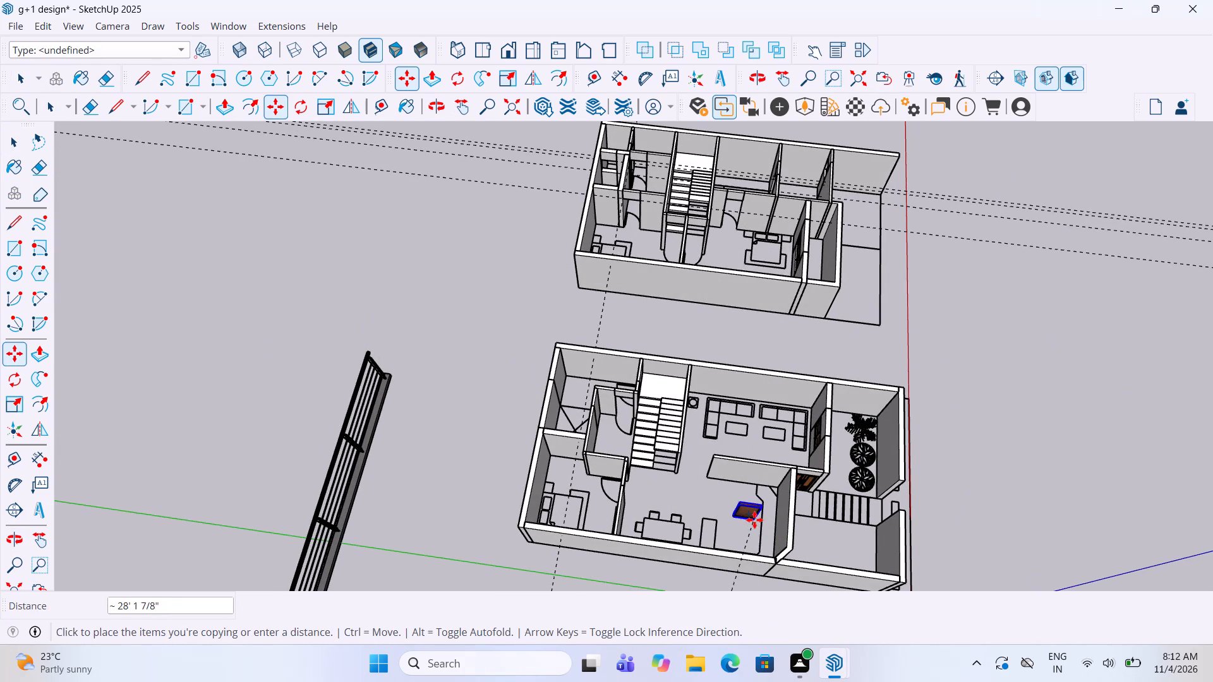
scroll(624, 455, "up", 4)
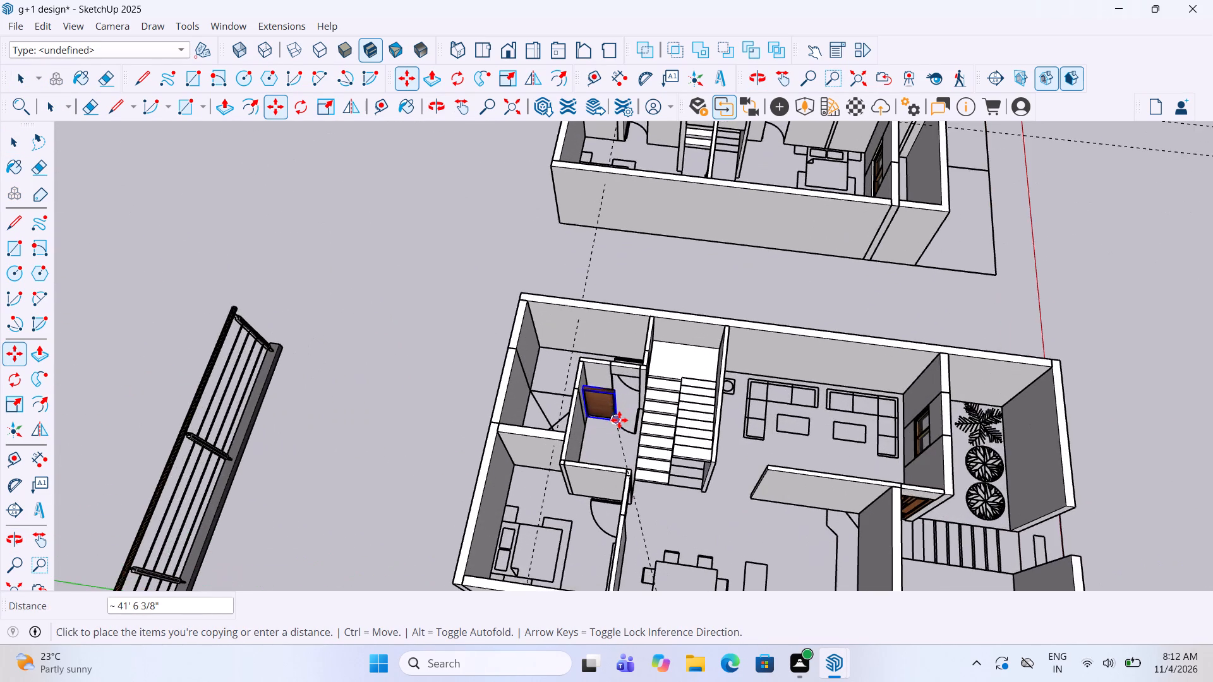
scroll(622, 393, "up", 18)
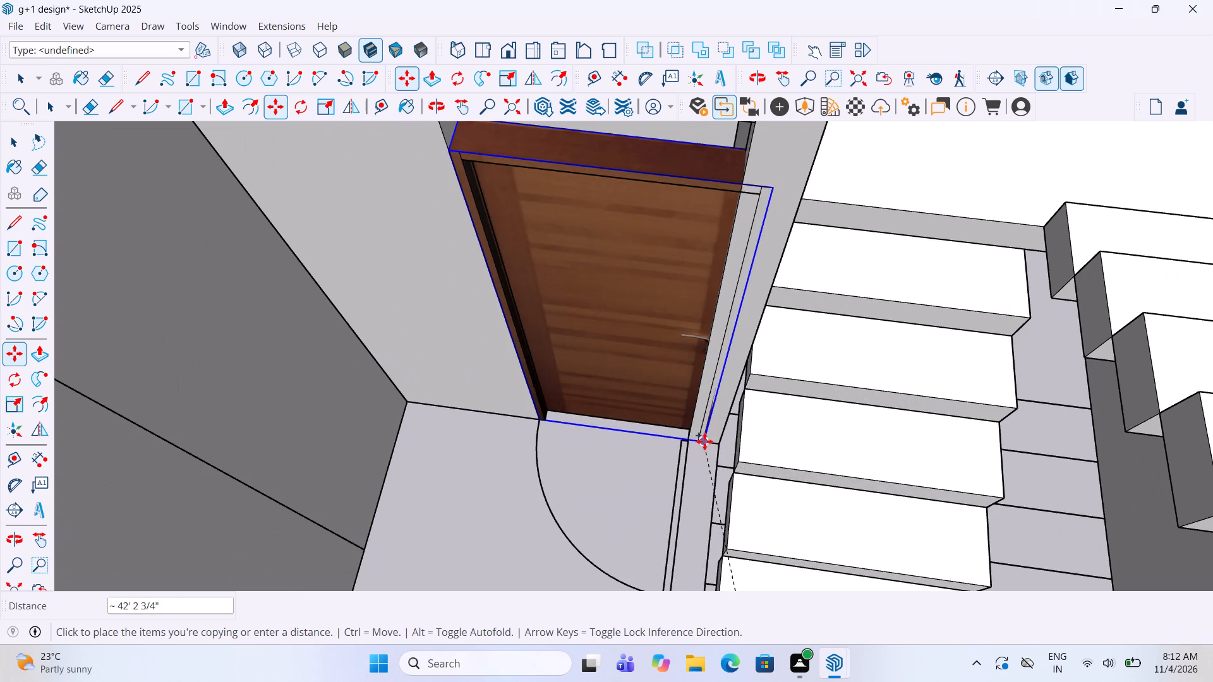
left_click(689, 440)
Scale the copied toilet door by 1.25 in depth and 0.89 in width to fit between the jambs.
scroll(680, 474, "down", 4)
middle_click_drag(680, 519, 725, 455)
key("s")
left_click_drag(557, 386, 562, 386)
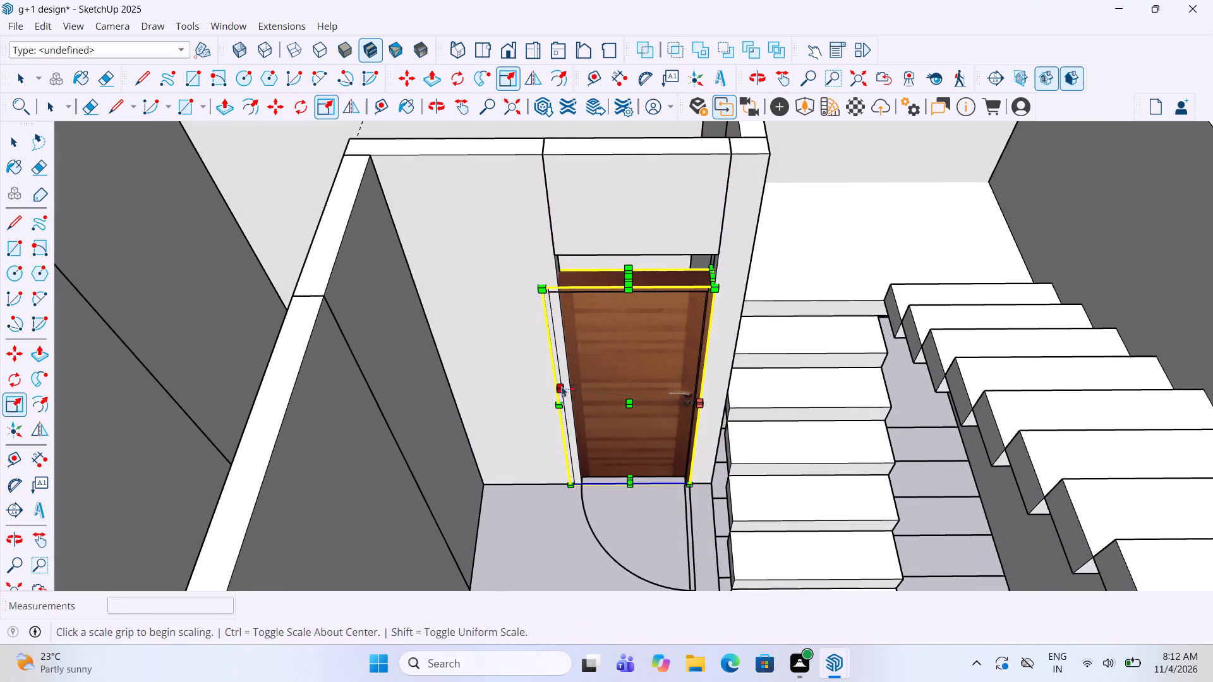
left_click_drag(562, 386, 572, 385)
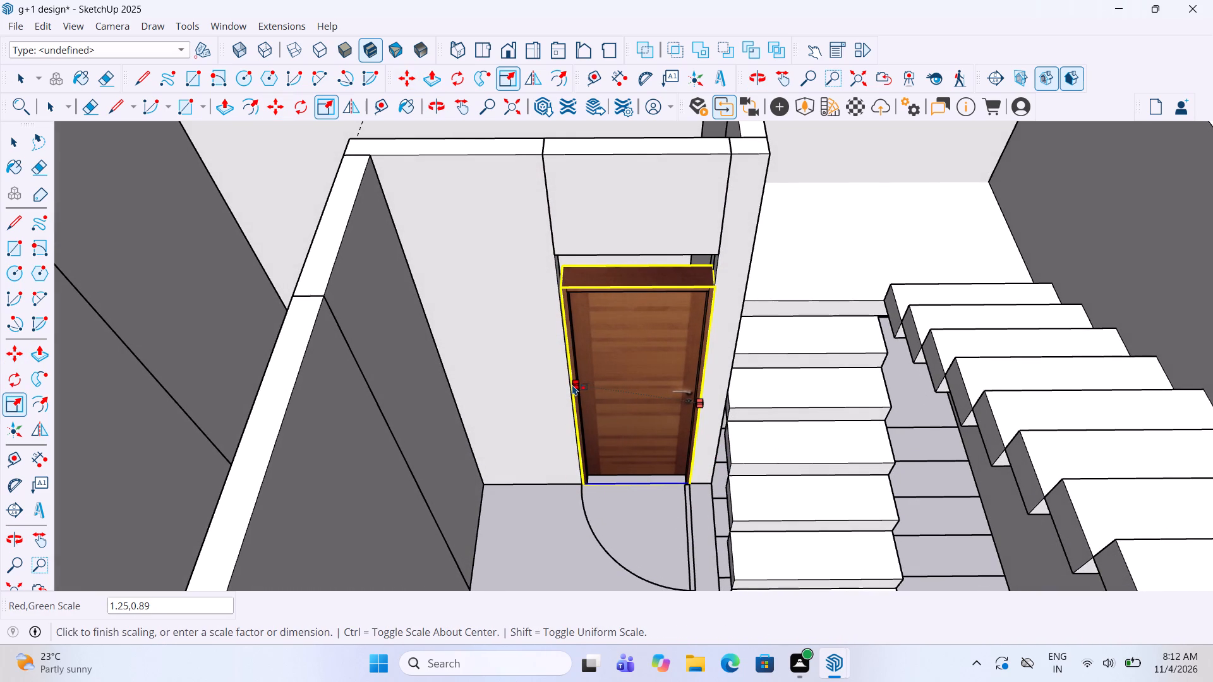
left_click_drag(572, 385, 572, 385)
Fit the toilet door to its opening by scaling its height by about 1.06 and its width by about 1.02.
scroll(645, 277, "up", 2)
left_click_drag(641, 275, 641, 258)
left_click(641, 257)
left_click_drag(641, 254, 641, 249)
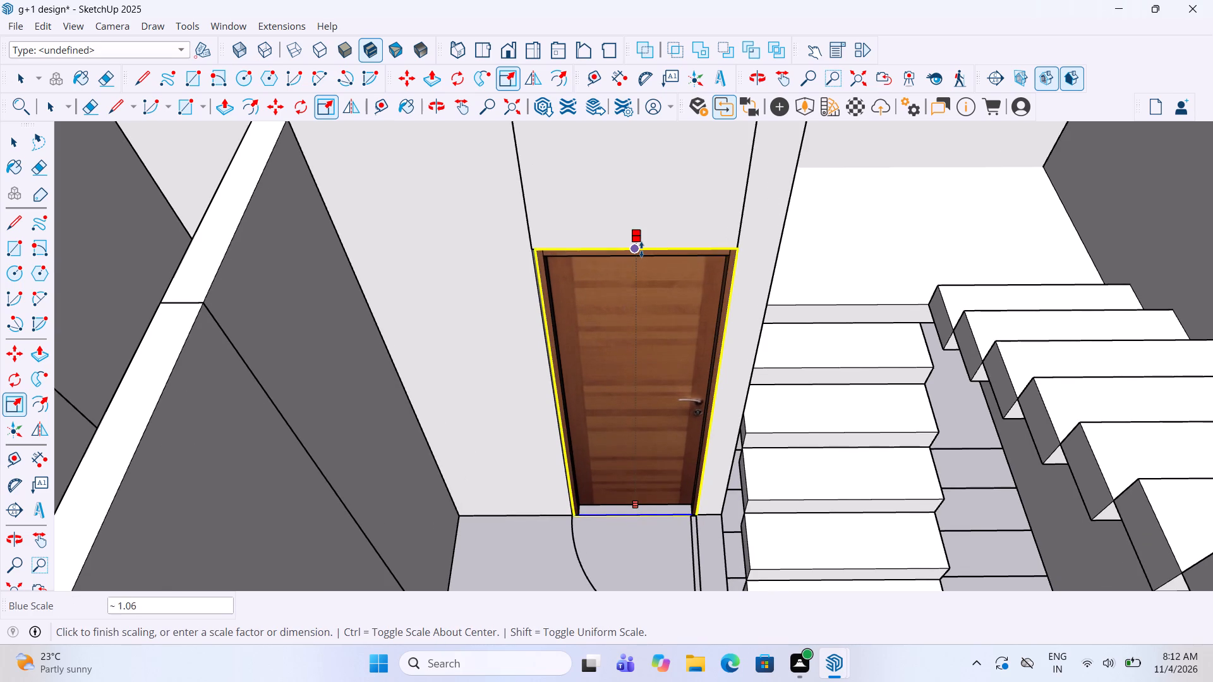
left_click_drag(641, 249, 641, 249)
left_click(634, 245)
left_click_drag(635, 256, 635, 247)
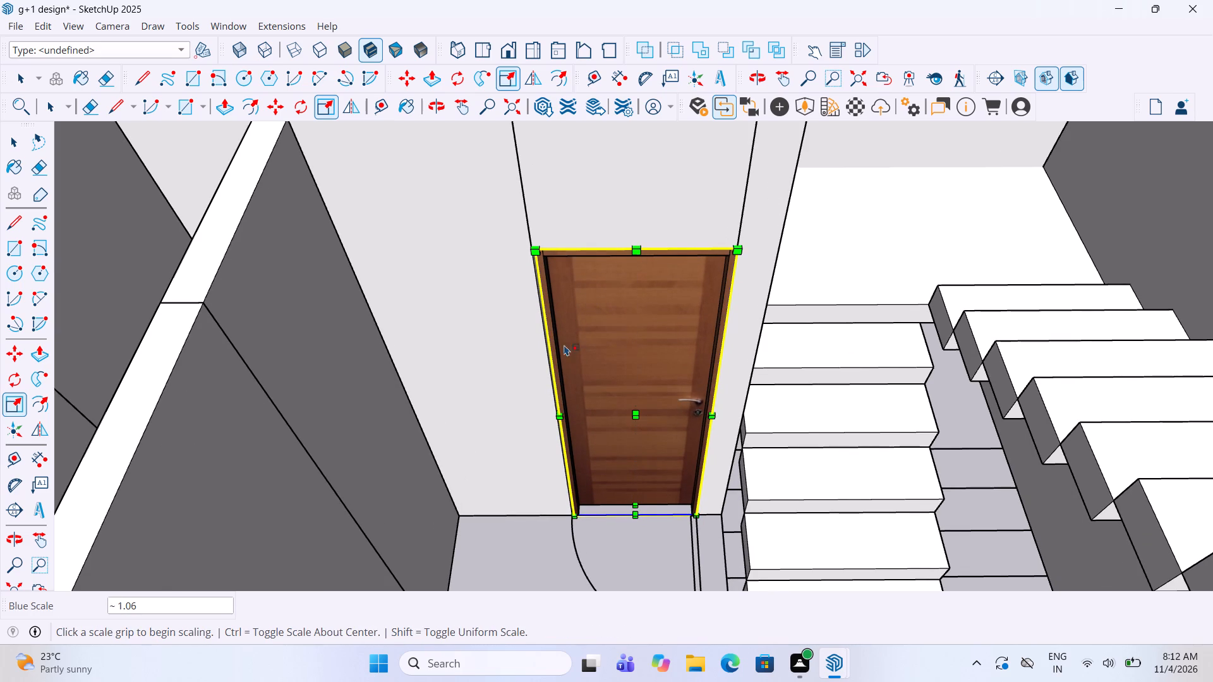
left_click_drag(562, 408, 554, 407)
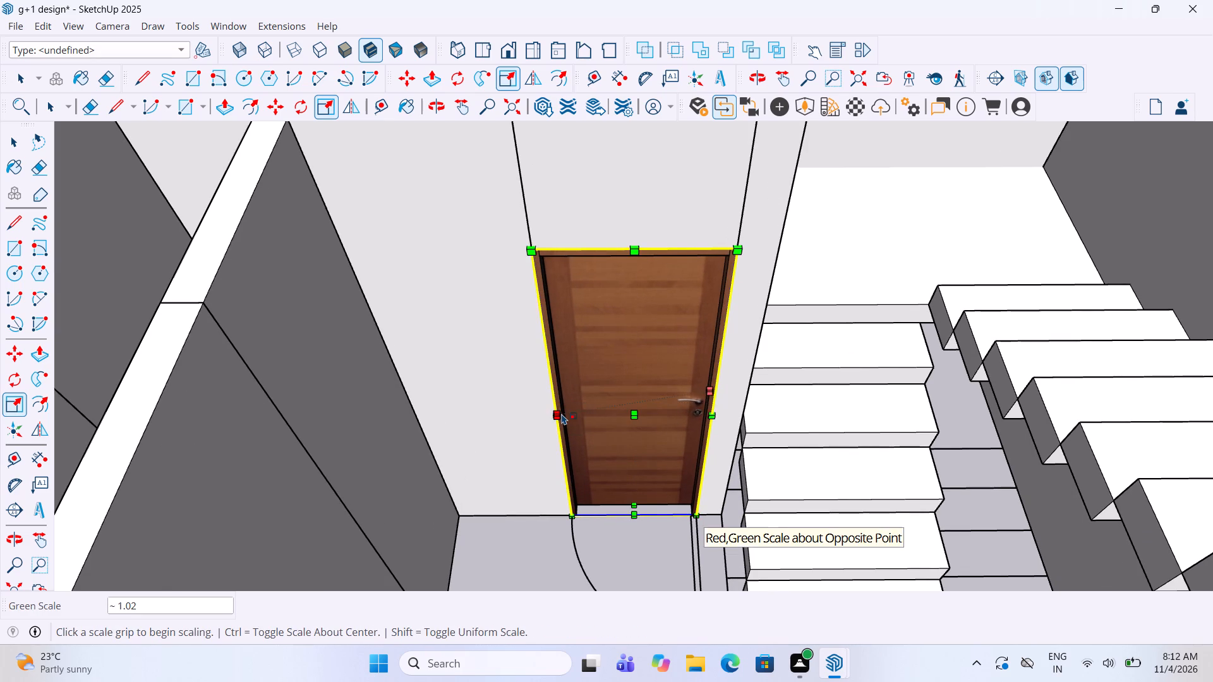
Scale the toilet door's thickness from its opposite face to suit the wall, and deselect it.
scroll(562, 414, "down", 3)
middle_click_drag(519, 400, 1212, 544)
scroll(687, 446, "up", 1)
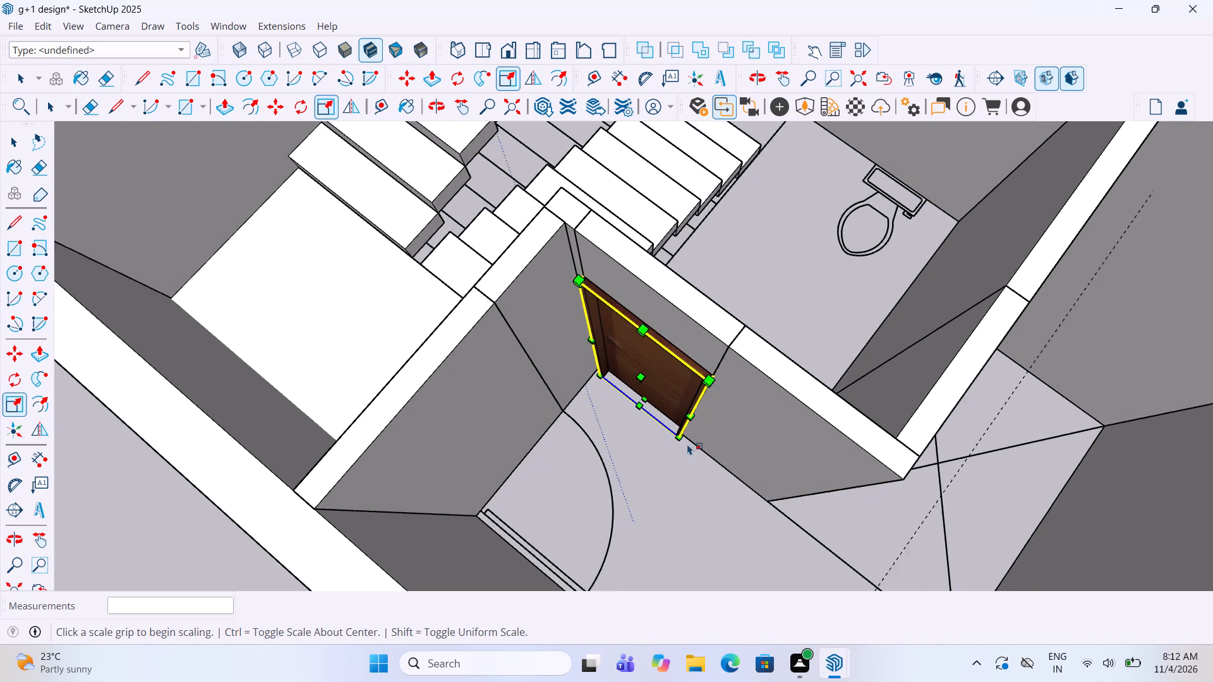
scroll(687, 444, "up", 1)
left_click_drag(641, 374, 648, 366)
key("space")
left_click(775, 280)
Examine the fitted toilet door, the neighbouring doorways and the ground-floor layout from several angles.
middle_click_drag(778, 311, 496, 311)
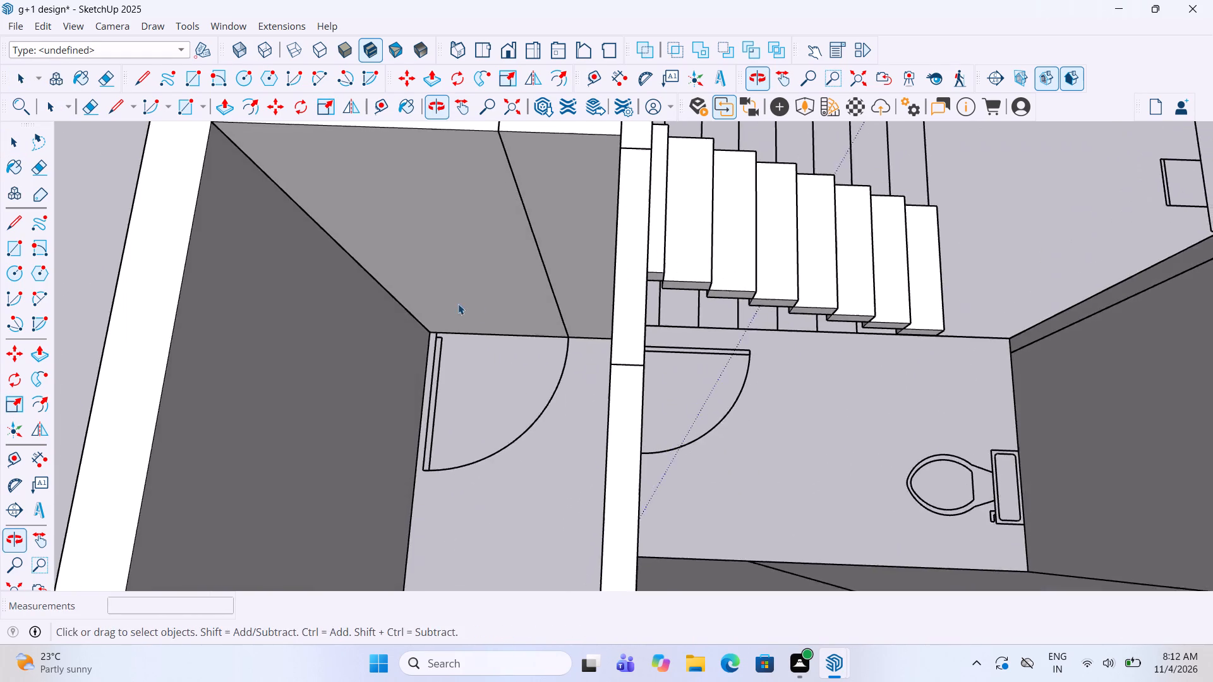
middle_click_drag(306, 253, 272, 248)
middle_click_drag(838, 438, 474, 366)
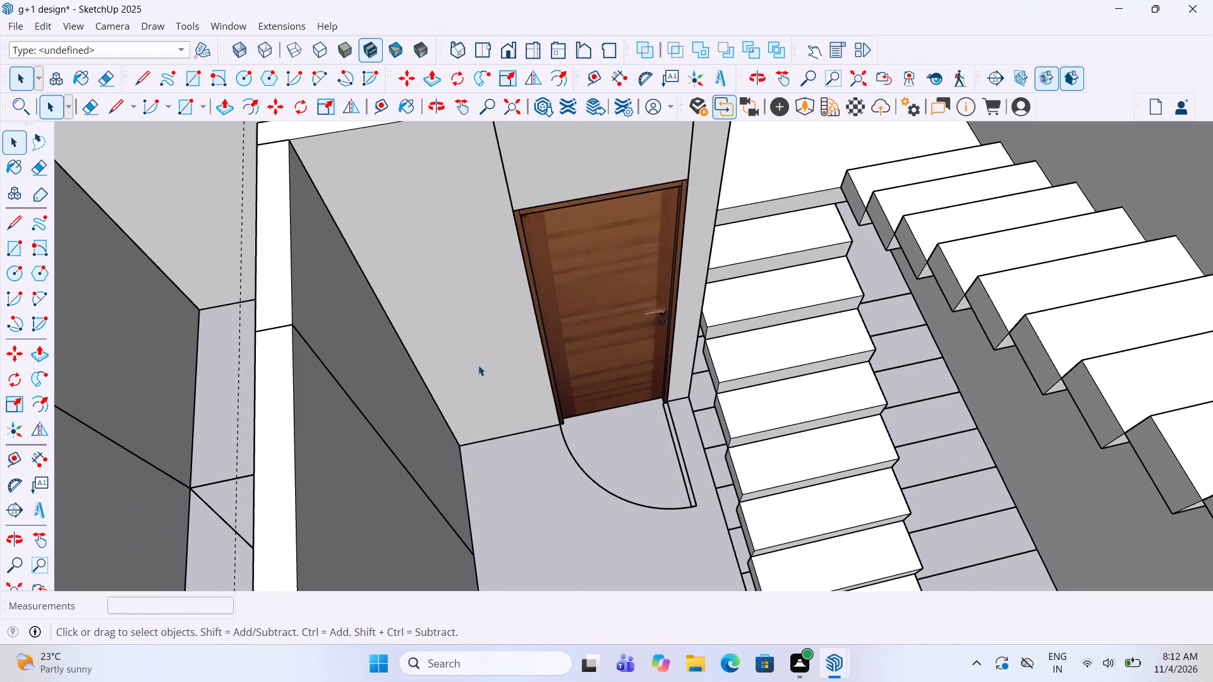
scroll(463, 494, "down", 6)
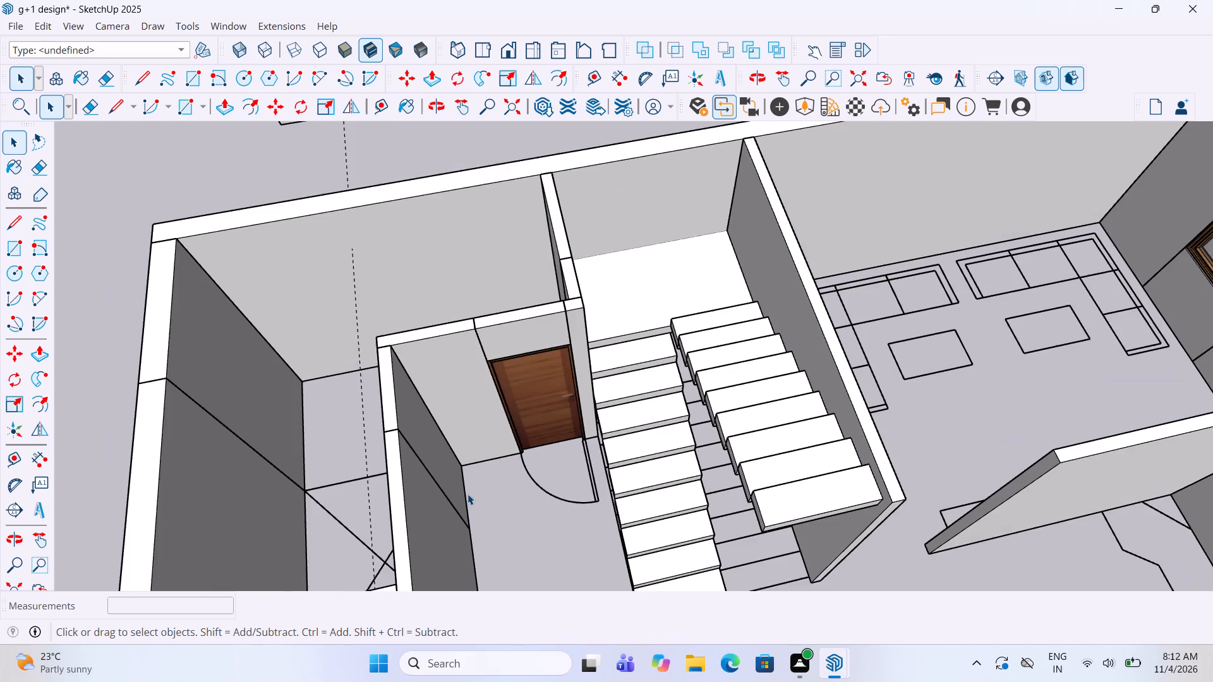
scroll(468, 494, "down", 6)
middle_click_drag(823, 428, 771, 409)
scroll(759, 424, "down", 5)
middle_click_drag(747, 410, 713, 386)
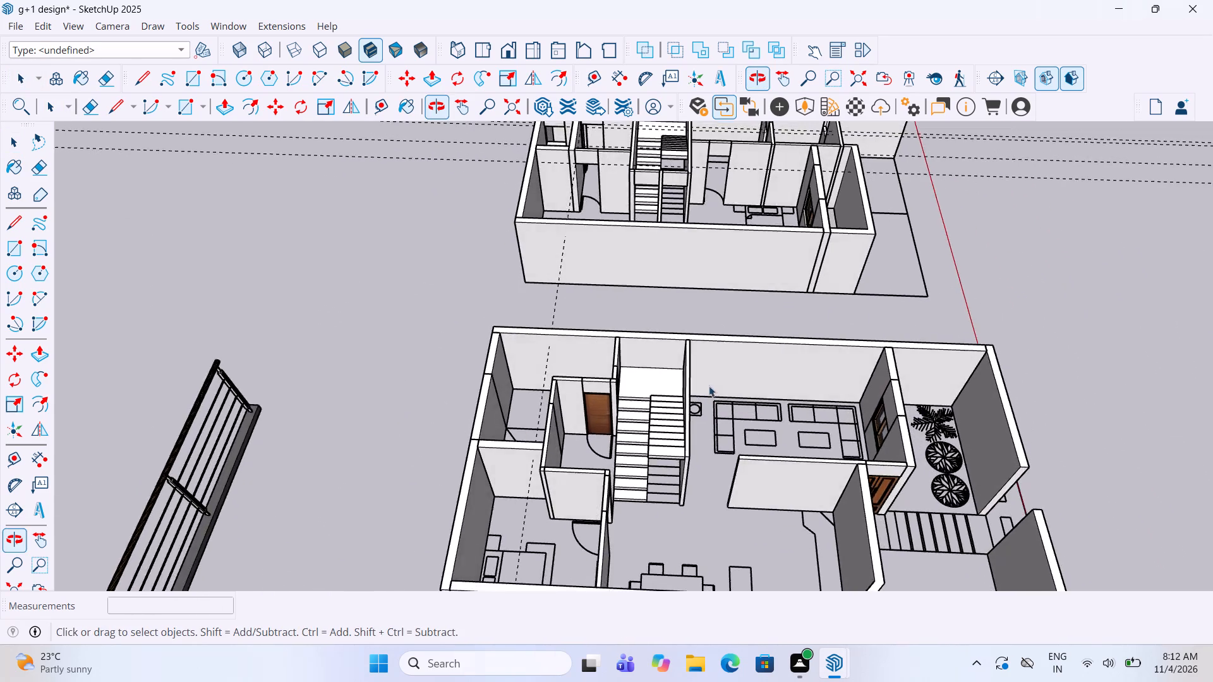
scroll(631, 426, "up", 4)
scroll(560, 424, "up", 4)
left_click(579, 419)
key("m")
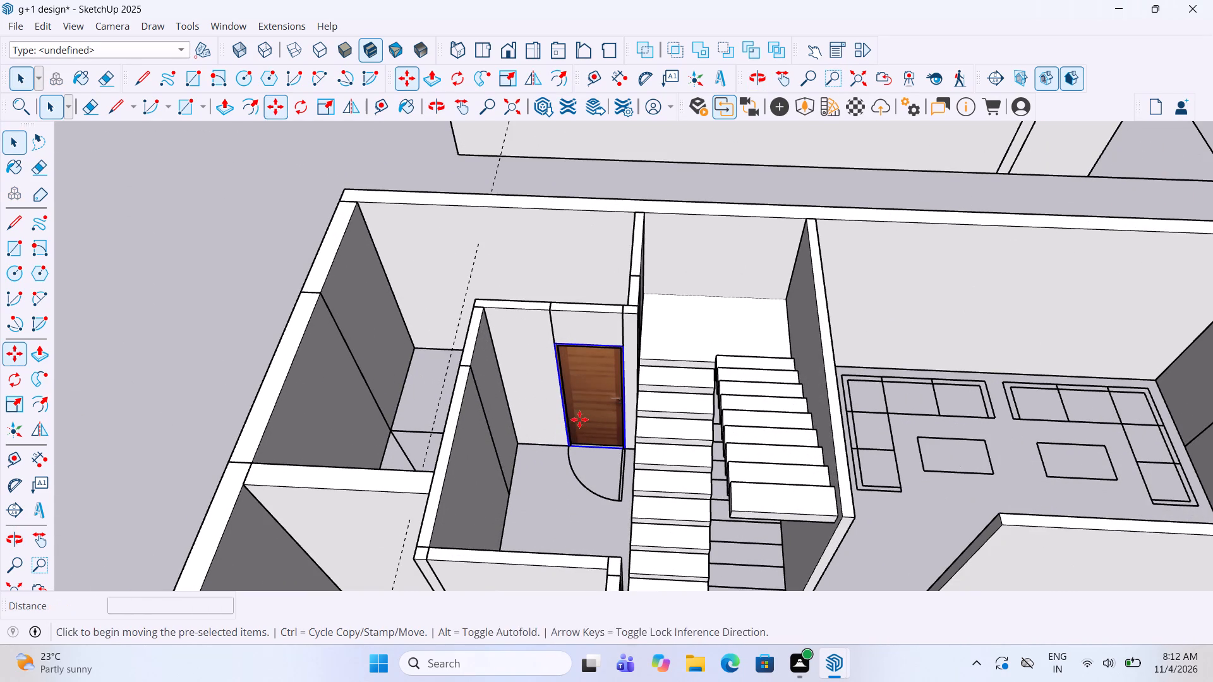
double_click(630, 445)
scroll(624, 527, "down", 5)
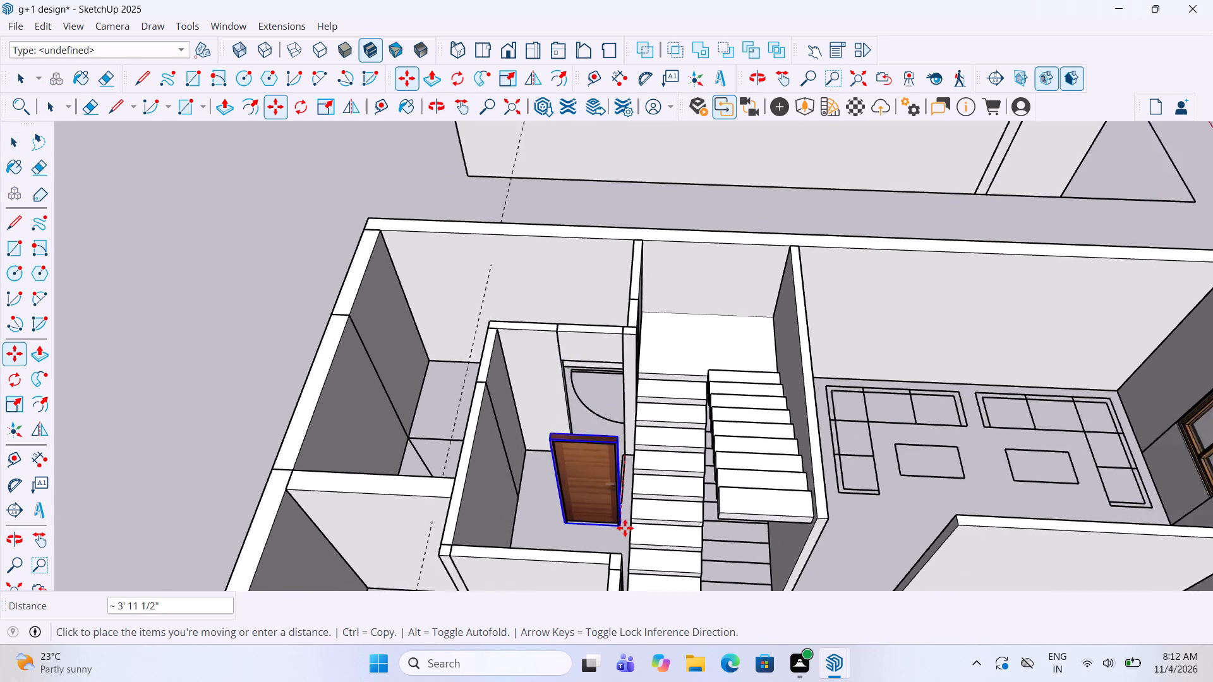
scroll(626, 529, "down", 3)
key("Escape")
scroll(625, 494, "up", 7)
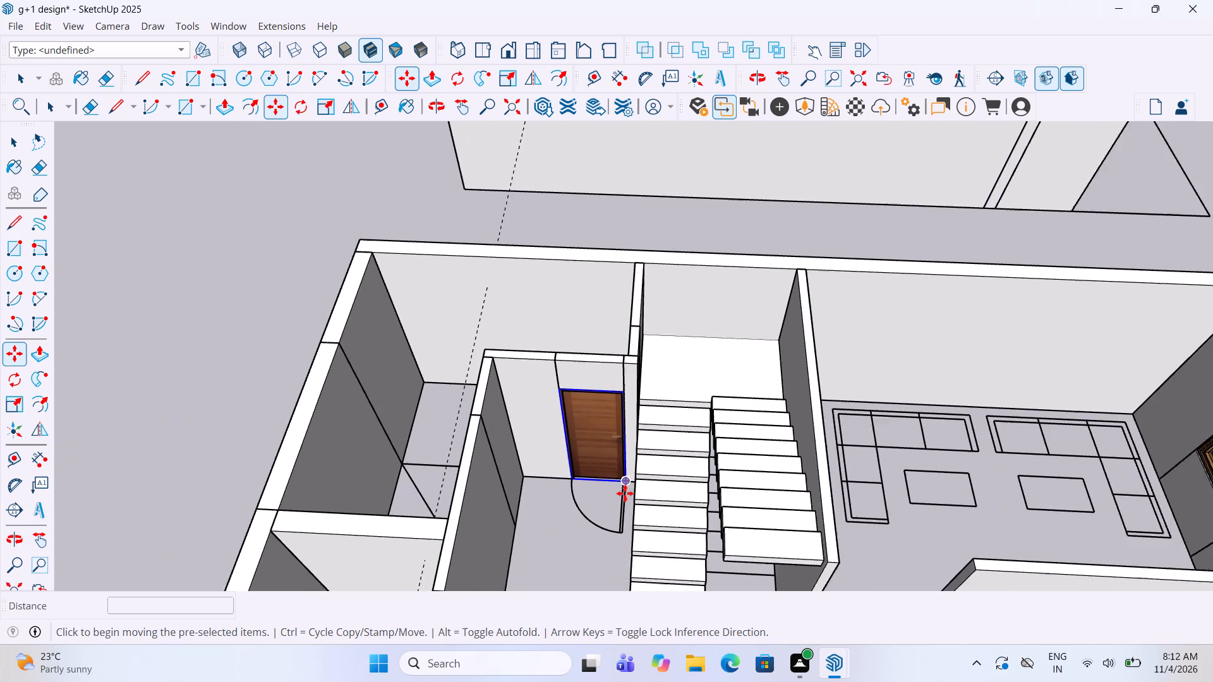
Copy the fitted toilet door about 38' 2 1/4" to the bedroom doorway beside the staircase in the other floor's model.
key("m")
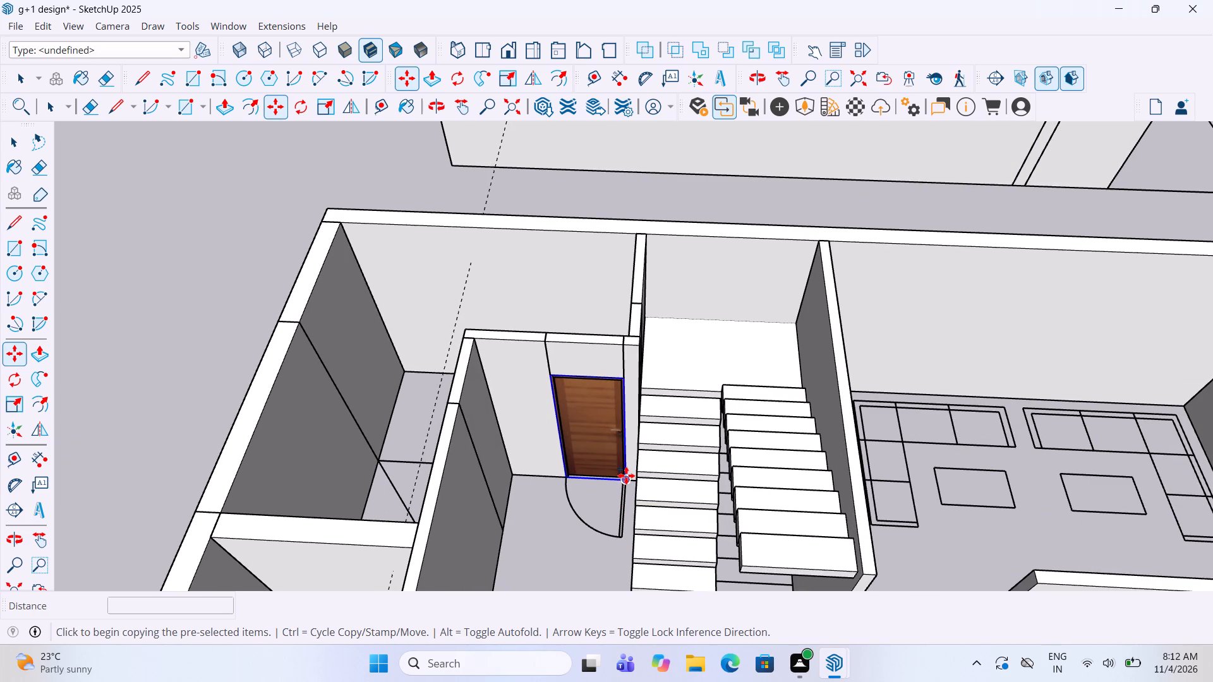
left_click(627, 480)
scroll(713, 542, "down", 16)
scroll(760, 331, "up", 4)
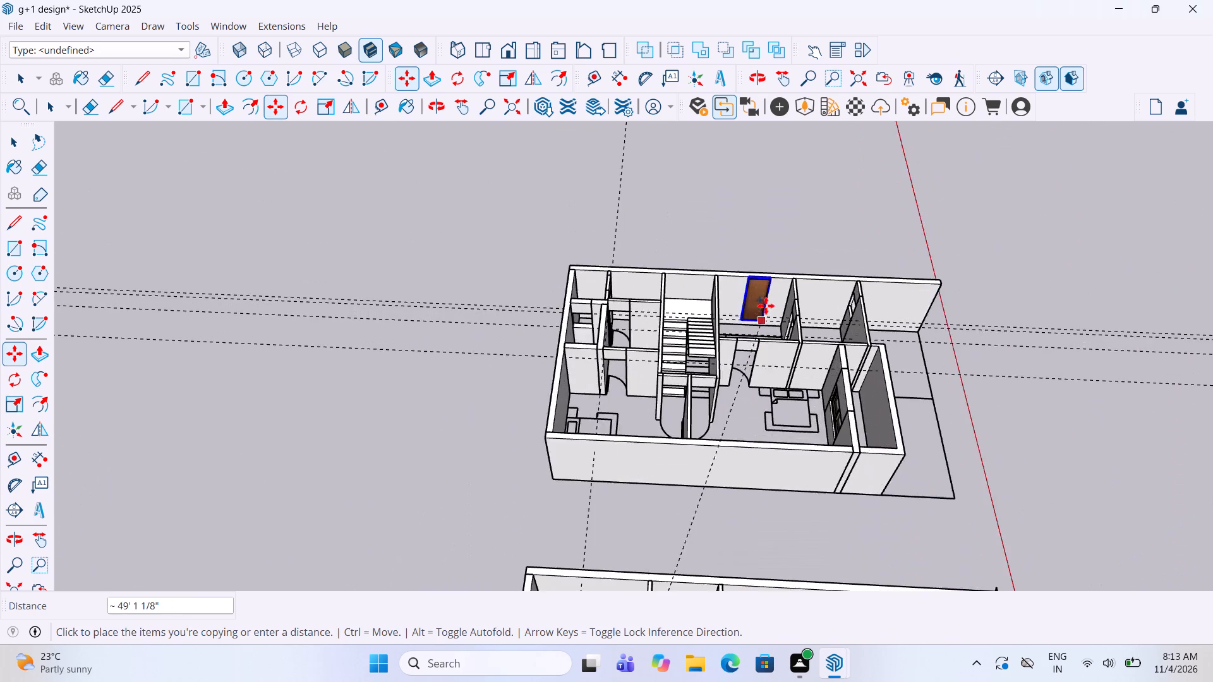
scroll(767, 308, "up", 19)
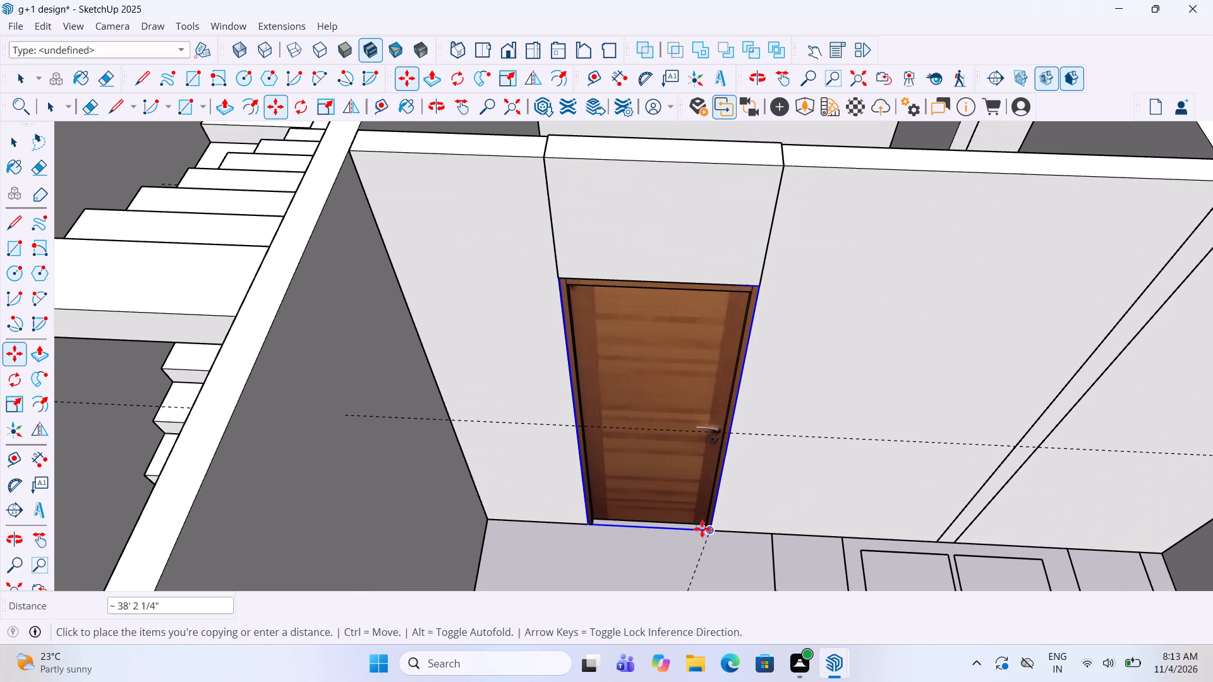
left_click(703, 536)
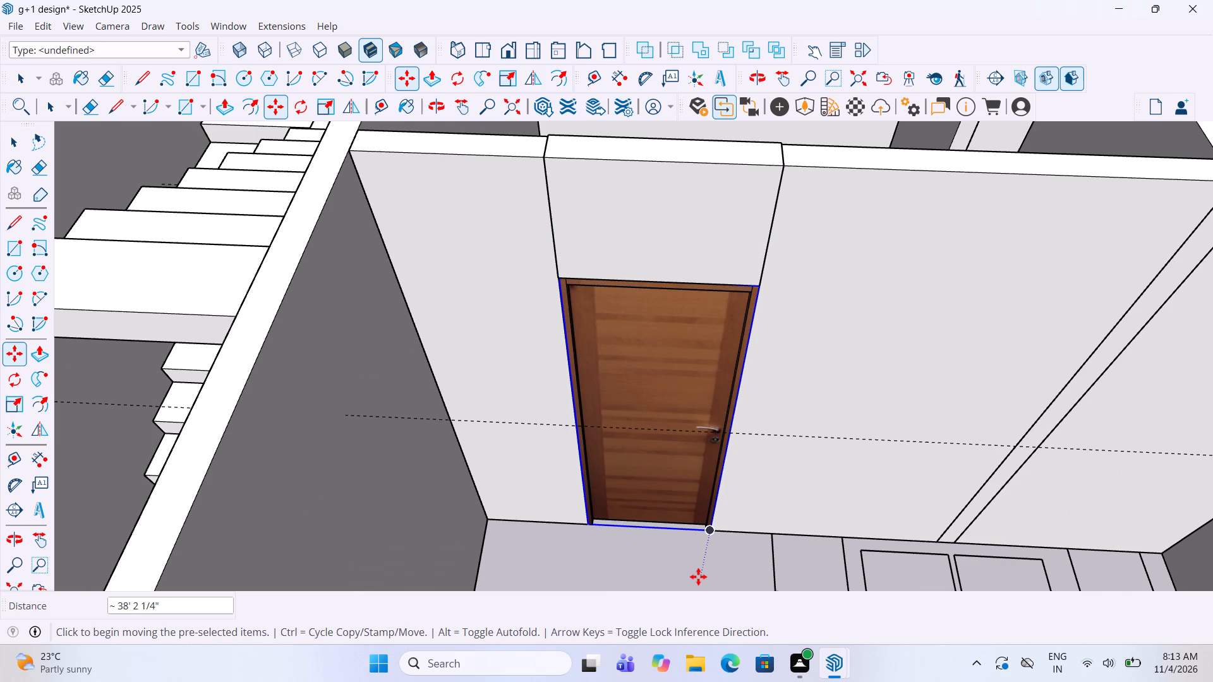
Copy the bedroom door about 17' 2 1/4" across the staircase into the inner doorway of the small rooms.
key("m")
left_click(716, 532)
scroll(878, 398, "down", 14)
scroll(625, 462, "up", 3)
scroll(560, 460, "up", 4)
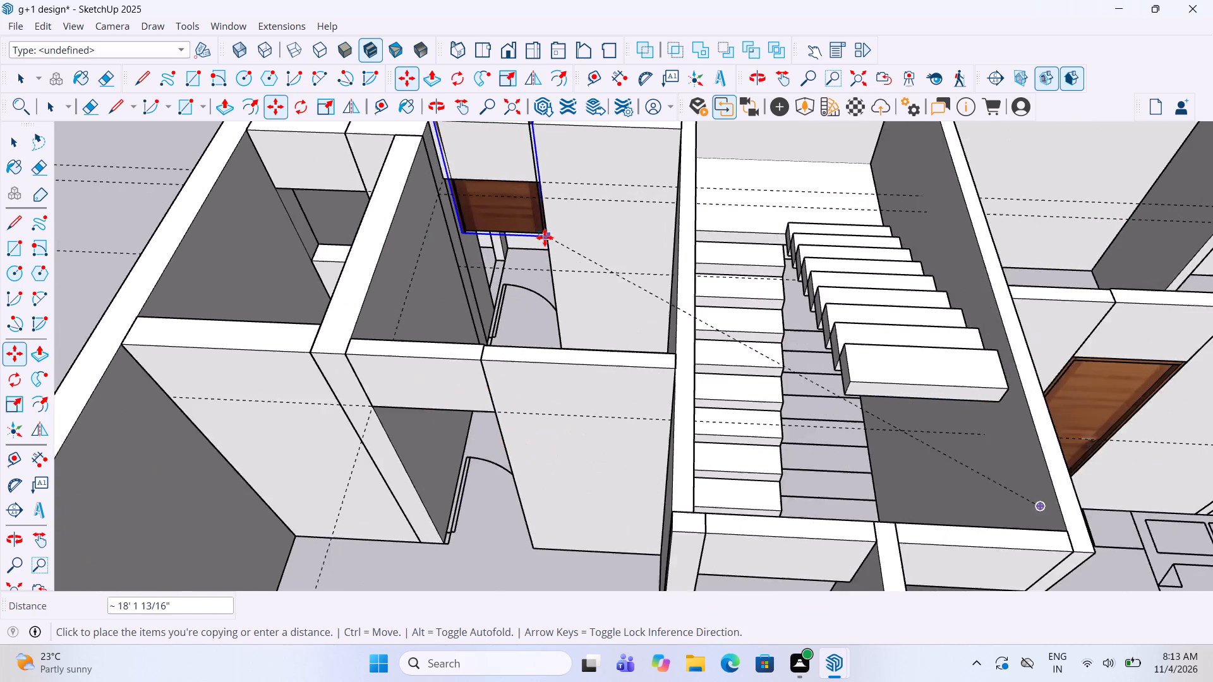
scroll(545, 237, "up", 4)
left_click(574, 407)
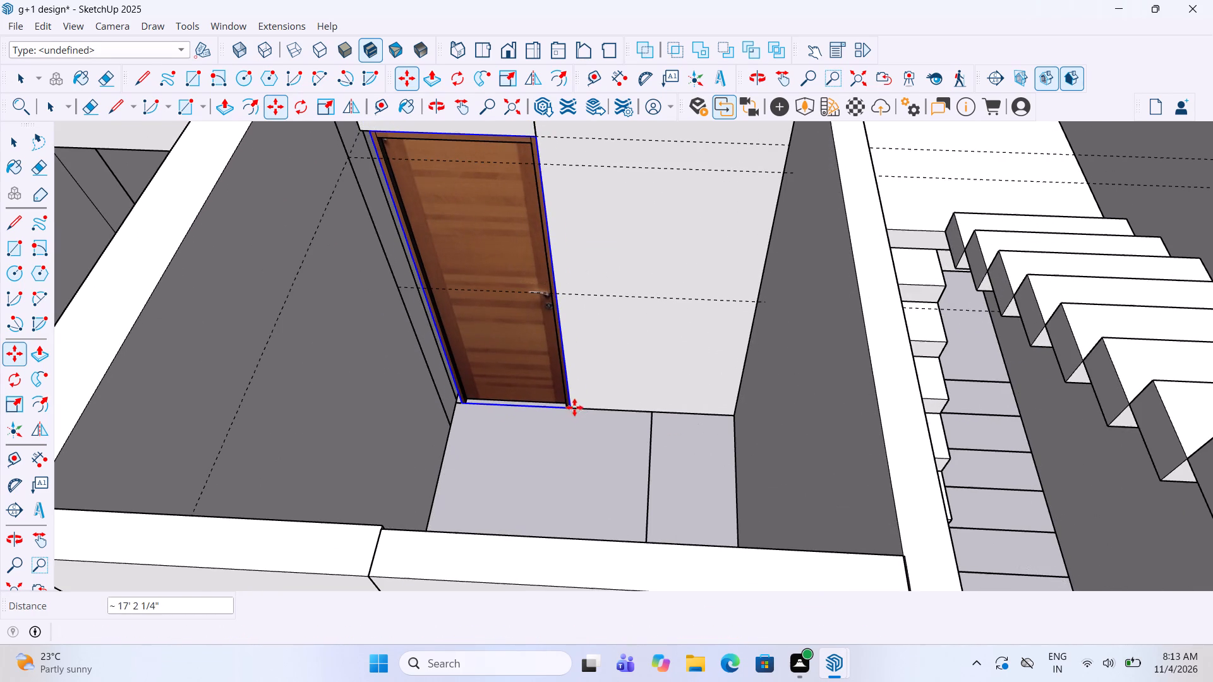
Copy the inner door 7' 10 1/2" to the matching doorway in the parallel bedroom wall, and deselect it.
scroll(577, 420, "down", 3)
middle_click_drag(579, 421, 586, 409)
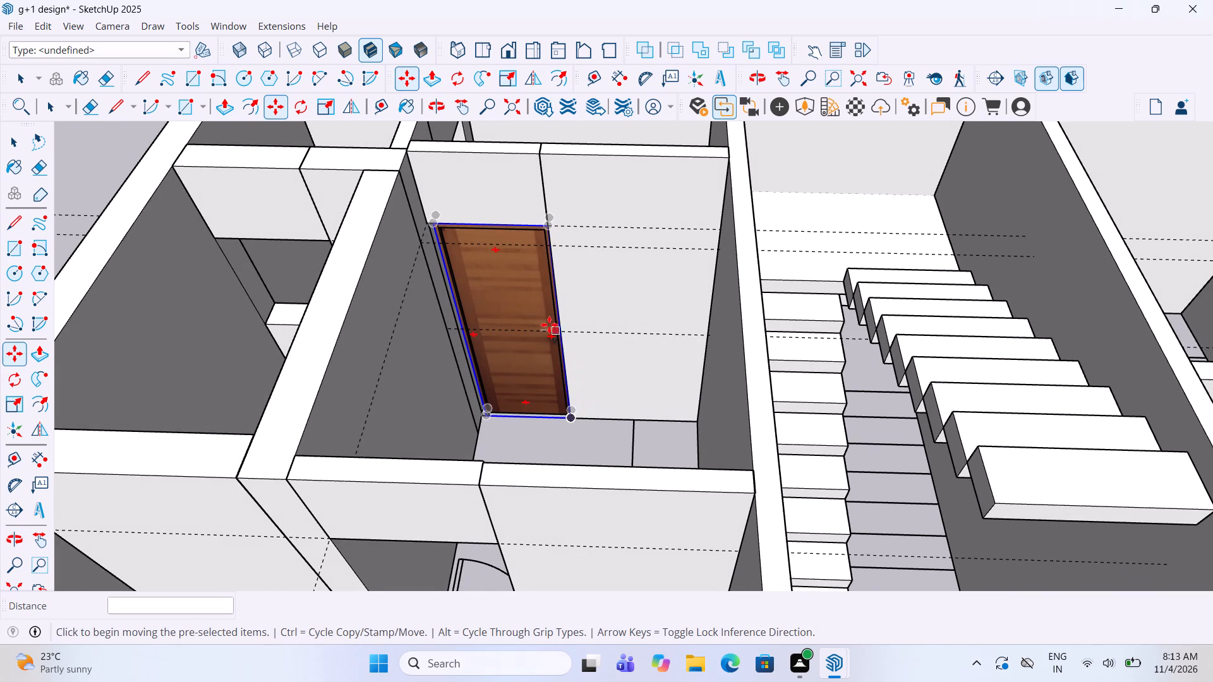
key("s")
key("m")
left_click(570, 416, "ctrl")
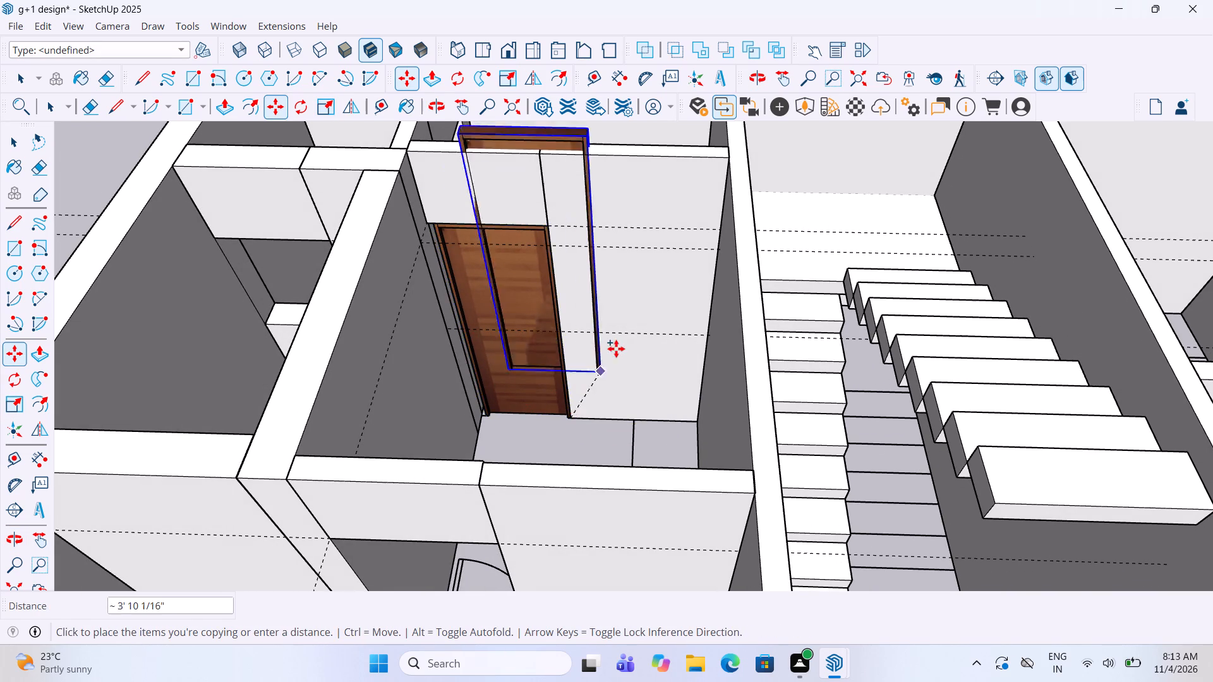
scroll(616, 349, "down", 4)
left_click(567, 569)
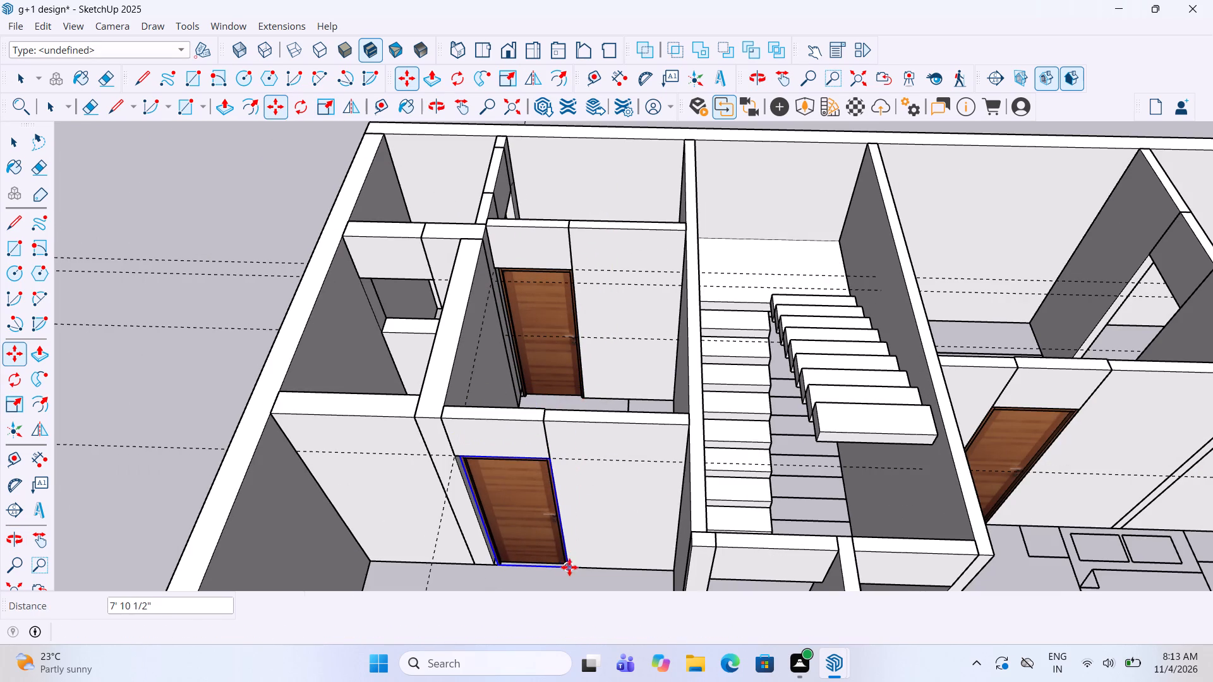
scroll(754, 455, "down", 4)
key("space")
left_click(425, 384)
Copy the door in the bedroom wall to open space outside the house, about 22' 2 13/16" away.
middle_click_drag(640, 330, 639, 358)
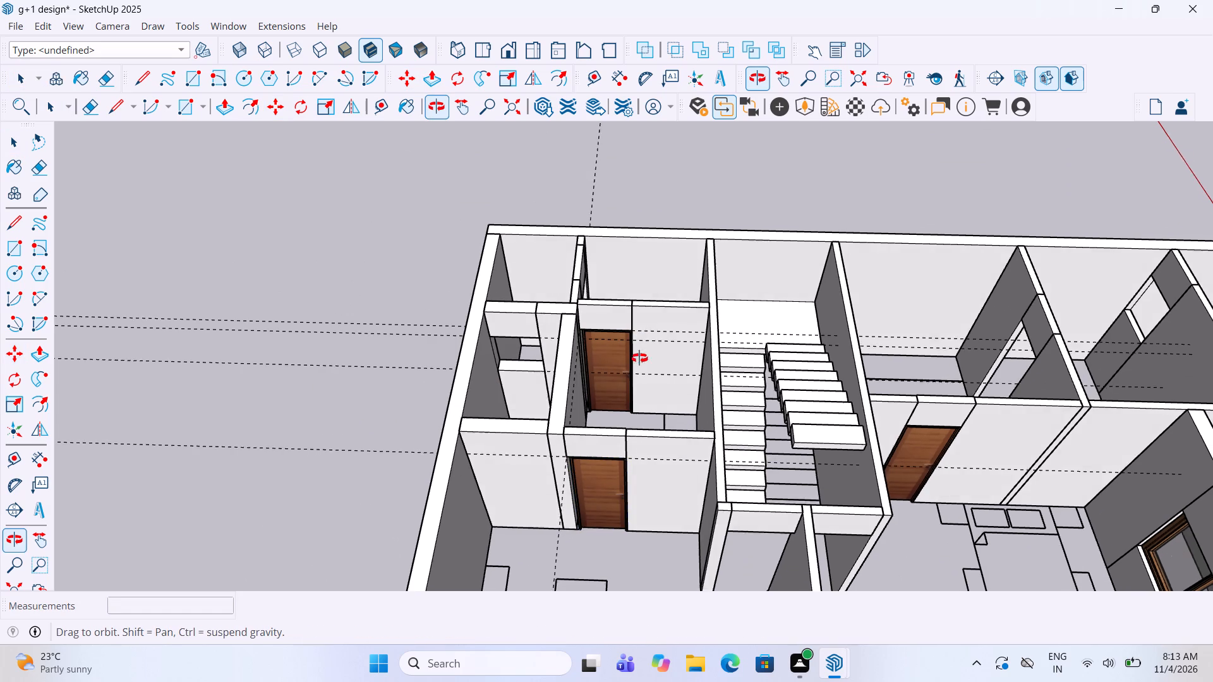
middle_click_drag(639, 358, 607, 342)
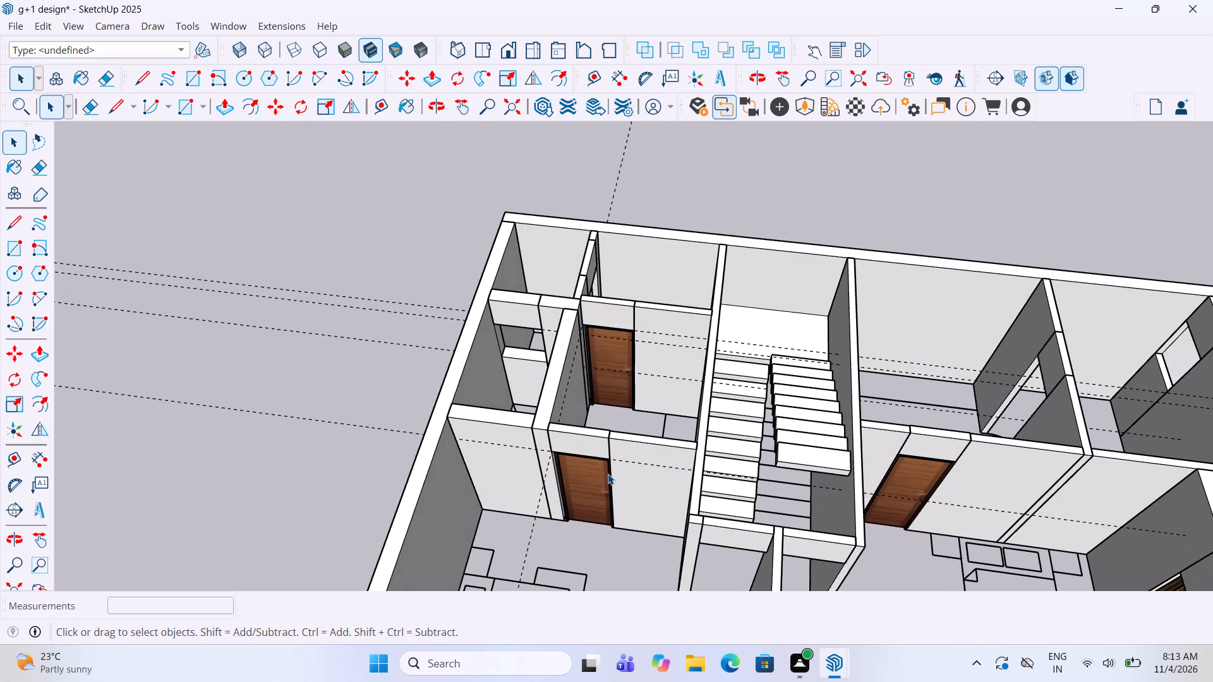
scroll(945, 320, "down", 2)
middle_click_drag(946, 320, 1011, 397)
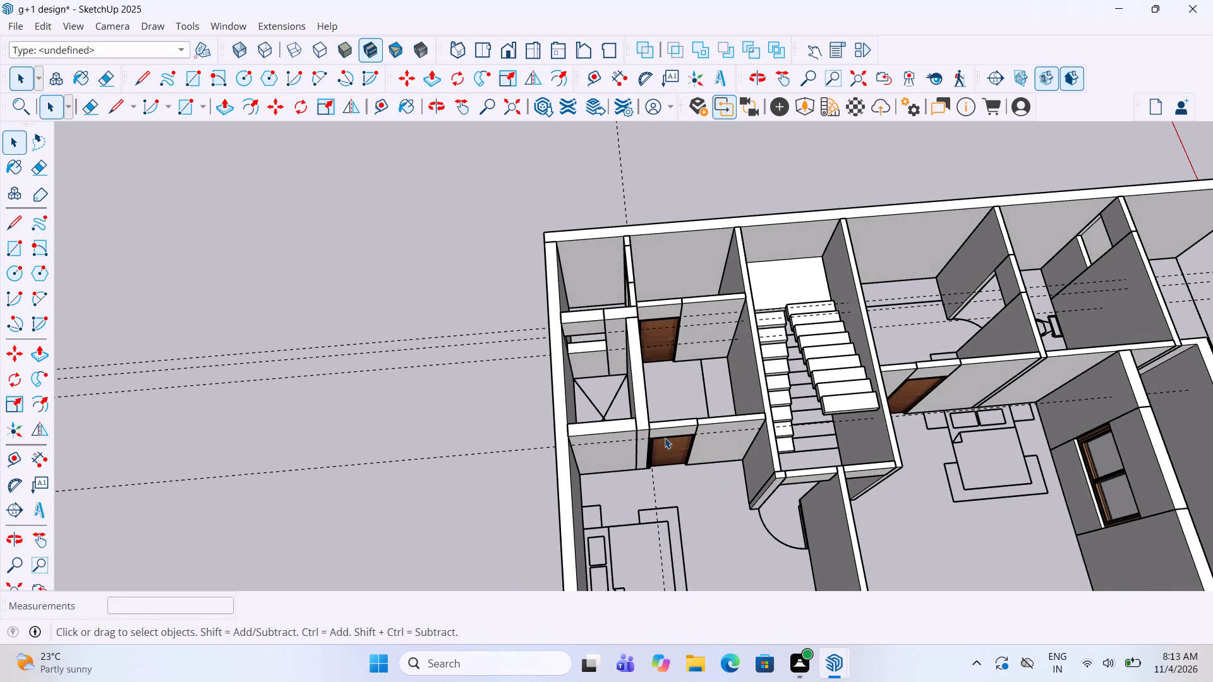
left_click(670, 450)
key("m")
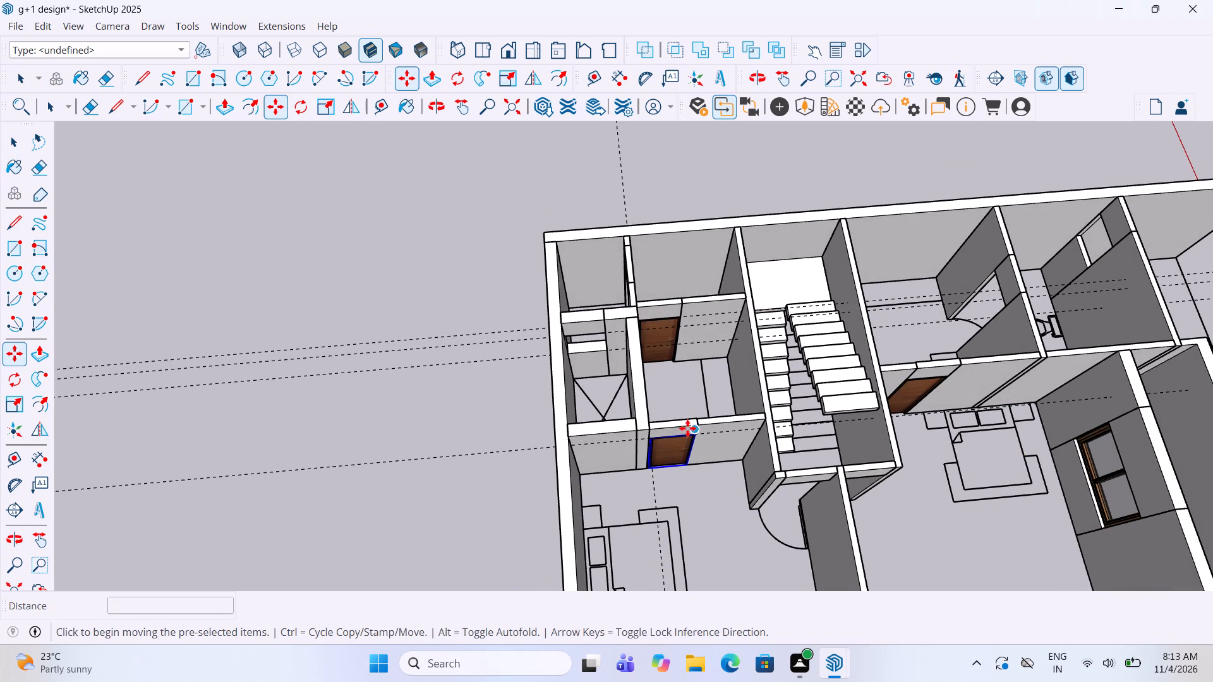
left_click(680, 448, "ctrl")
left_click(411, 306)
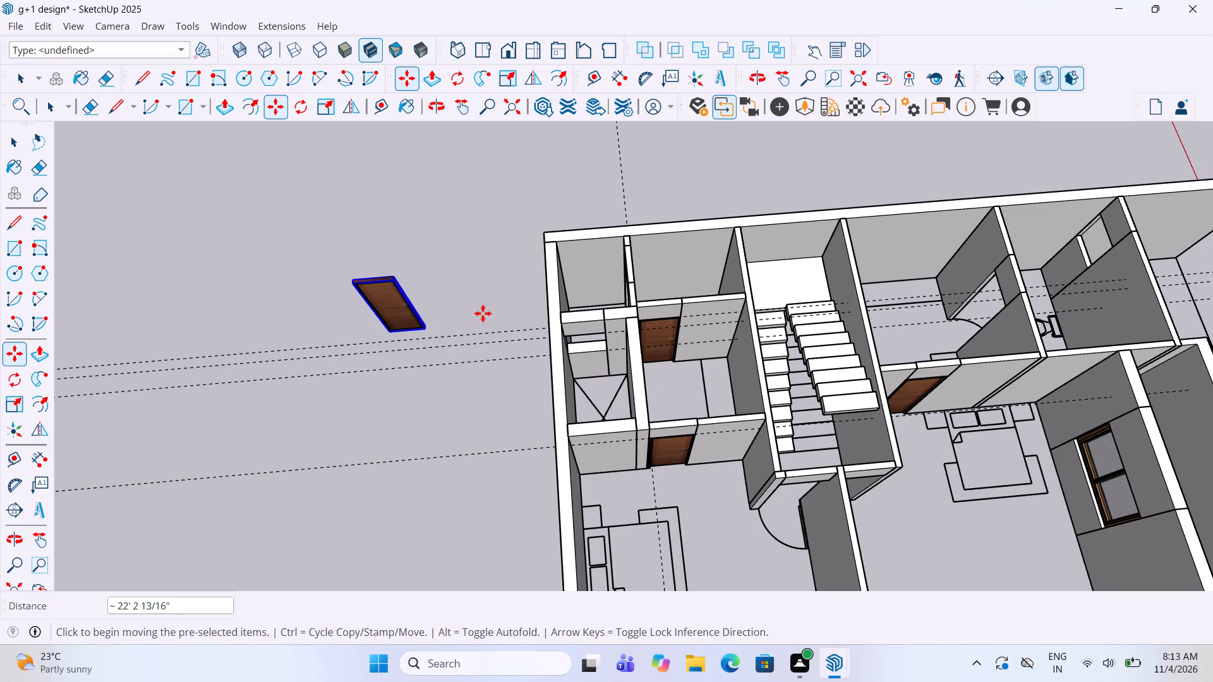
Rotate the loose door copy 90 degrees and move it into the perpendicular opening of the corner room beyond the staircase.
left_click(20, 380)
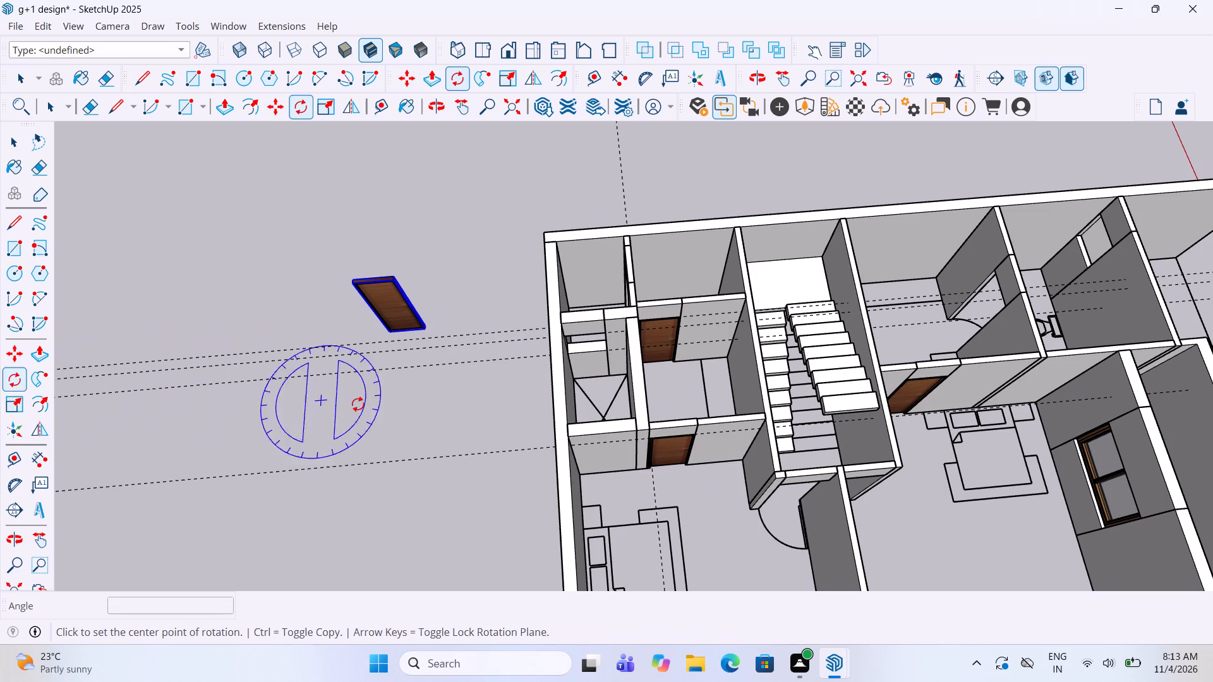
double_click(363, 412)
left_click(384, 408)
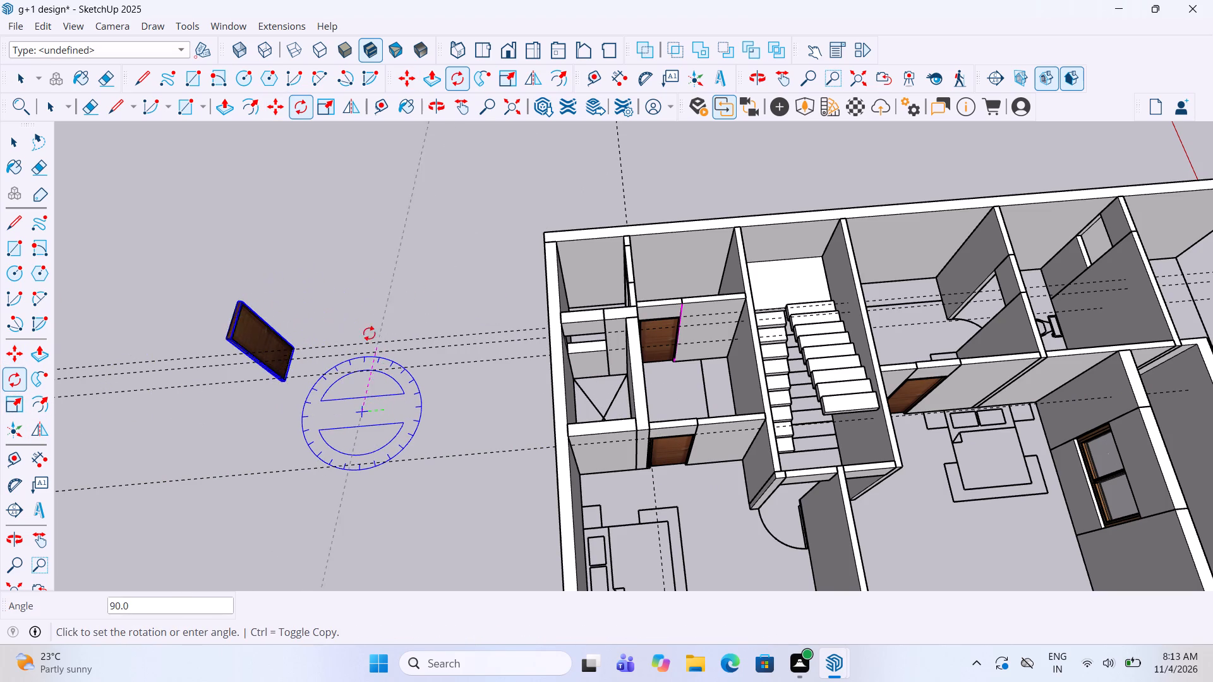
left_click(362, 316)
key("m")
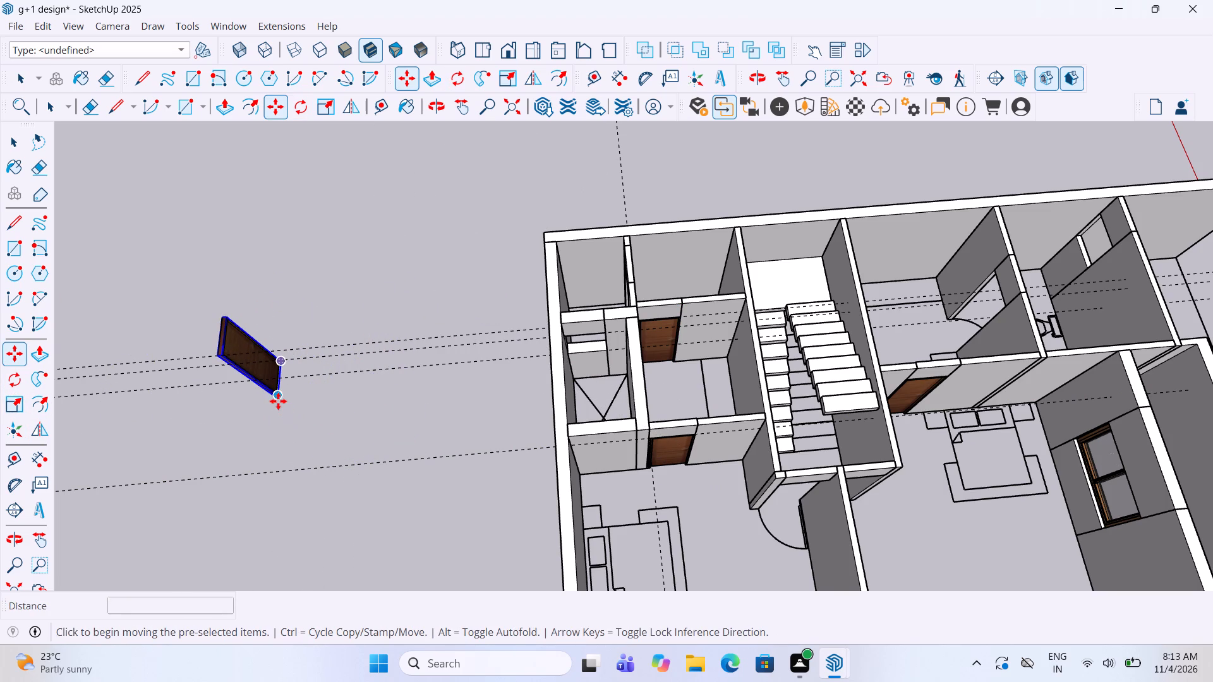
left_click(280, 392)
middle_click_drag(903, 270, 315, 252)
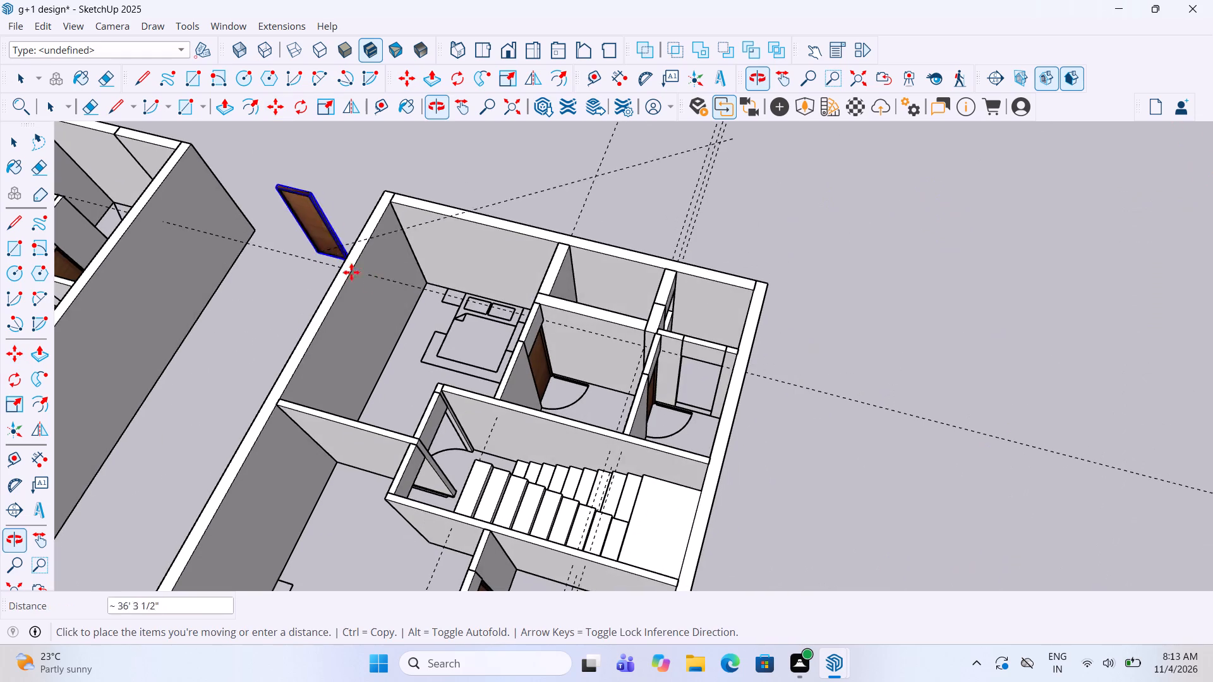
scroll(705, 411, "up", 7)
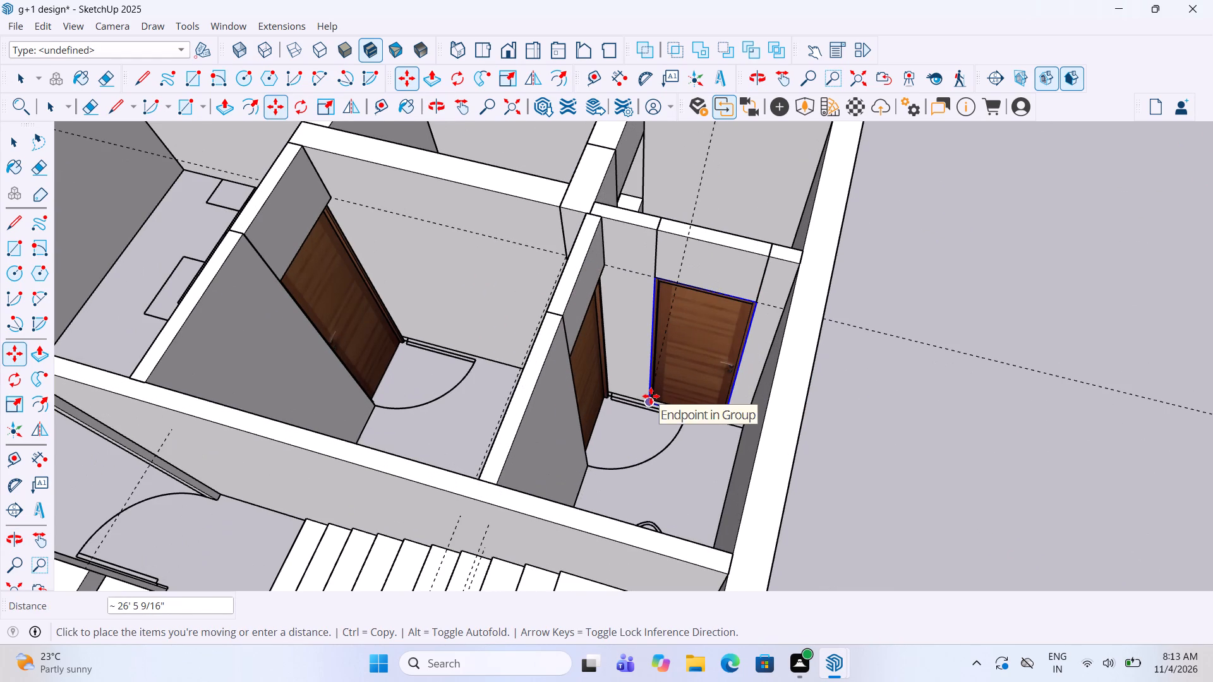
left_click(651, 396)
Copy the corner room door about 24' 6 5/8" into the doorway of the room near the front balcony, and deselect it.
scroll(648, 396, "down", 2)
middle_click_drag(650, 396, 665, 383)
key("m")
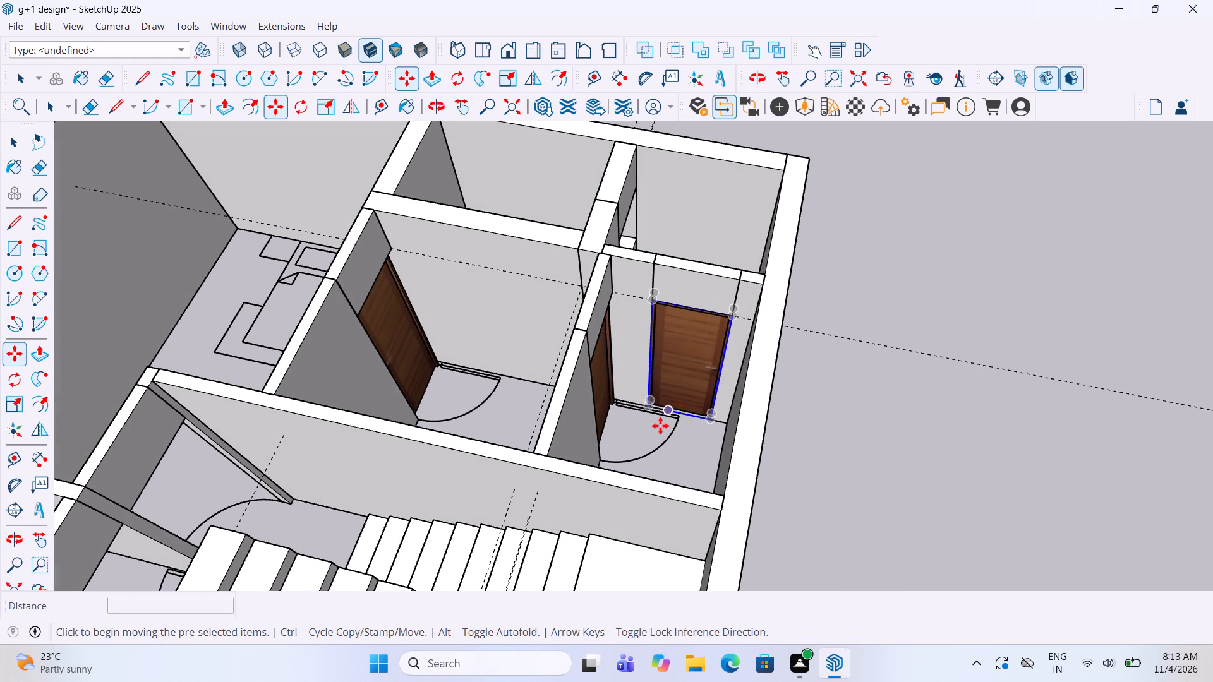
left_click(648, 404)
scroll(818, 236, "down", 3)
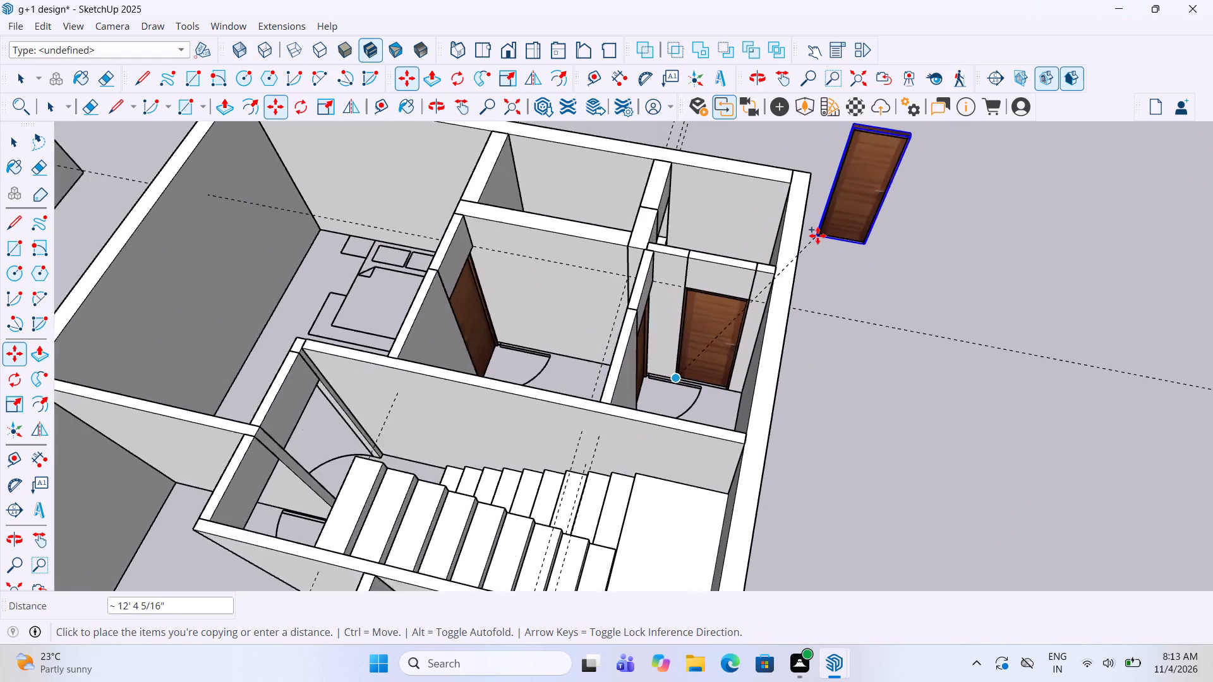
scroll(818, 236, "down", 12)
scroll(665, 526, "up", 4)
scroll(708, 450, "up", 3)
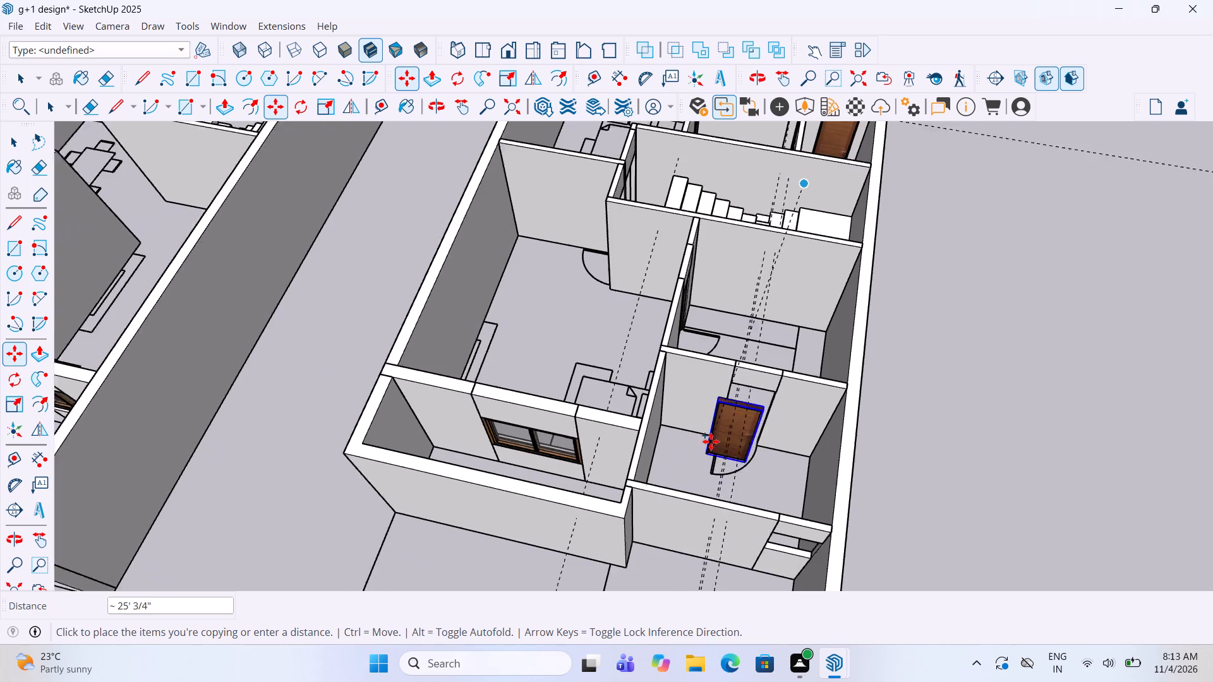
scroll(711, 441, "up", 8)
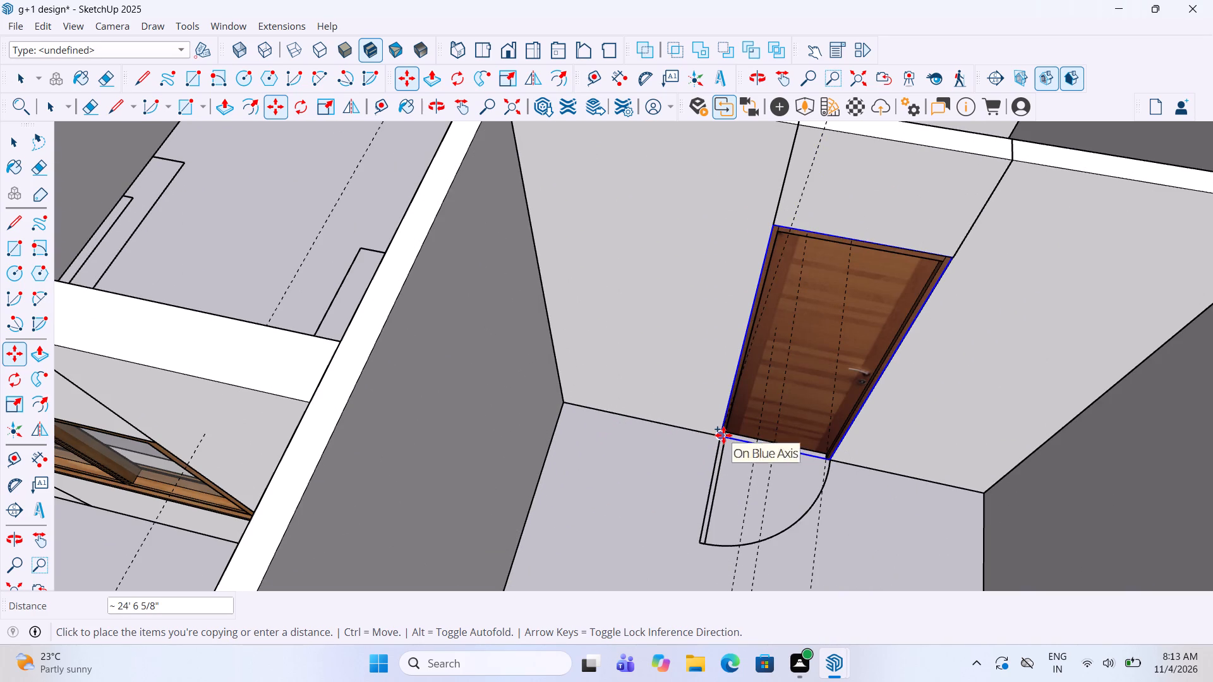
left_click(723, 435)
scroll(720, 440, "down", 10)
key("space")
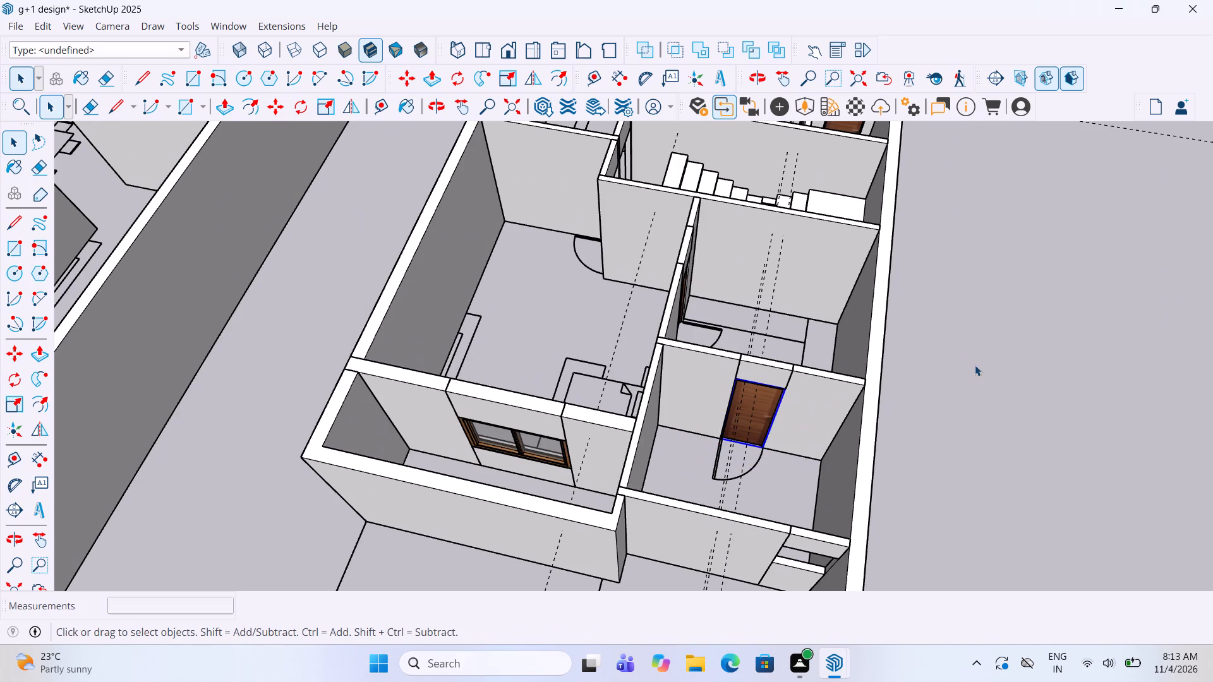
left_click(977, 363)
Examine the doors placed throughout this floor and compare its layout with the neighbouring floor model.
scroll(495, 472, "down", 3)
middle_click_drag(472, 462, 678, 452)
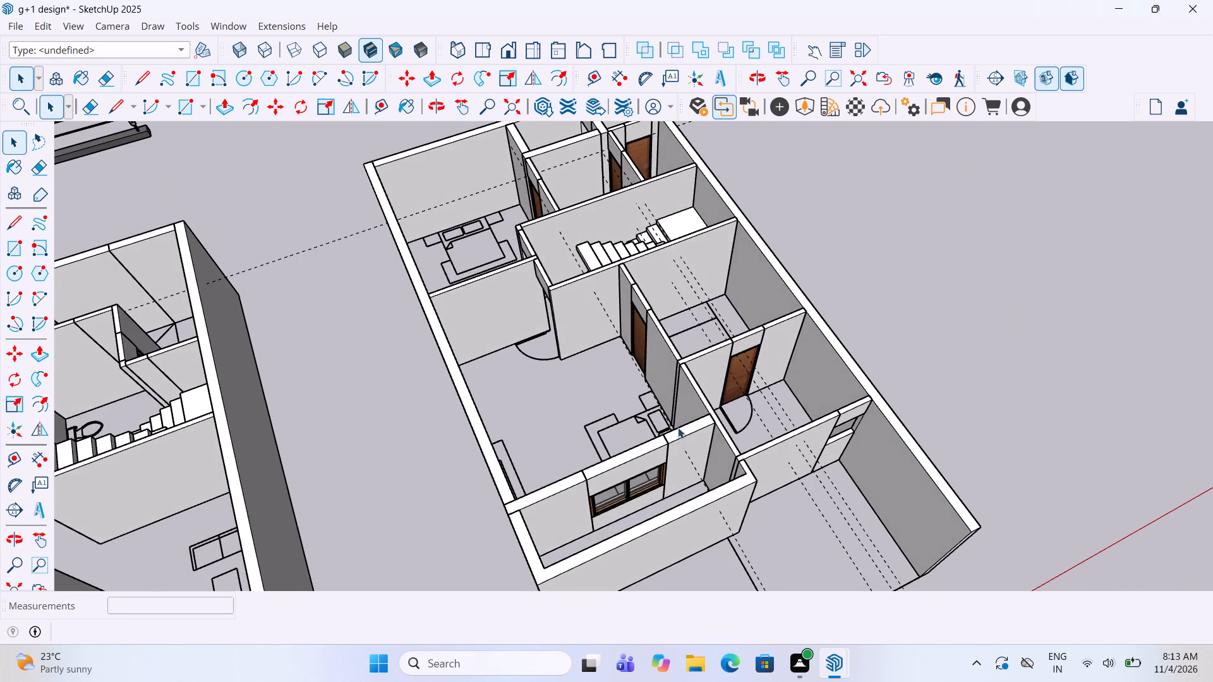
scroll(661, 350, "down", 3)
middle_click_drag(654, 349, 629, 334)
scroll(629, 333, "down", 5)
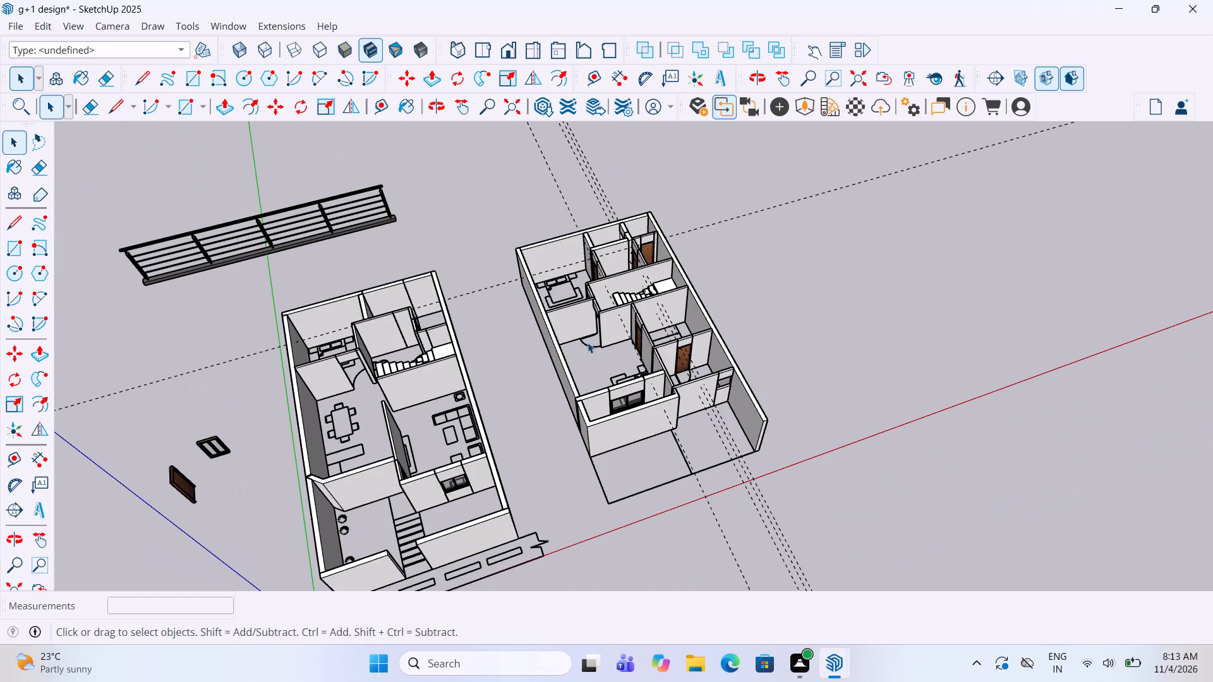
scroll(715, 311, "up", 1)
middle_click_drag(715, 311, 692, 304)
scroll(692, 304, "up", 3)
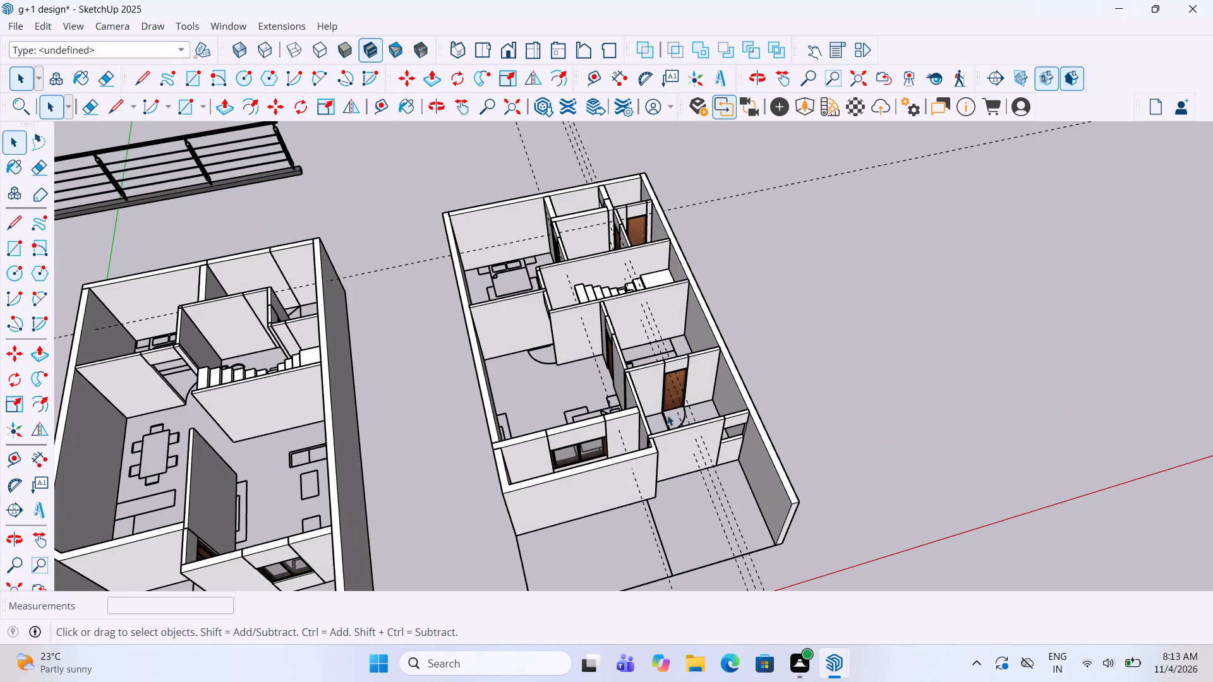
Delete the parallel construction guides running lengthwise through the floor model with the newly placed doors.
left_click(677, 397)
scroll(677, 395, "up", 5)
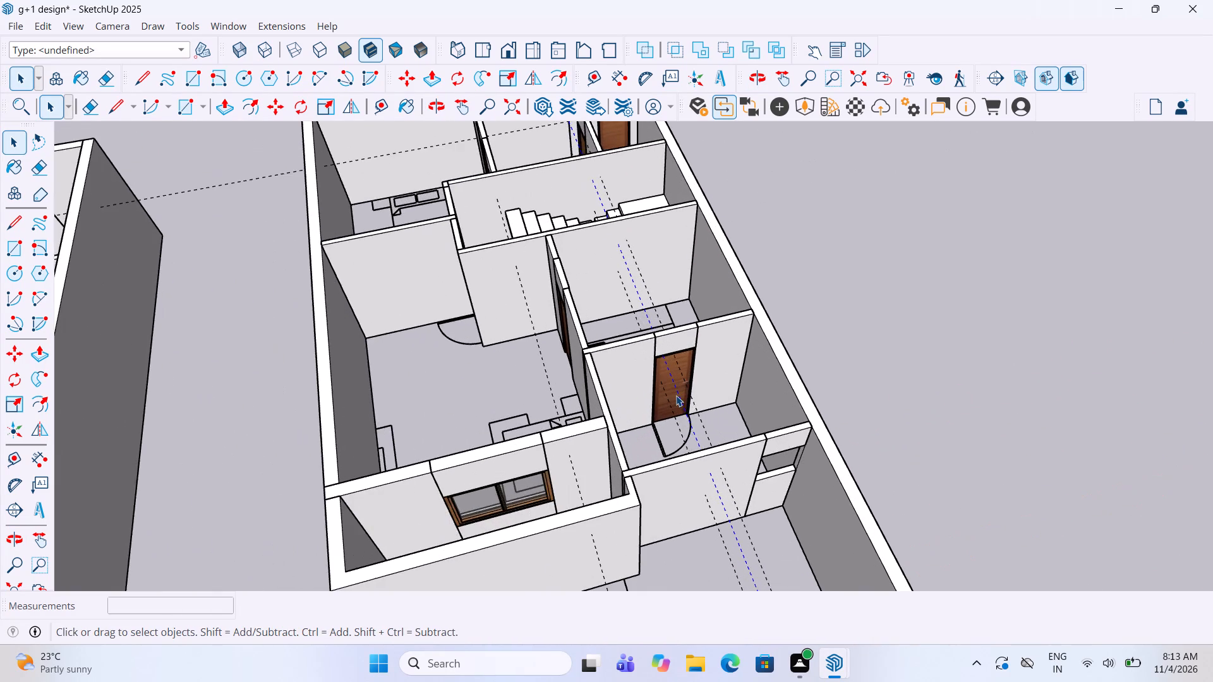
scroll(676, 395, "down", 15)
left_click_drag(778, 573, 768, 558)
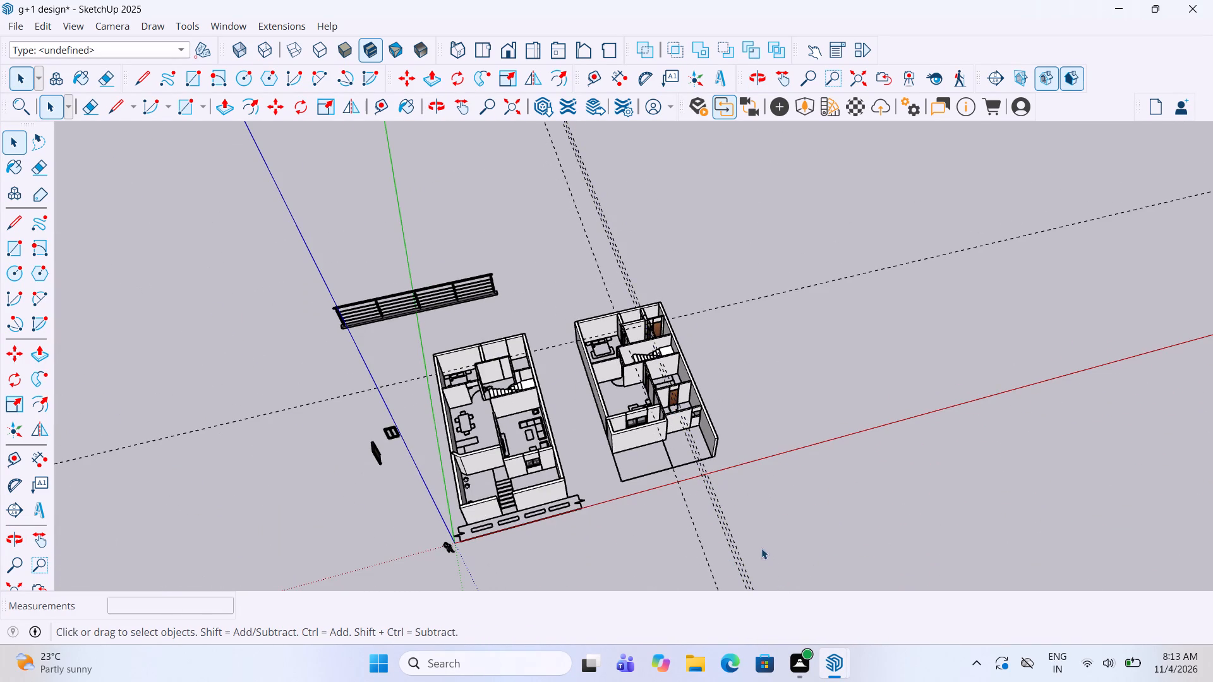
left_click_drag(757, 546, 653, 541)
key("Delete")
left_click_drag(780, 550, 711, 501)
key("Delete")
Examine the door near the front balcony and the surrounding rooms up close.
scroll(676, 374, "up", 3)
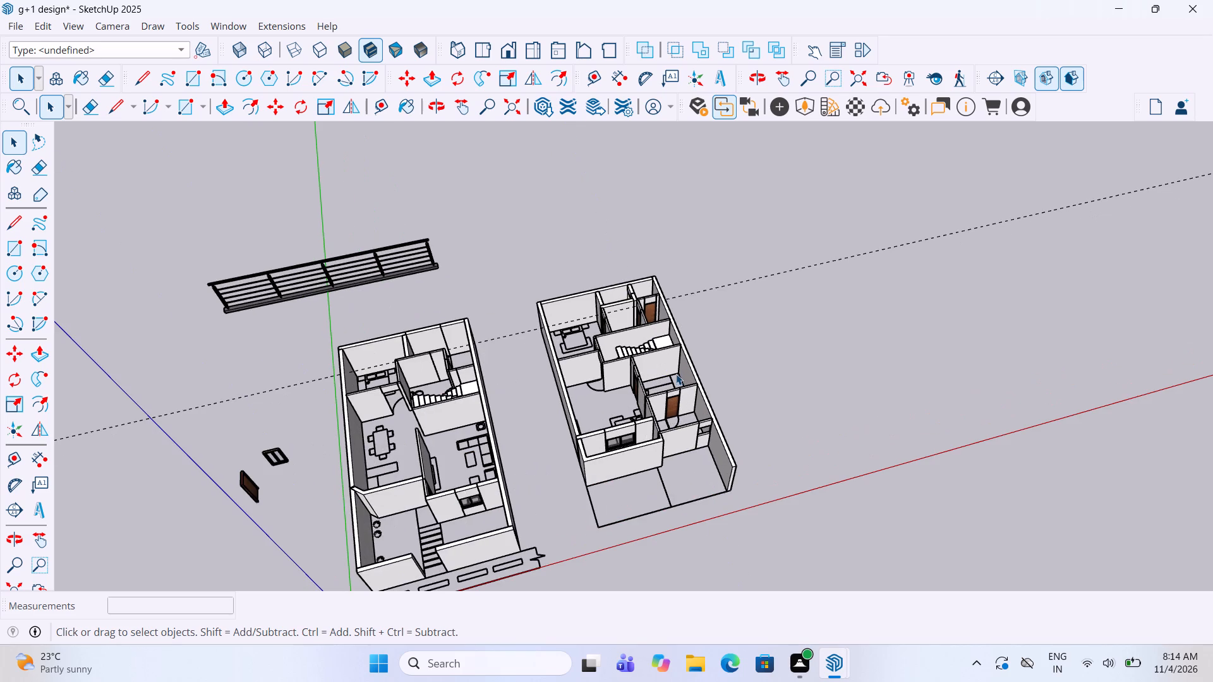
scroll(677, 381, "up", 3)
scroll(684, 435, "up", 3)
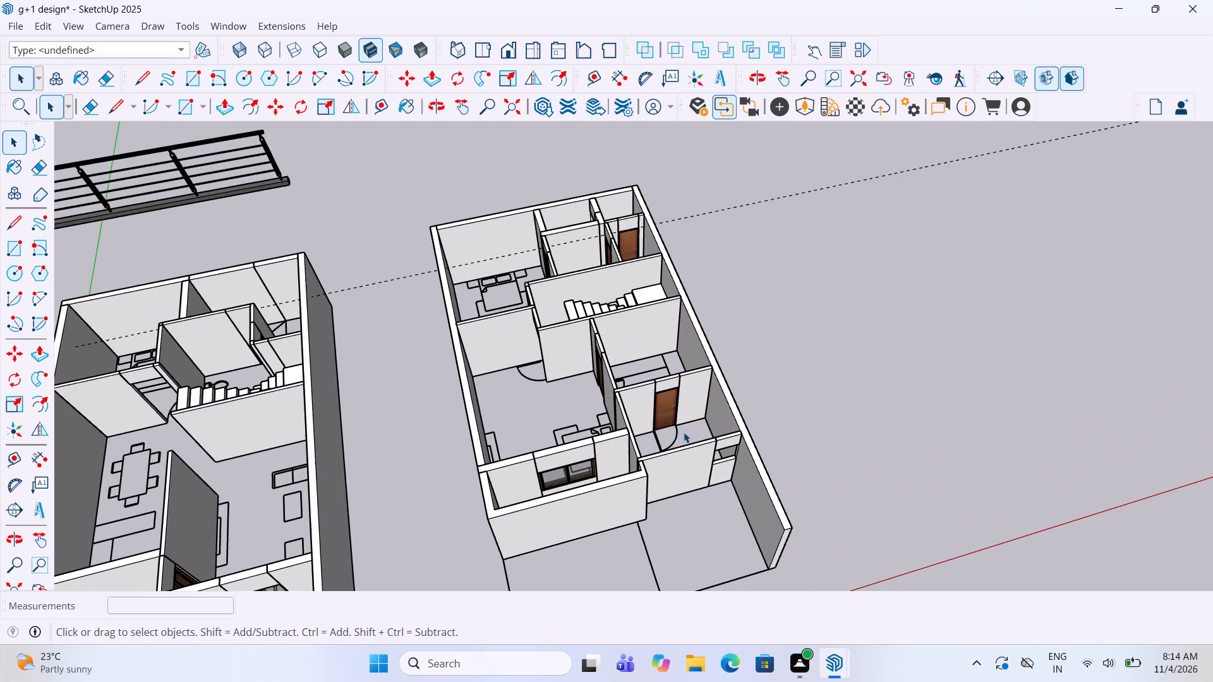
scroll(677, 421, "up", 1)
middle_click_drag(658, 396, 606, 360)
scroll(606, 361, "up", 4)
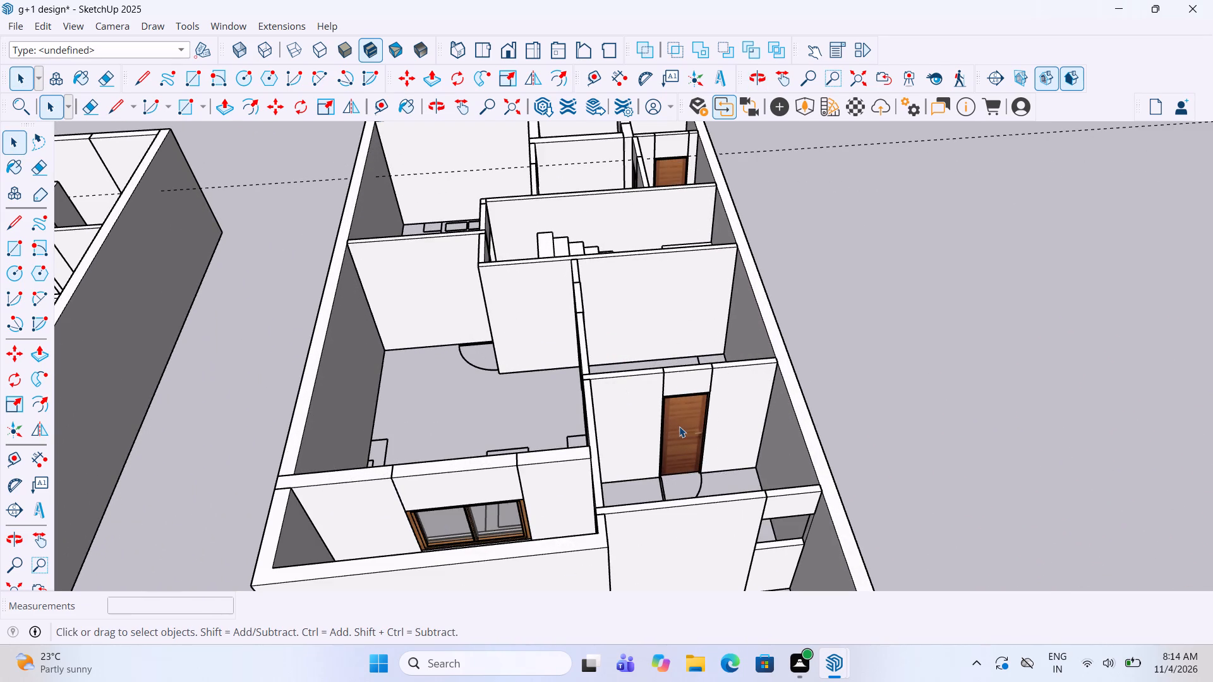
Copy the door of the room near the front balcony into the bedroom doorway beside the toilet on the neighbouring floor model.
left_click(680, 428)
key("m")
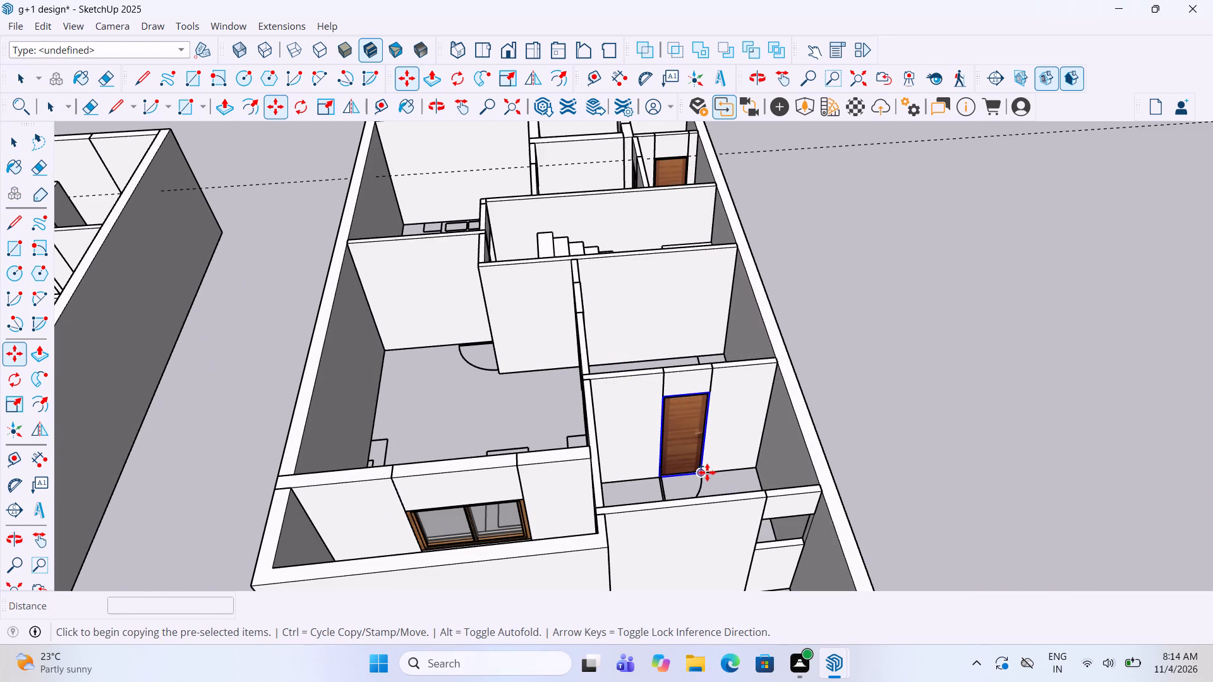
left_click(707, 472)
scroll(916, 364, "down", 11)
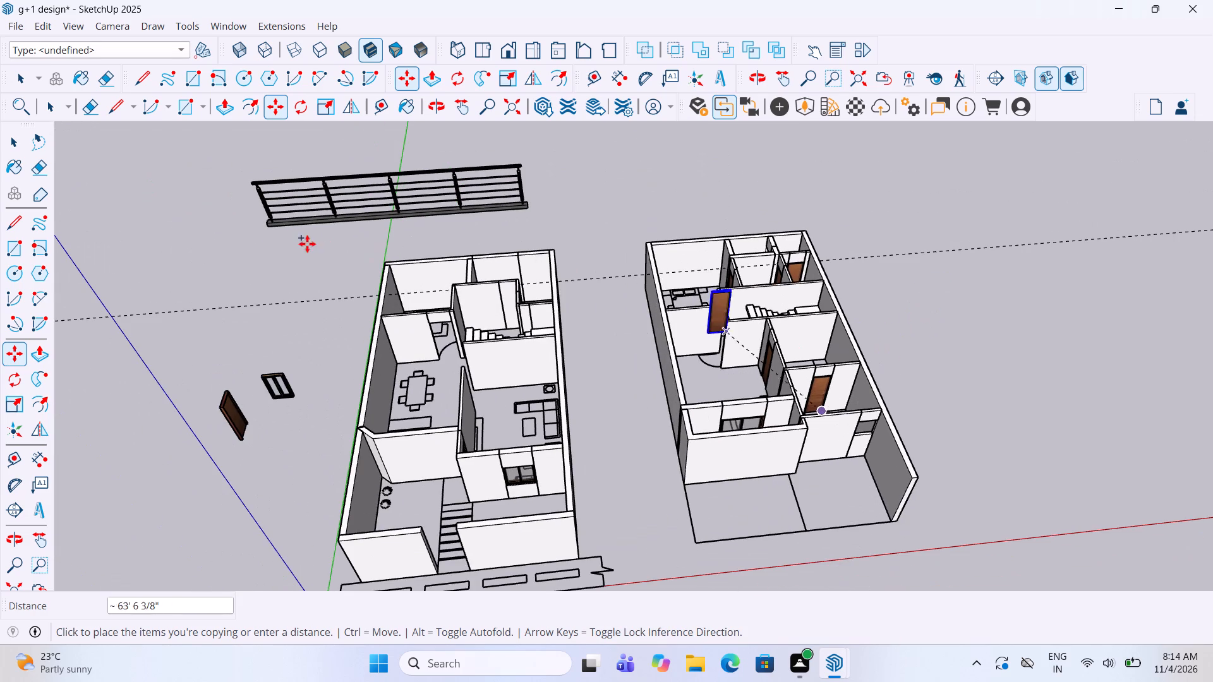
scroll(339, 319, "up", 5)
scroll(464, 365, "up", 4)
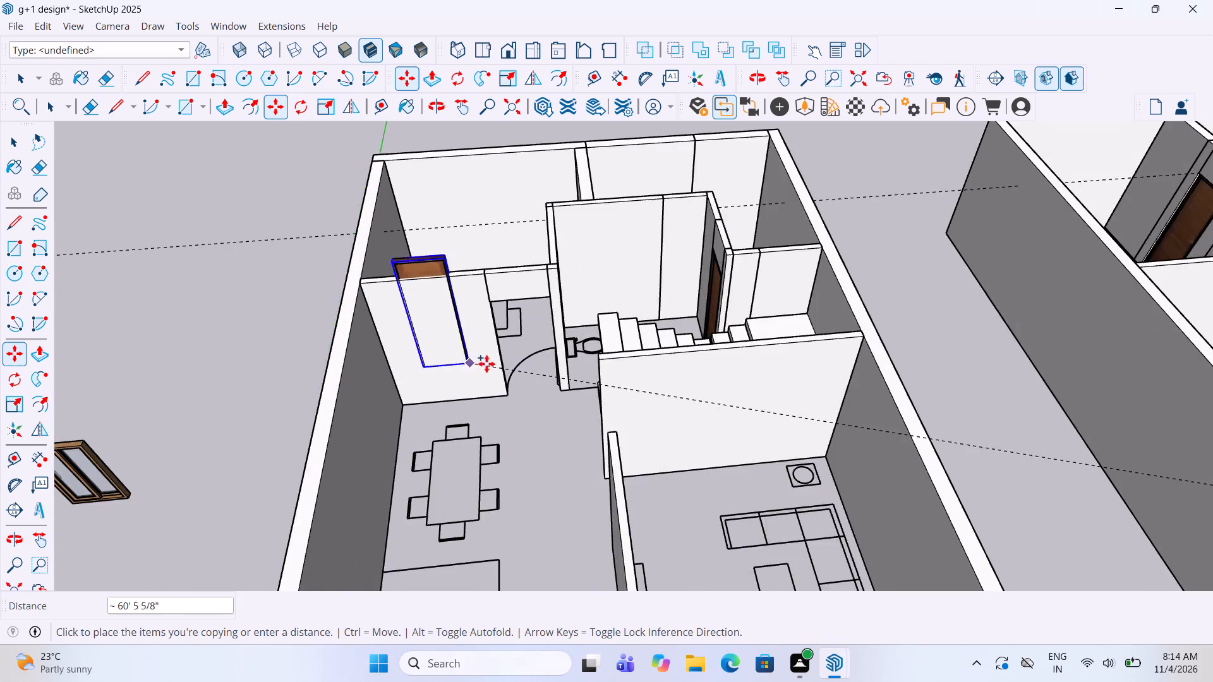
scroll(486, 364, "up", 10)
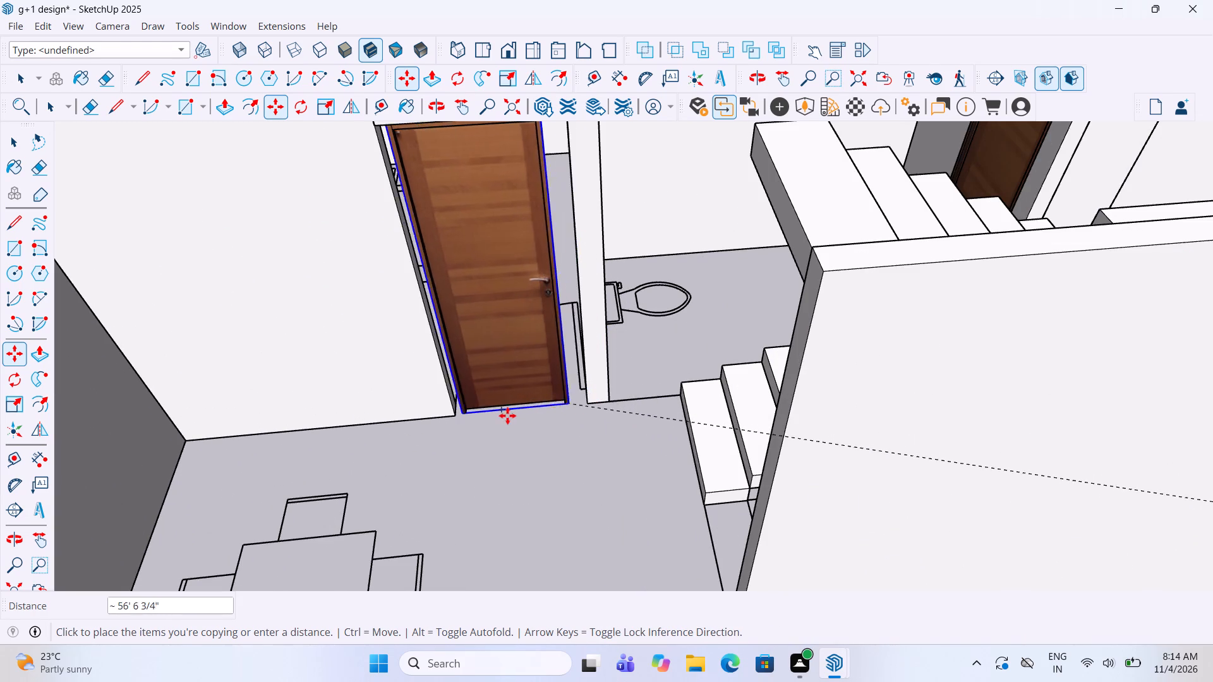
left_click(588, 405)
scroll(588, 478, "down", 4)
scroll(541, 230, "up", 2)
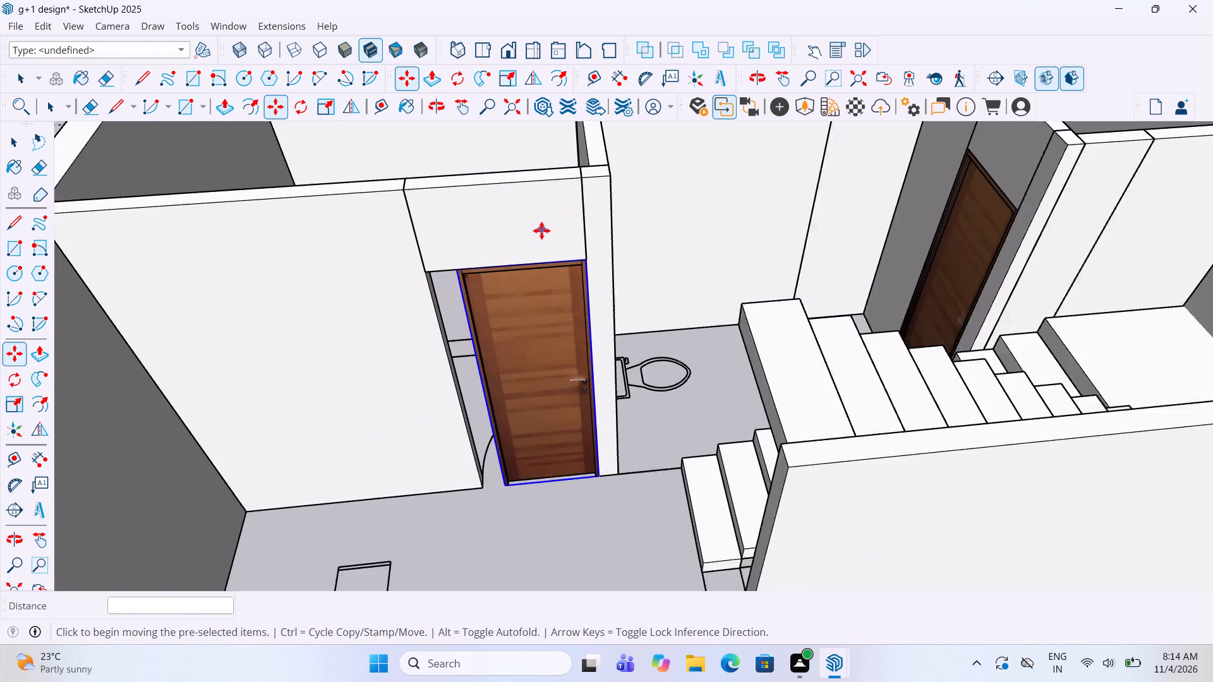
Scale the copied bedroom door to fill its doorway, at red and green factors of about 1.49 and 1.23, and deselect it.
scroll(541, 230, "up", 2)
key("s")
left_click_drag(485, 398, 483, 398)
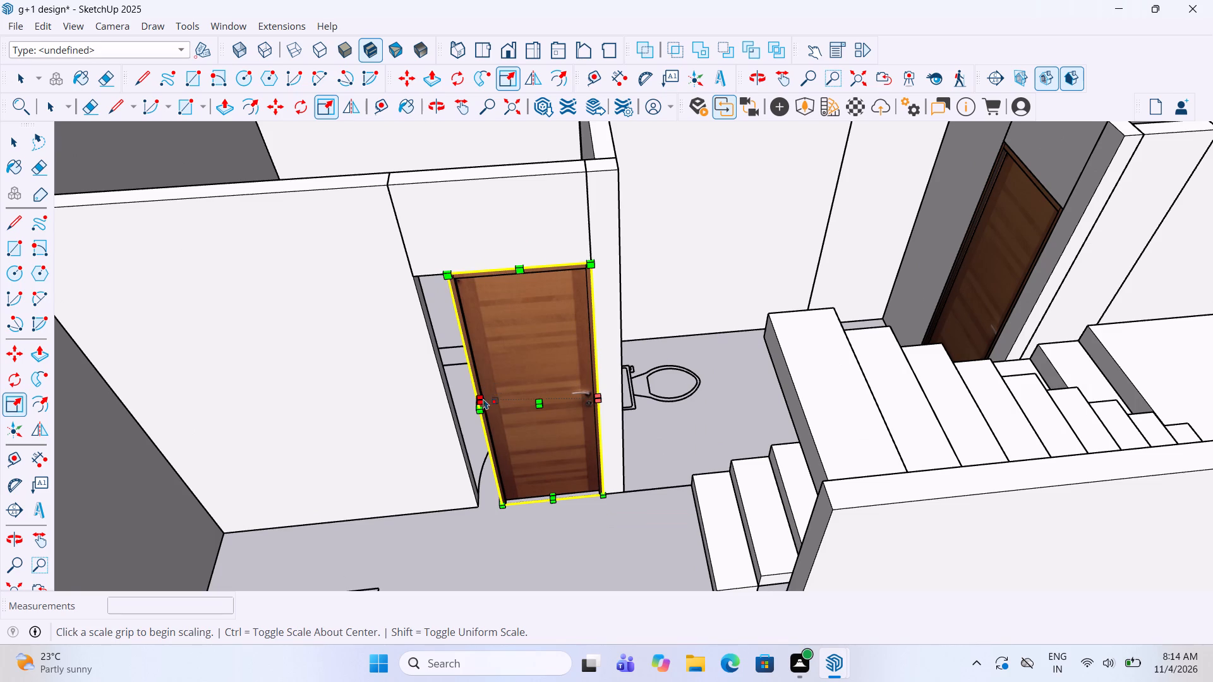
left_click_drag(483, 398, 452, 398)
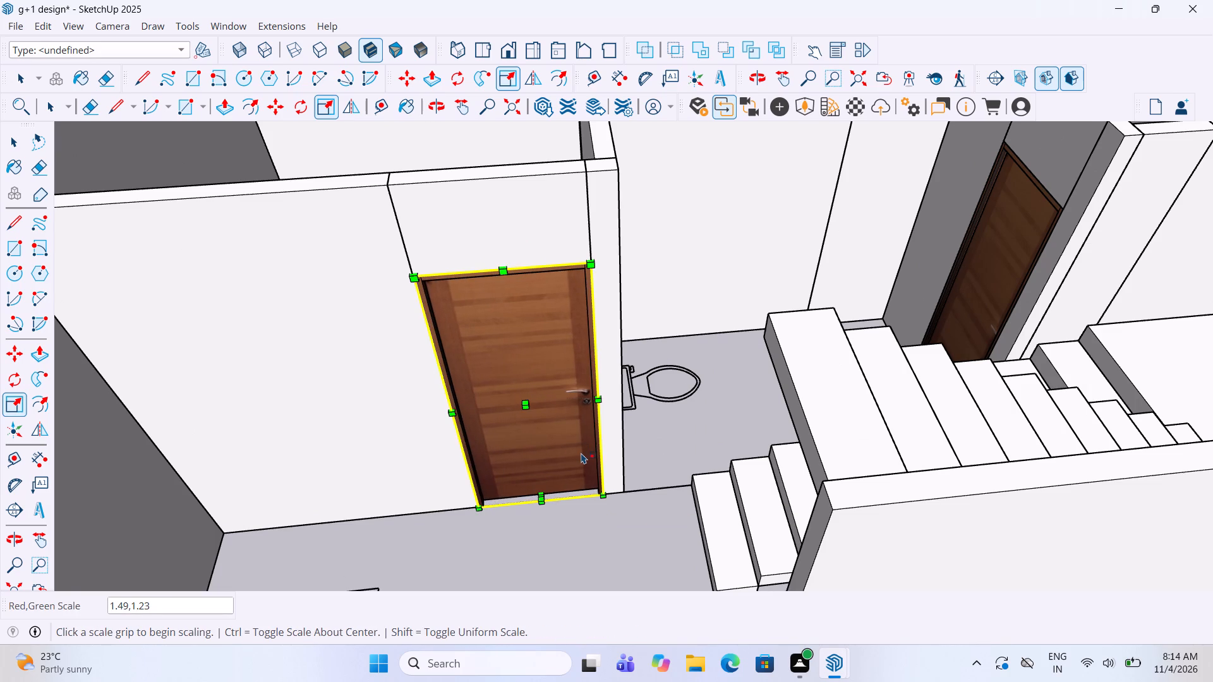
key("space")
left_click(590, 535)
Flip the fitted bedroom door front to back through its thickness and deselect it.
scroll(615, 440, "down", 4)
middle_click_drag(617, 436, 682, 597)
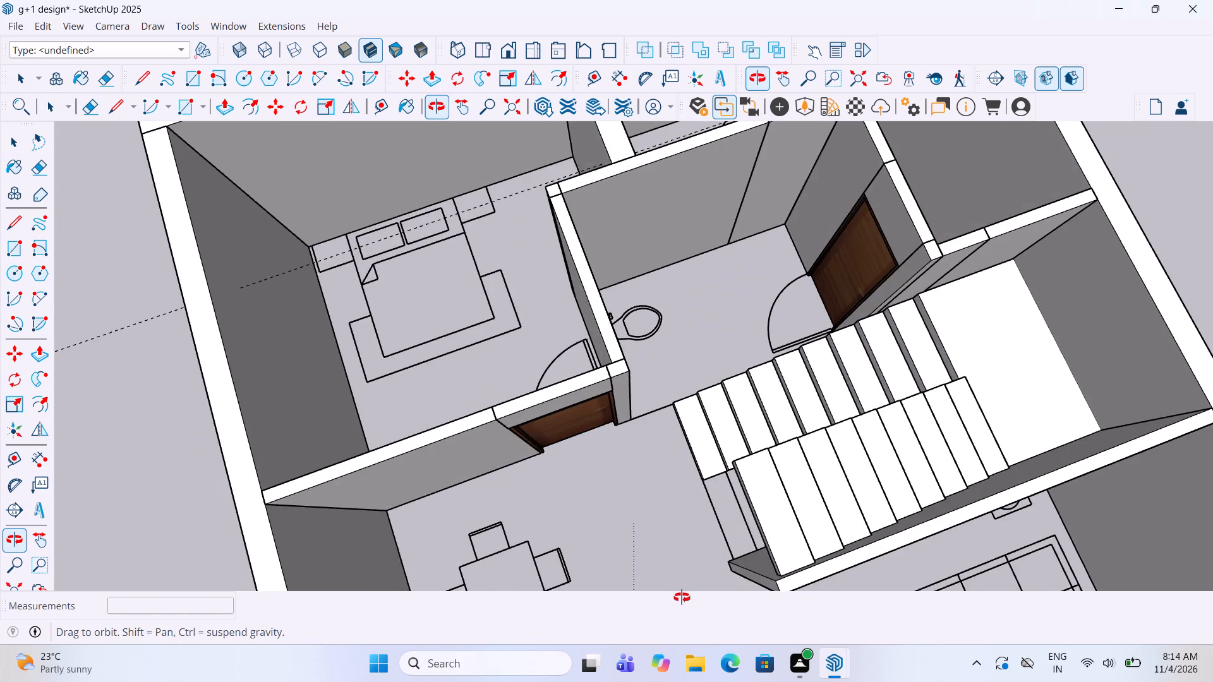
middle_click_drag(682, 597, 548, 404)
scroll(548, 404, "up", 7)
left_click(562, 380)
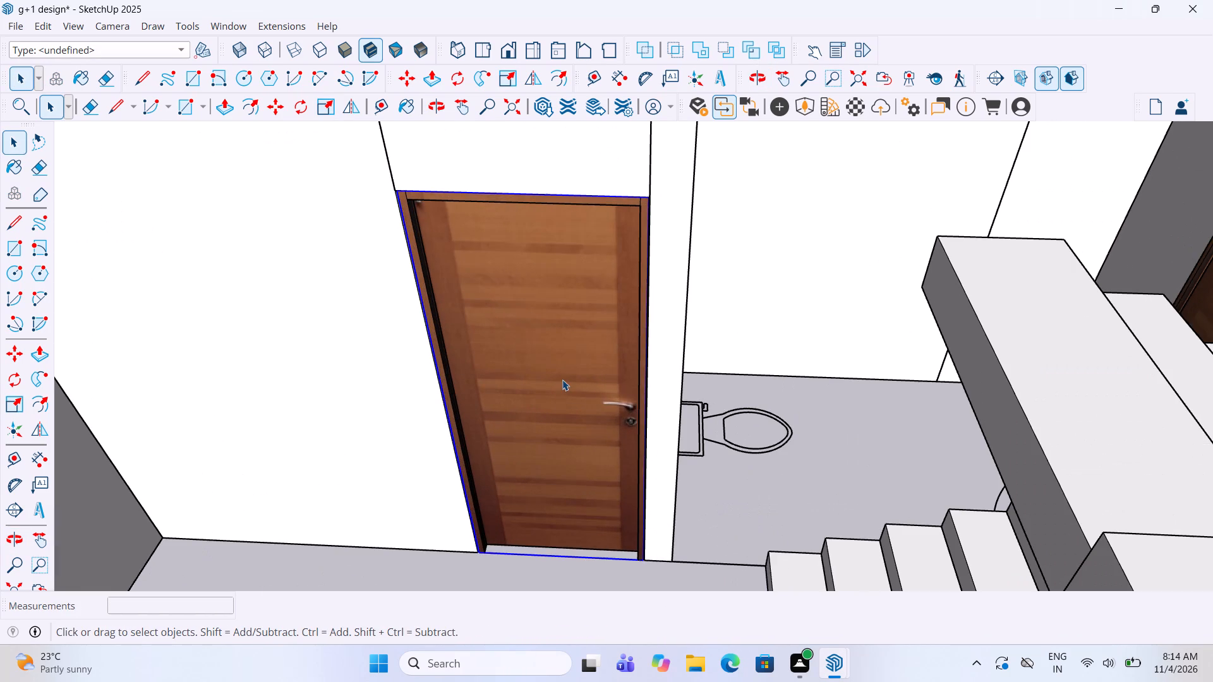
left_click(28, 422)
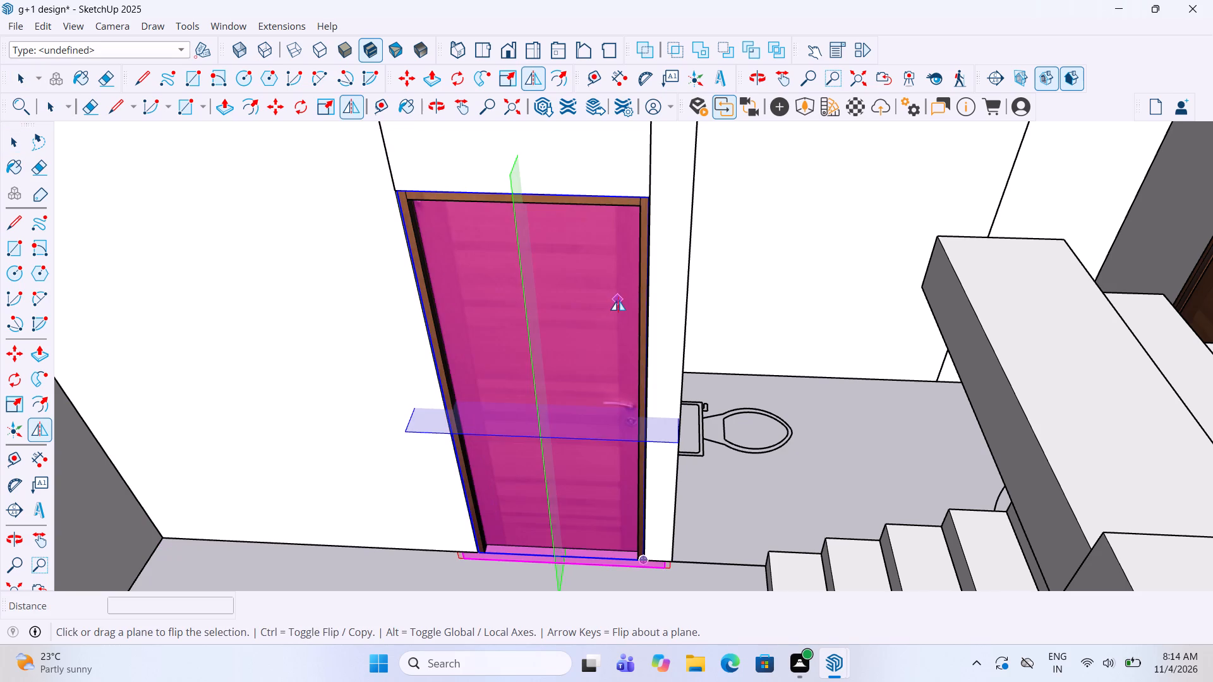
left_click(618, 299)
key("space")
left_click(580, 571)
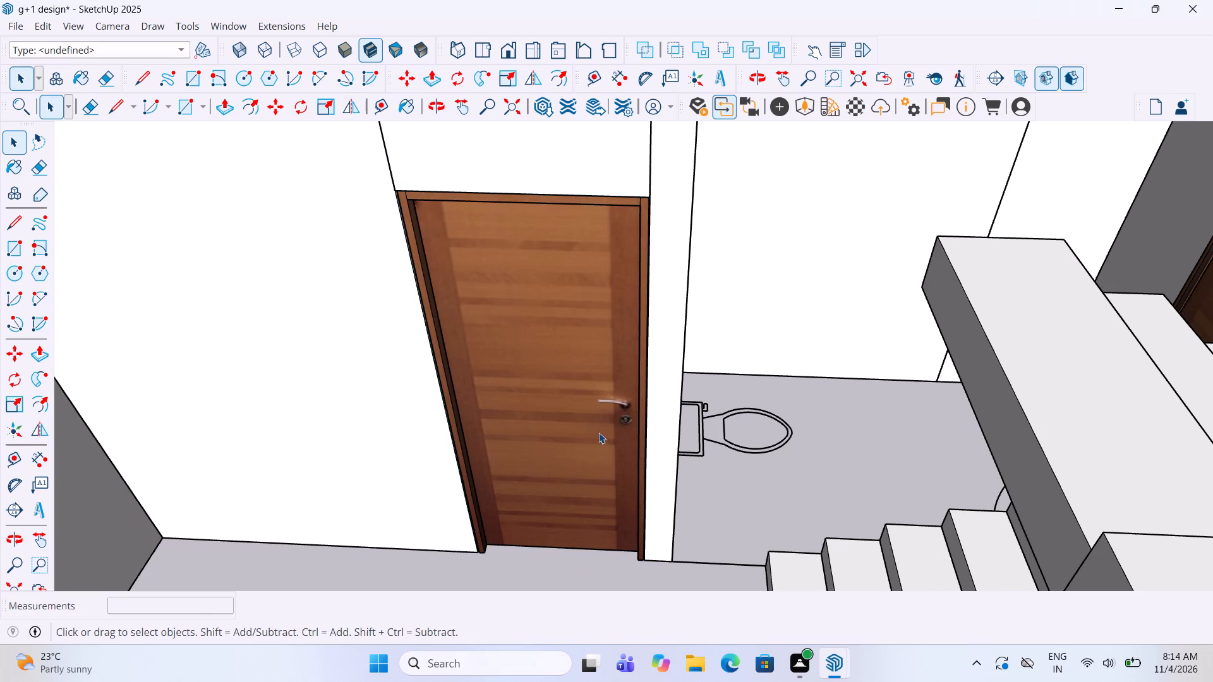
Flip the bedroom door across its width so the handle sits on the side away from the toilet.
left_click(599, 405)
left_click(40, 426)
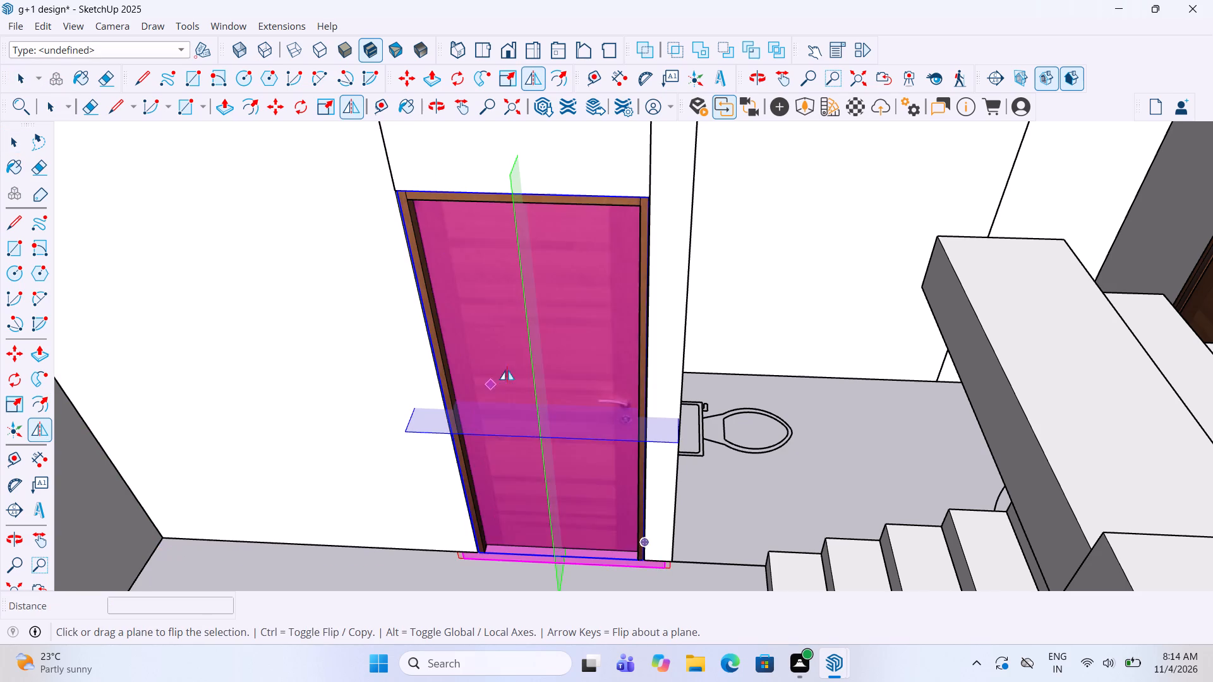
left_click(533, 339)
key("space")
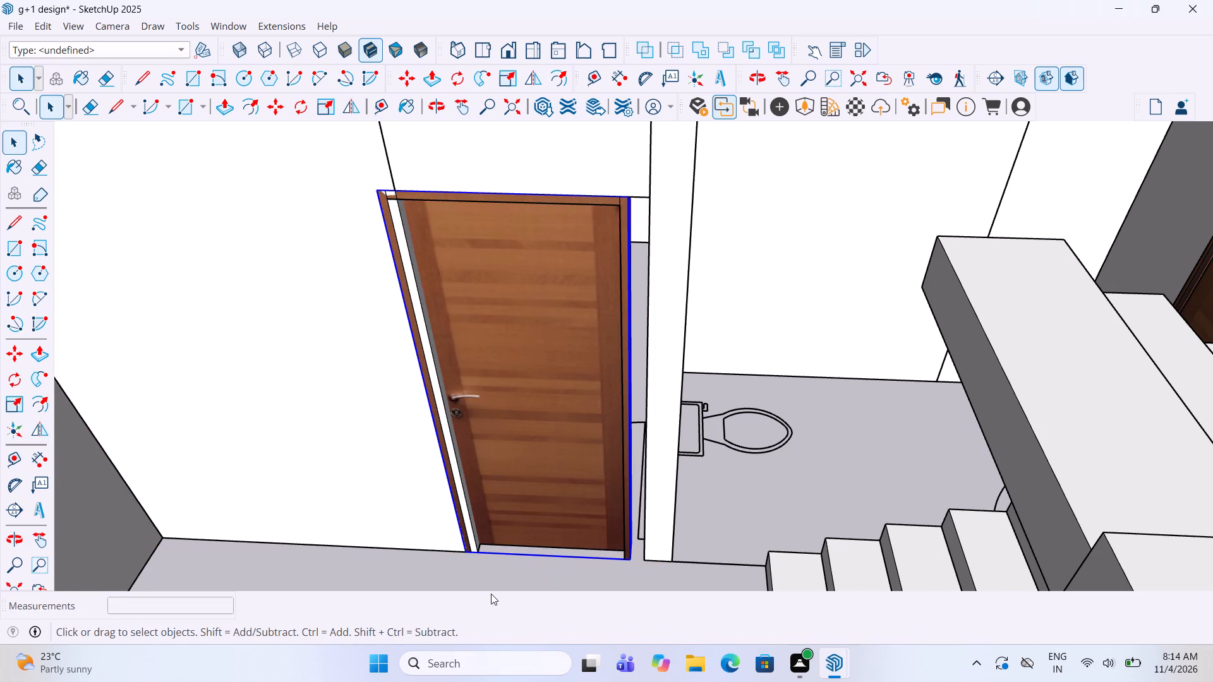
left_click(485, 576)
Move the flipped bedroom door sideways against the toilet-side wall so it sits in its opening, and deselect it.
left_click(577, 455)
key("m")
left_click(630, 561)
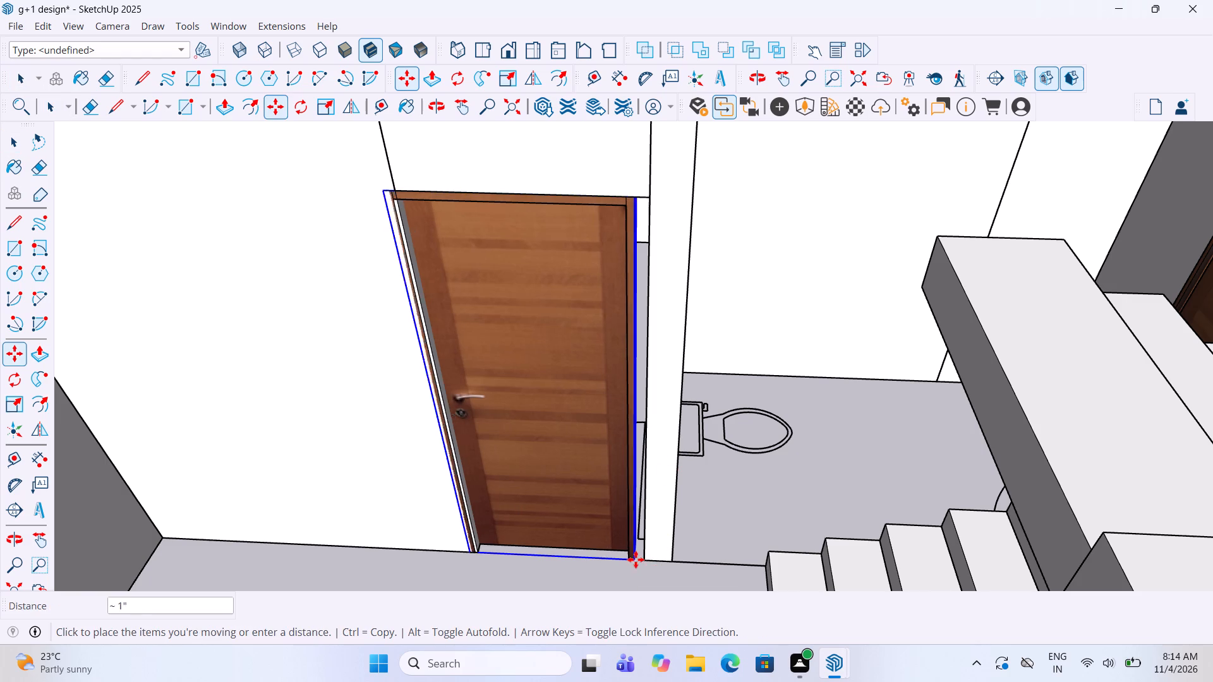
left_click(649, 555)
key("space")
left_click(612, 567)
Examine the doors placed on the floor with the dining area and compare them with the neighbouring floor model.
scroll(618, 525, "down", 2)
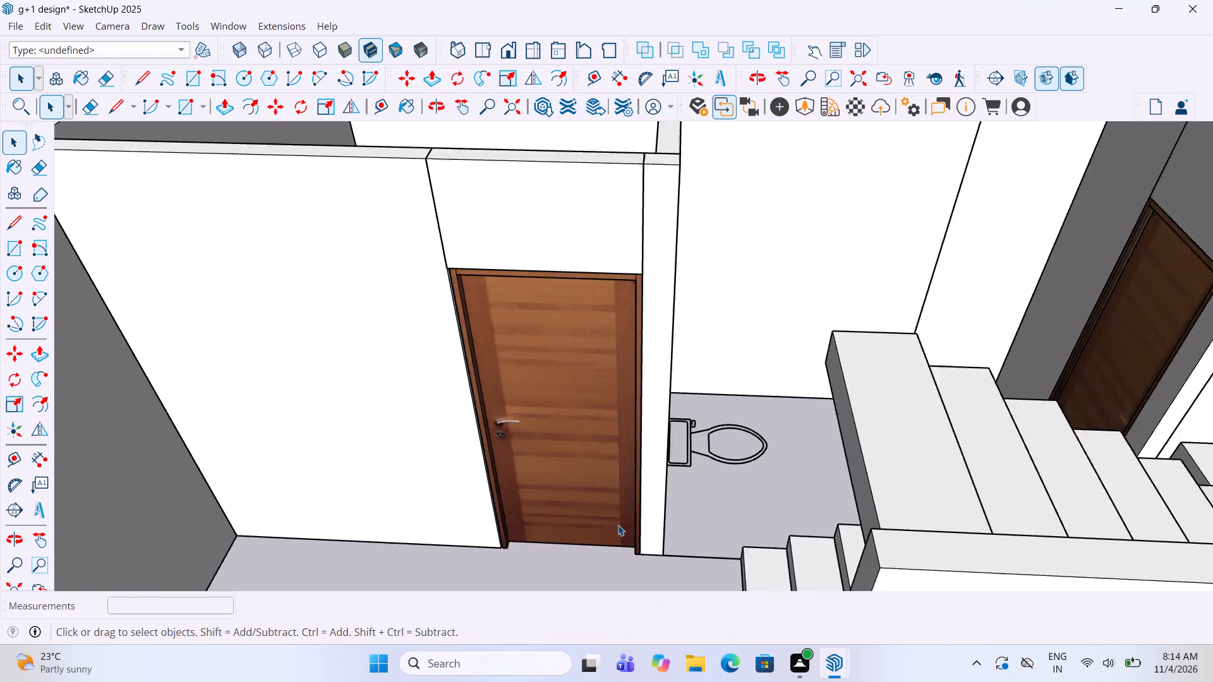
scroll(618, 525, "down", 7)
middle_click_drag(603, 349, 687, 533)
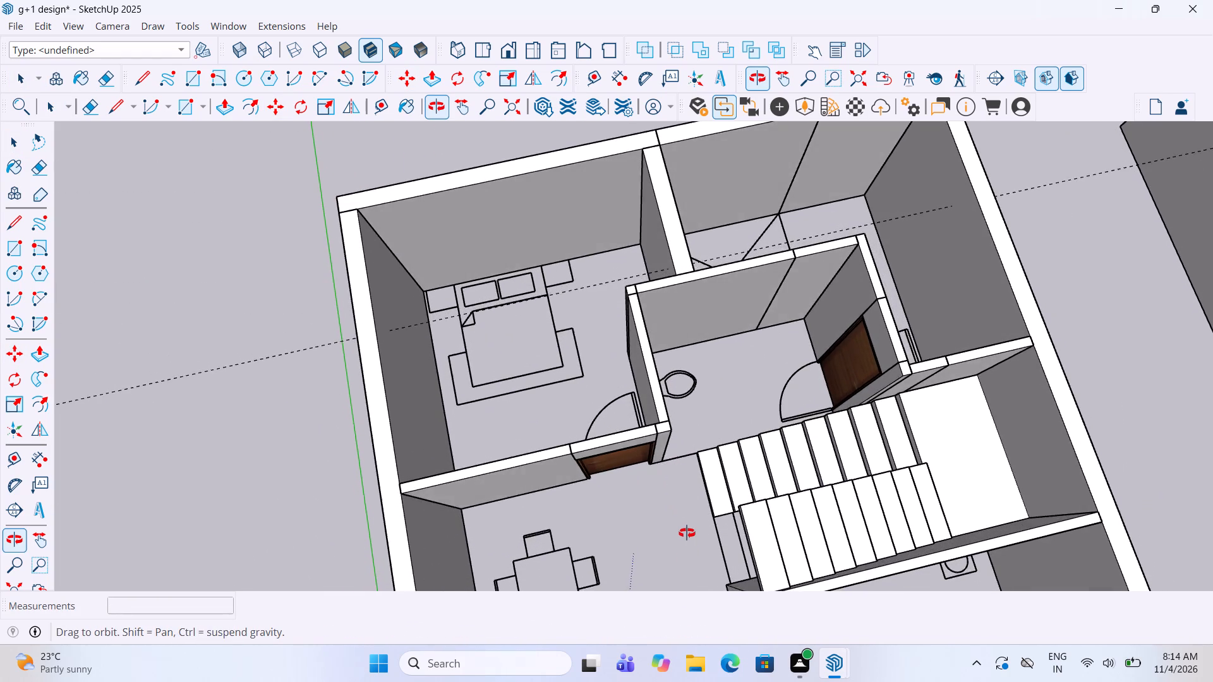
middle_click_drag(687, 533, 655, 350)
scroll(678, 288, "down", 11)
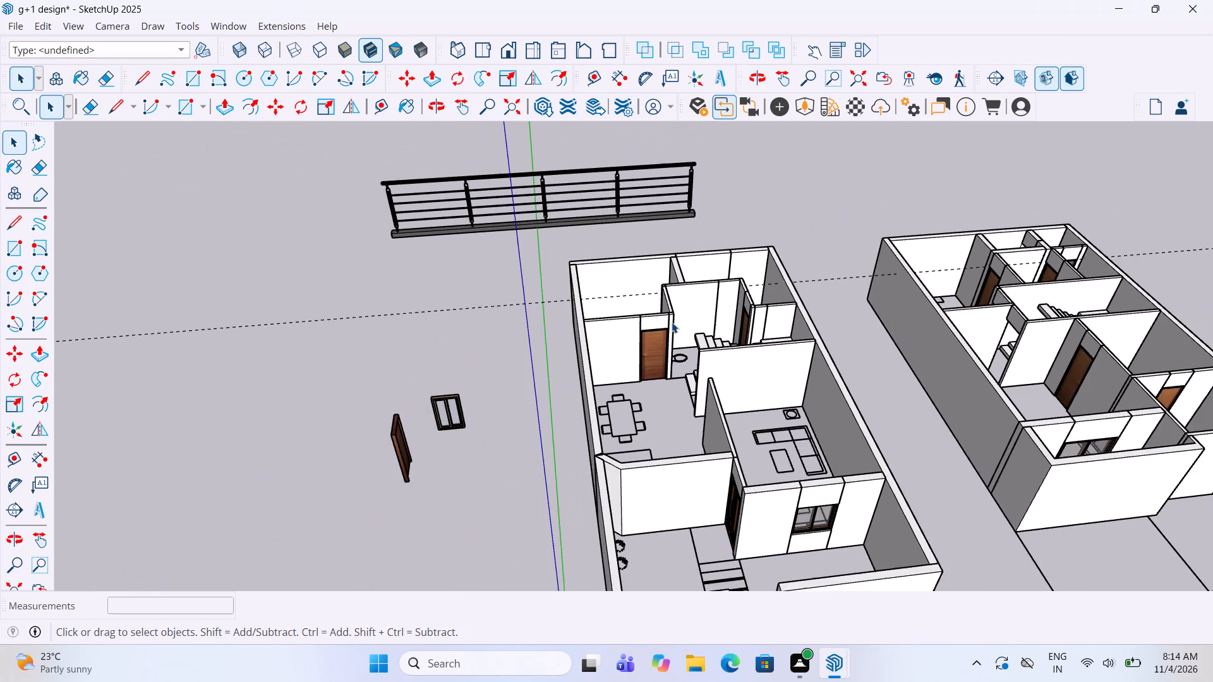
middle_click_drag(681, 380, 784, 544)
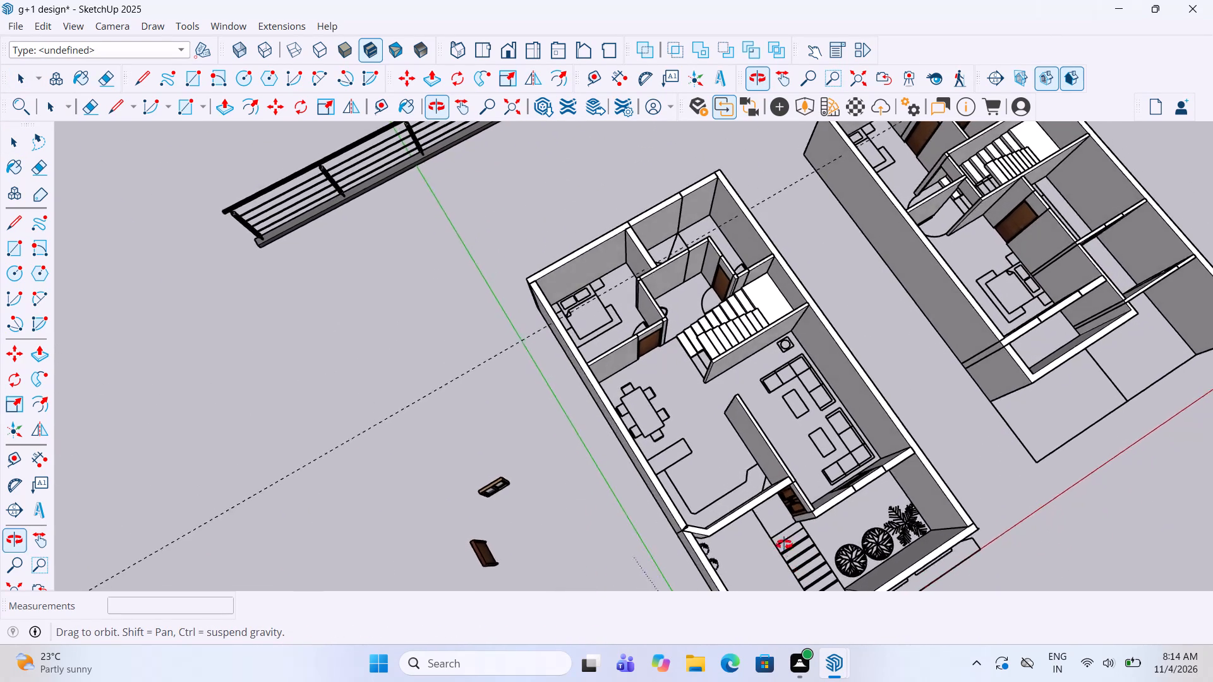
middle_click_drag(784, 544, 377, 484)
scroll(756, 309, "down", 9)
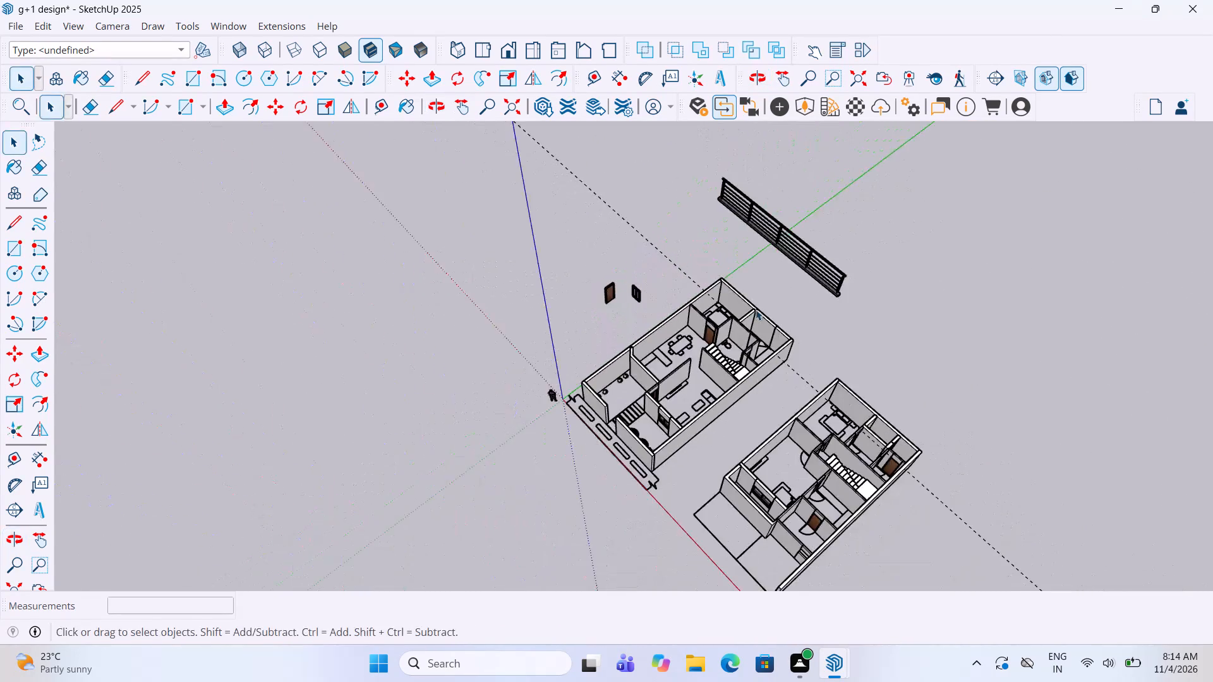
On the neighbouring floor, copy the inner door off the rear bedroom about 8' 5/8" into the bedroom doorway beside the stairs.
scroll(841, 523, "up", 8)
scroll(859, 355, "up", 5)
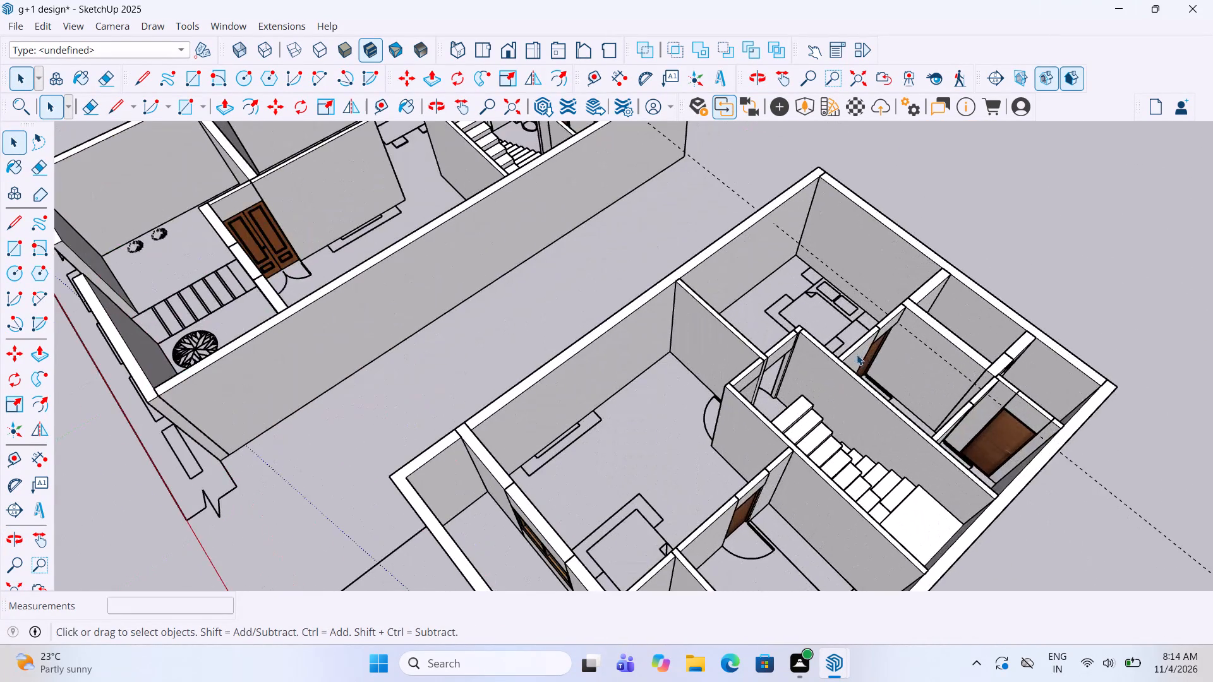
middle_click_drag(853, 353, 636, 318)
scroll(610, 364, "down", 4)
middle_click_drag(756, 417, 747, 416)
scroll(754, 417, "up", 1)
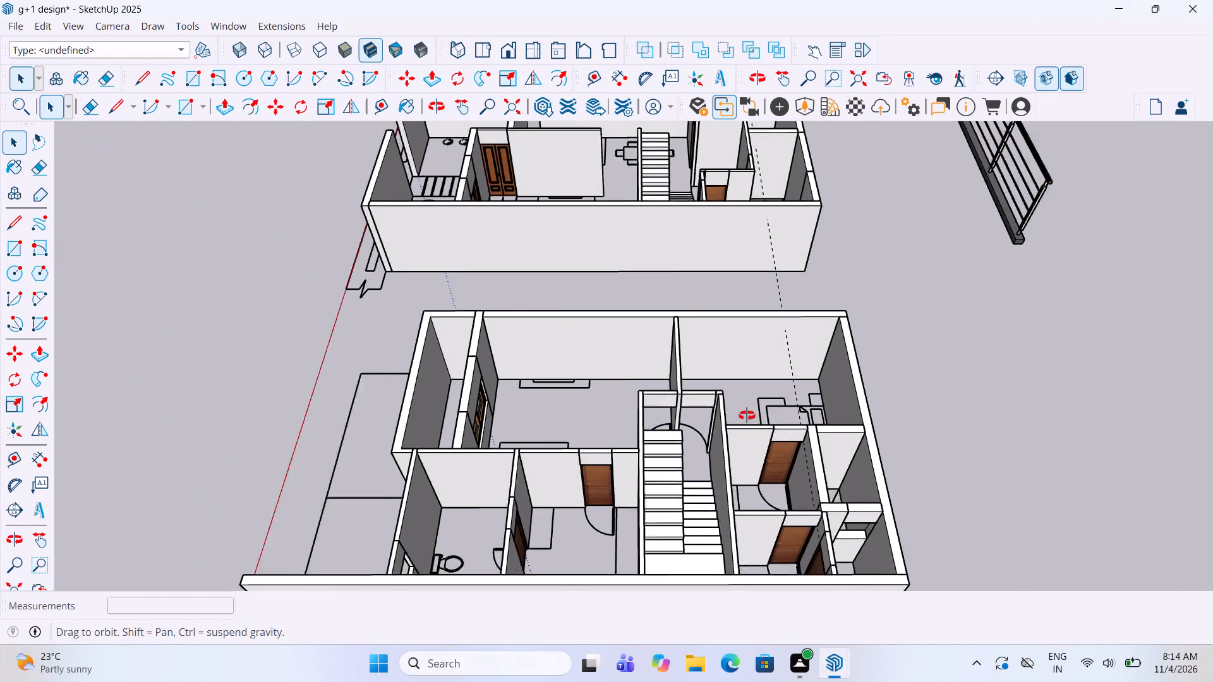
scroll(747, 416, "up", 2)
middle_click_drag(747, 416, 736, 408)
scroll(765, 506, "up", 9)
left_click(771, 496)
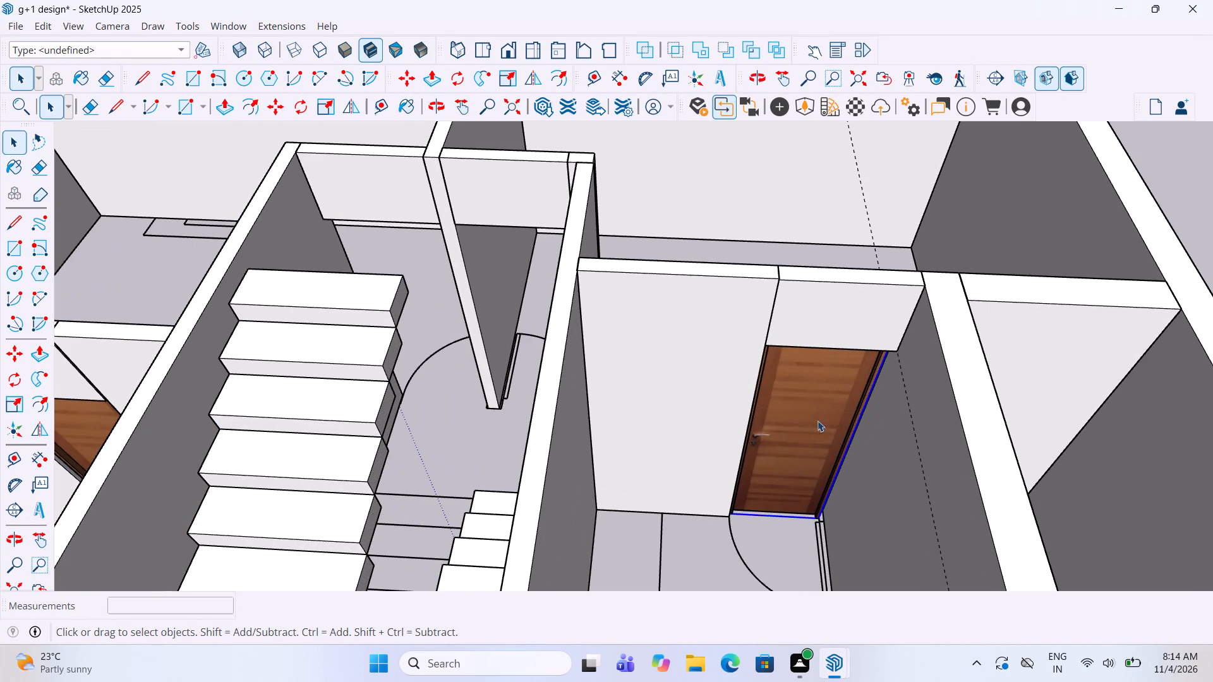
key("m")
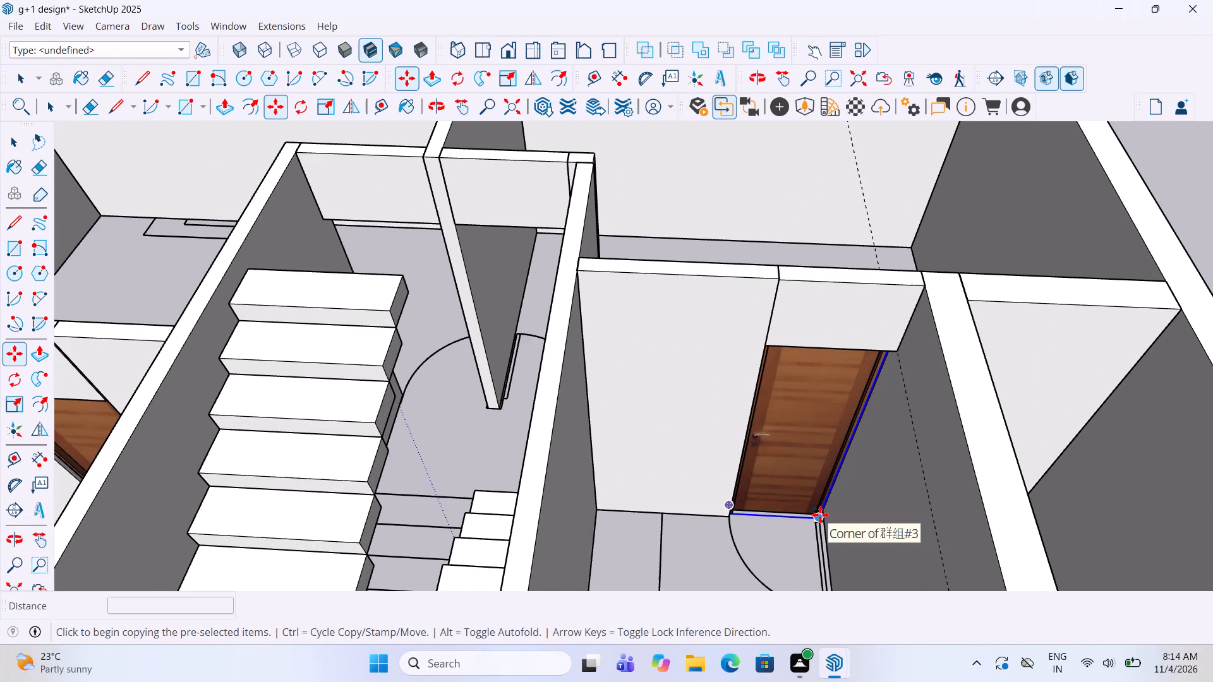
left_click(820, 515)
middle_click_drag(607, 320, 692, 325)
scroll(591, 371, "up", 3)
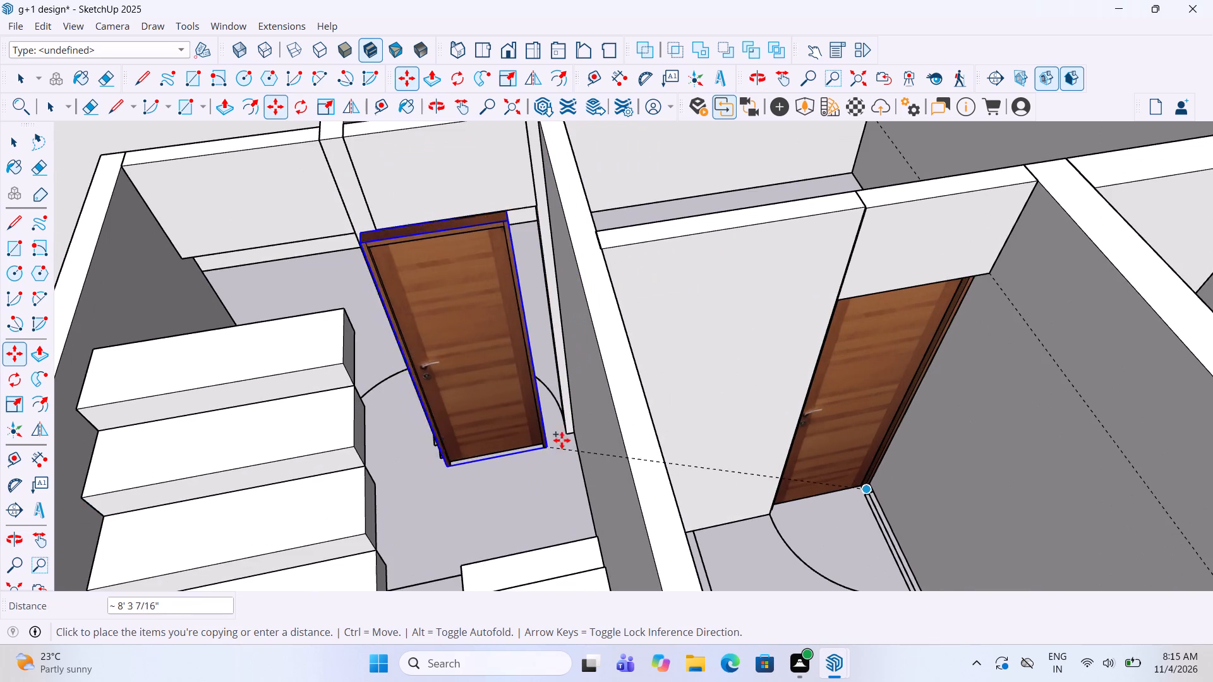
left_click(562, 432)
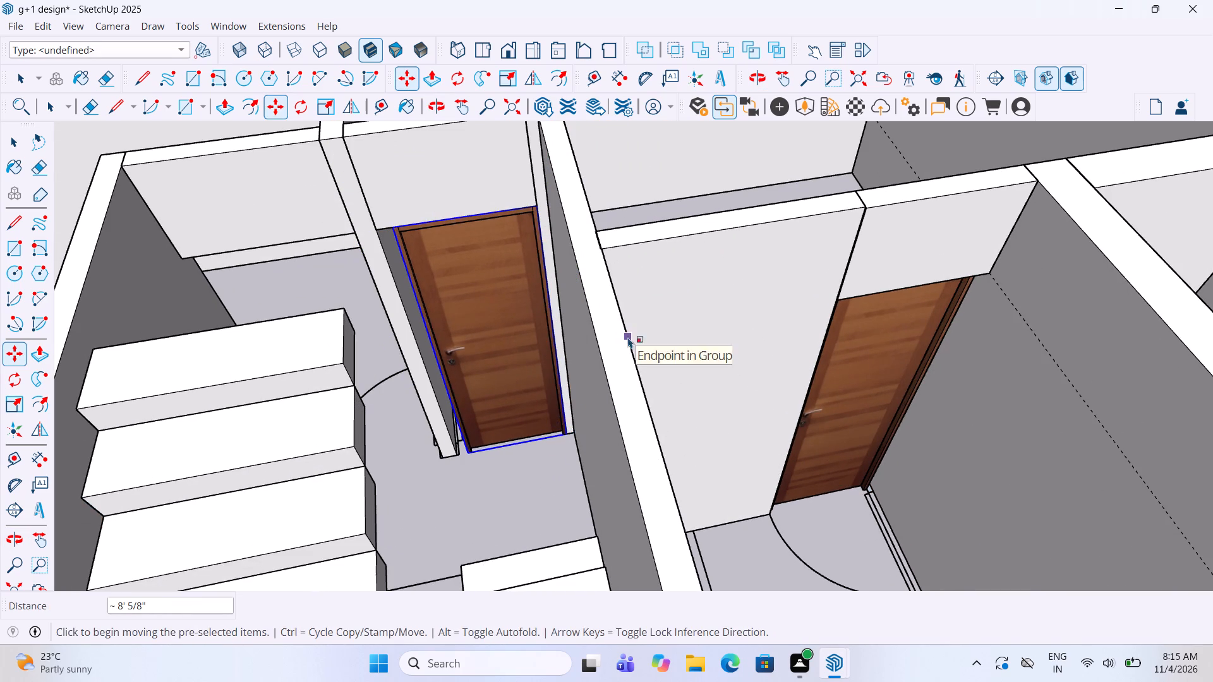
Scale the copied door along its width to fill the rear bedroom doorway beside the stairs.
key("s")
scroll(438, 356, "up", 3)
left_click_drag(439, 352, 429, 349)
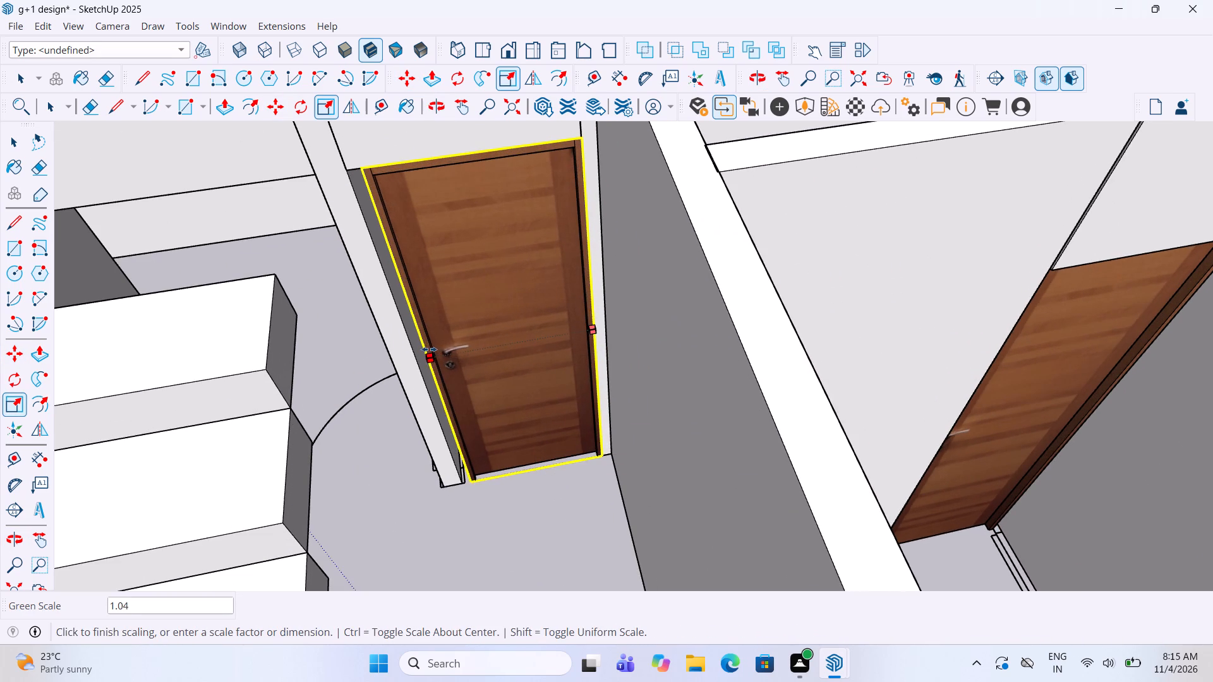
left_click_drag(429, 349, 414, 349)
scroll(536, 378, "down", 4)
middle_click_drag(536, 378, 441, 505)
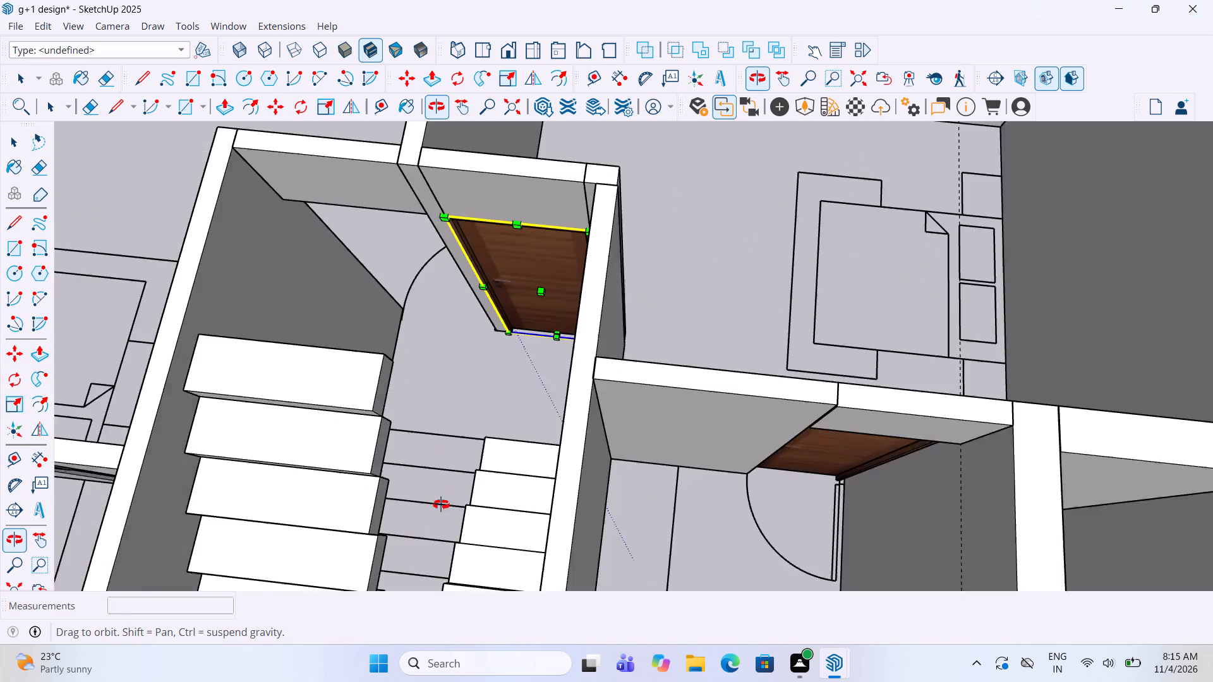
middle_click_drag(441, 505, 507, 481)
Copy the fitted bedroom door 3' 4 1/4" into the adjacent doorway across the partition wall, and deselect the copy.
key("m")
middle_click_drag(565, 392, 565, 390)
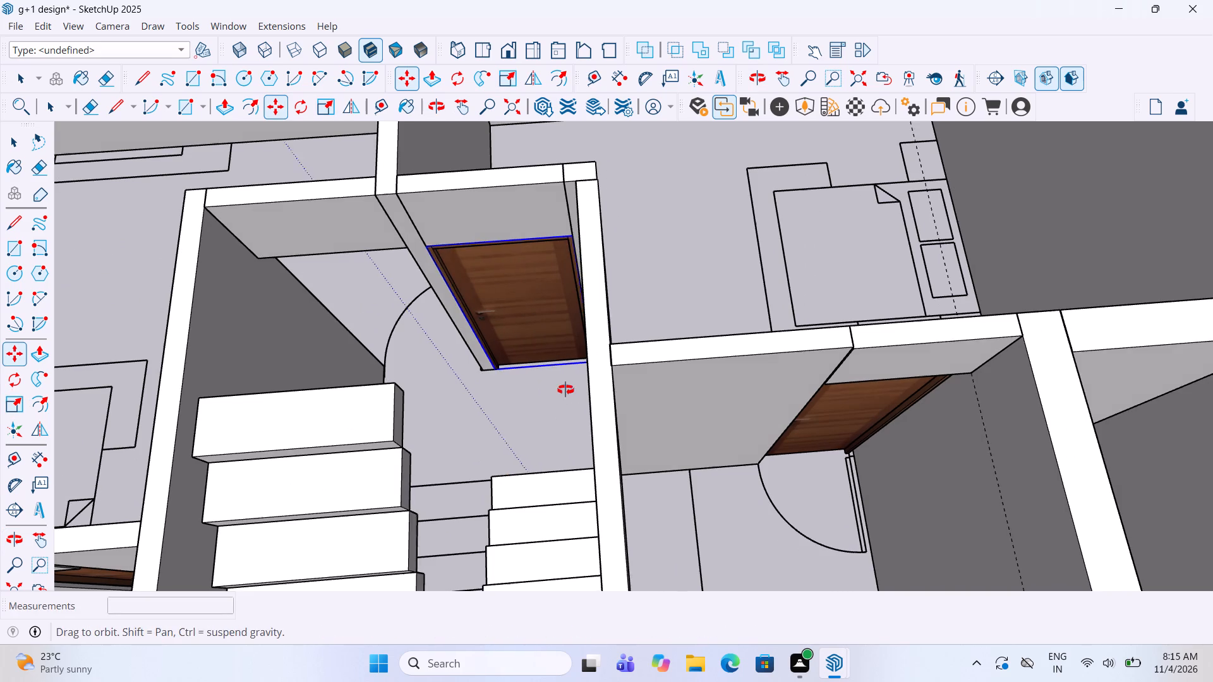
middle_click_drag(565, 390, 586, 378)
left_click(591, 369)
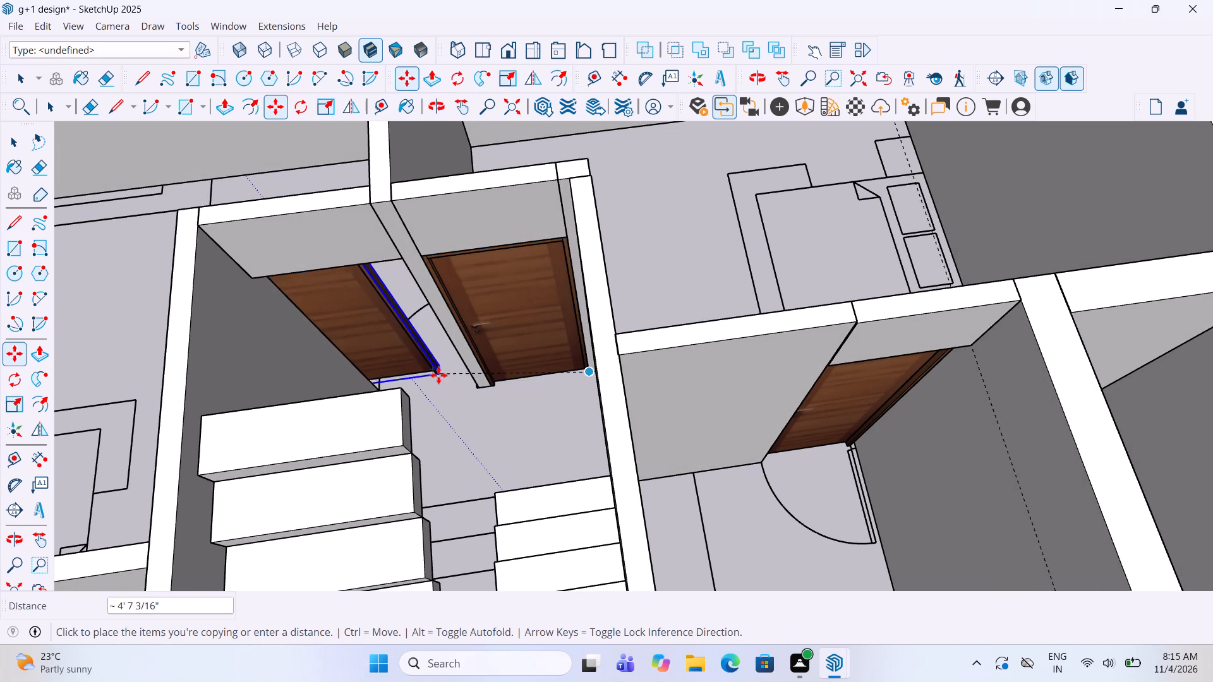
left_click(478, 387)
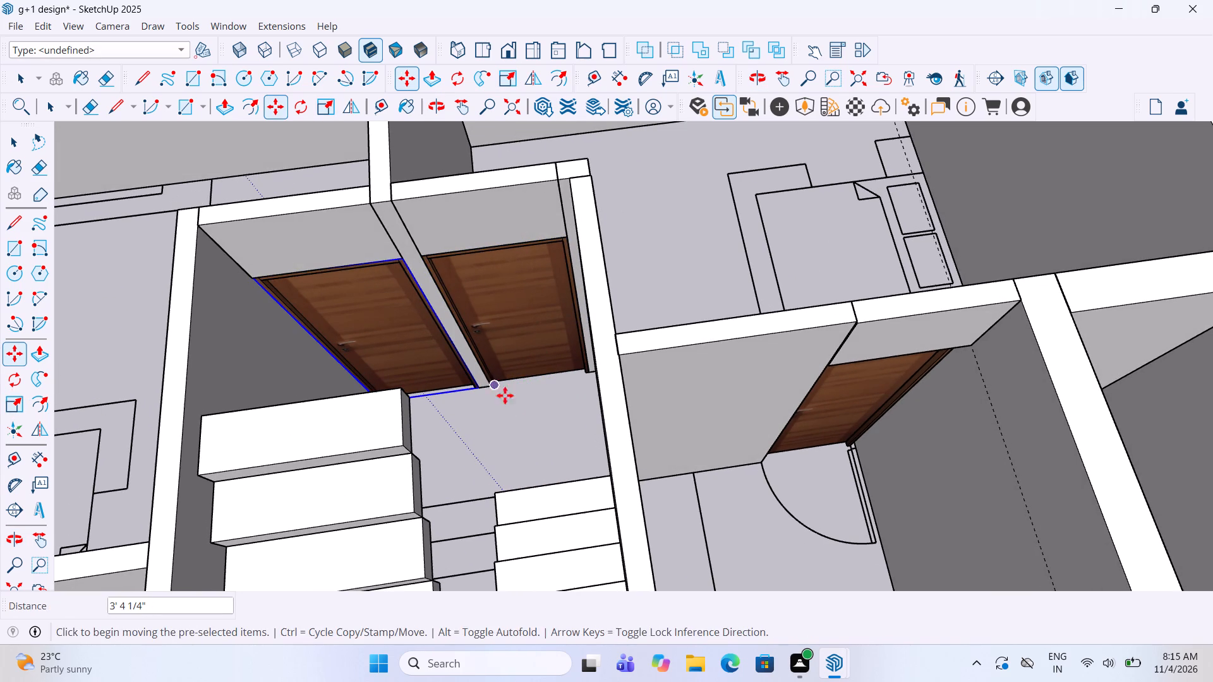
key("space")
left_click(516, 429)
Flip the copied bedroom door beside the stairs across its width so its handle sits on the opposite side.
scroll(733, 362, "down", 4)
middle_click_drag(495, 321, 895, 320)
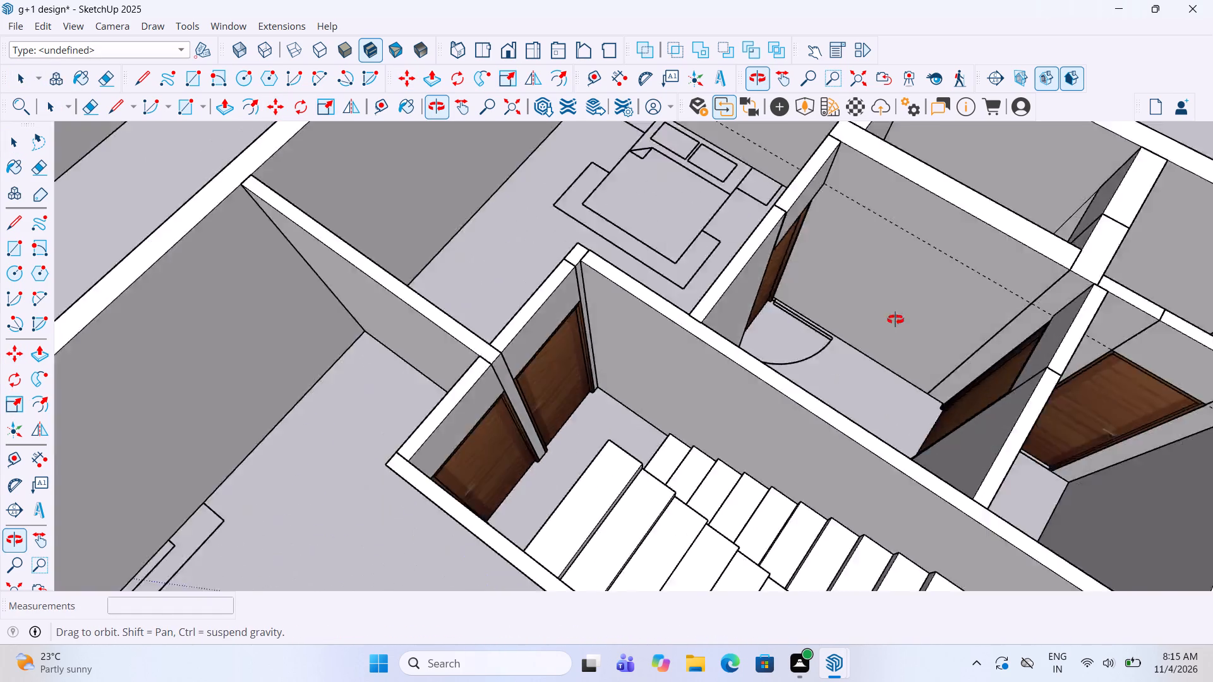
middle_click_drag(895, 320, 1212, 203)
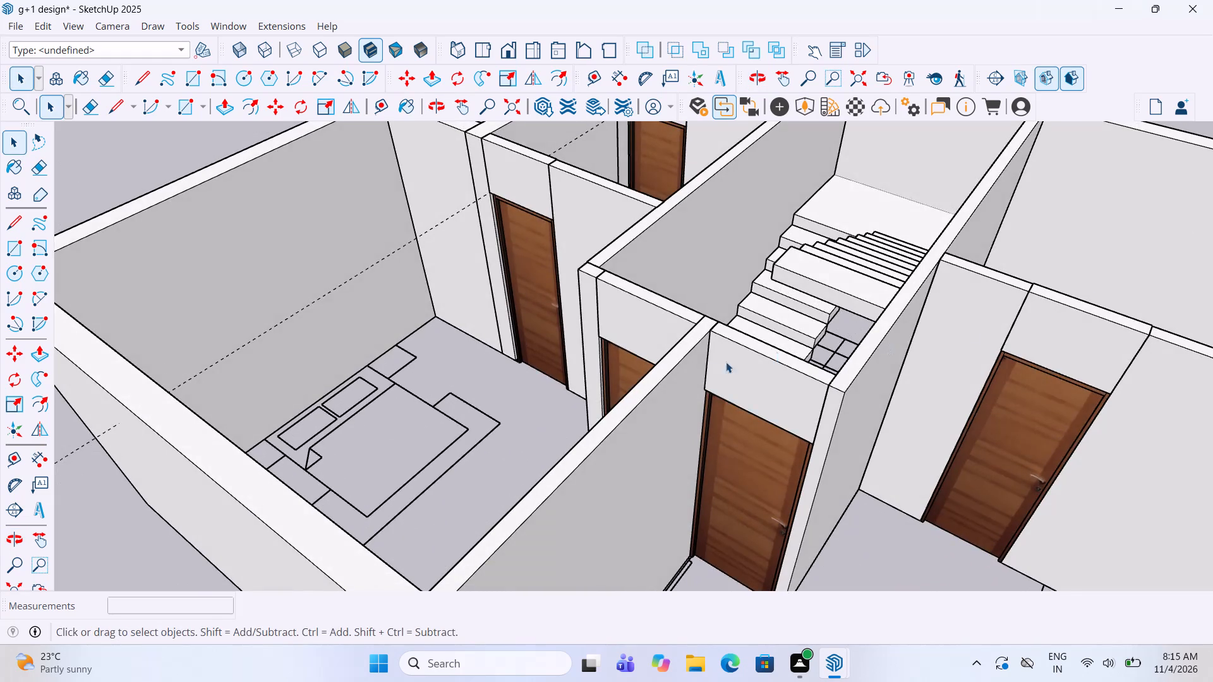
middle_click_drag(708, 365, 875, 424)
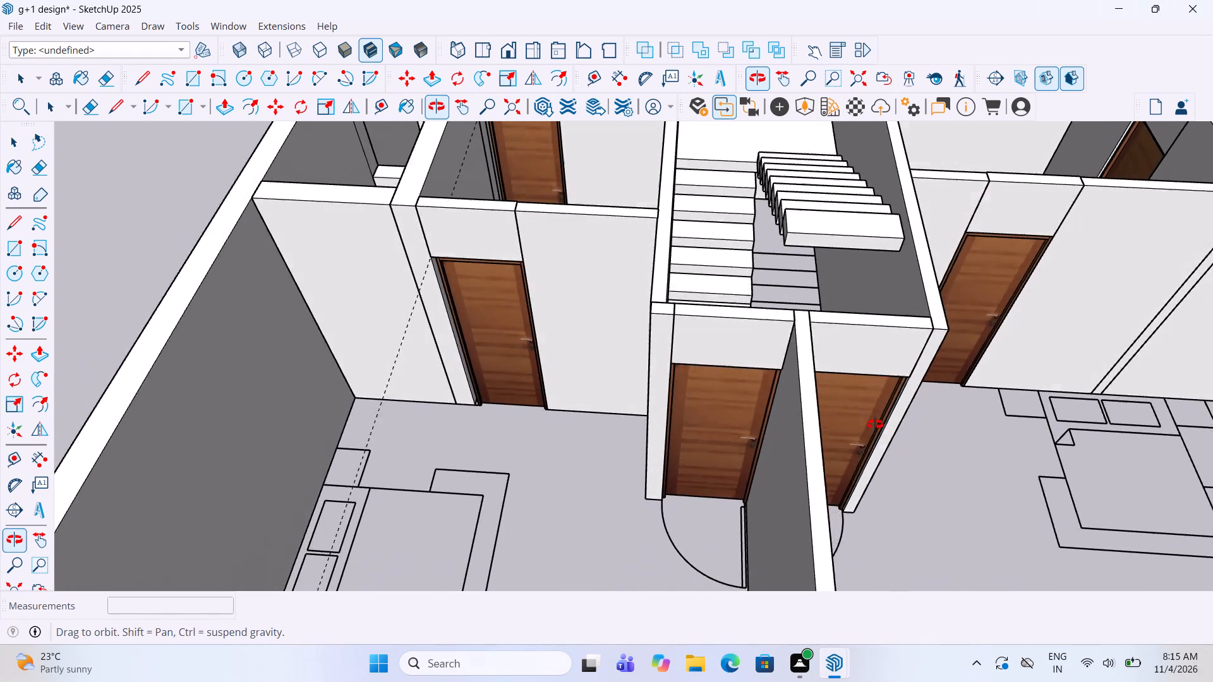
middle_click_drag(875, 424, 874, 395)
left_click(751, 435)
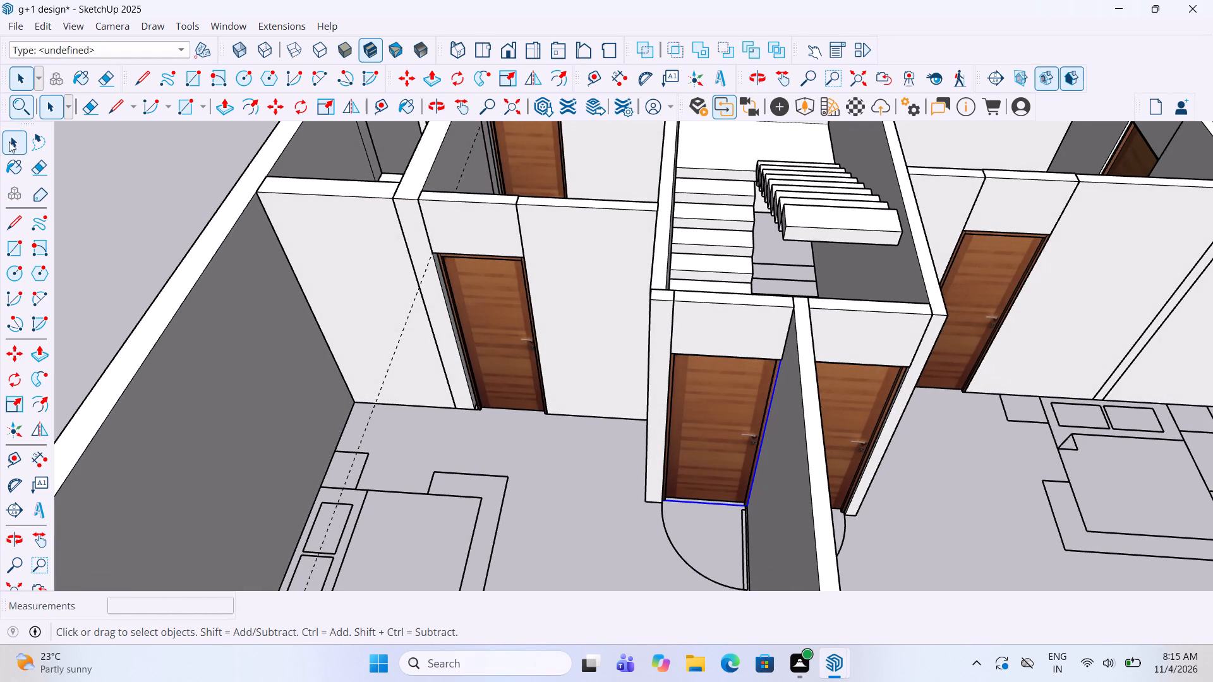
left_click(30, 428)
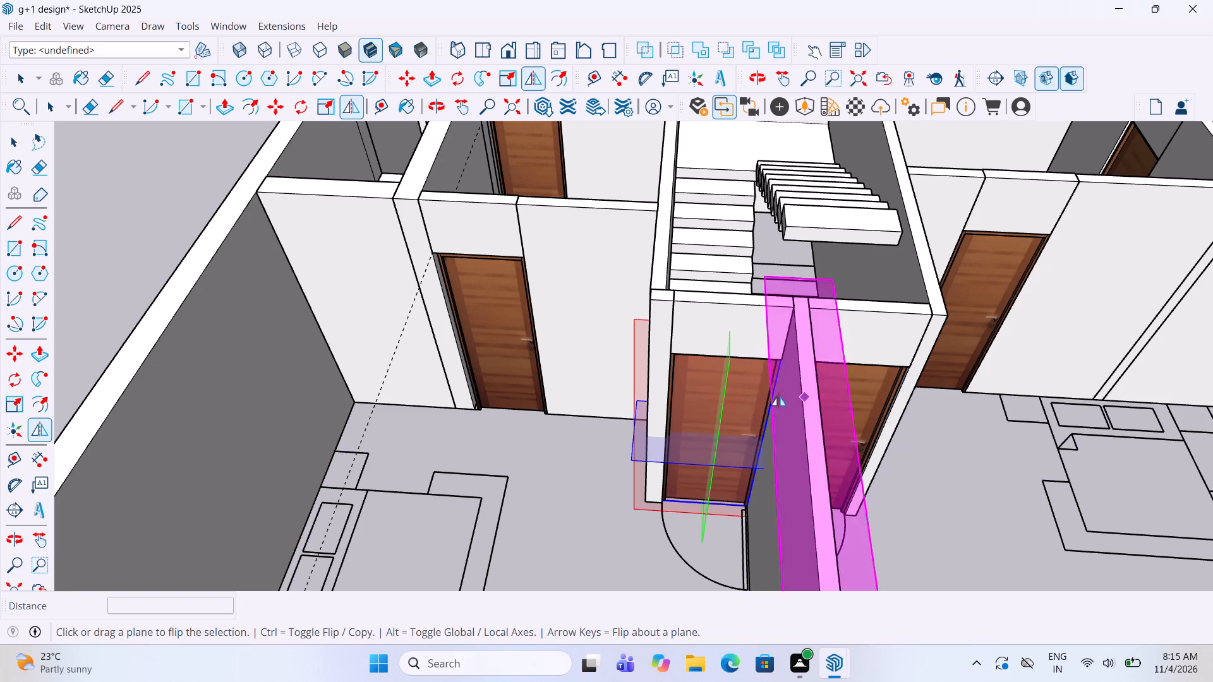
left_click(728, 386)
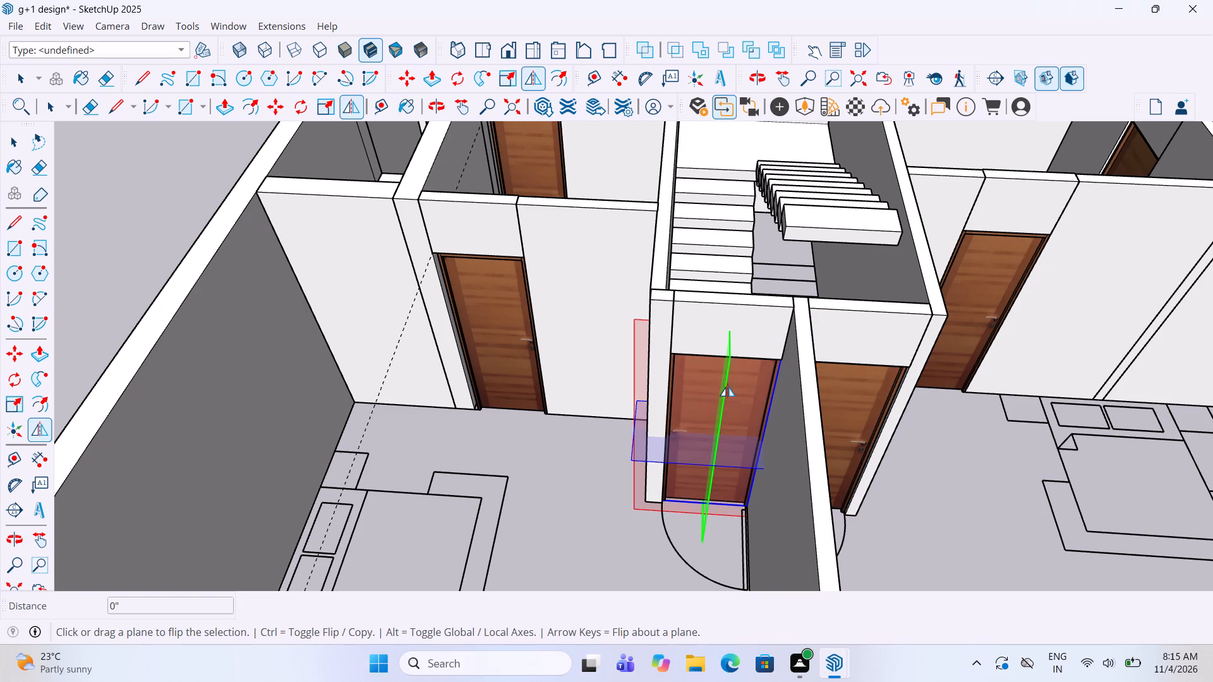
key("Escape")
key("space")
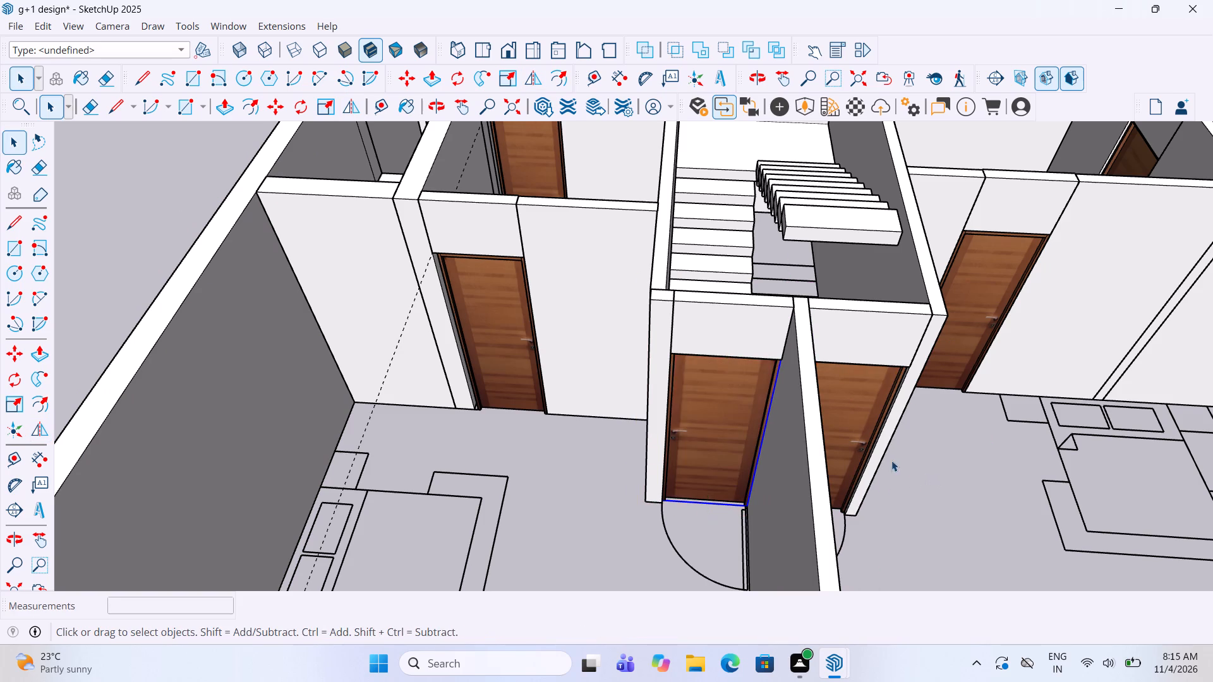
Examine the doors and wall openings on both floor models to check which openings still need a fitting.
middle_click_drag(889, 458, 833, 441)
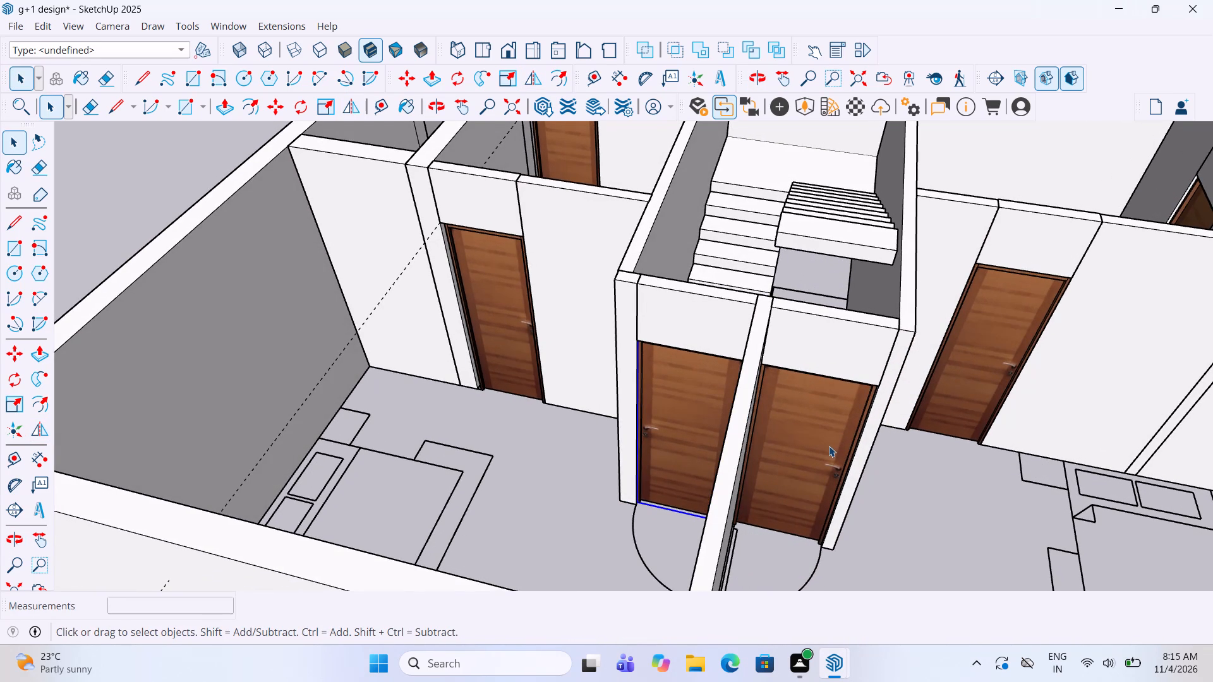
scroll(604, 490, "down", 2)
middle_click_drag(536, 406, 574, 419)
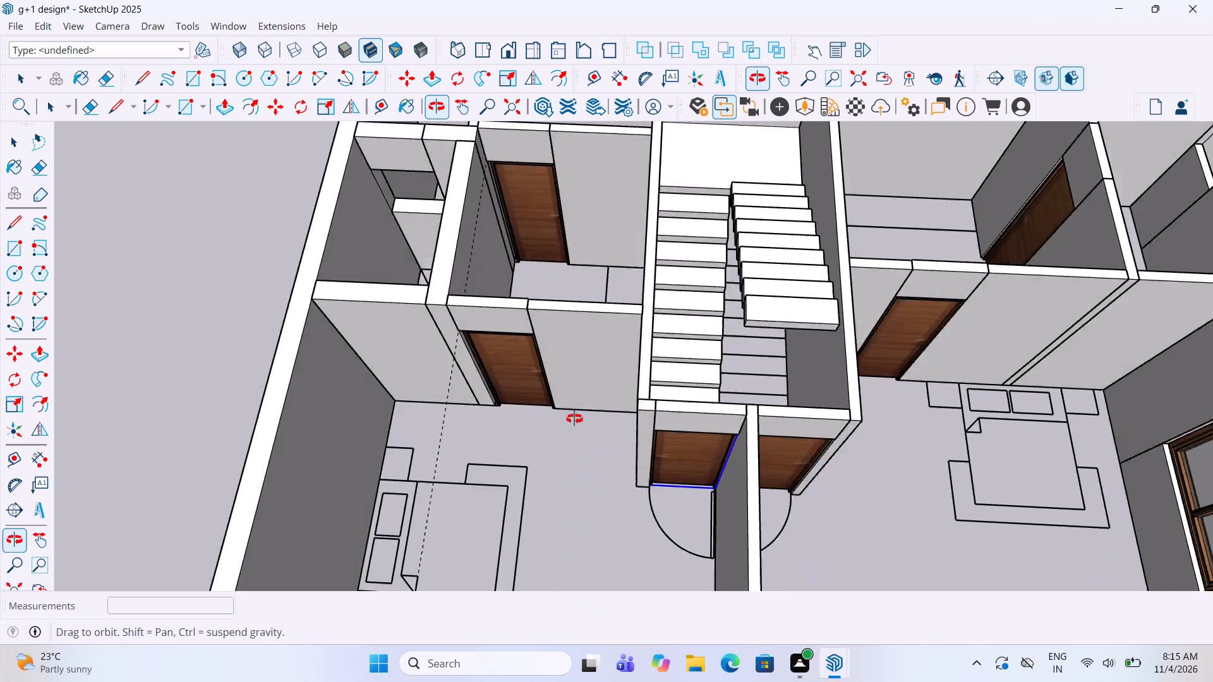
middle_click_drag(574, 419, 597, 522)
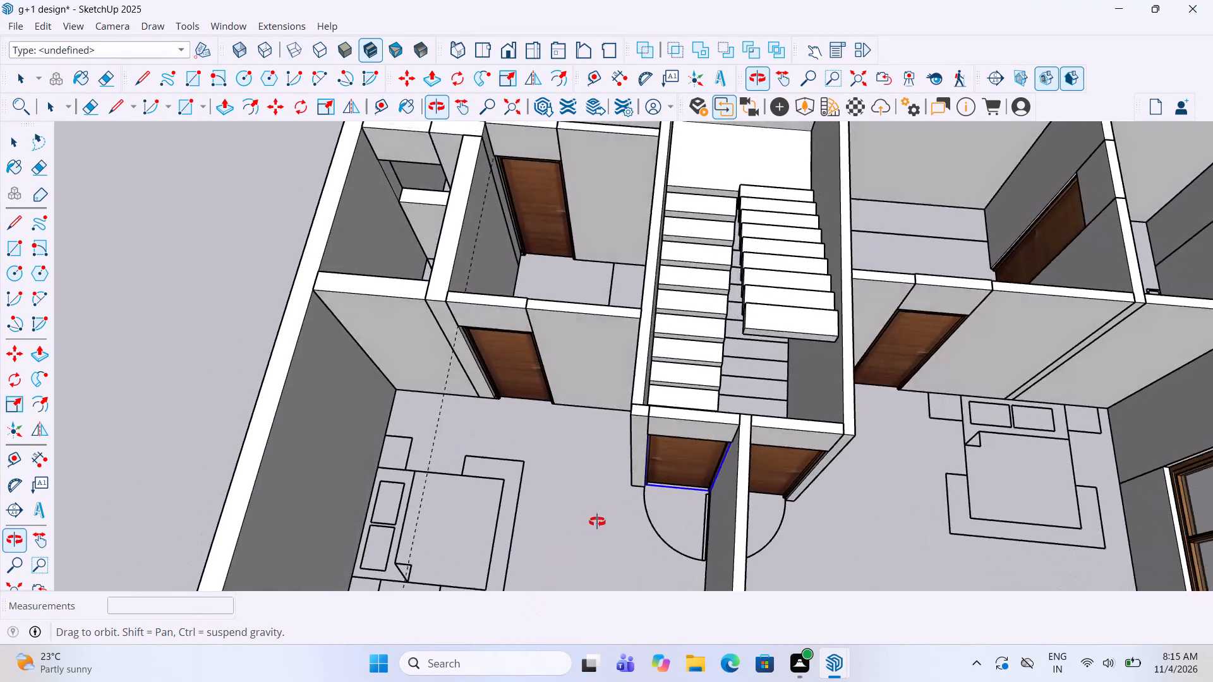
middle_click_drag(597, 522, 568, 508)
scroll(547, 417, "down", 3)
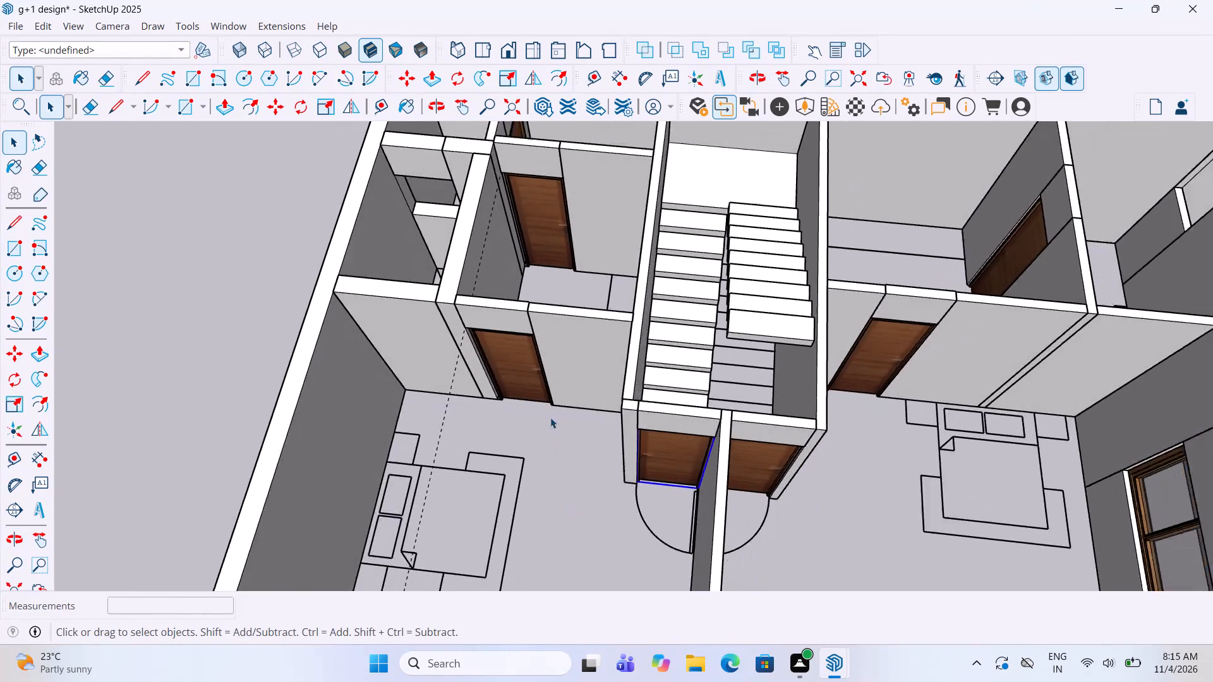
scroll(550, 417, "down", 3)
scroll(1082, 323, "up", 3)
middle_click_drag(1083, 321, 612, 306)
scroll(663, 274, "down", 3)
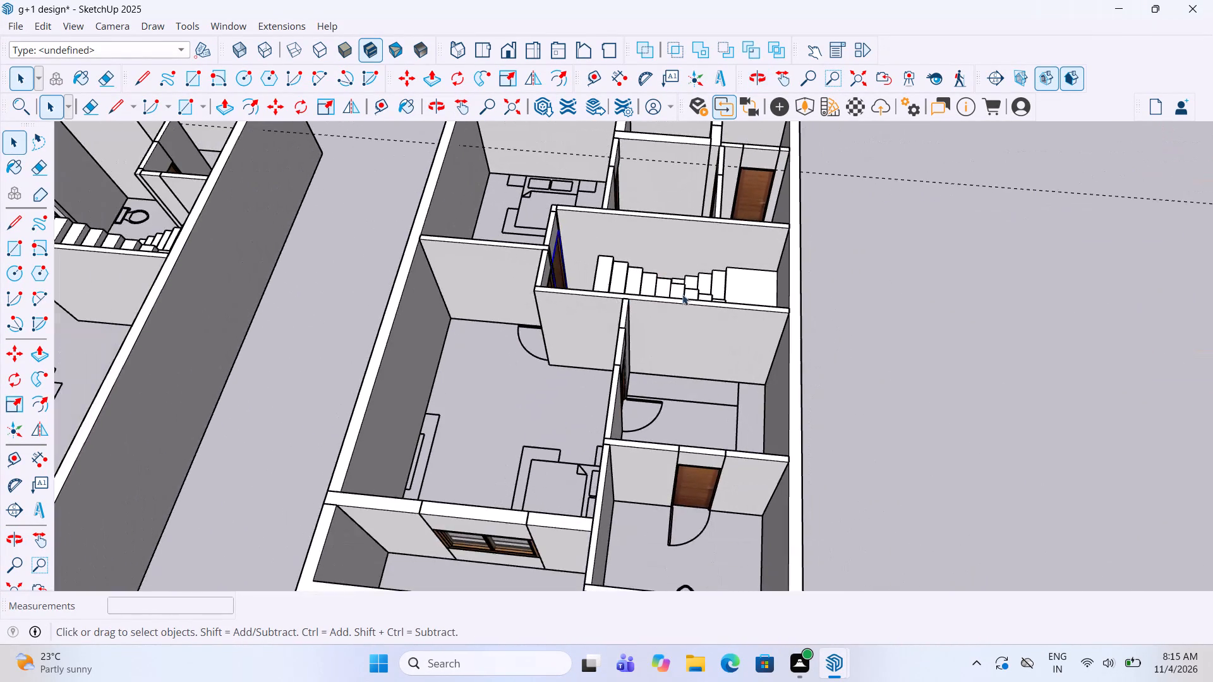
scroll(719, 441, "up", 2)
scroll(793, 402, "down", 10)
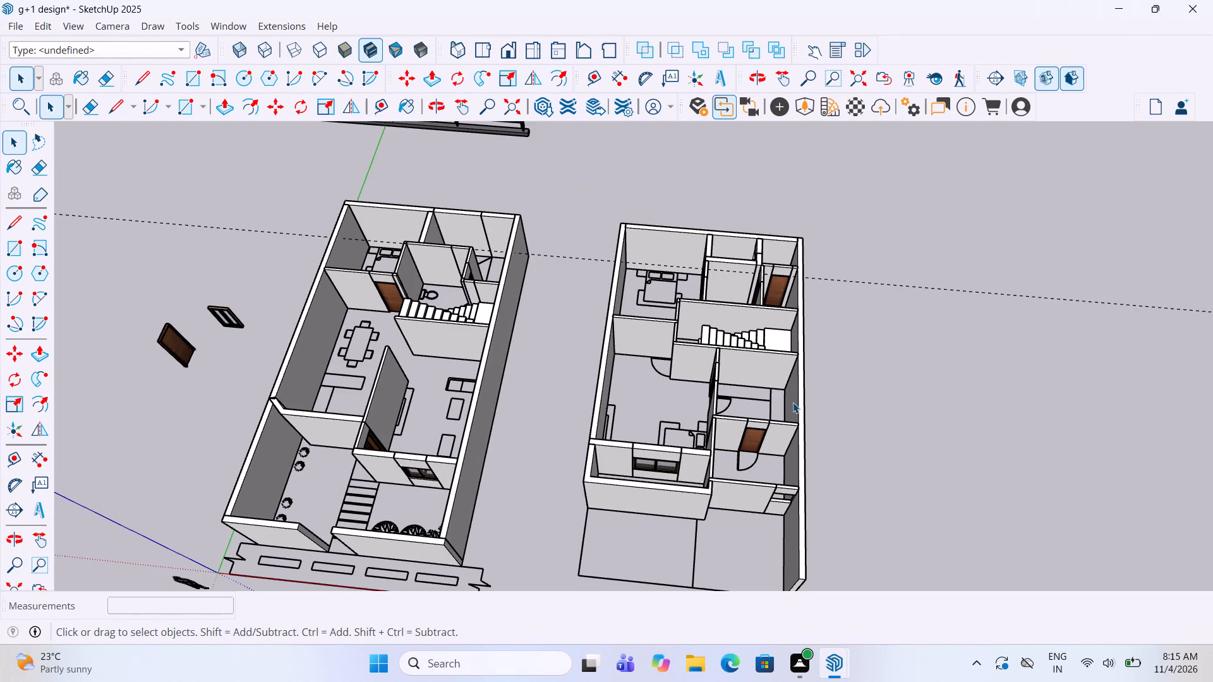
scroll(790, 406, "down", 4)
scroll(356, 416, "up", 4)
scroll(419, 287, "up", 6)
middle_click_drag(419, 286, 452, 230)
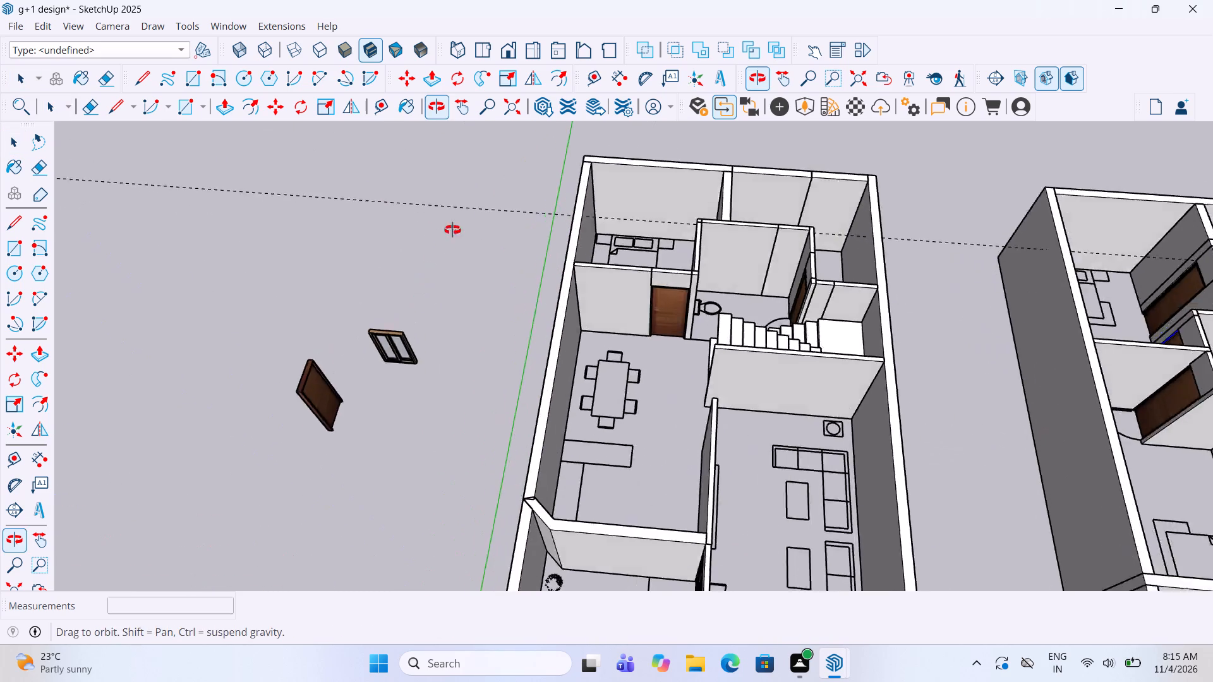
middle_click_drag(452, 230, 495, 173)
scroll(496, 172, "down", 3)
scroll(505, 219, "up", 3)
middle_click(505, 219)
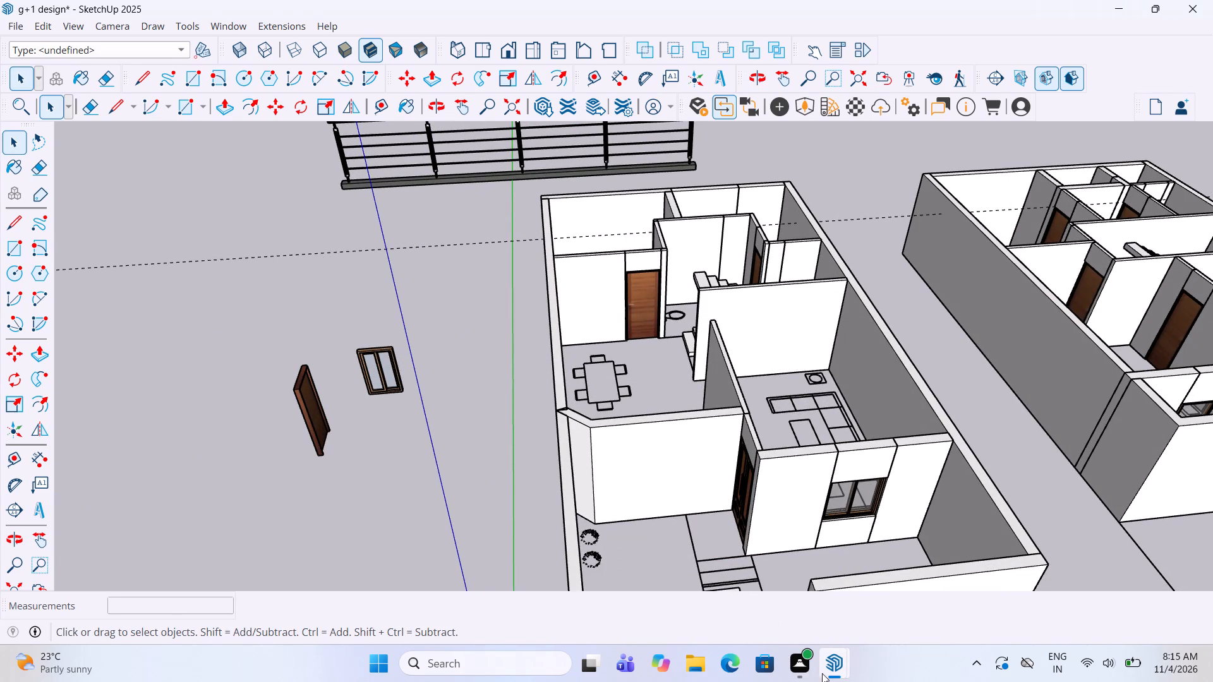
Switch to Google Chrome, open the 3D Warehouse site and search its models for "ventilator".
left_click(456, 666)
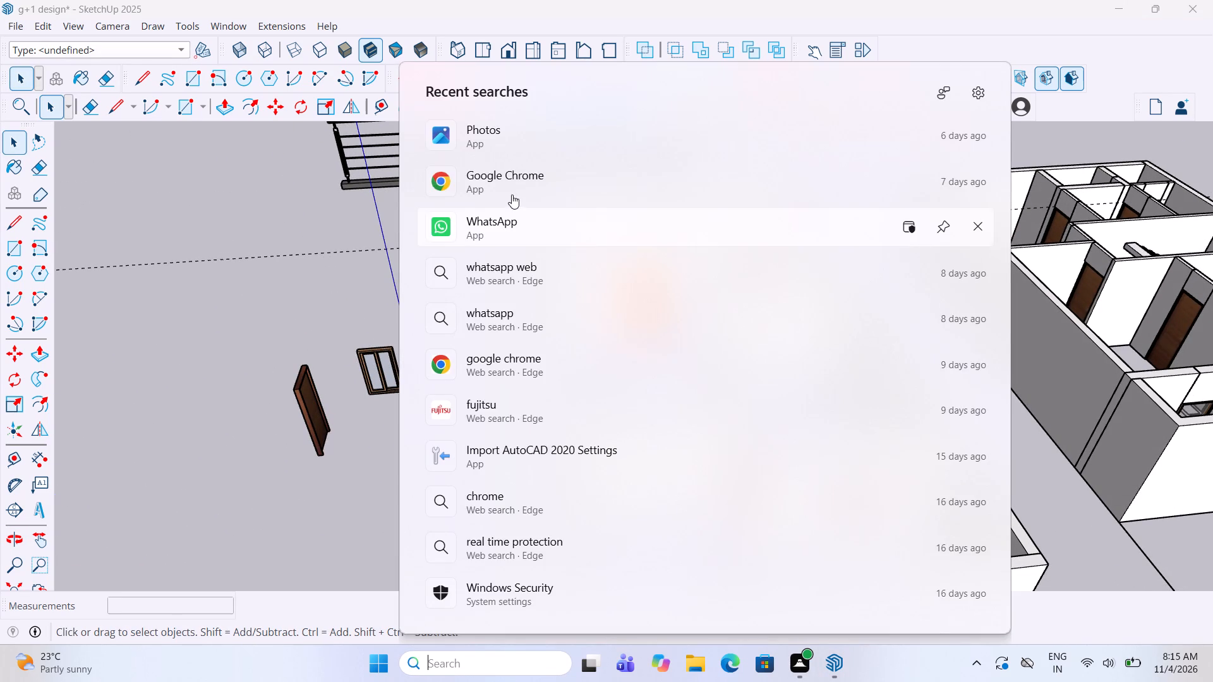
left_click(512, 193)
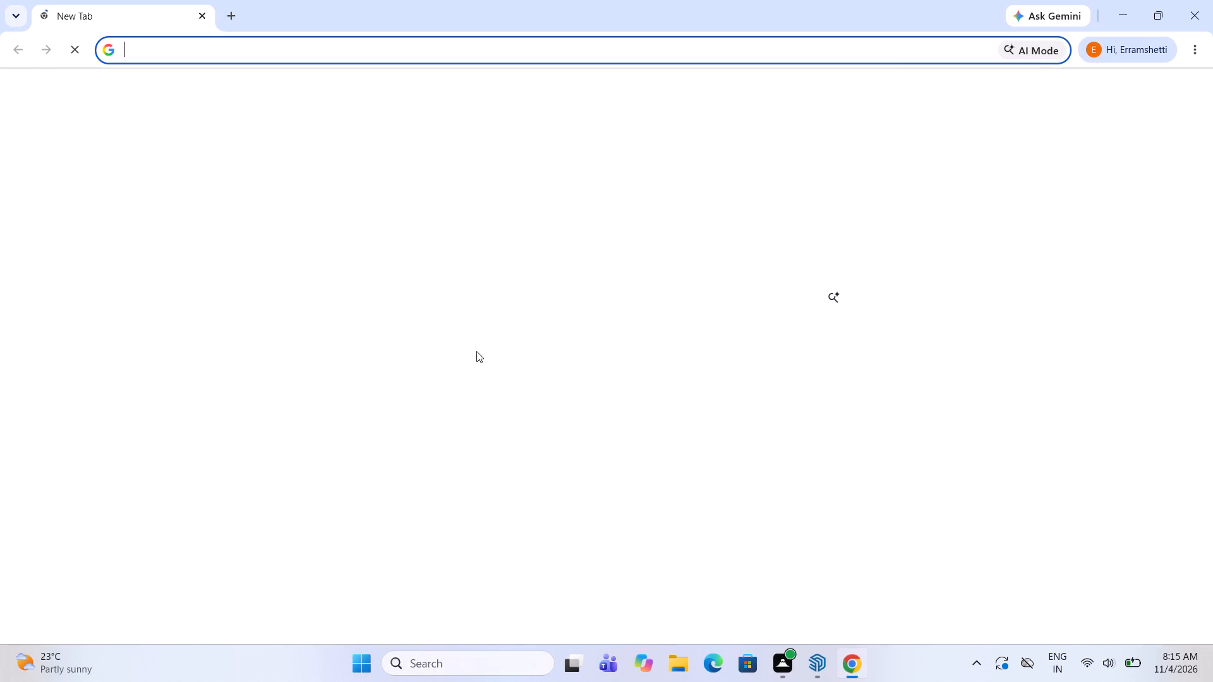
left_click(474, 291)
left_click(452, 337)
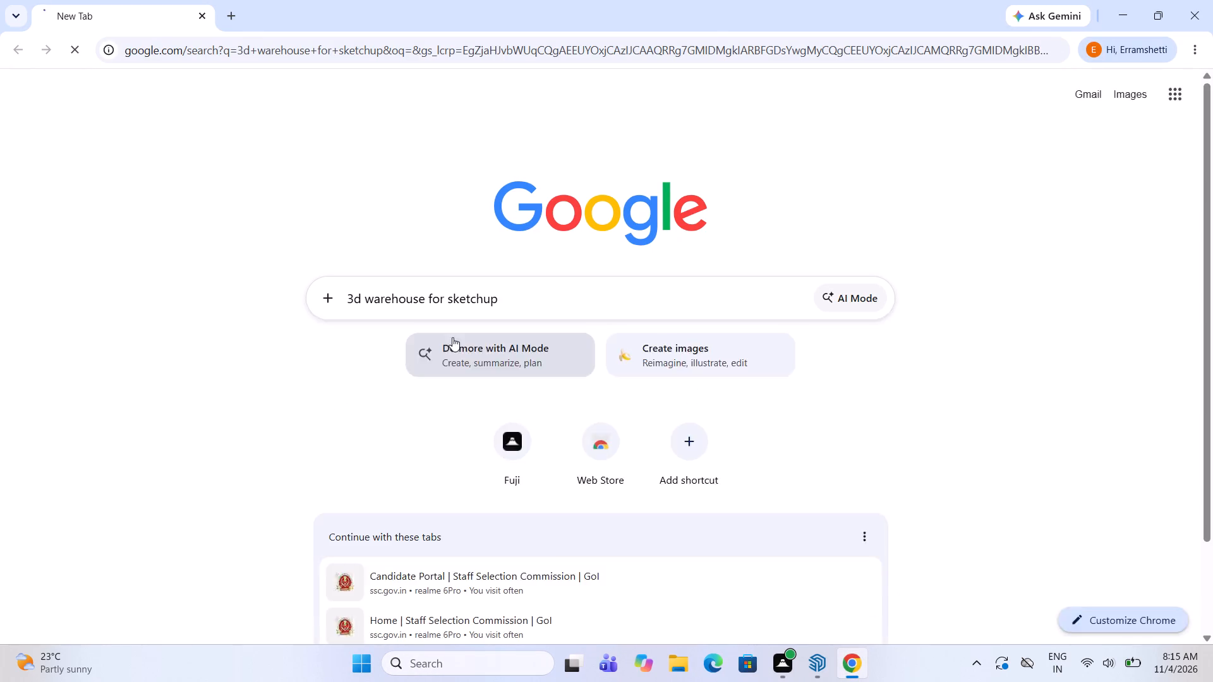
left_click(243, 244)
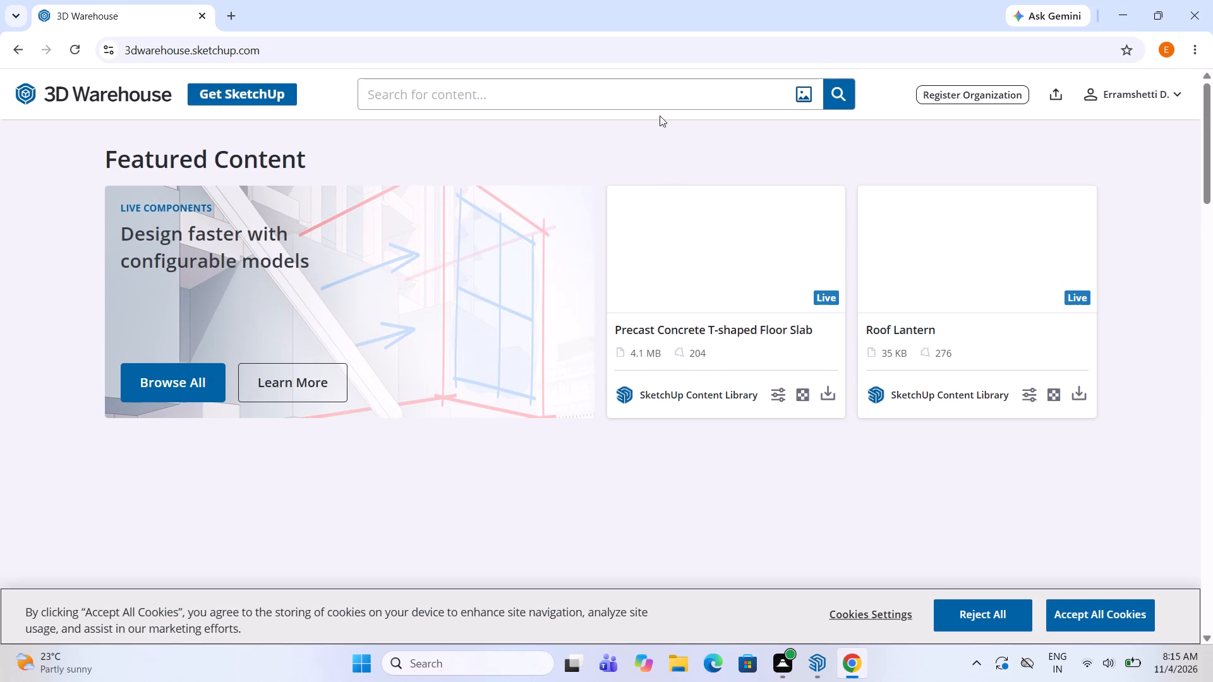
left_click(543, 101)
type("ventilator")
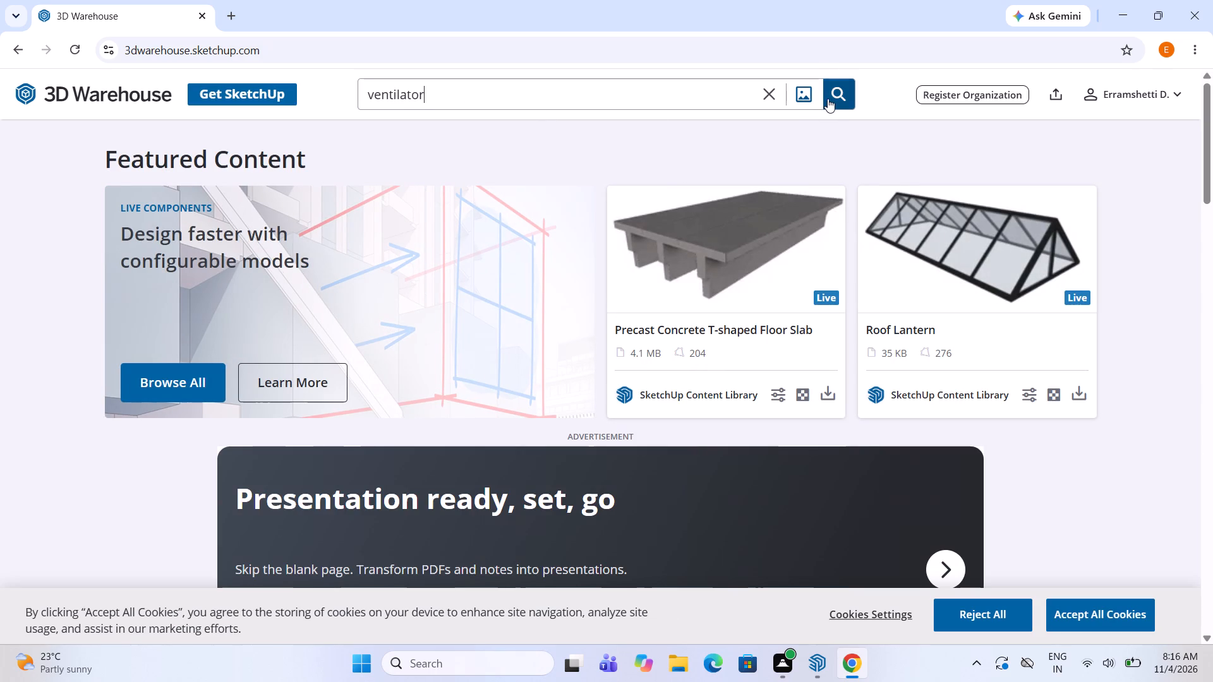
double_click(831, 99)
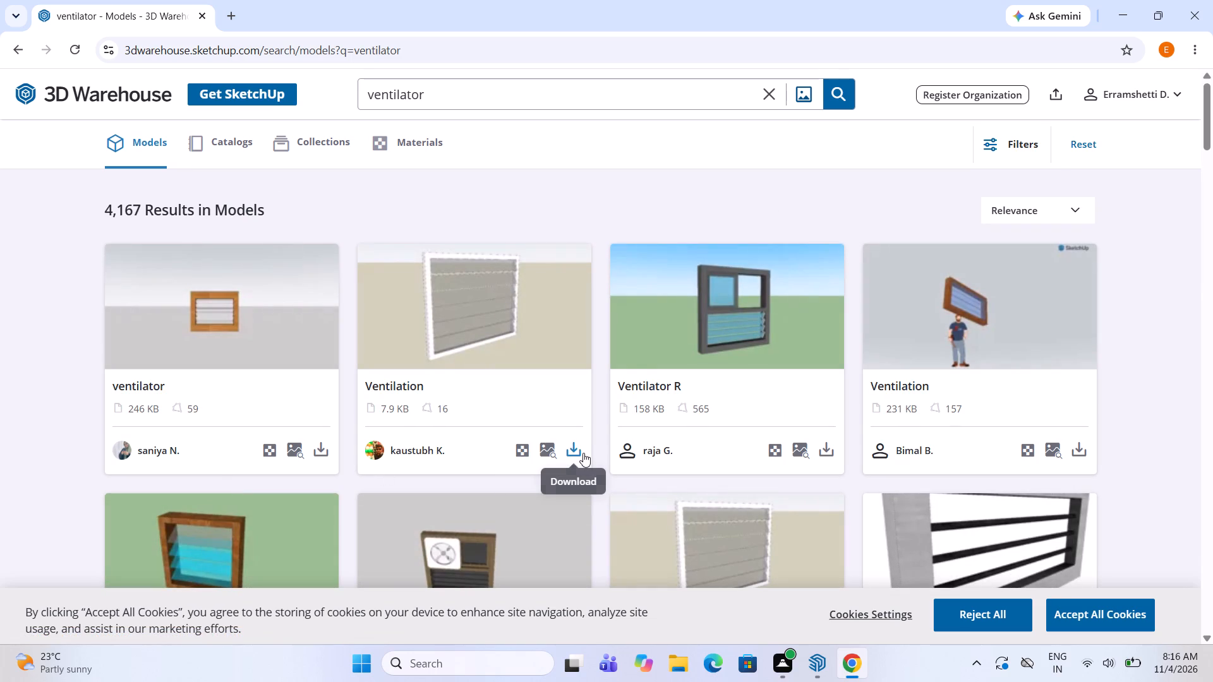
Download the white-framed louvred Ventilation model (7.9 KB) as a SketchUp file, and browse the remaining results.
left_click(577, 444)
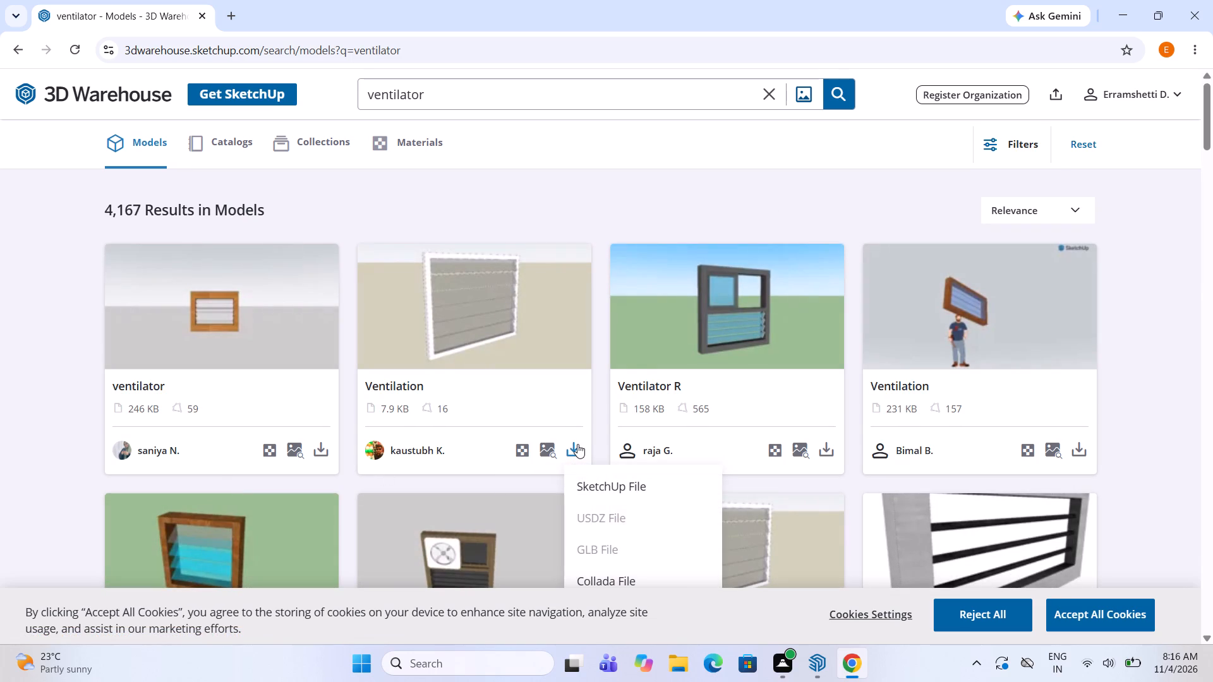
left_click(587, 488)
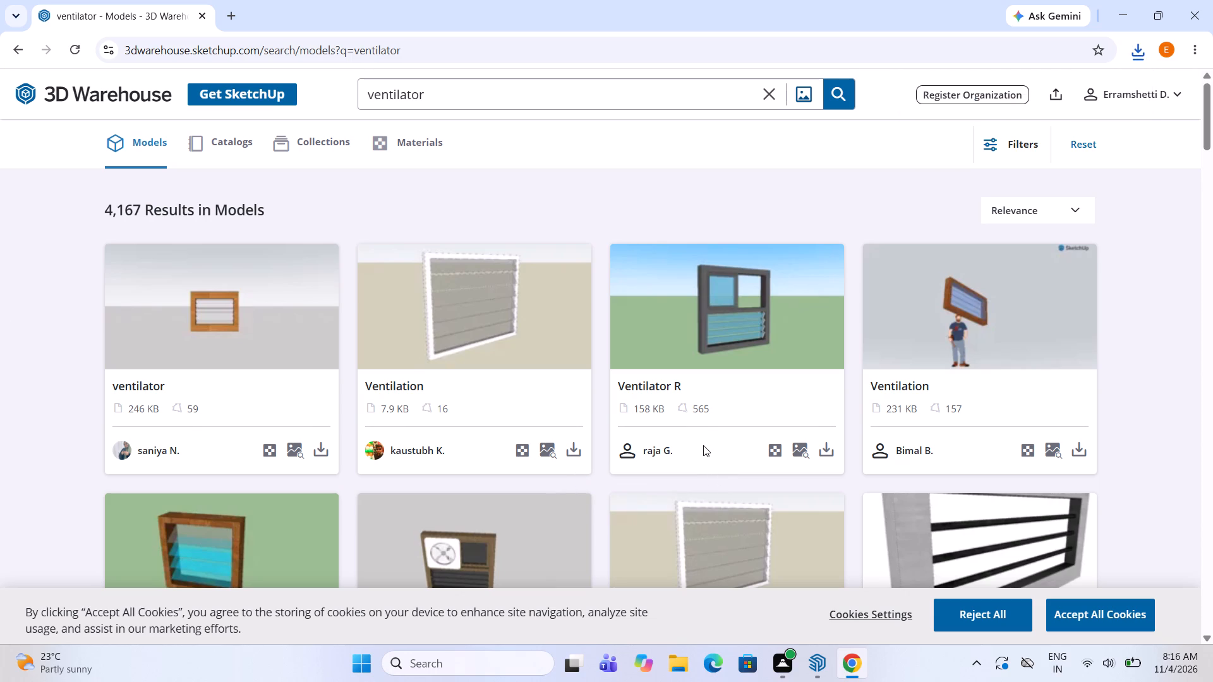
scroll(703, 444, "down", 4)
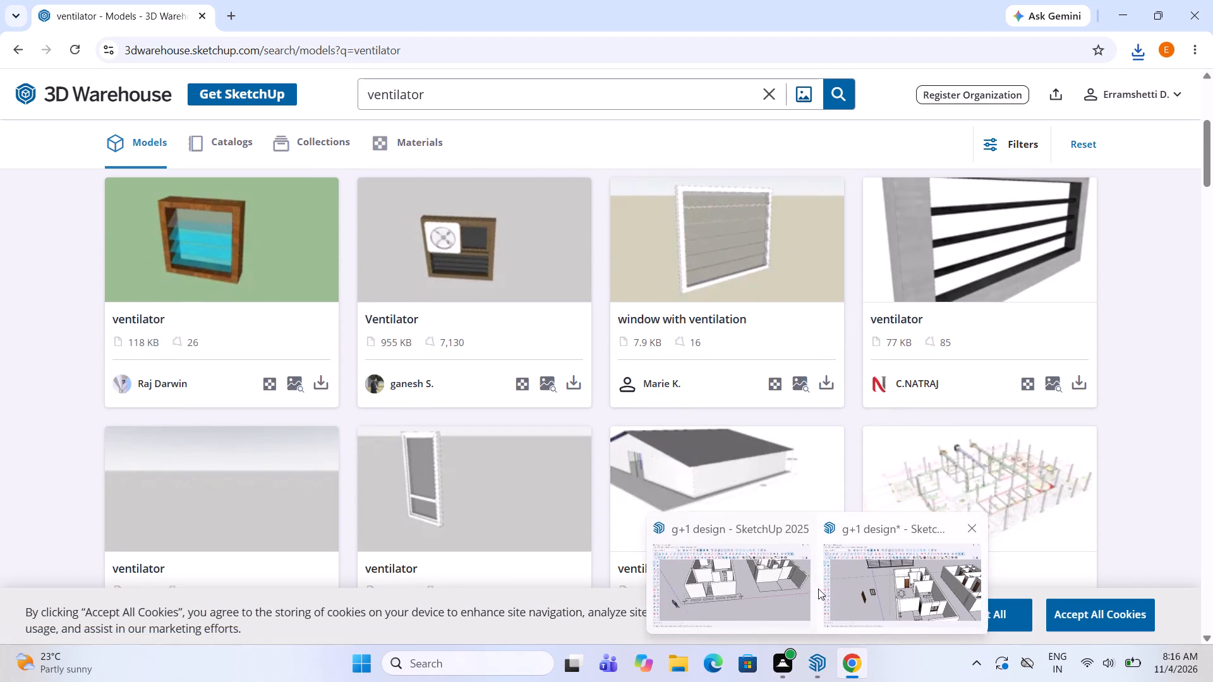
Switch back to the g+1 design model in SketchUp and import Vwntilation+window (2) from Downloads.
left_click(911, 587)
scroll(732, 373, "down", 1)
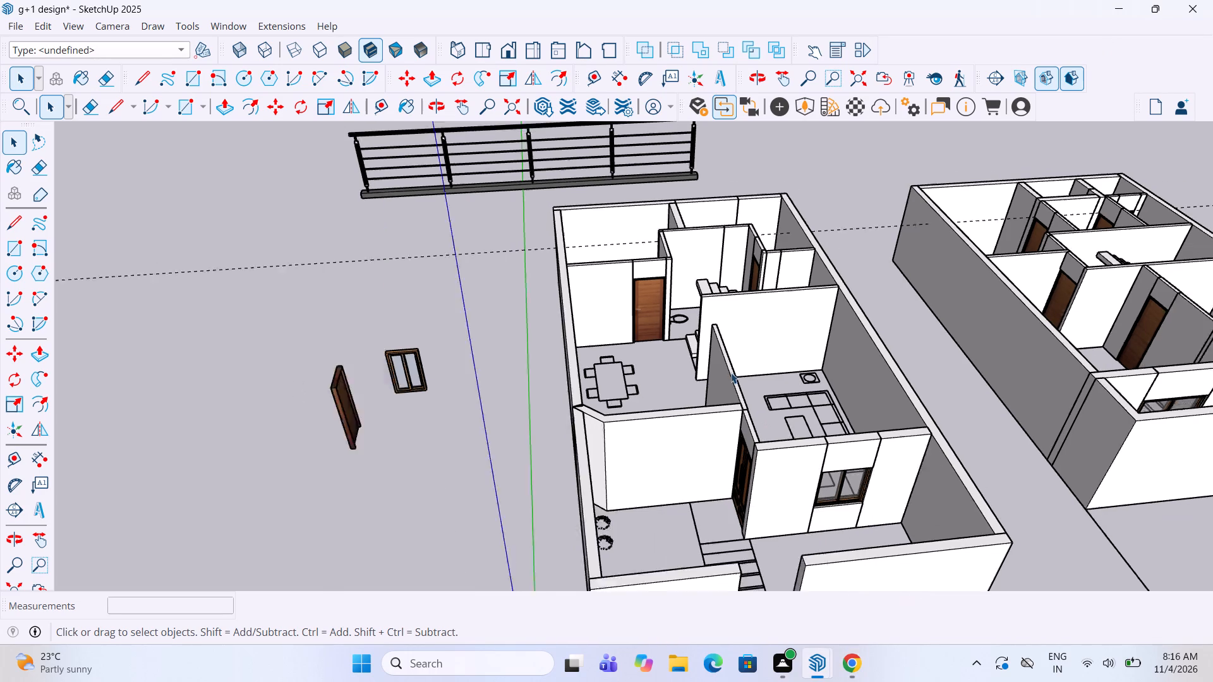
scroll(731, 373, "down", 2)
scroll(715, 376, "up", 2)
middle_click(715, 376)
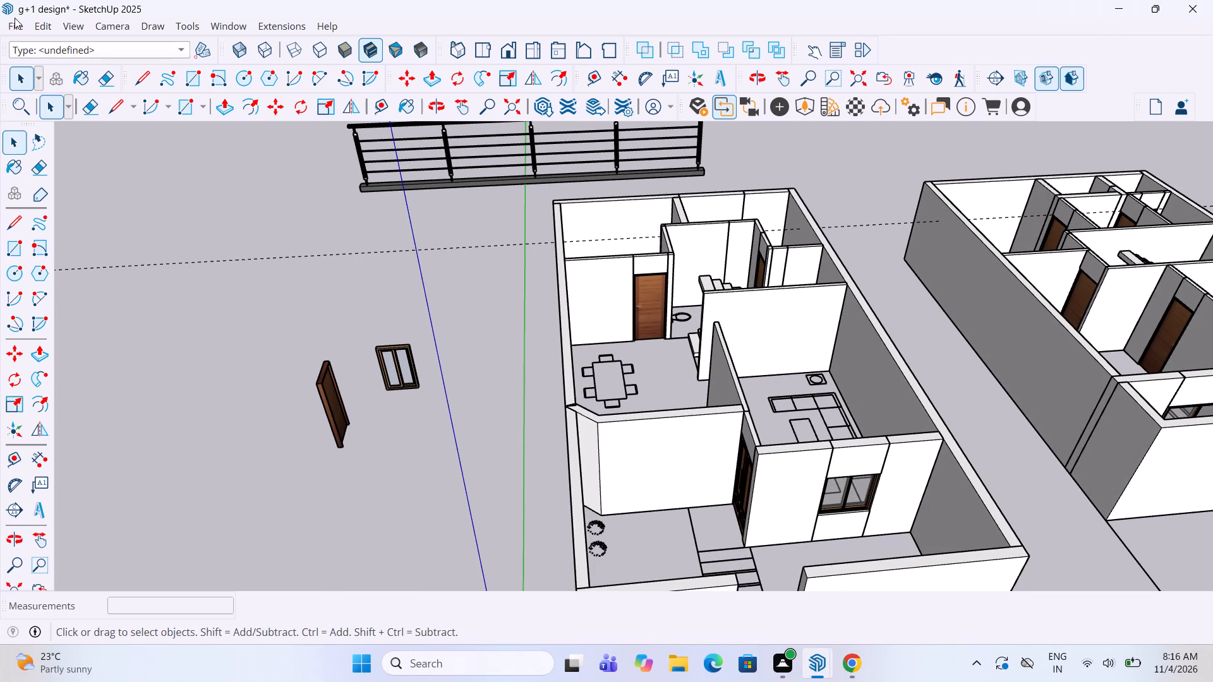
left_click(15, 18)
left_click(19, 27)
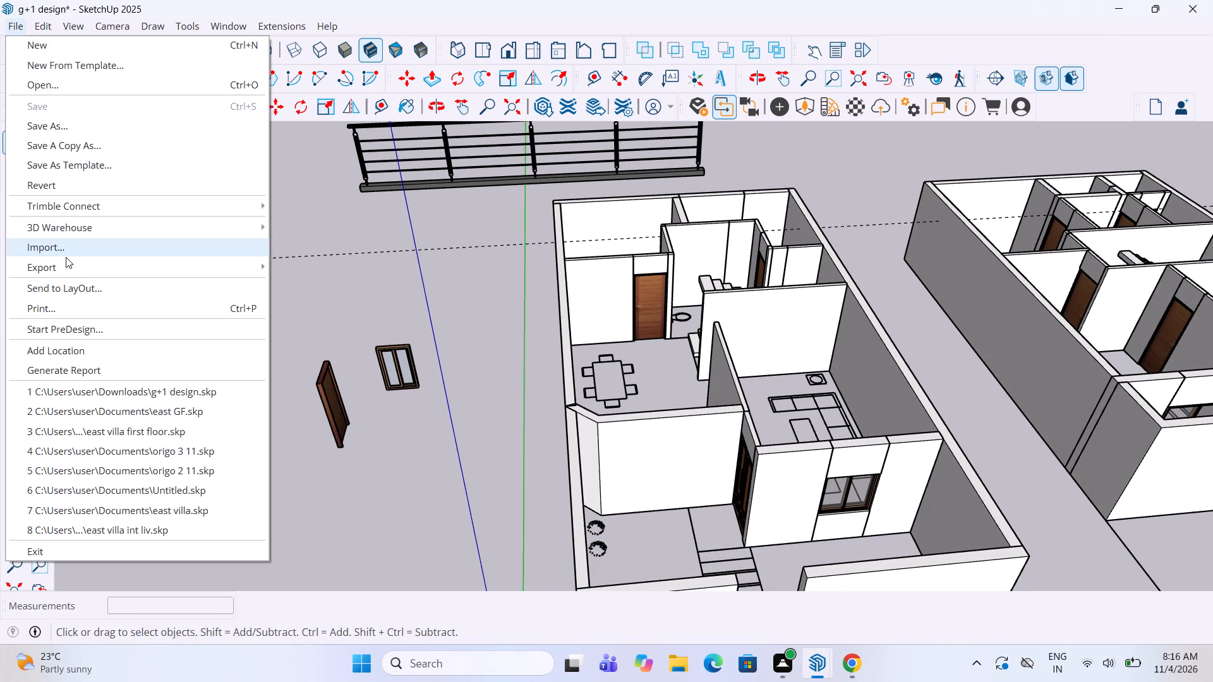
left_click(66, 257)
left_click(63, 239)
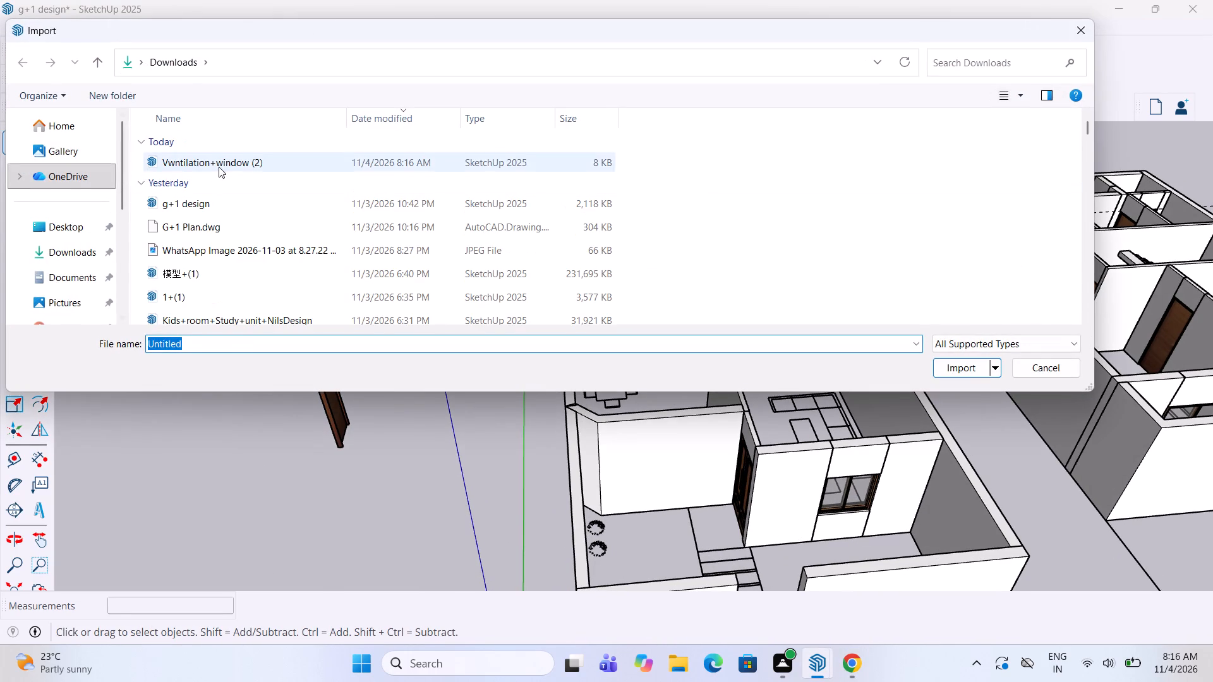
left_click(219, 167)
left_click(959, 365)
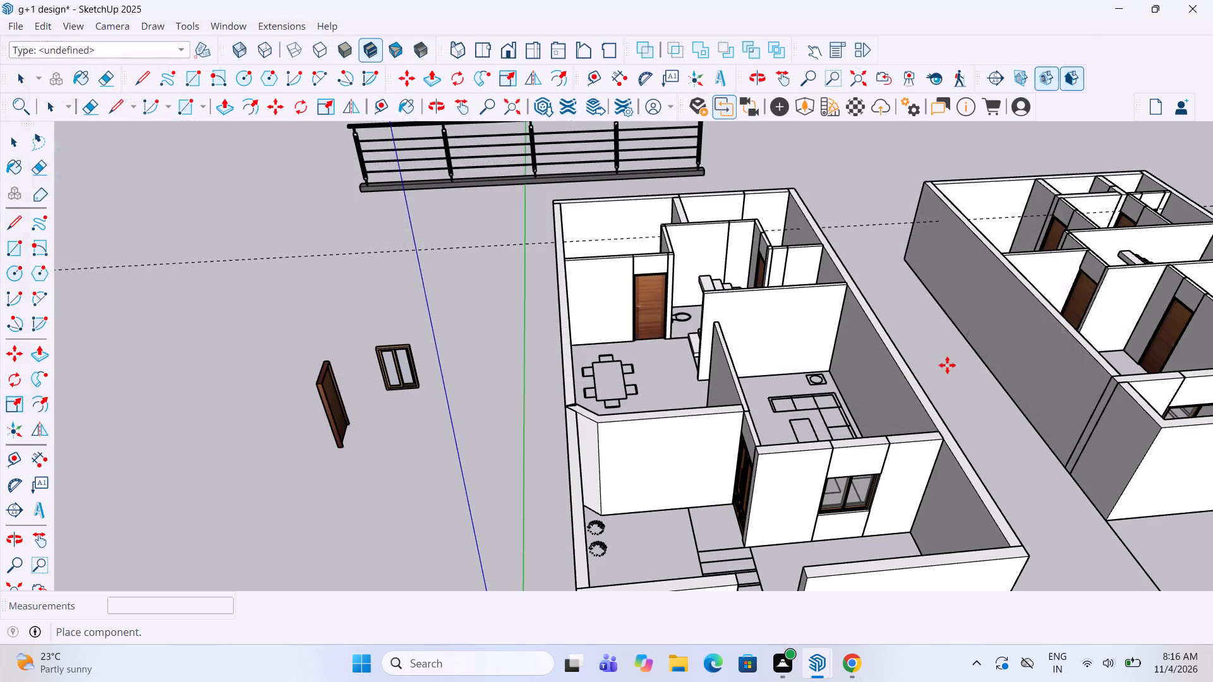
Place the imported louvred ventilator on the empty ground outside the upper-floor model, near the small rear shaft and its ventilator opening.
scroll(612, 371, "down", 5)
scroll(621, 356, "up", 3)
middle_click_drag(617, 348, 662, 363)
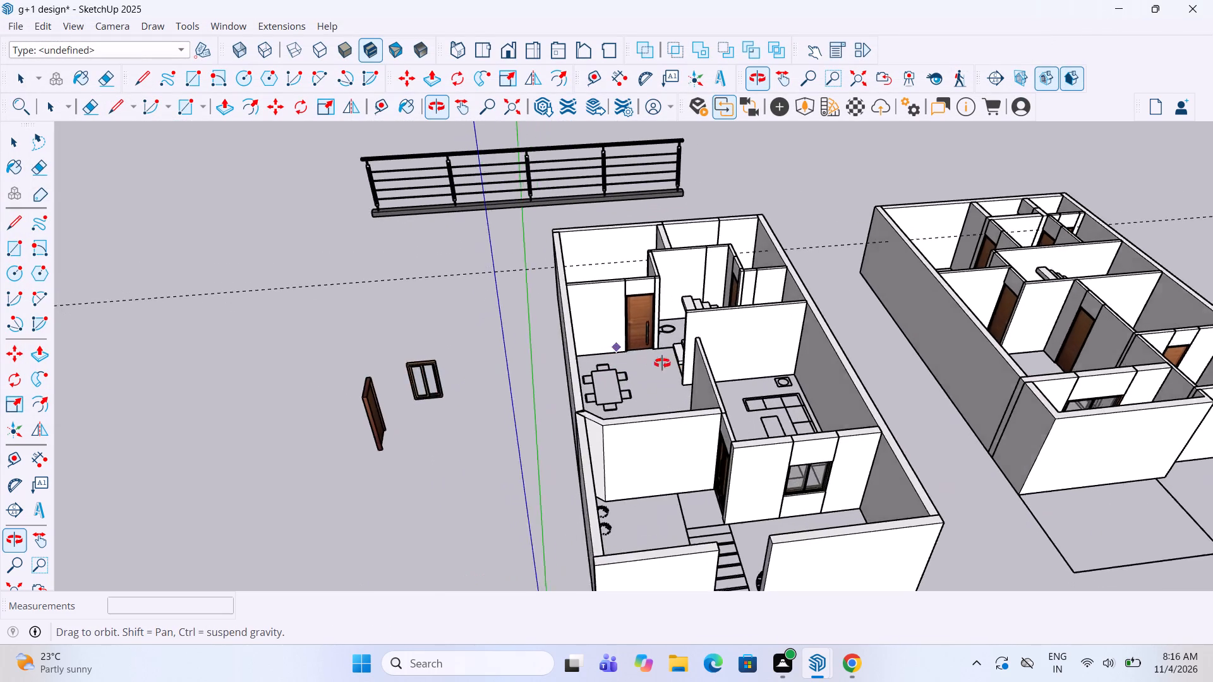
middle_click_drag(662, 363, 840, 458)
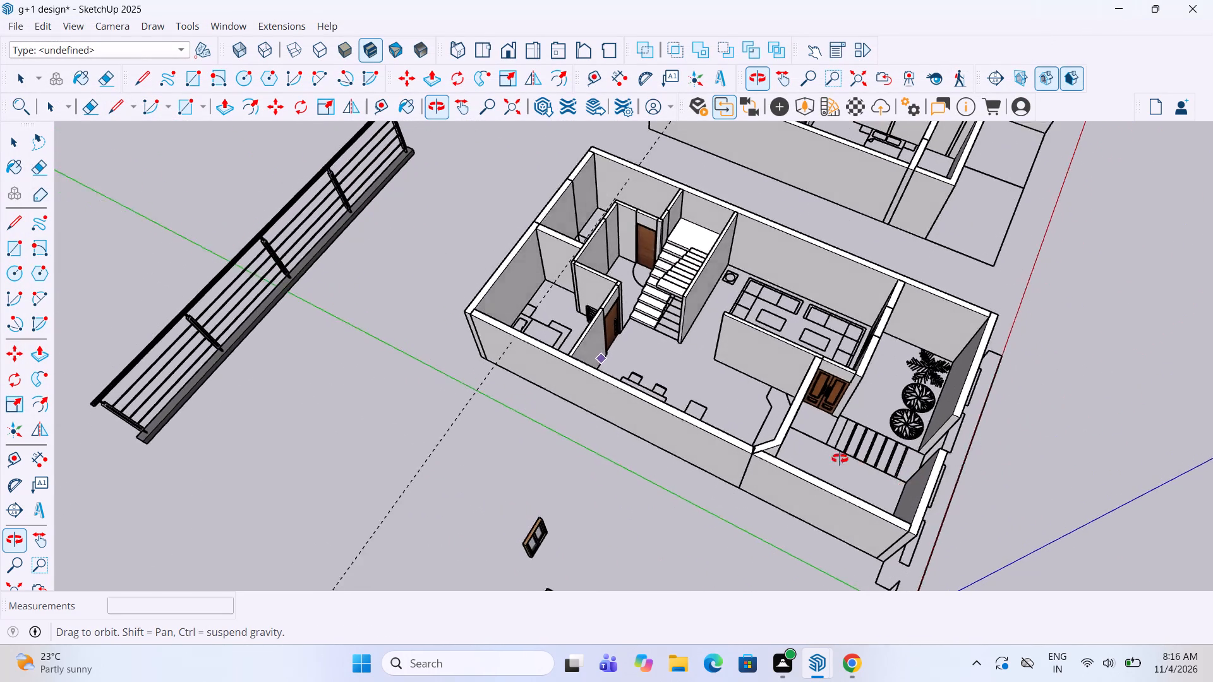
middle_click_drag(840, 458, 594, 475)
scroll(598, 438, "down", 4)
middle_click_drag(457, 287, 781, 330)
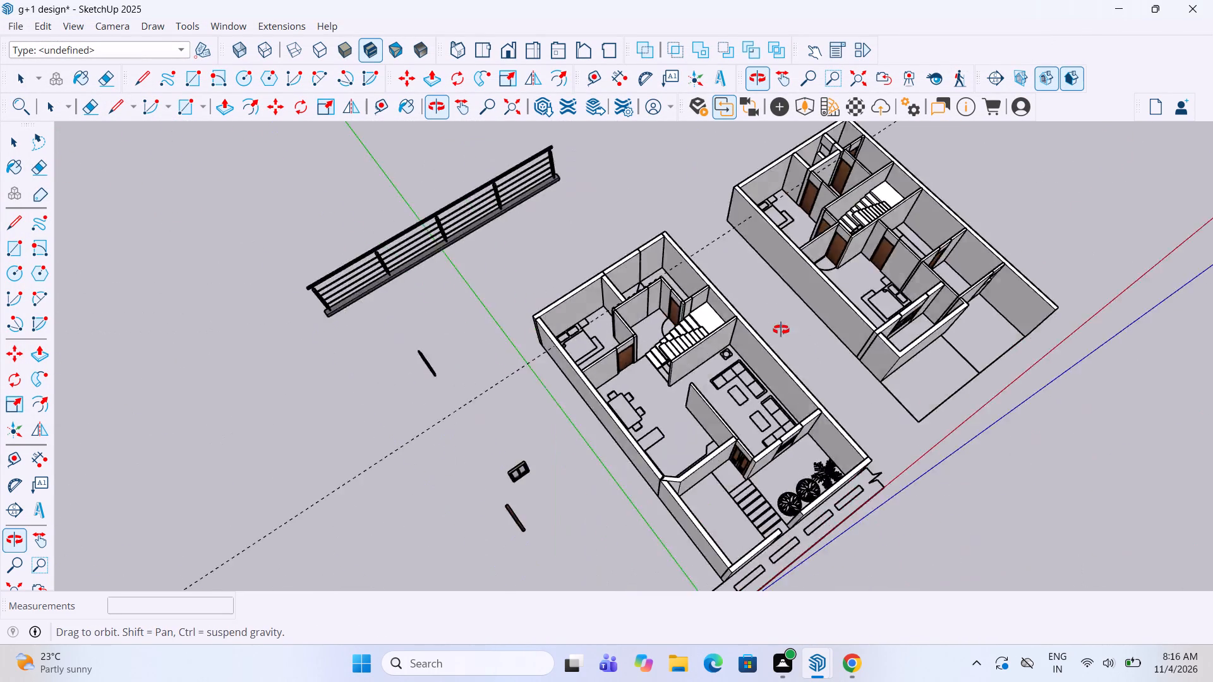
middle_click_drag(781, 330, 876, 329)
scroll(649, 576, "down", 4)
scroll(608, 224, "up", 7)
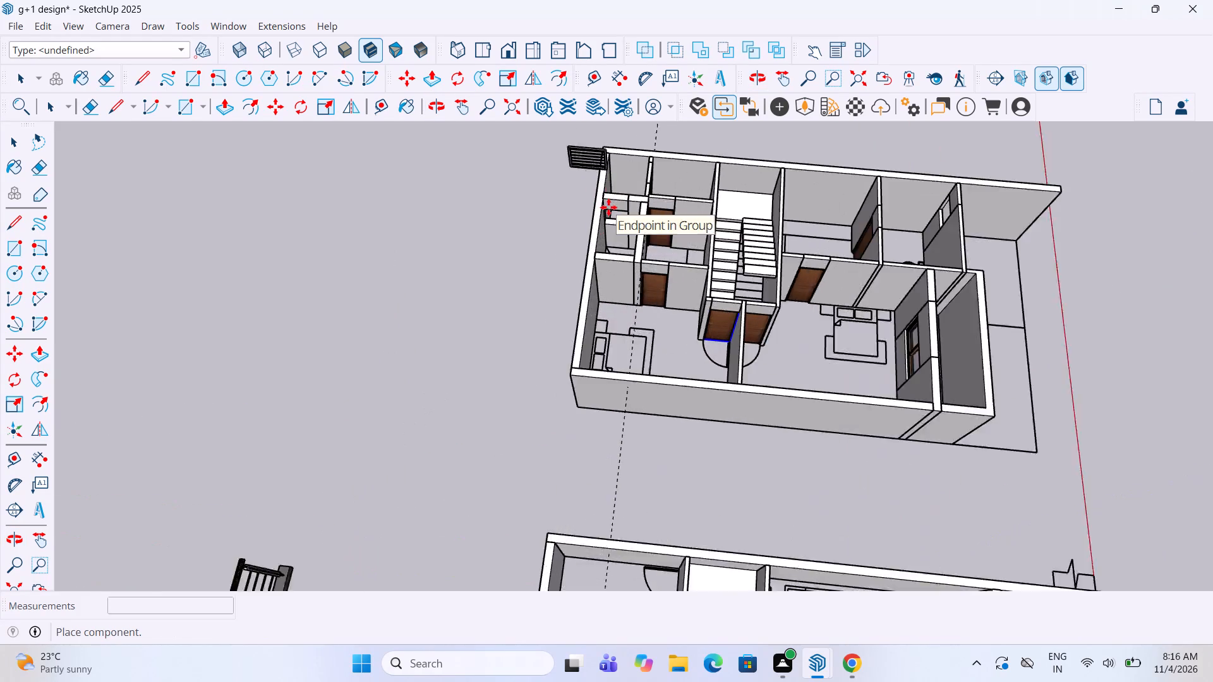
scroll(608, 207, "up", 2)
scroll(608, 207, "down", 1)
scroll(620, 224, "up", 14)
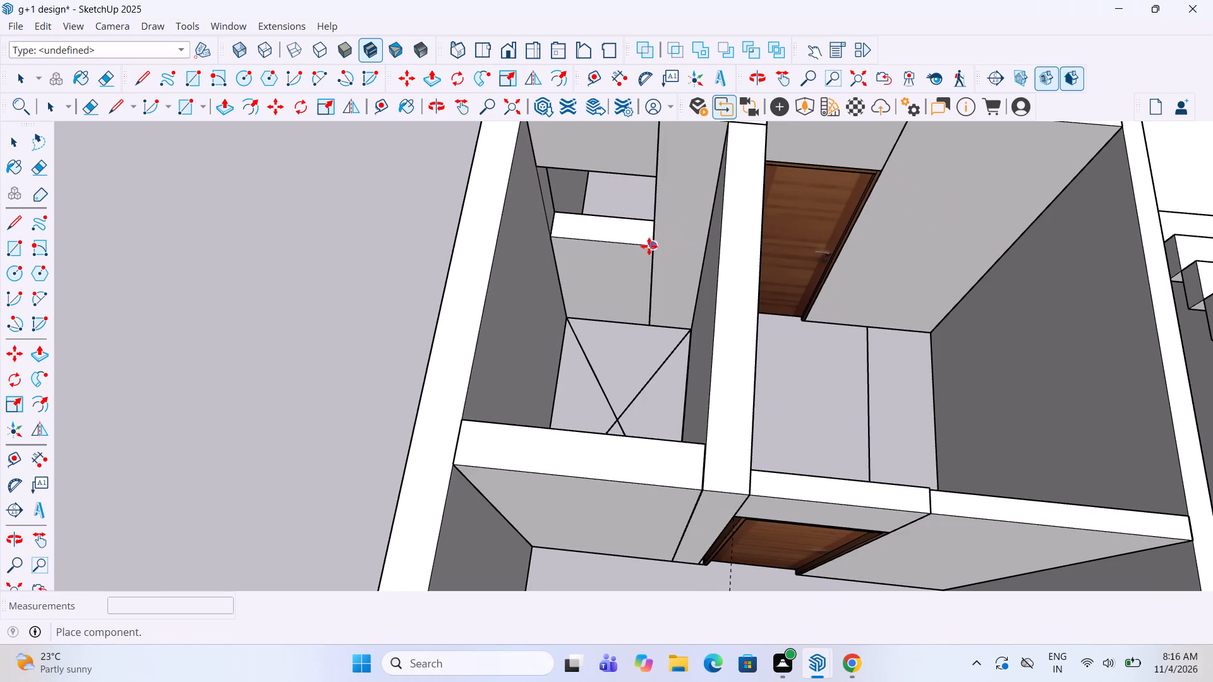
left_click(287, 324)
left_click(307, 229)
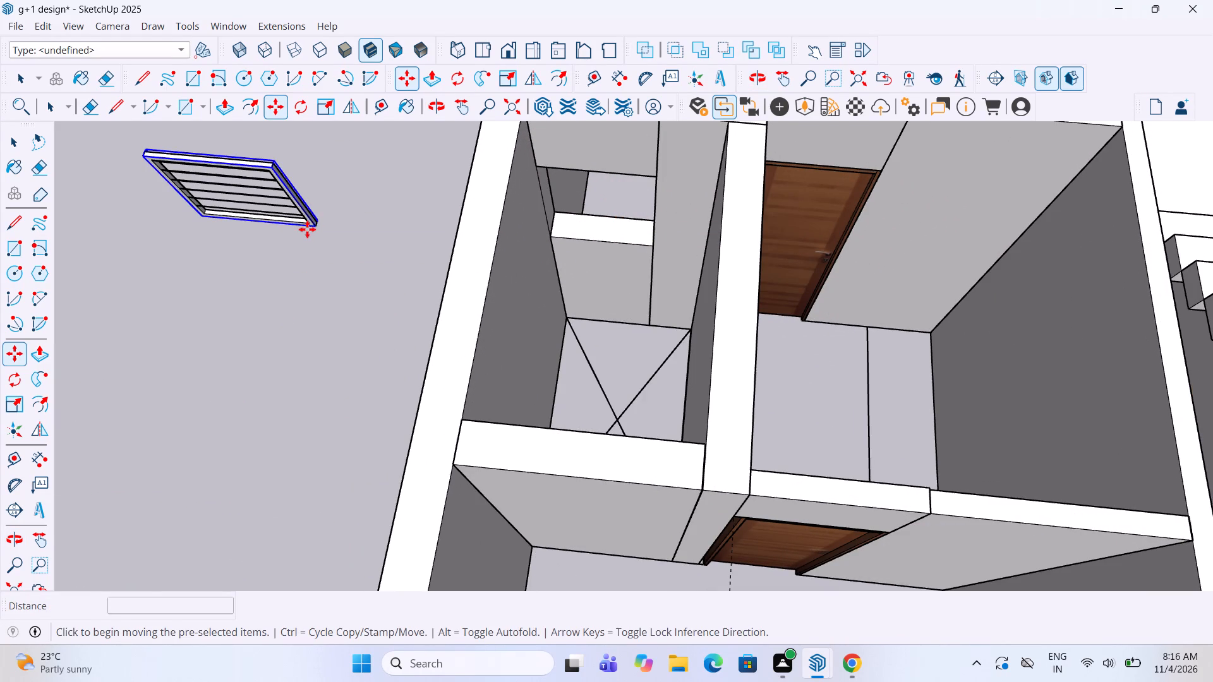
Place the louvred ventilator in the rear shaft's wall opening and scale it to about 0.68 along the green axis to fit the width.
left_click(651, 249)
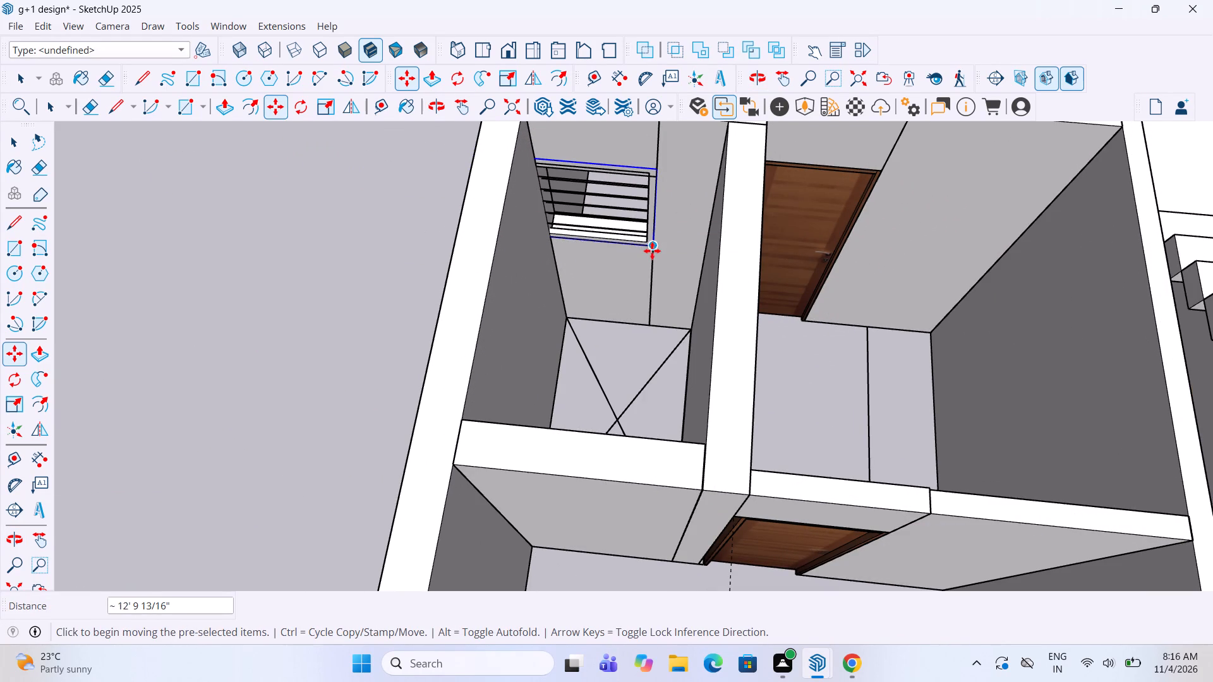
key("s")
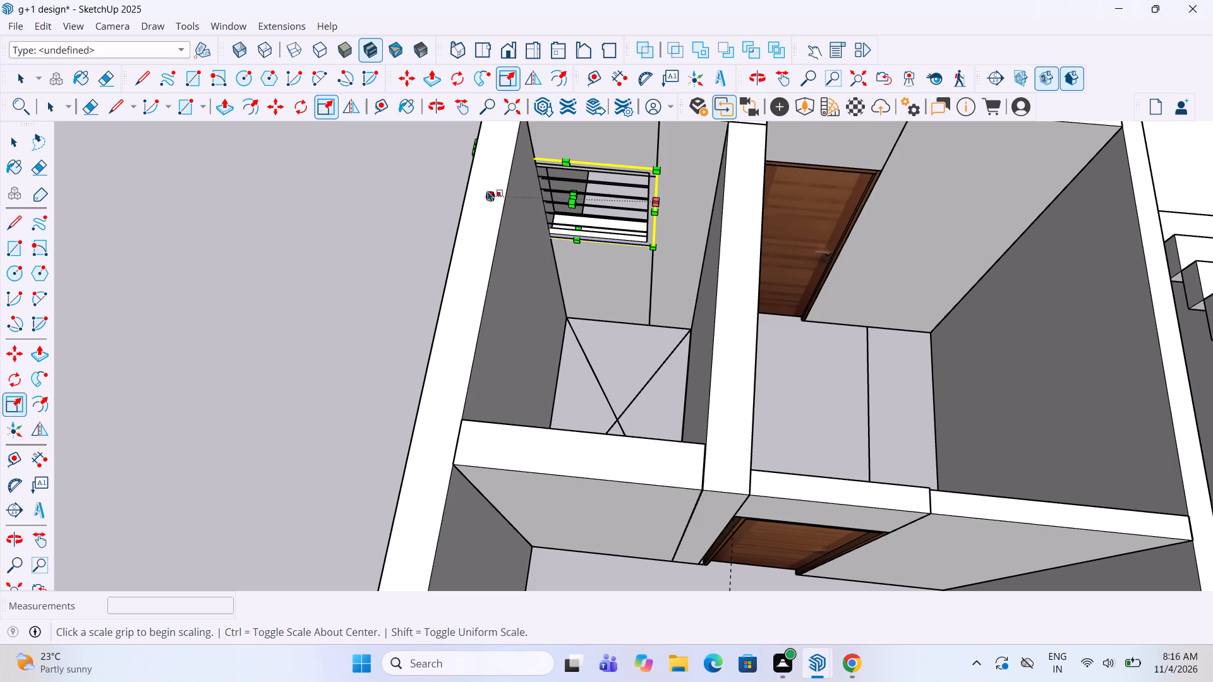
left_click_drag(497, 187, 526, 186)
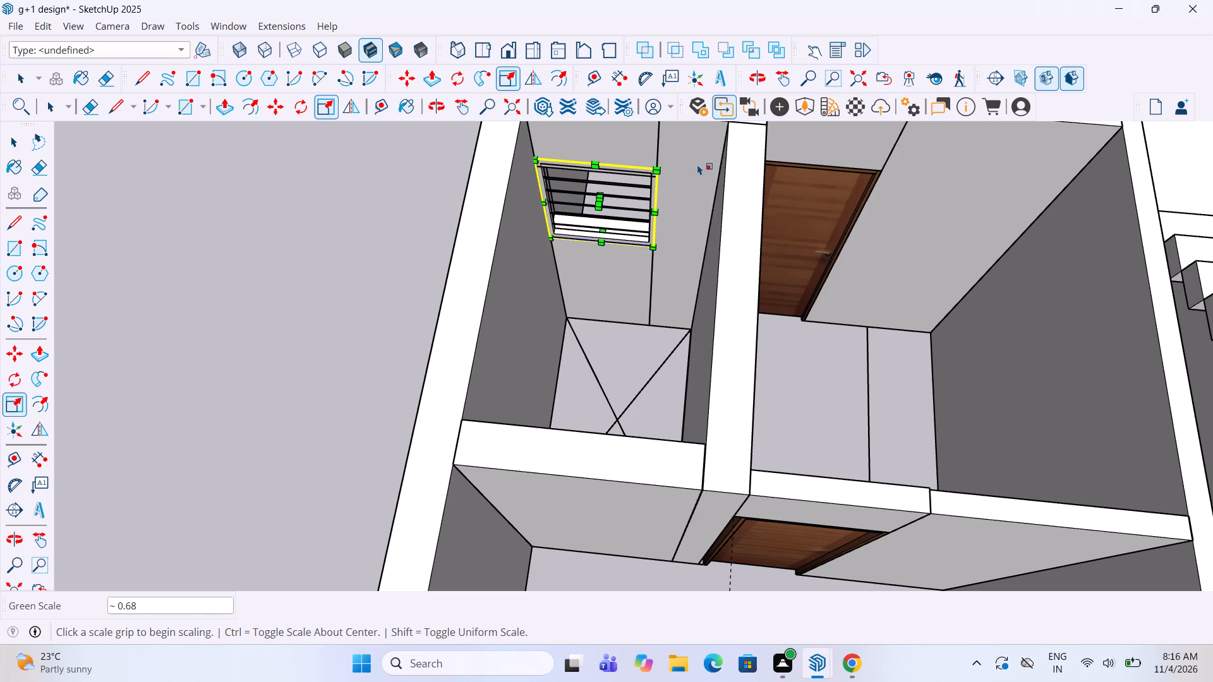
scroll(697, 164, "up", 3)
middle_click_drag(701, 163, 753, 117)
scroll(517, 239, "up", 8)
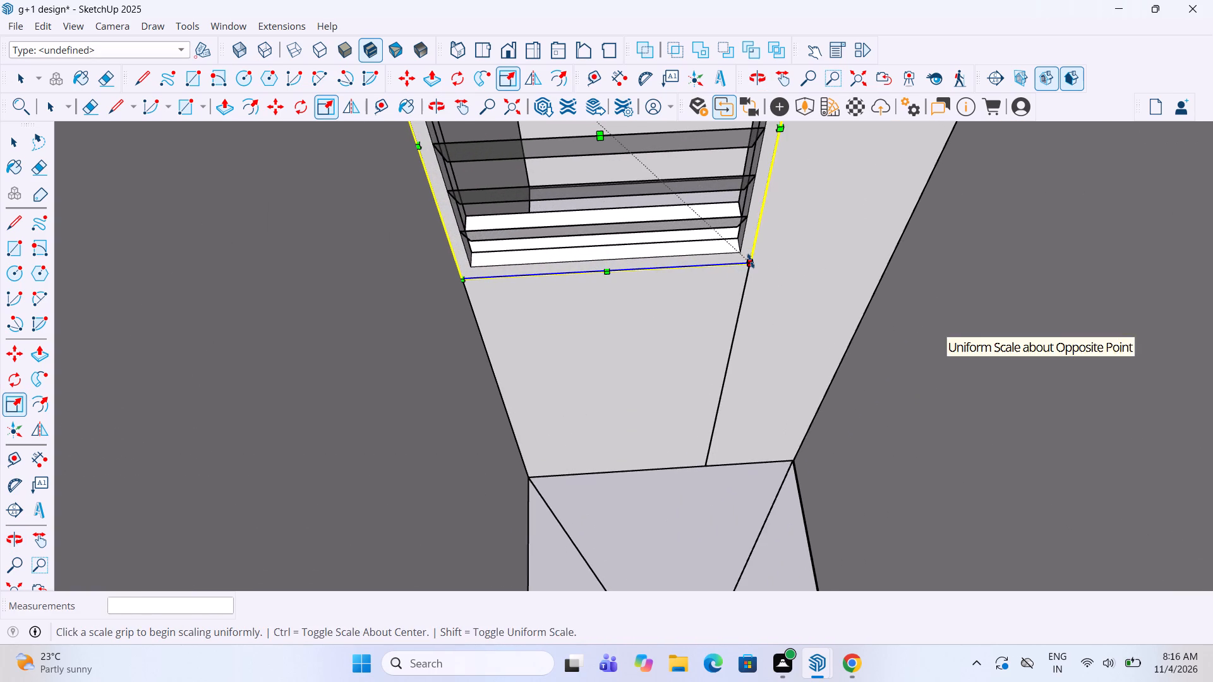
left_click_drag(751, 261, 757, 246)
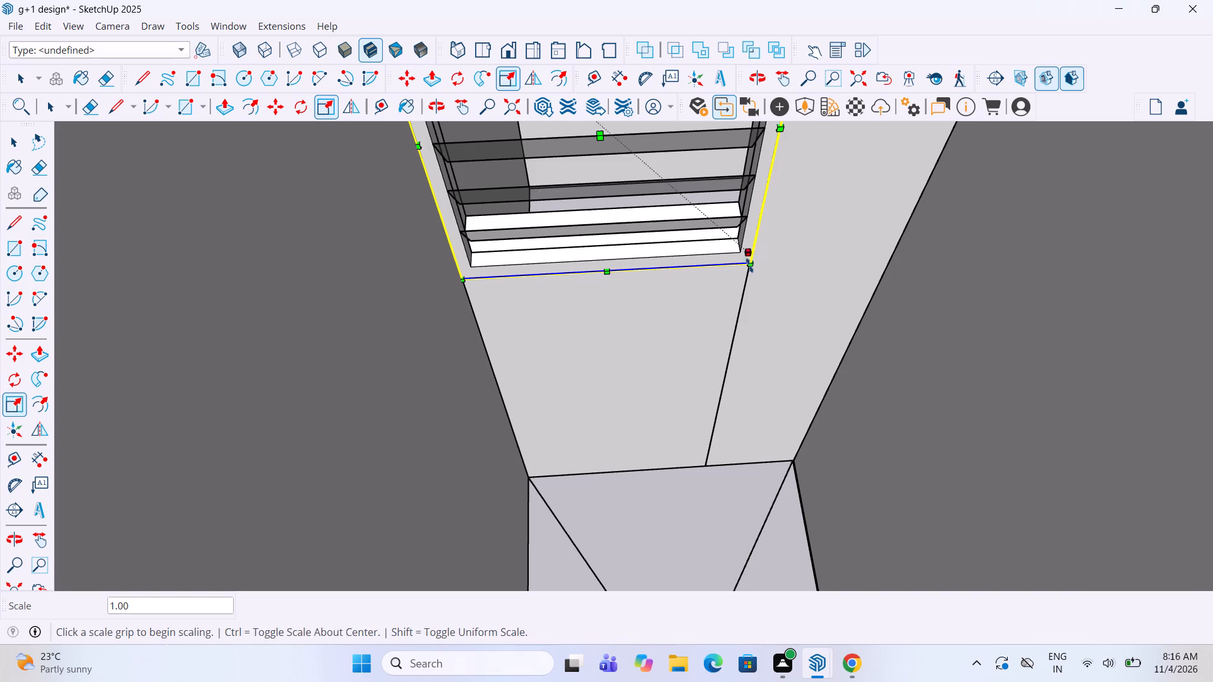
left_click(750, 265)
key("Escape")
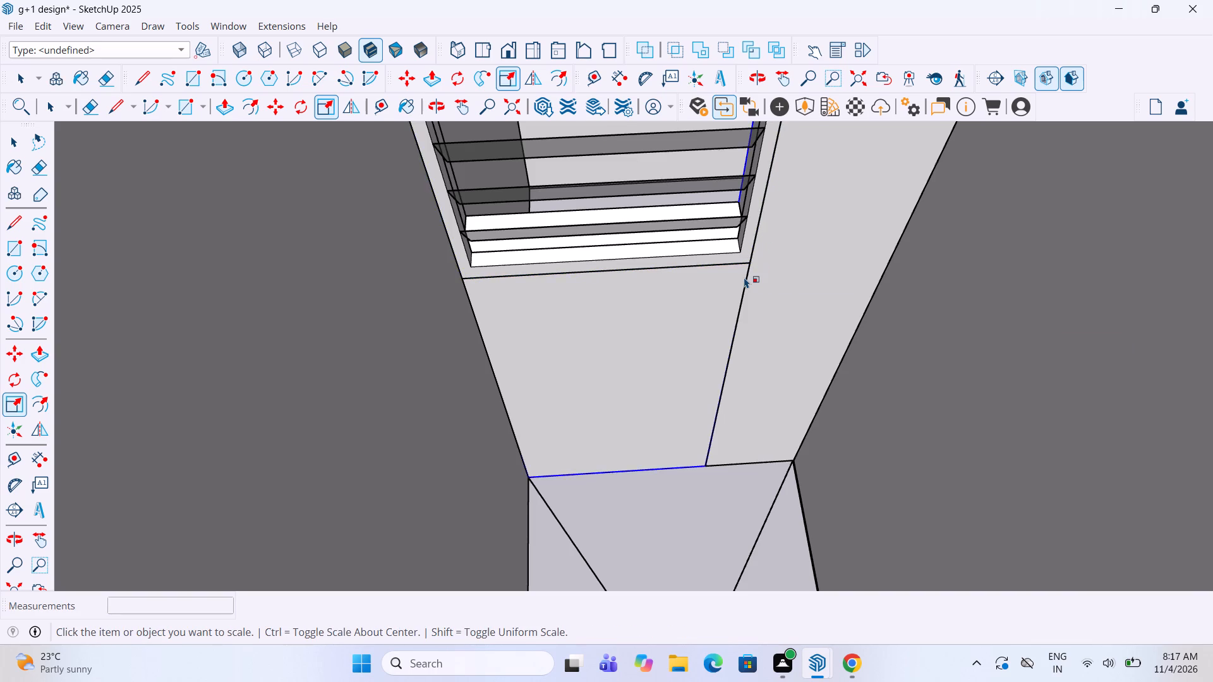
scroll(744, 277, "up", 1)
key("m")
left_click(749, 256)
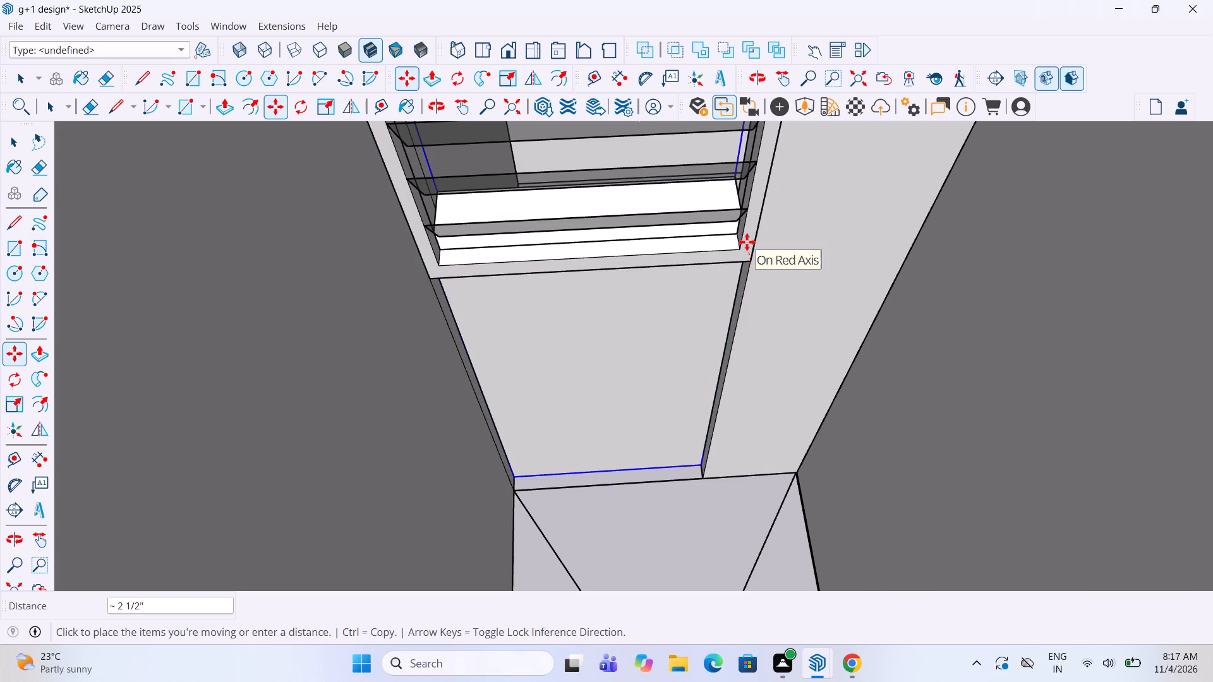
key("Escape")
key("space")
Move the ventilator about 1 9/16" into the shaft wall so it sits recessed within its opening.
left_click(697, 233)
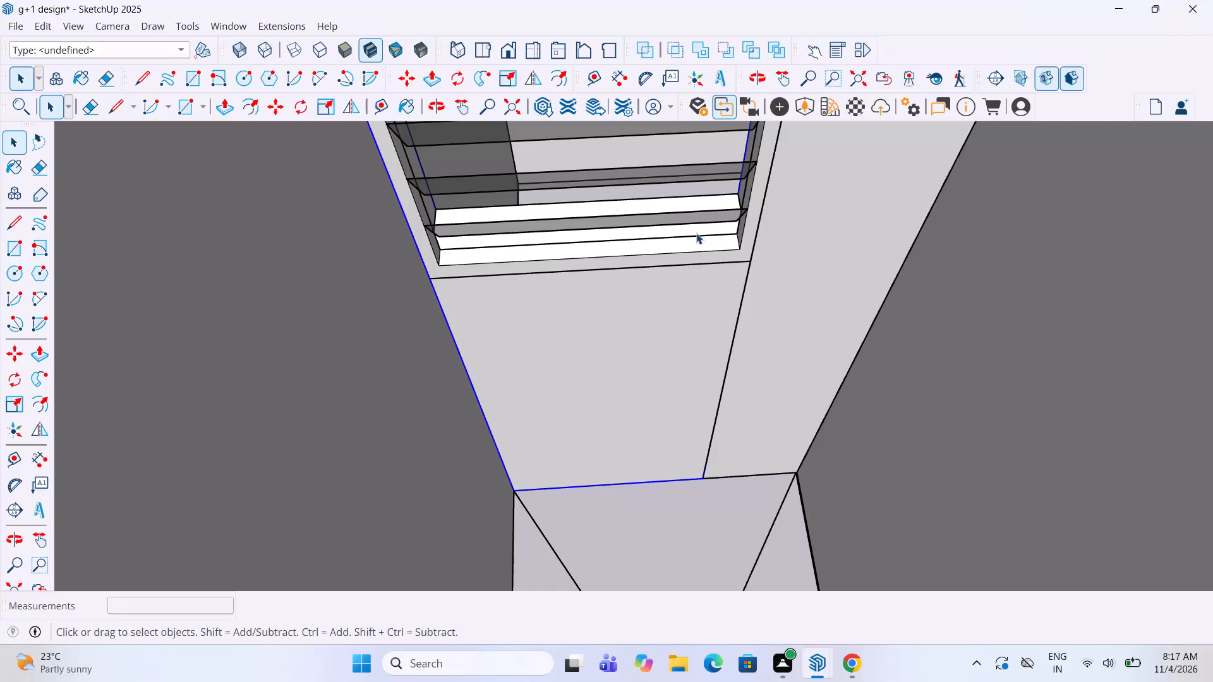
left_click(695, 252)
scroll(689, 258, "down", 3)
scroll(699, 260, "up", 3)
key("m")
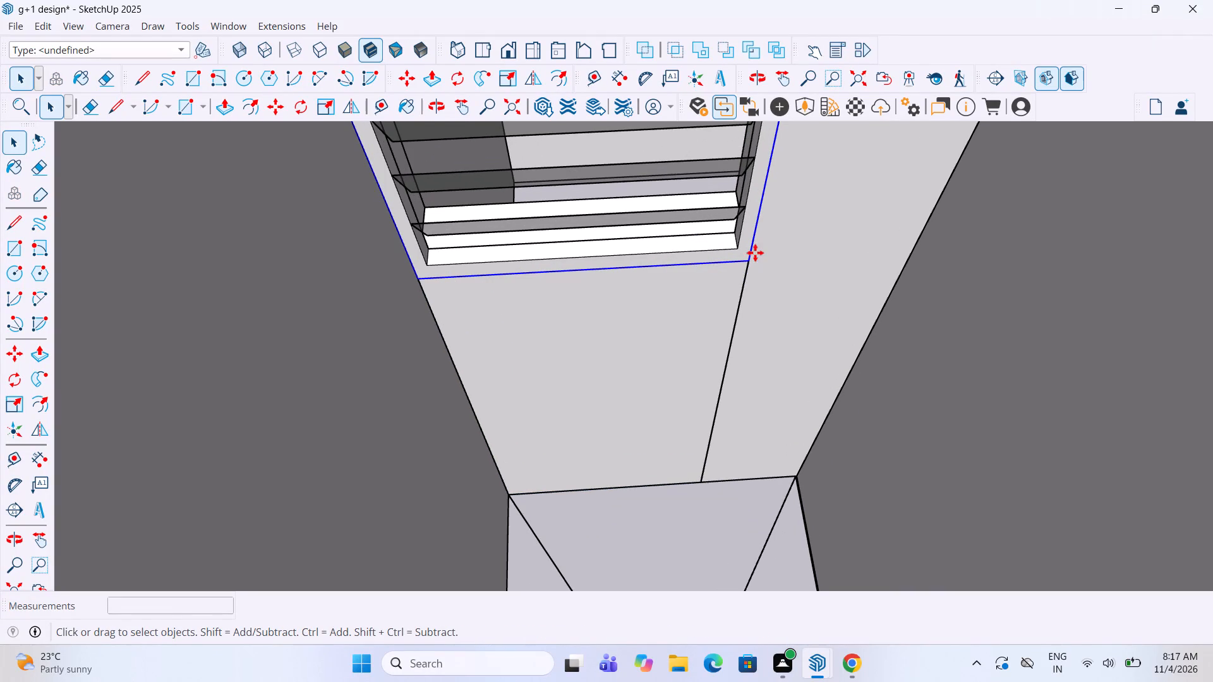
left_click(750, 266)
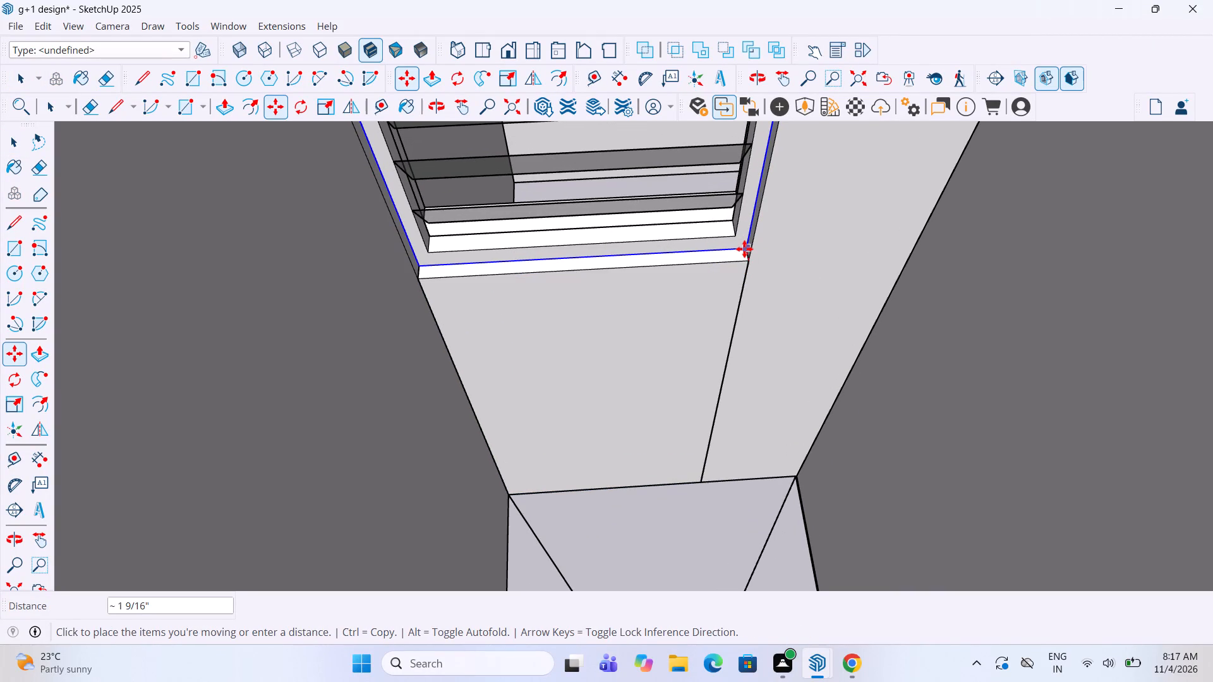
left_click(744, 249)
Copy the fitted shaft ventilator onto the empty ground just outside the outer wall.
scroll(665, 371, "down", 9)
middle_click_drag(386, 208, 792, 287)
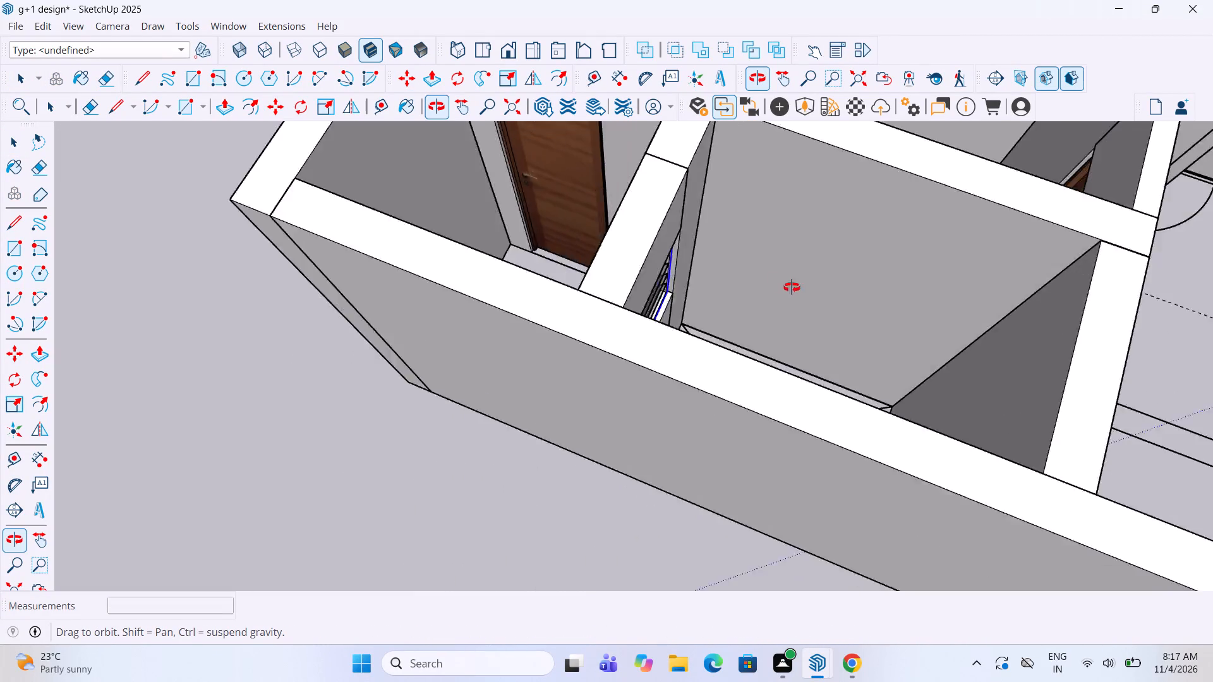
middle_click_drag(792, 287, 309, 258)
scroll(434, 258, "down", 2)
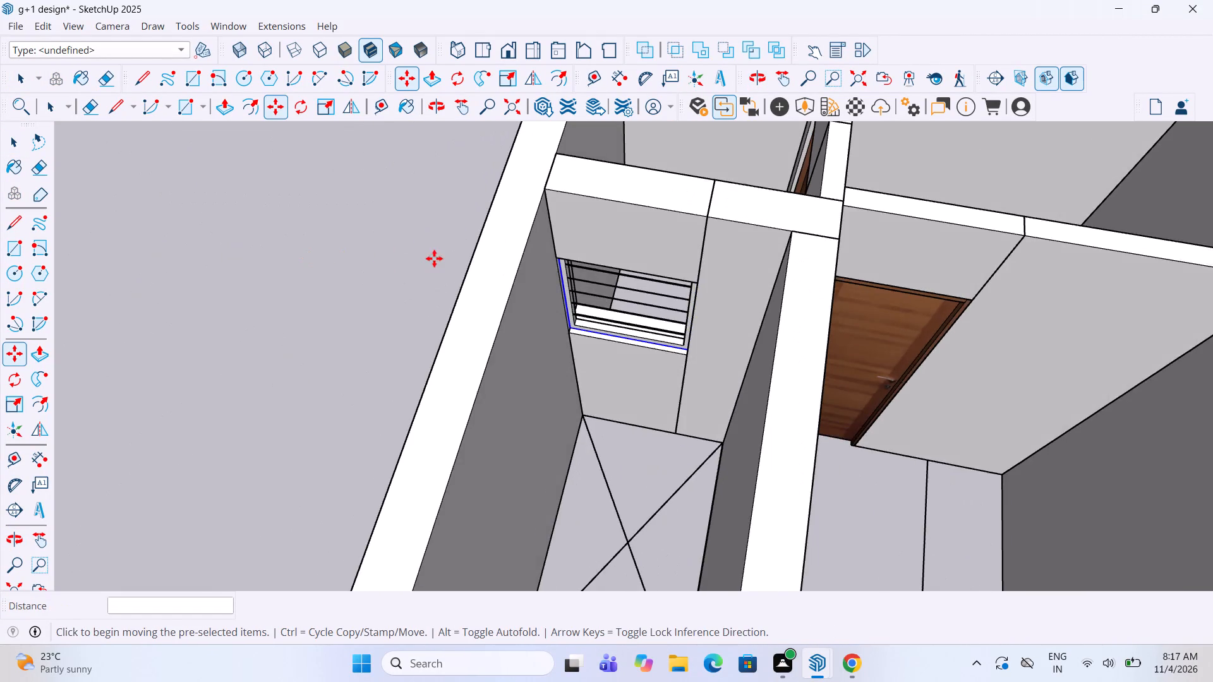
scroll(434, 258, "down", 3)
key("space")
left_click(200, 346)
left_click(565, 292)
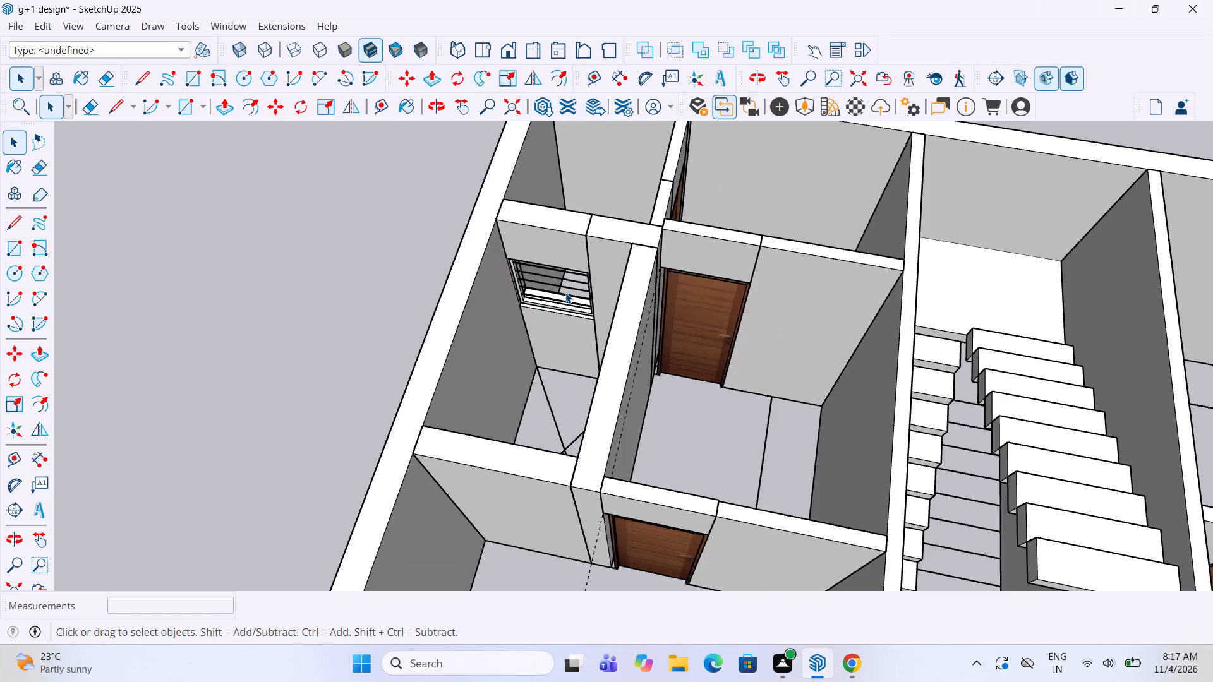
key("m")
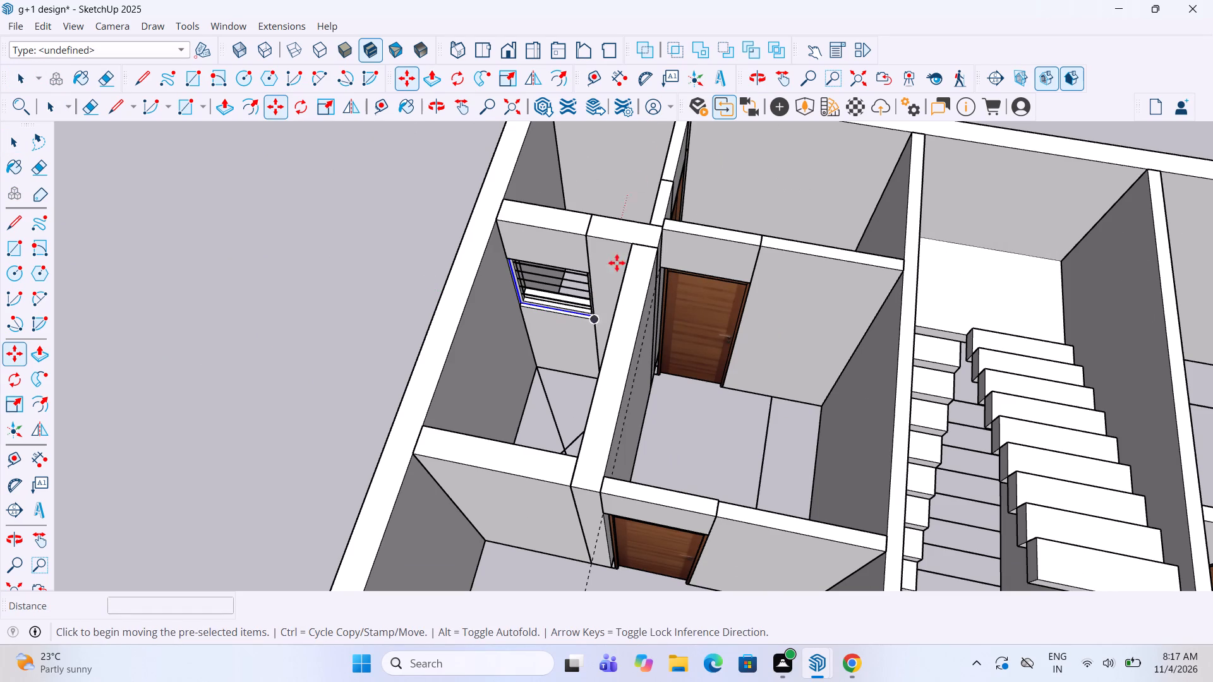
left_click(572, 276, "ctrl")
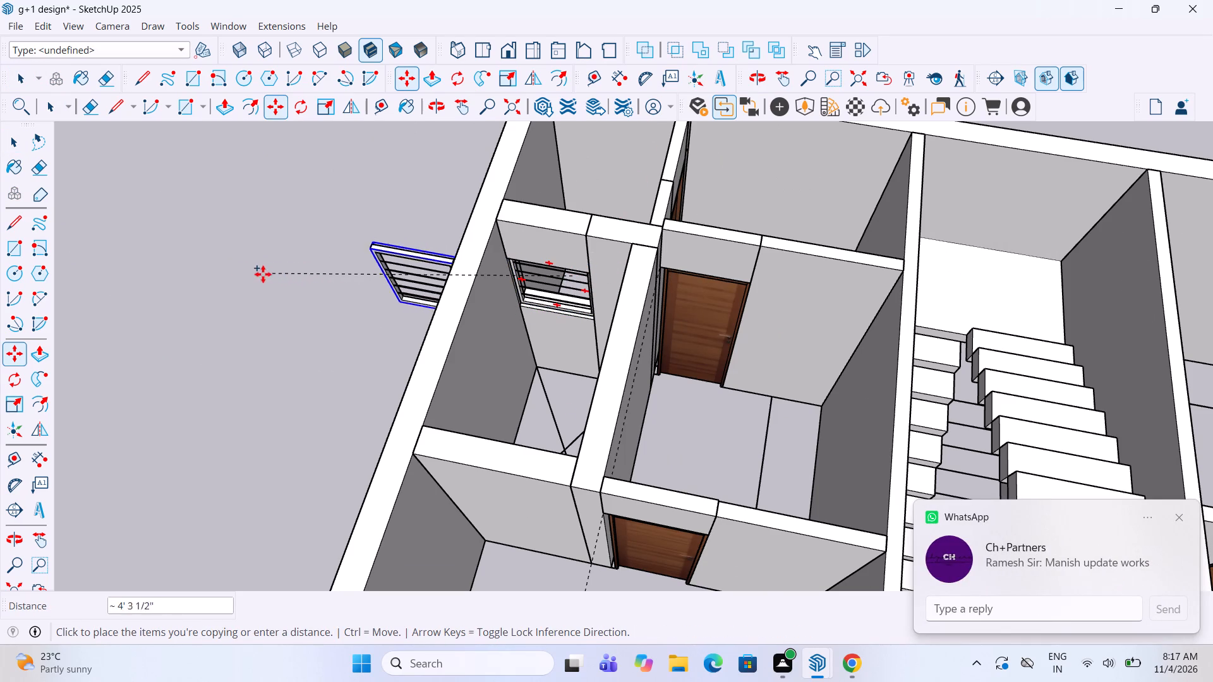
left_click(243, 274)
Rotate the ventilator copy a quarter turn horizontally to suit a wall perpendicular to the shaft opening's wall.
scroll(296, 276, "down", 4)
middle_click_drag(196, 274, 402, 230)
middle_click_drag(402, 230, 353, 204)
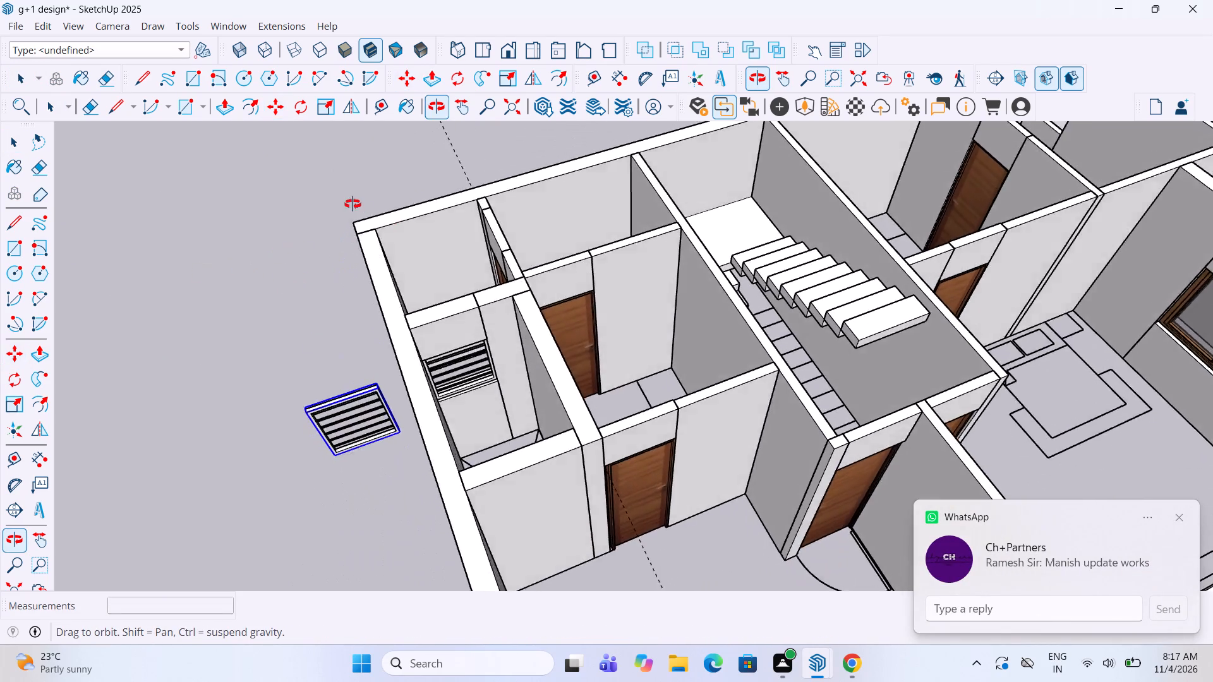
middle_click_drag(353, 204, 337, 187)
left_click(11, 378)
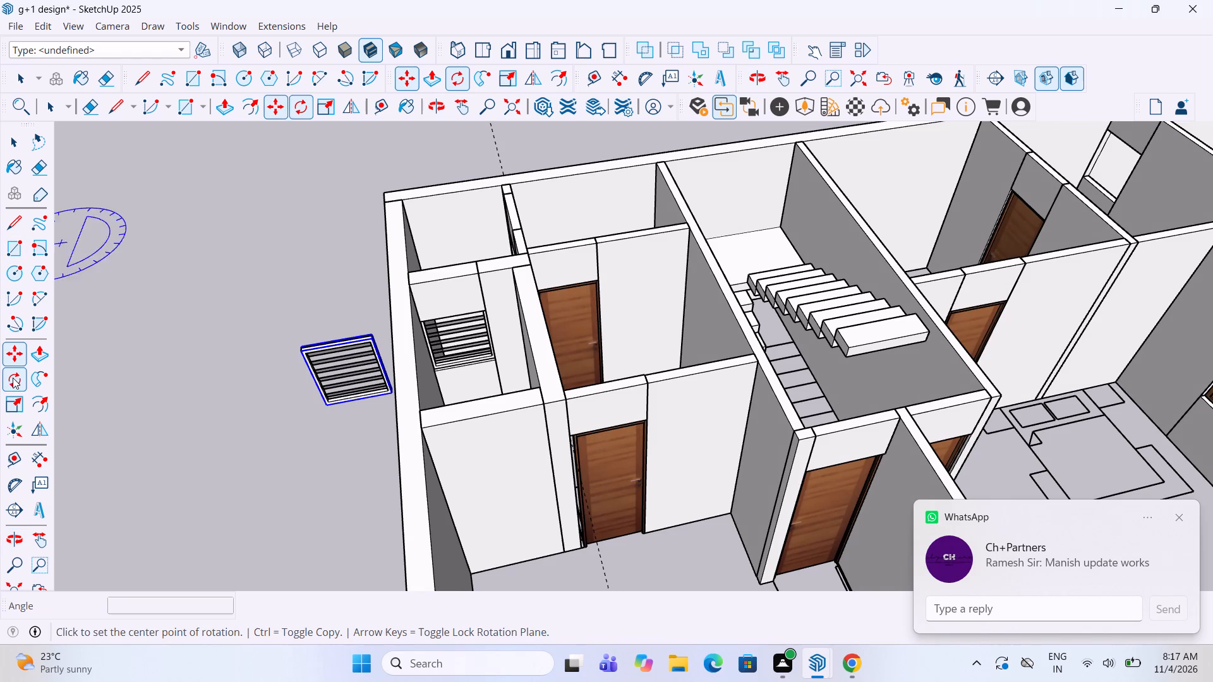
left_click(273, 300)
left_click(301, 294)
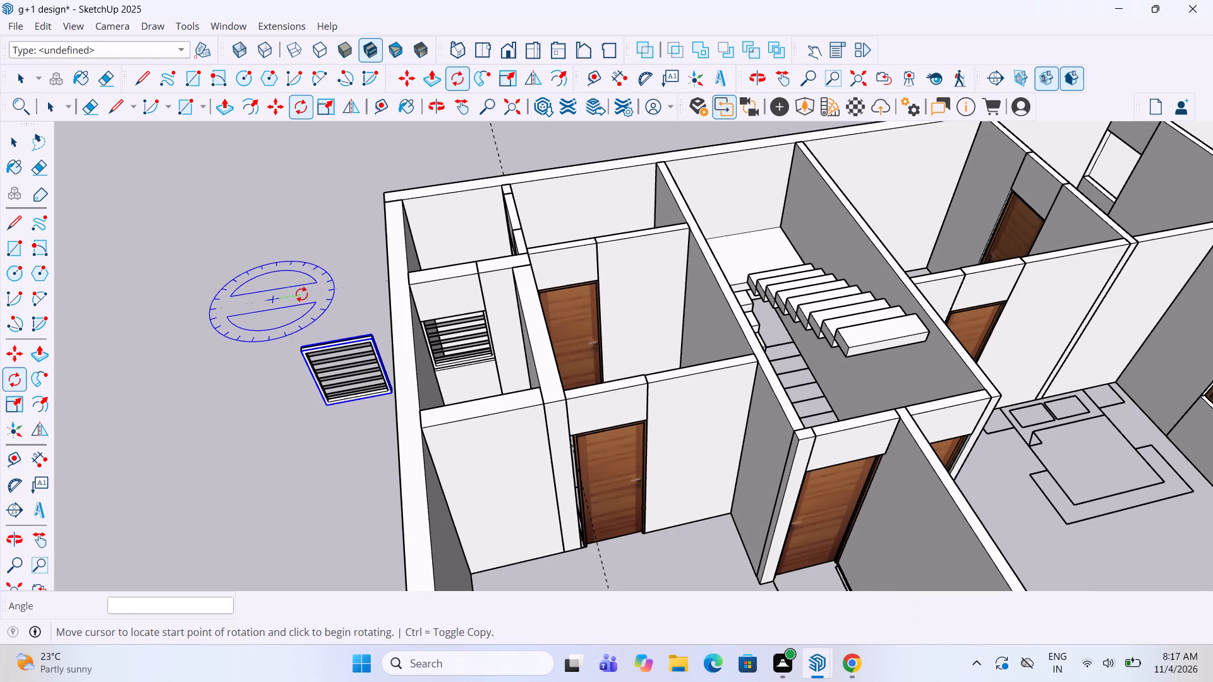
left_click(256, 398)
Move the rotated ventilator from its bottom corner to the bottom corner of the wall opening in the upper-floor toilet at the opposite end.
scroll(502, 208, "down", 5)
key("m")
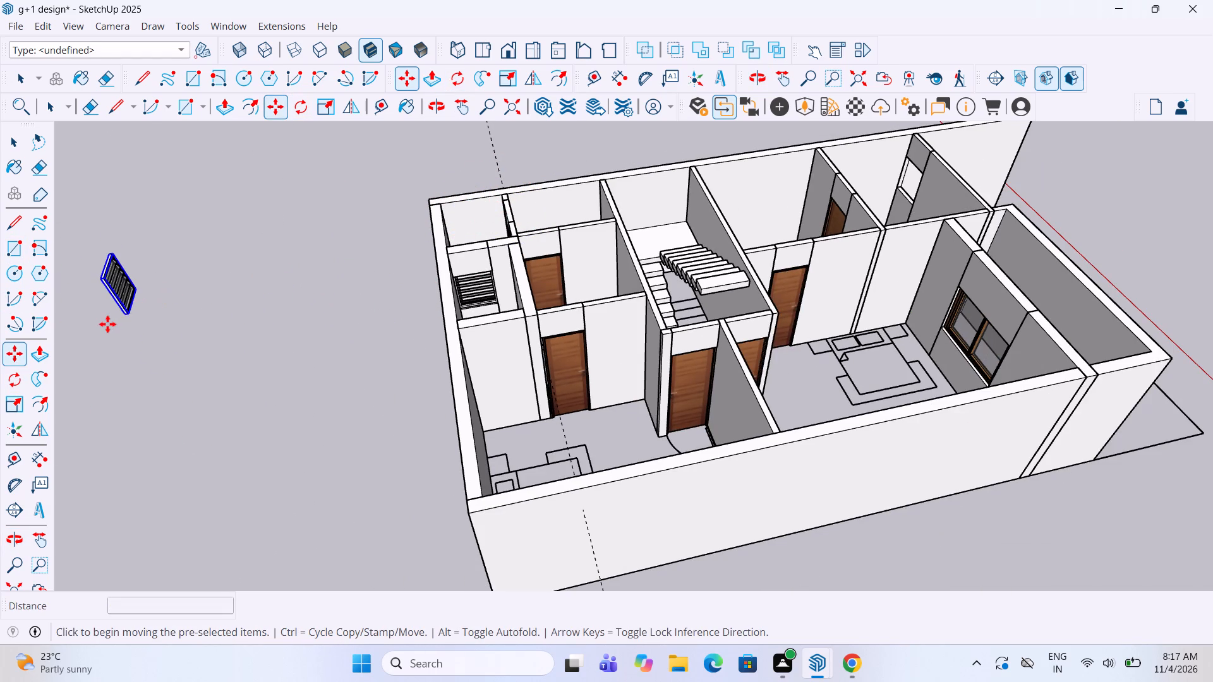
left_click(121, 317)
scroll(868, 355, "down", 3)
middle_click_drag(565, 328, 569, 328)
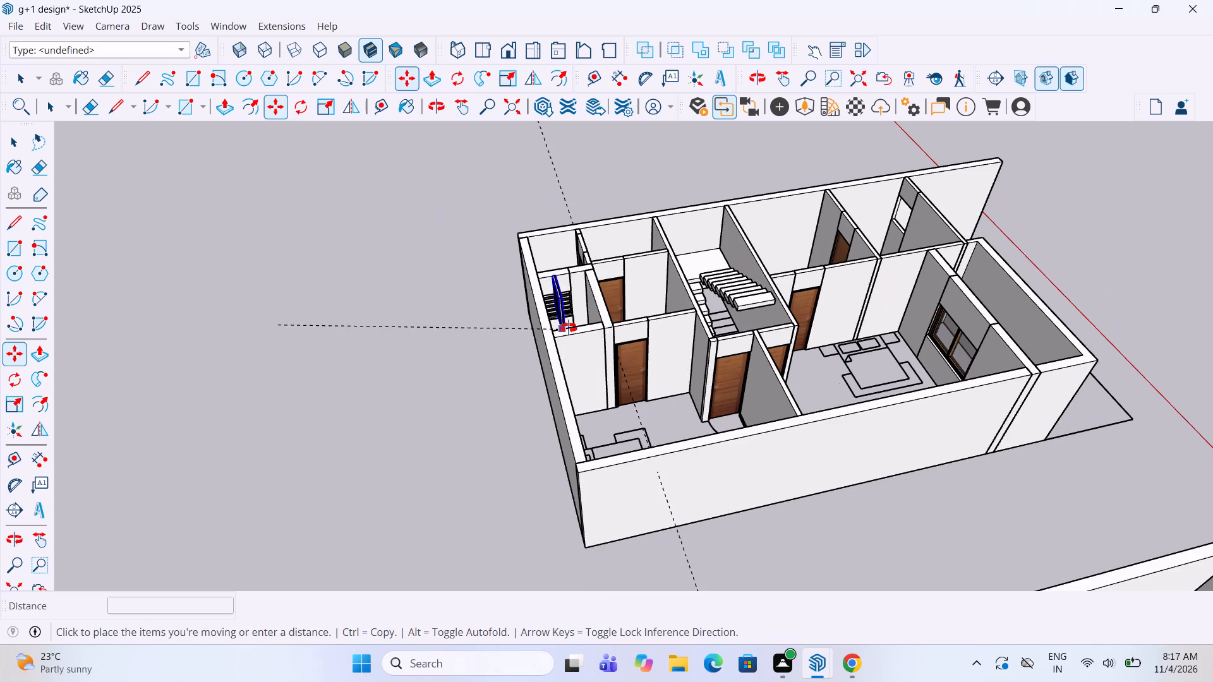
middle_click_drag(569, 328, 925, 386)
scroll(921, 400, "down", 4)
scroll(687, 73, "up", 1)
scroll(681, 179, "up", 2)
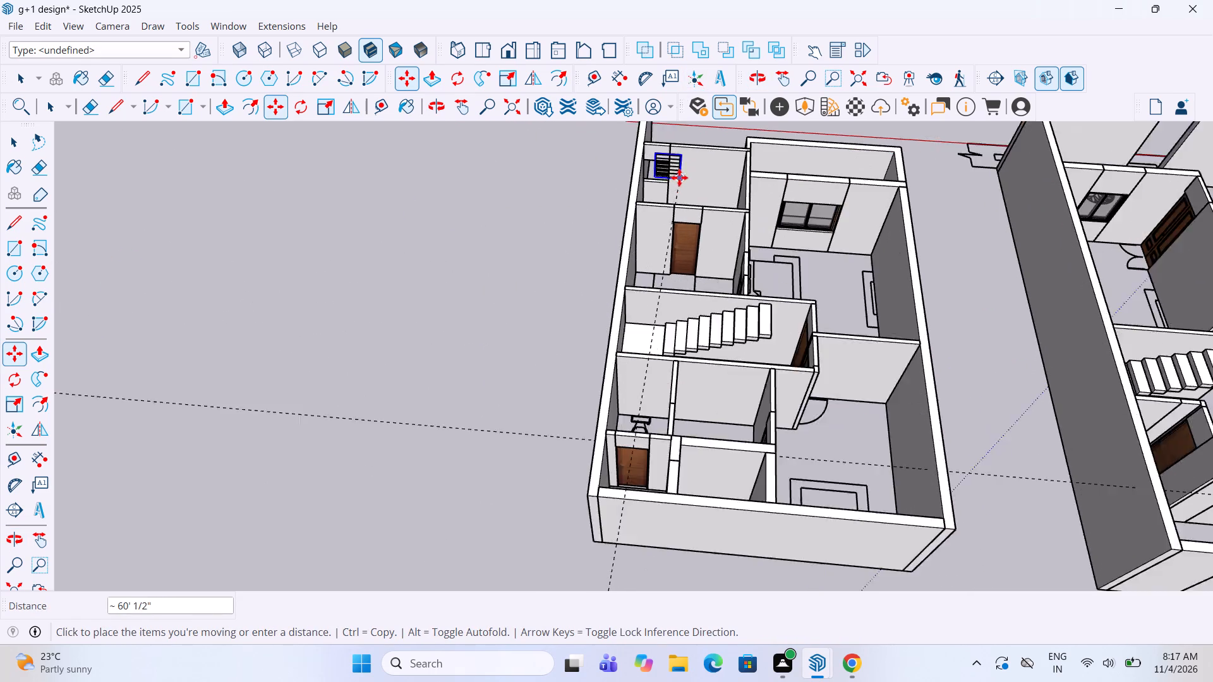
scroll(679, 177, "up", 18)
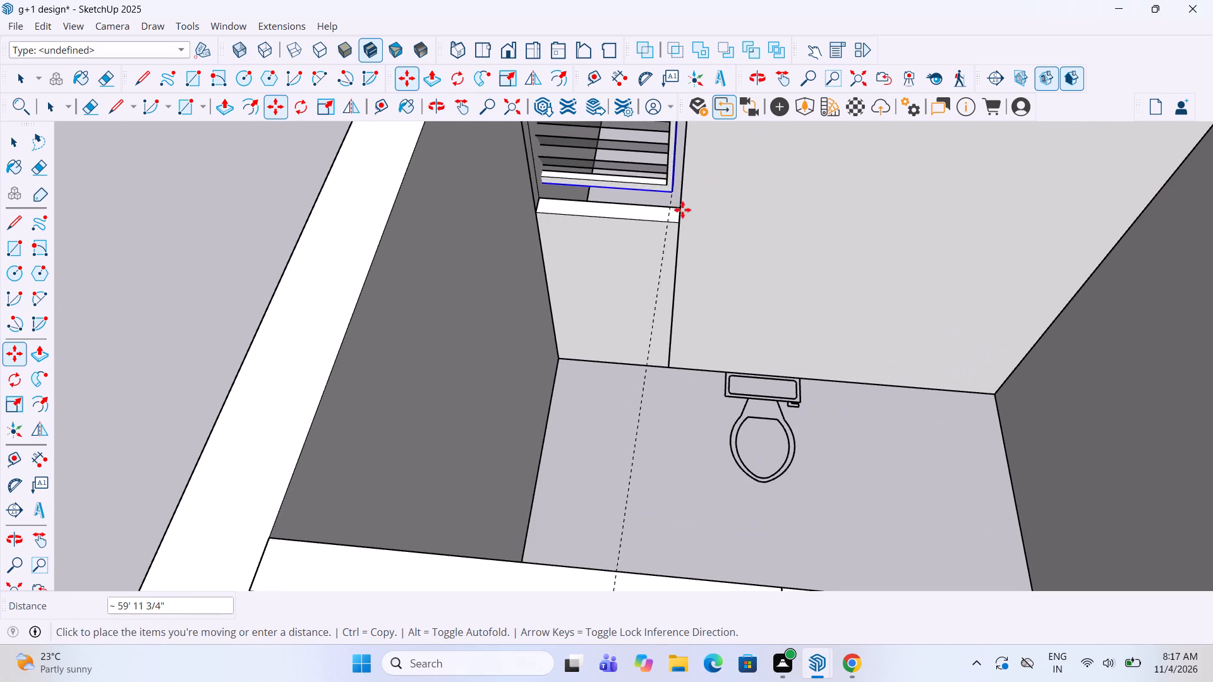
left_click(682, 222)
Scale the toilet ventilator's height to 0.92 along the blue axis to match its wall opening.
scroll(686, 489, "down", 8)
middle_click_drag(696, 429, 704, 367)
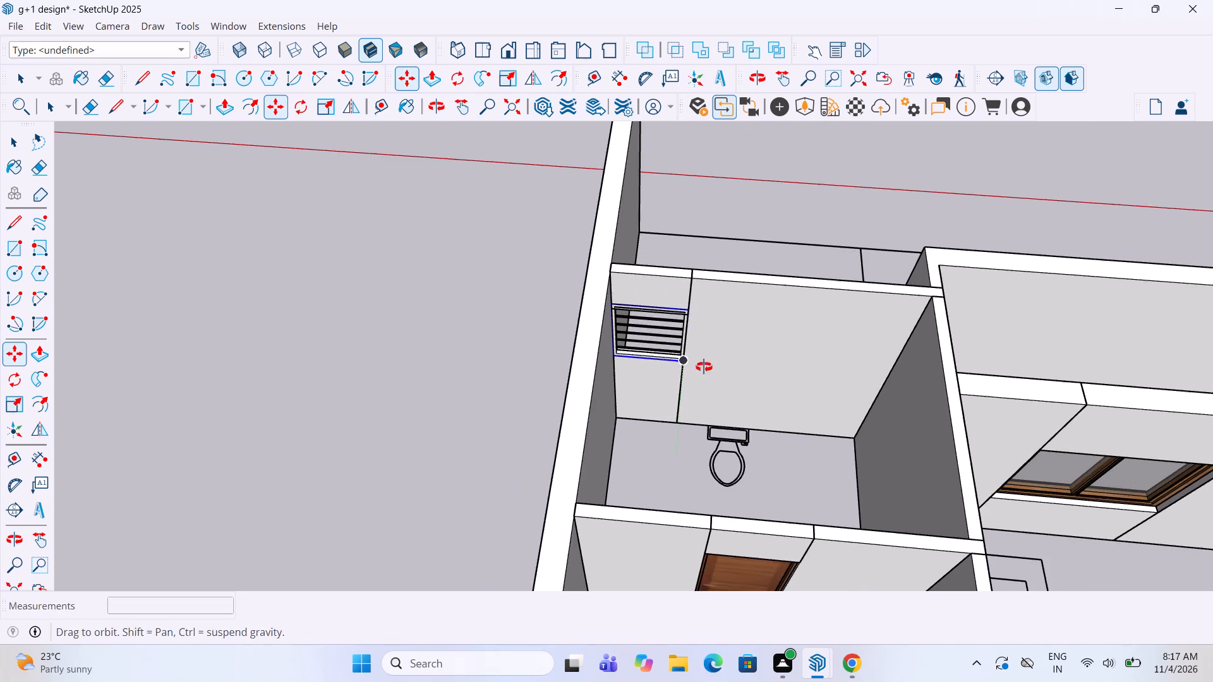
middle_click_drag(704, 367, 704, 360)
scroll(690, 332, "up", 8)
key("s")
scroll(610, 263, "up", 3)
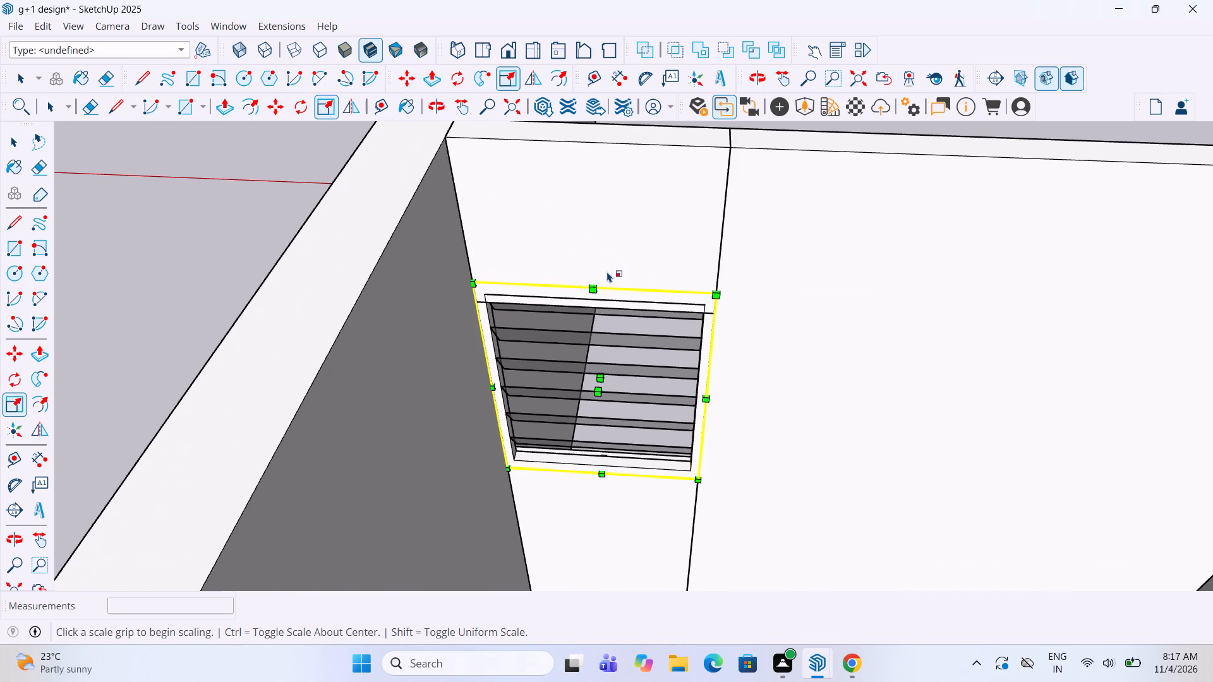
left_click_drag(601, 280, 605, 299)
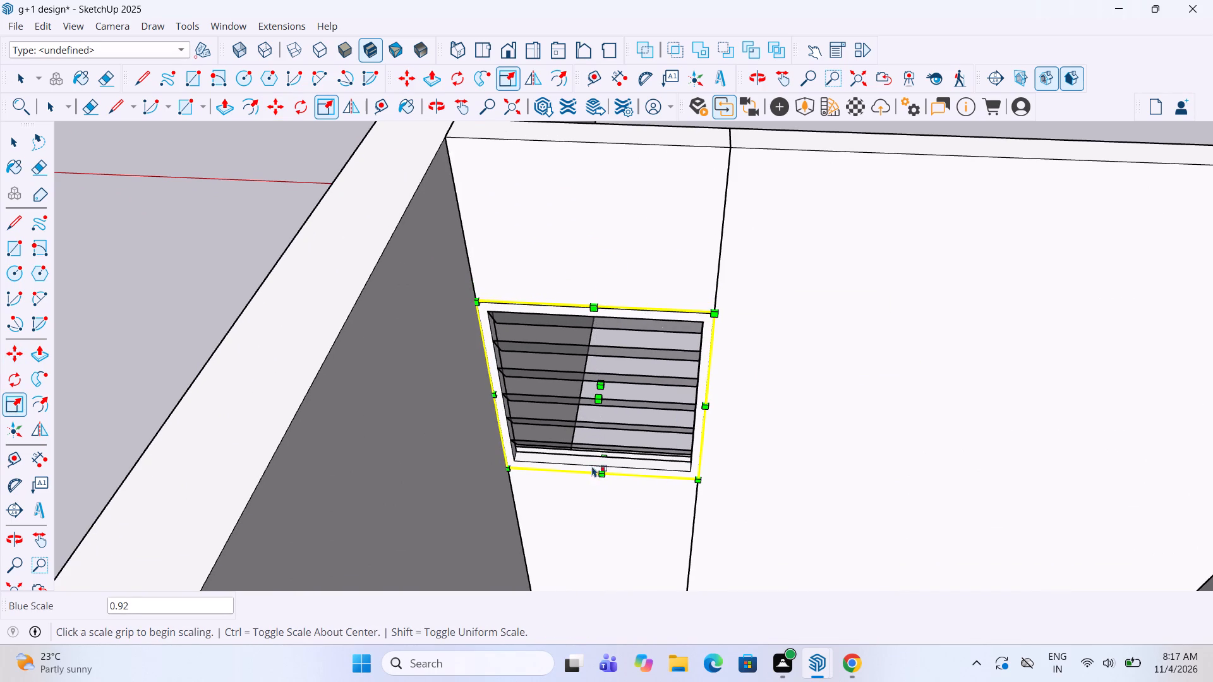
left_click(604, 457)
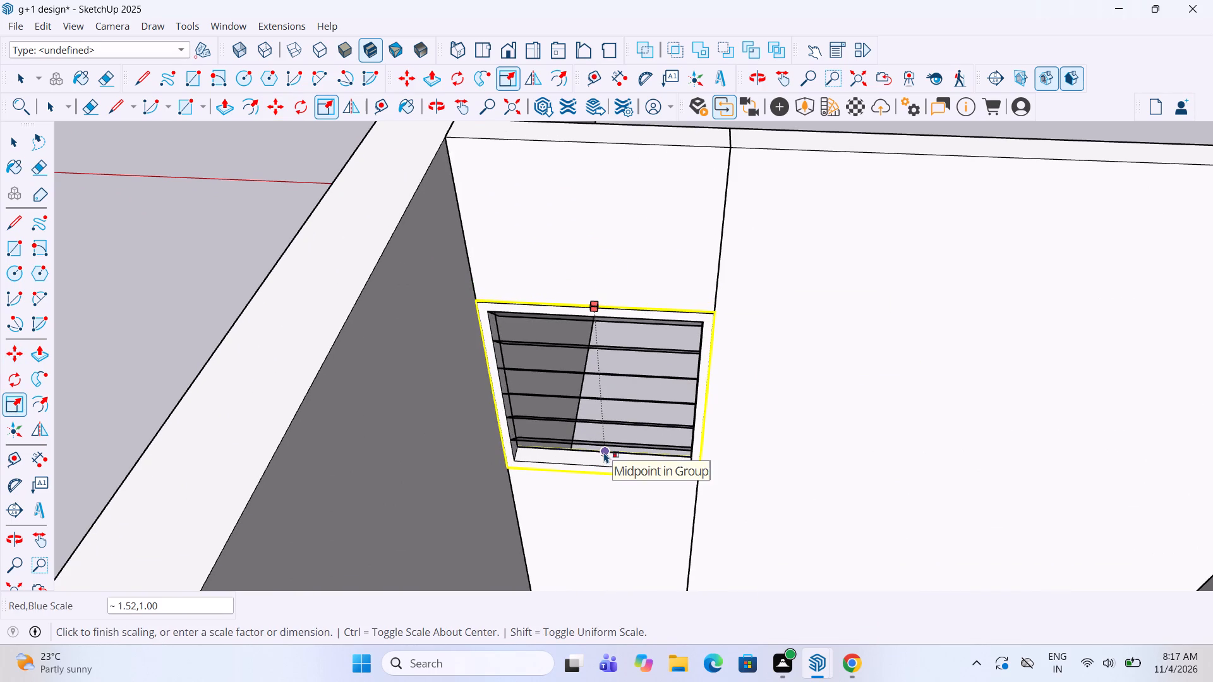
left_click(708, 391)
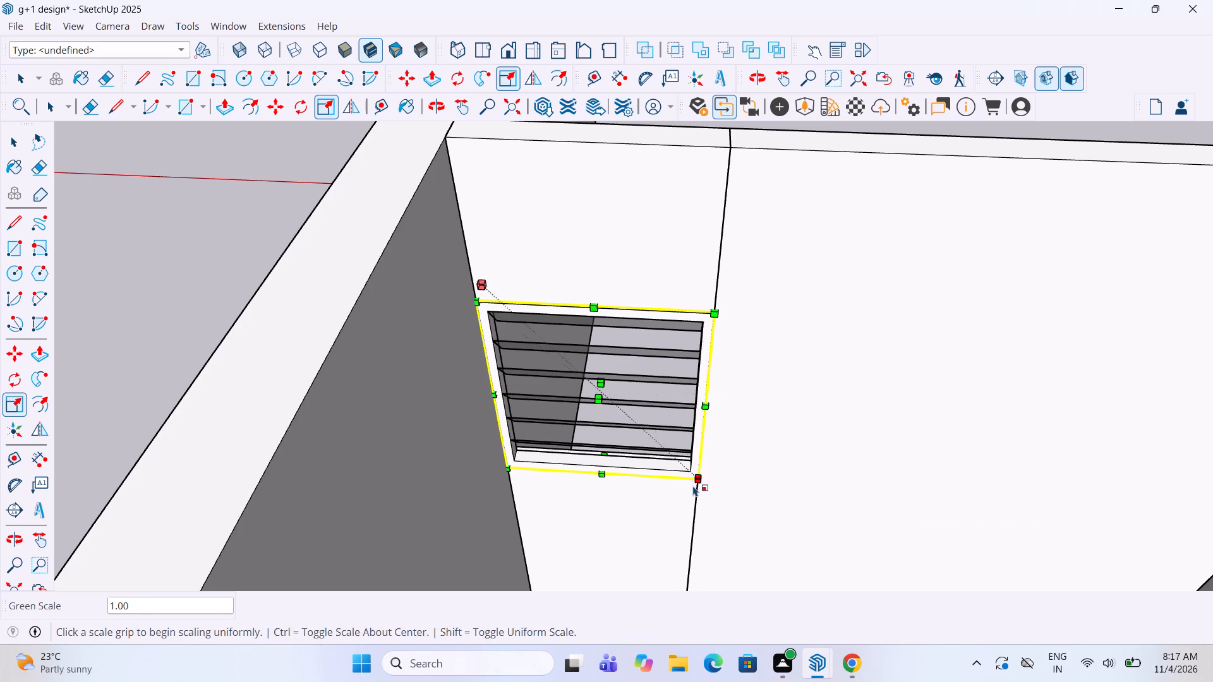
Move the toilet ventilator about 1 9/16" along the green axis to recess it within the wall.
scroll(692, 486, "up", 1)
key("space")
key("m")
left_click(704, 483)
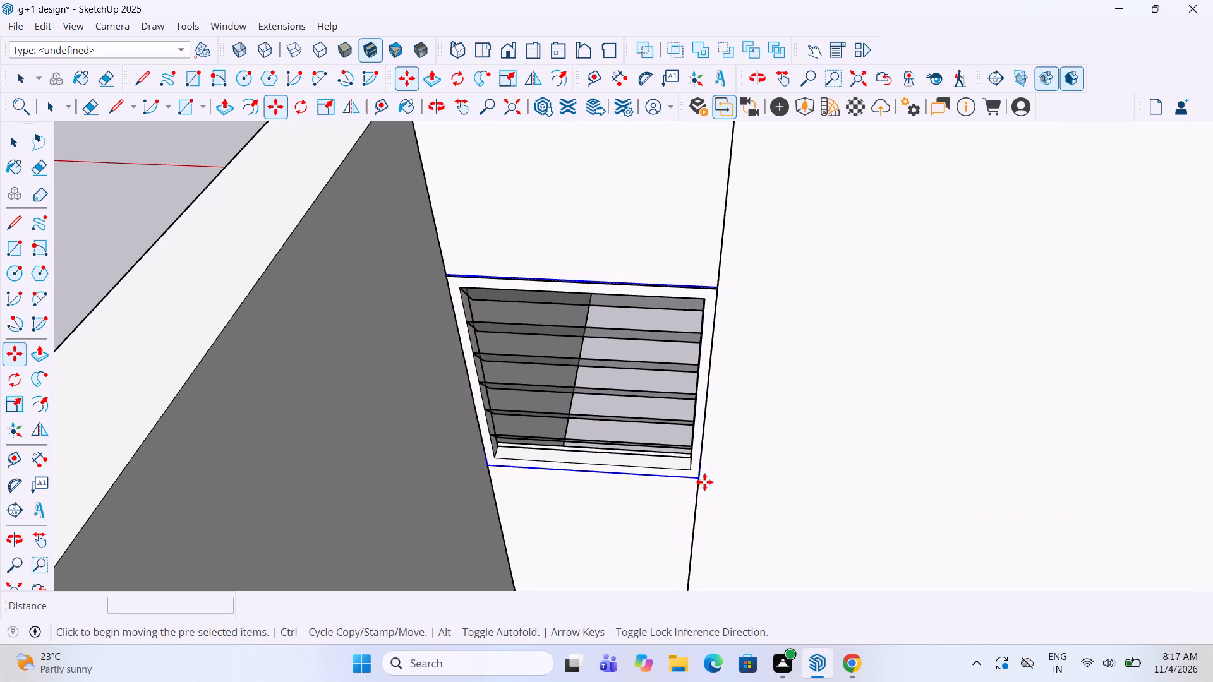
middle_click_drag(702, 467, 755, 470)
scroll(702, 467, "up", 2)
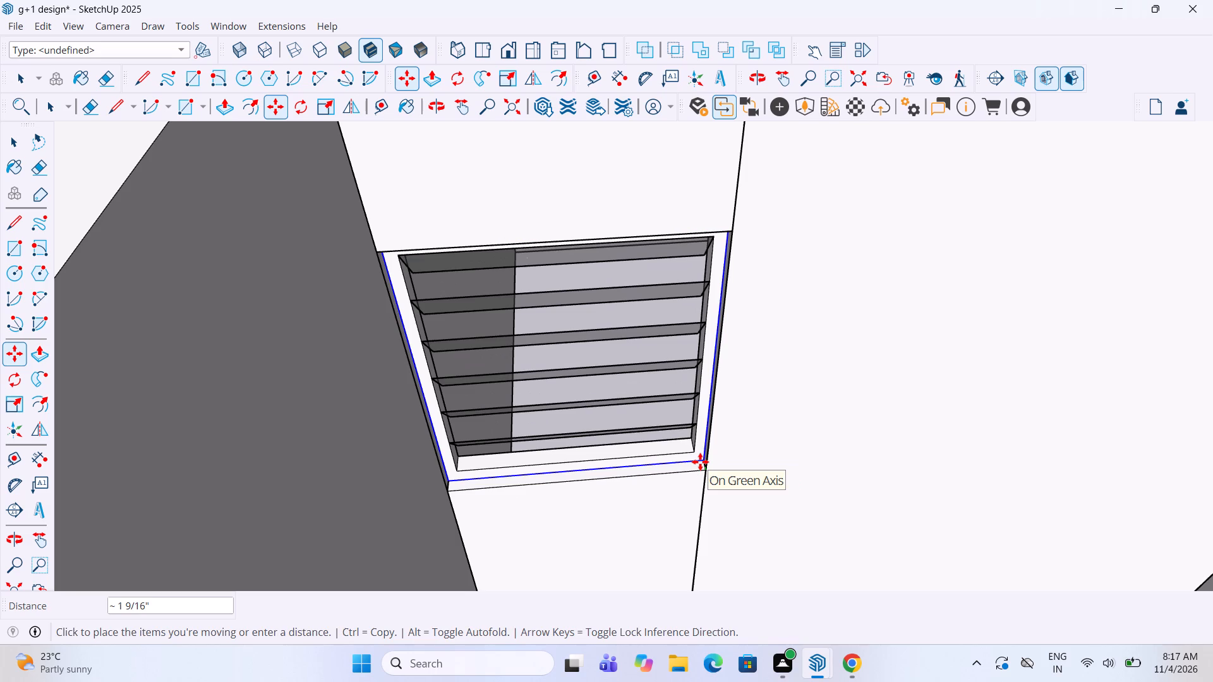
left_click(701, 462)
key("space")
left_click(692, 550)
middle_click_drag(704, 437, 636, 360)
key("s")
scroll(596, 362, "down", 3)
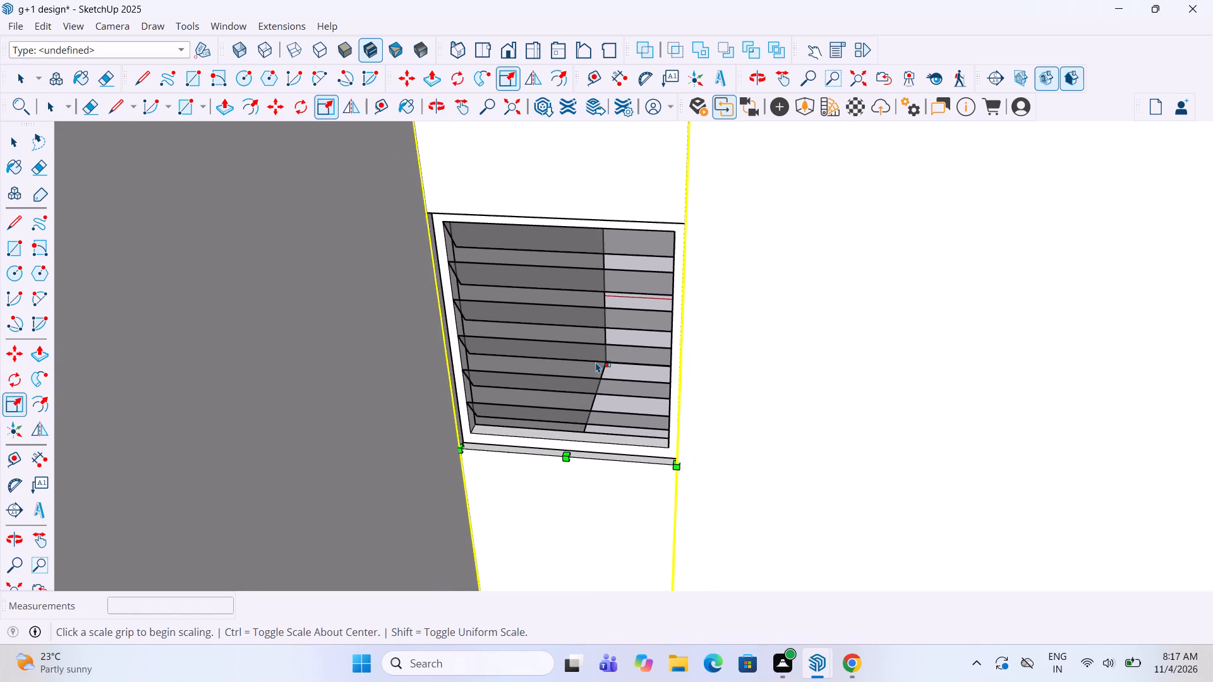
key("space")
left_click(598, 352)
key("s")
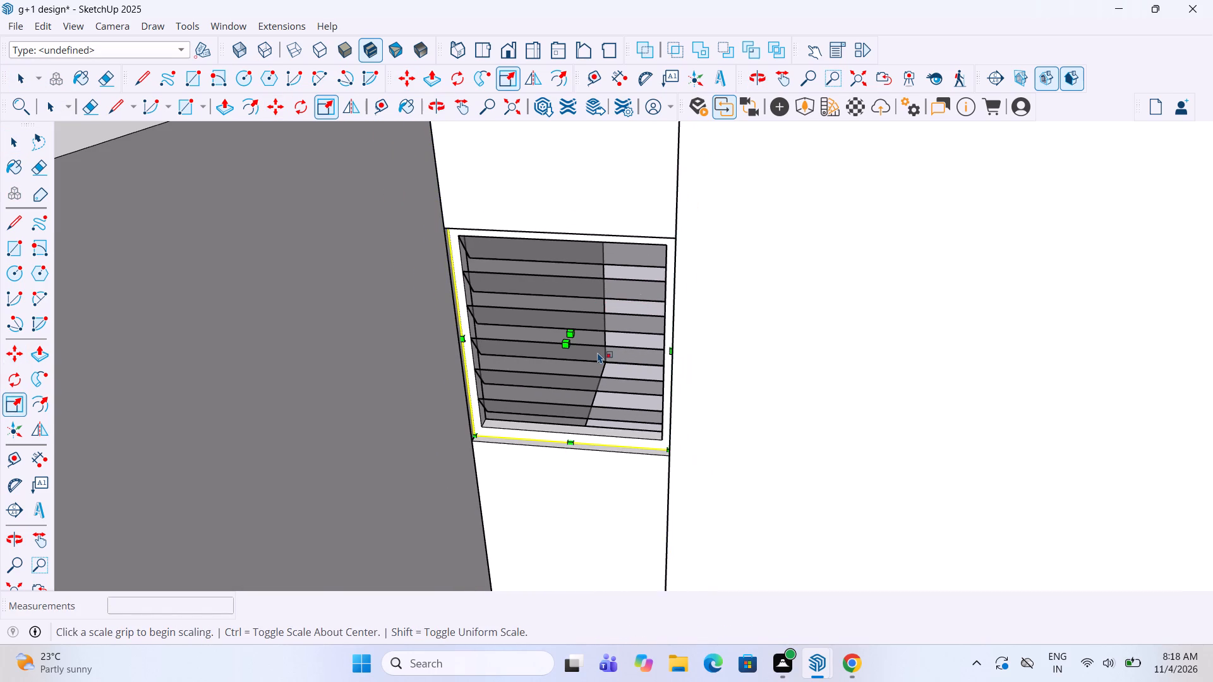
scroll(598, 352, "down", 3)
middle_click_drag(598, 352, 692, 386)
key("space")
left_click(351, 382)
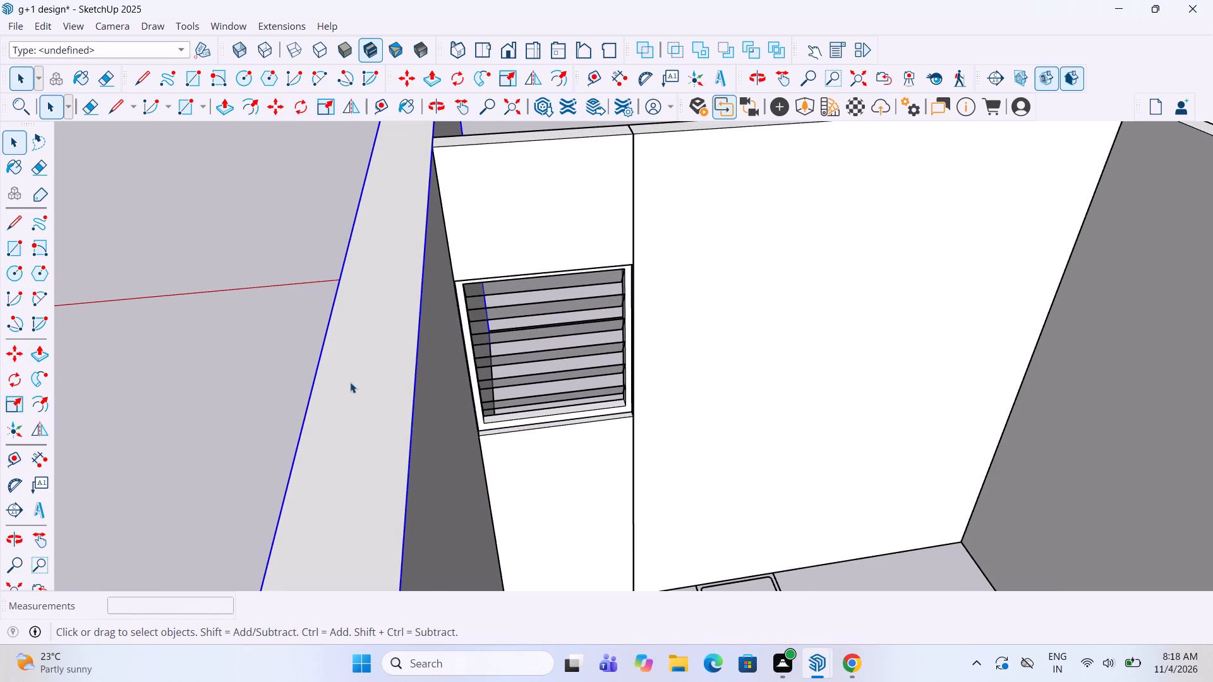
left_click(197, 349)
Examine the fitted toilet ventilator from the other side and review both floors for openings still to fill.
middle_click_drag(256, 306, 982, 463)
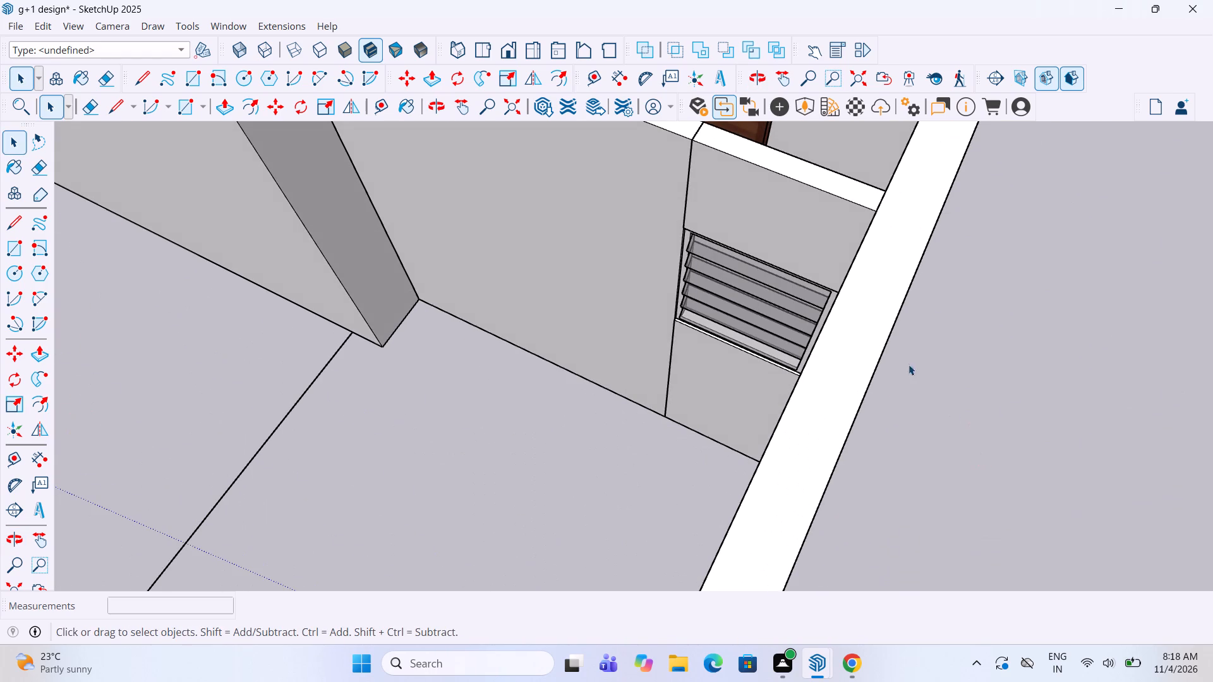
middle_click_drag(799, 280, 162, 301)
scroll(799, 280, "up", 1)
scroll(315, 263, "down", 3)
scroll(387, 373, "down", 12)
middle_click_drag(839, 431, 716, 440)
scroll(687, 320, "down", 11)
scroll(823, 526, "up", 2)
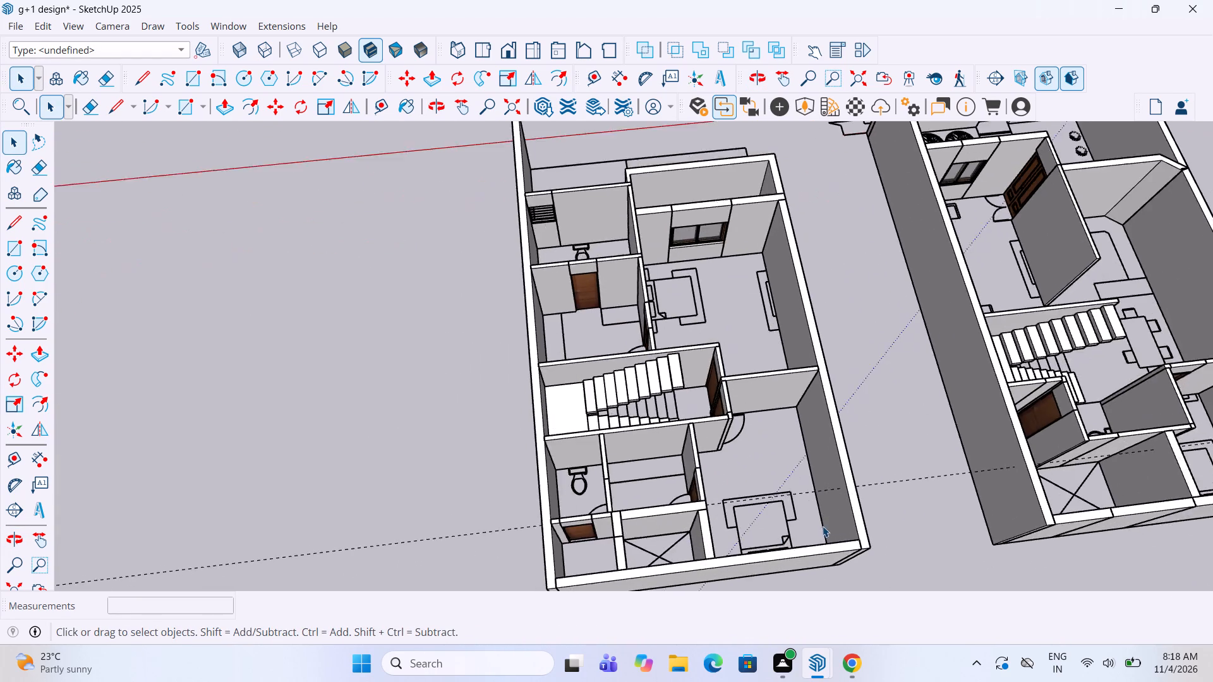
scroll(823, 526, "up", 2)
middle_click_drag(821, 525, 778, 481)
middle_click_drag(767, 456, 466, 453)
scroll(636, 328, "down", 9)
scroll(830, 519, "up", 2)
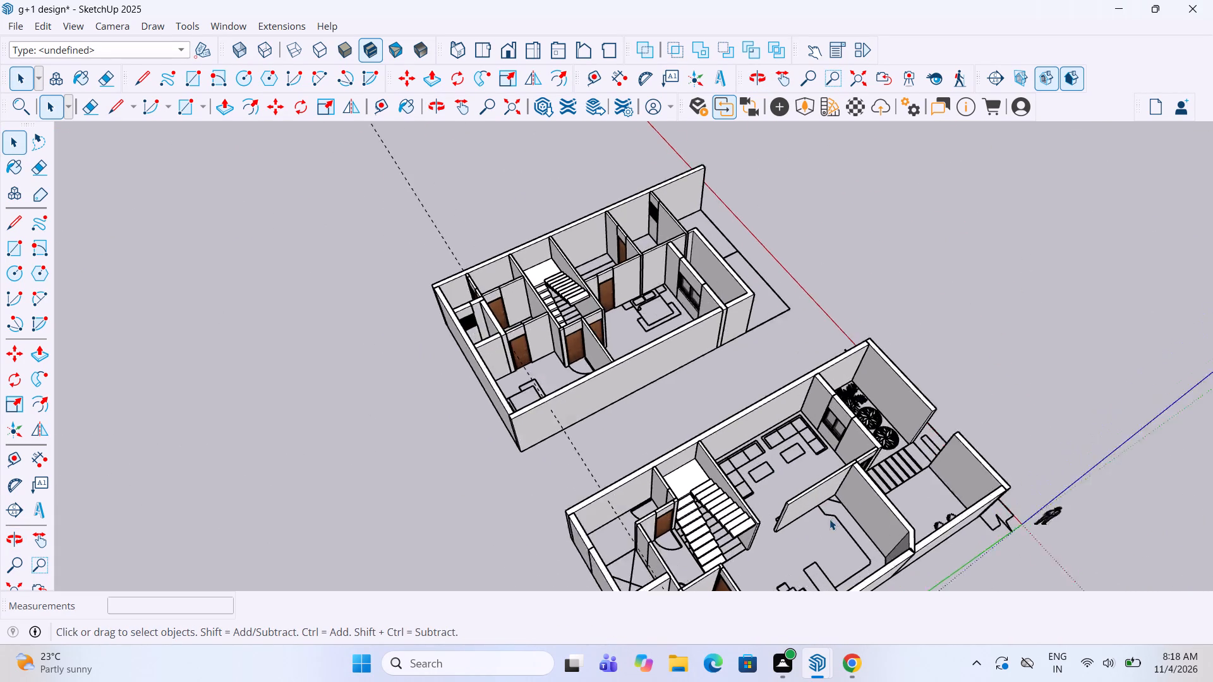
Examine both floors from several sides, ending on the road strip in front of the ground-floor entrance.
scroll(830, 519, "up", 3)
middle_click_drag(830, 517, 666, 438)
scroll(674, 430, "down", 6)
scroll(977, 617, "up", 1)
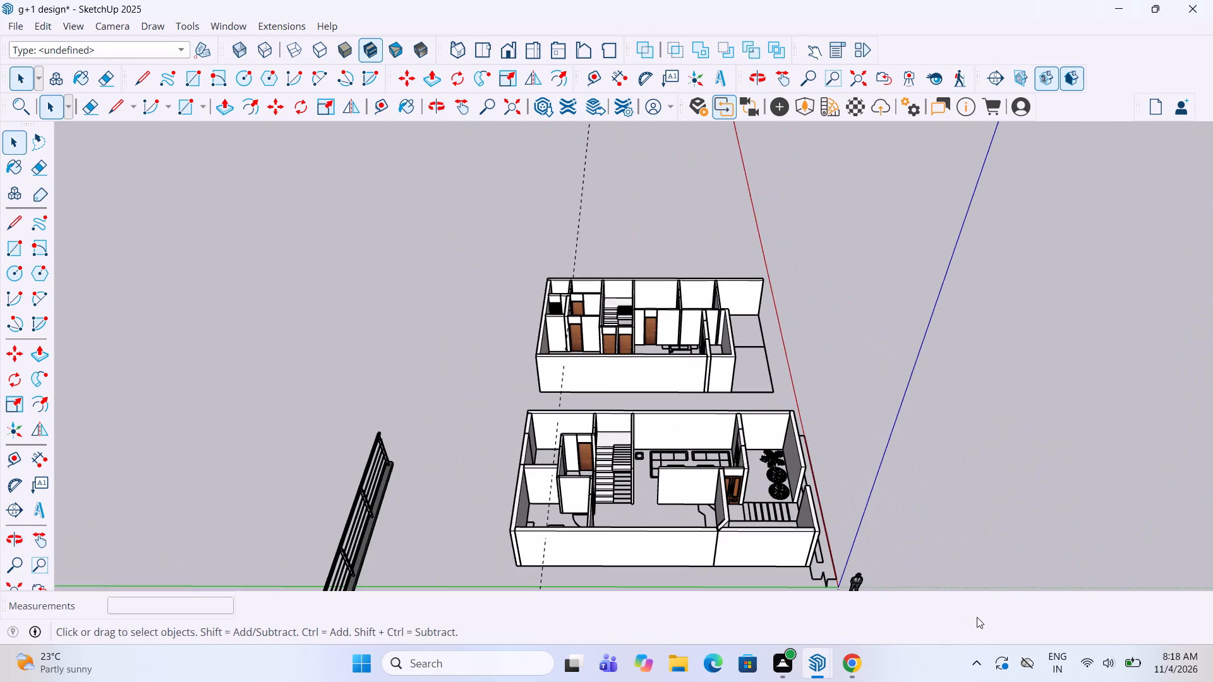
scroll(977, 617, "up", 3)
middle_click_drag(821, 593, 626, 561)
middle_click_drag(1141, 470, 714, 454)
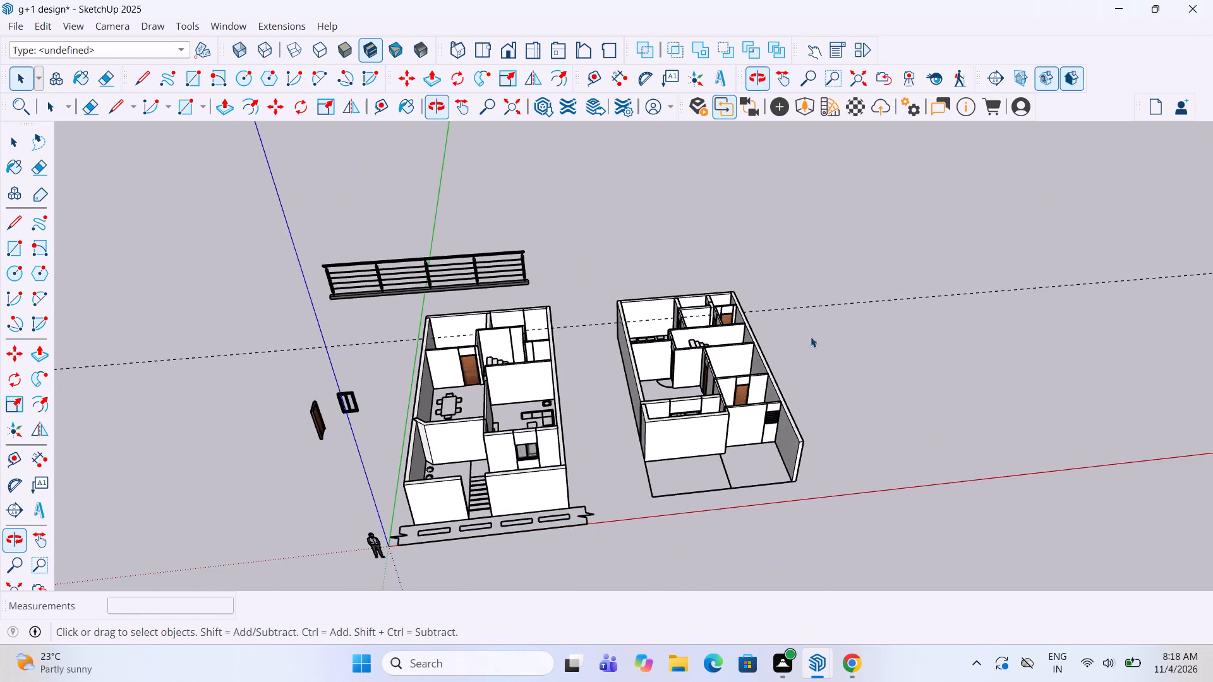
scroll(816, 327, "down", 5)
scroll(656, 410, "up", 4)
scroll(531, 494, "up", 9)
middle_click_drag(663, 399, 627, 400)
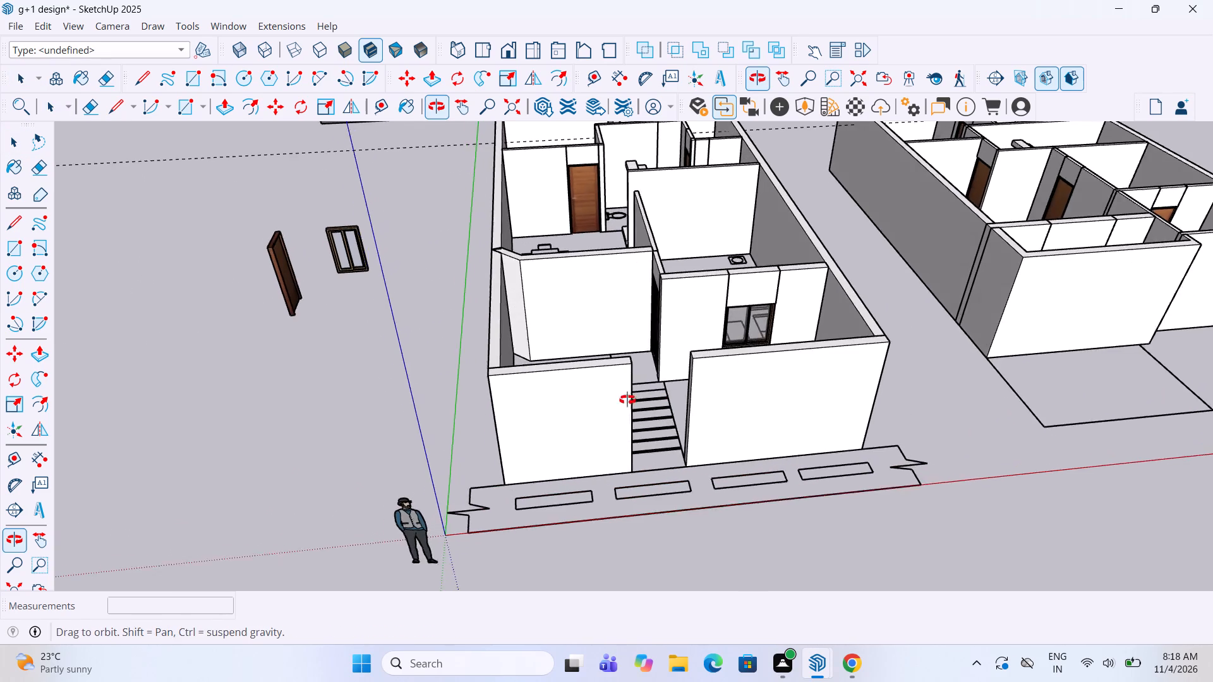
middle_click_drag(627, 400, 573, 469)
scroll(622, 396, "down", 4)
scroll(446, 562, "up", 6)
middle_click_drag(550, 444, 560, 462)
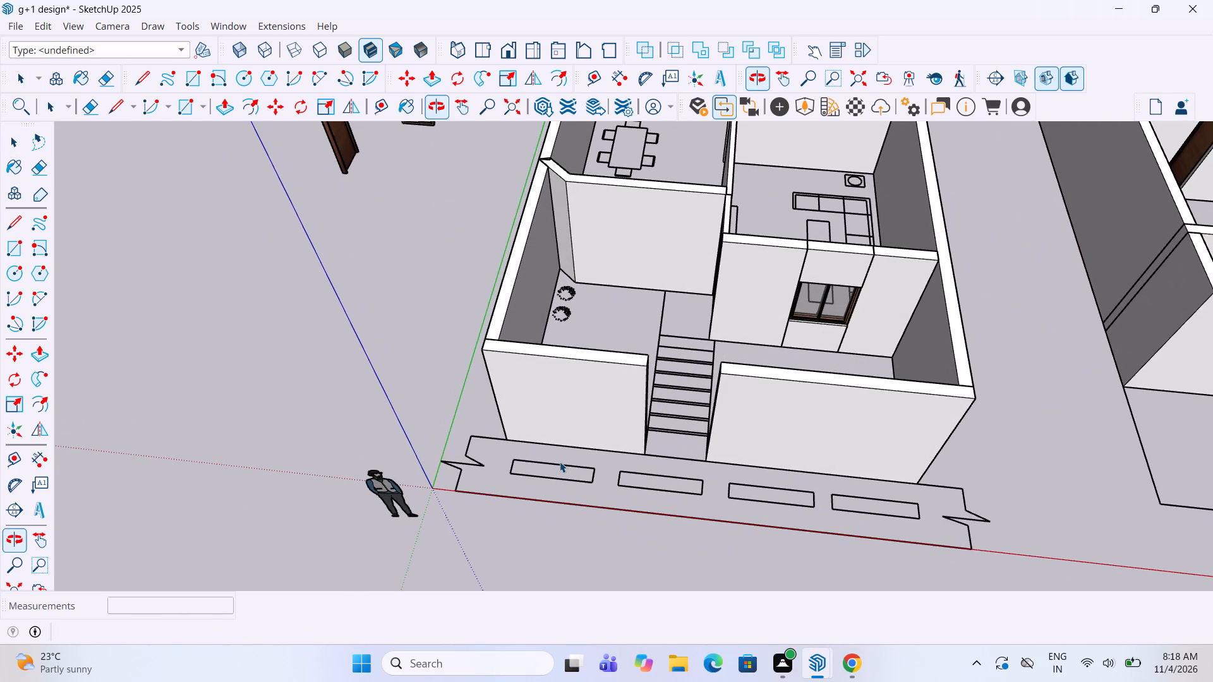
Try to paint the road strip in front of the house with the in-model dark material ThomThom - Hat1.
key("b")
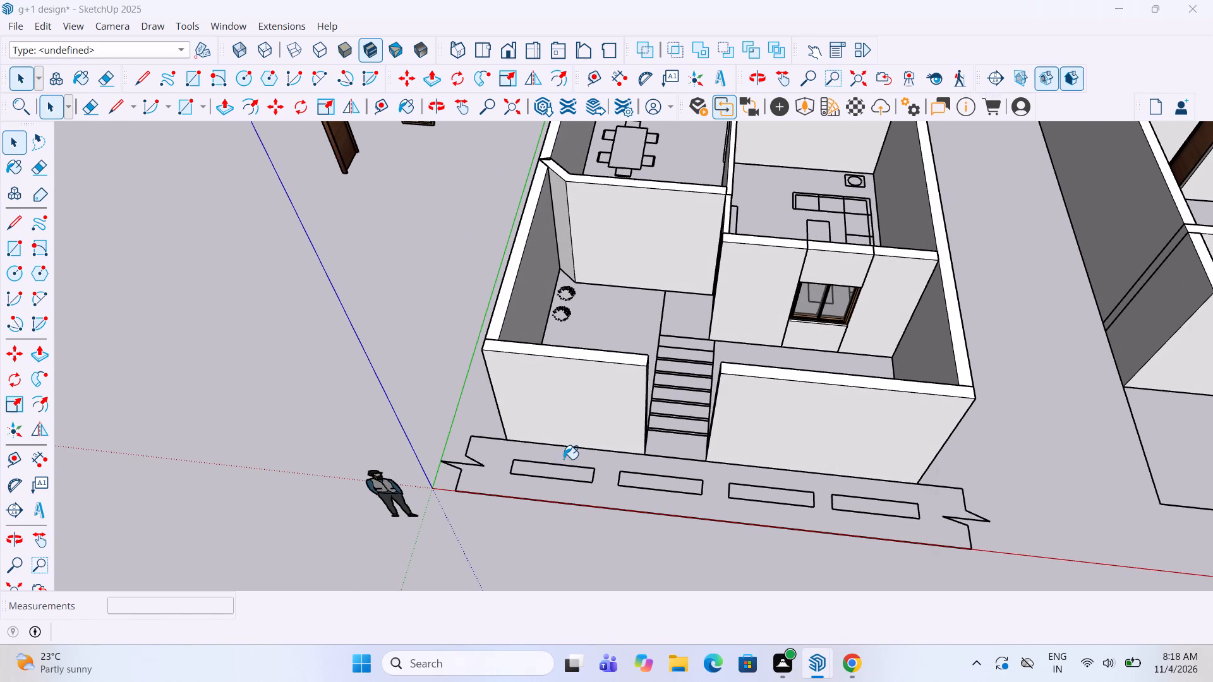
scroll(1063, 502, "down", 4)
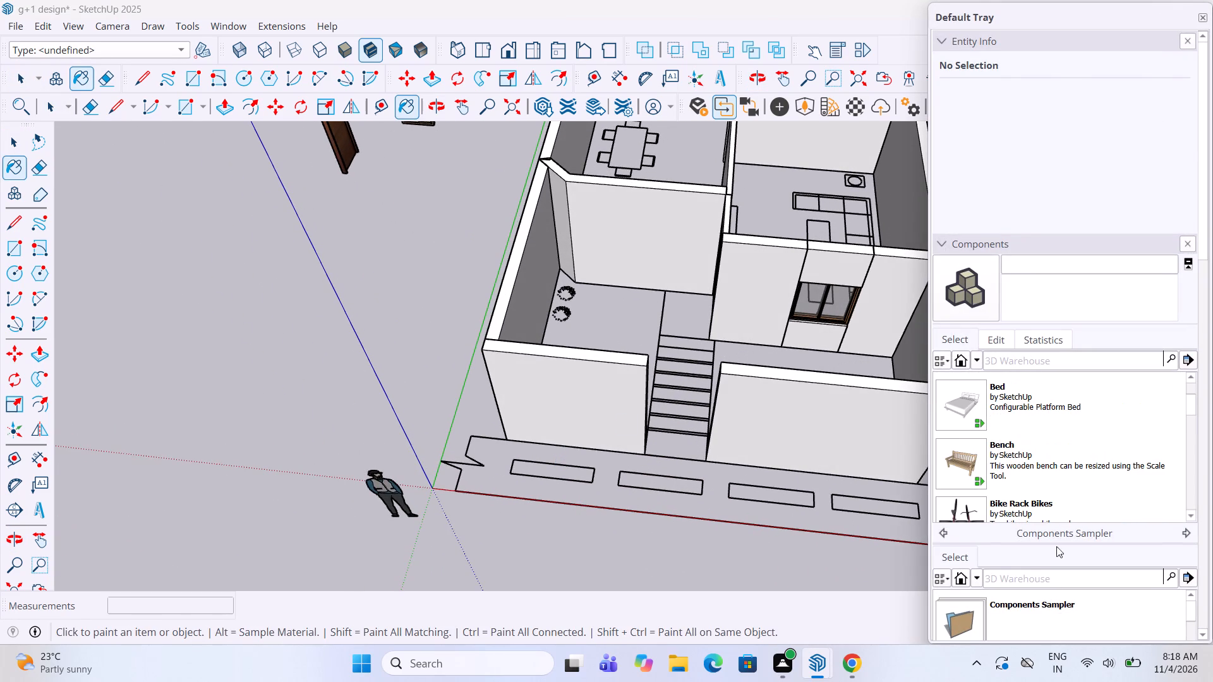
scroll(1049, 634, "down", 11)
scroll(1061, 546, "down", 4)
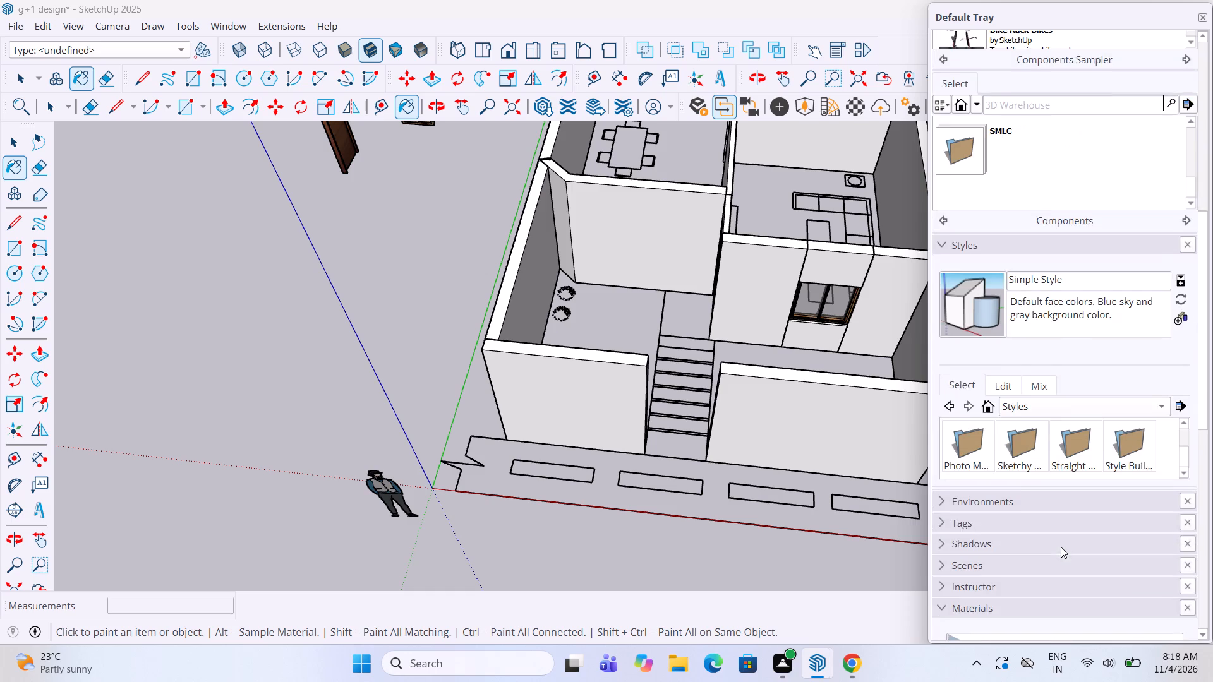
scroll(1061, 547, "down", 18)
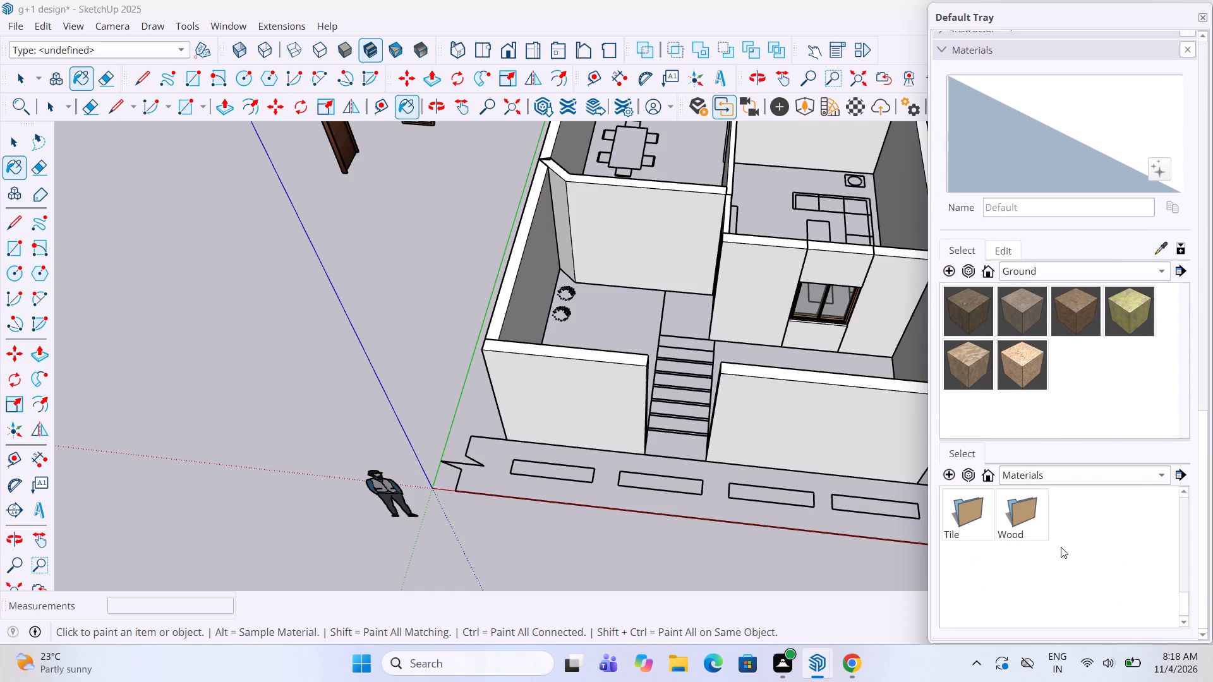
left_click(1086, 469)
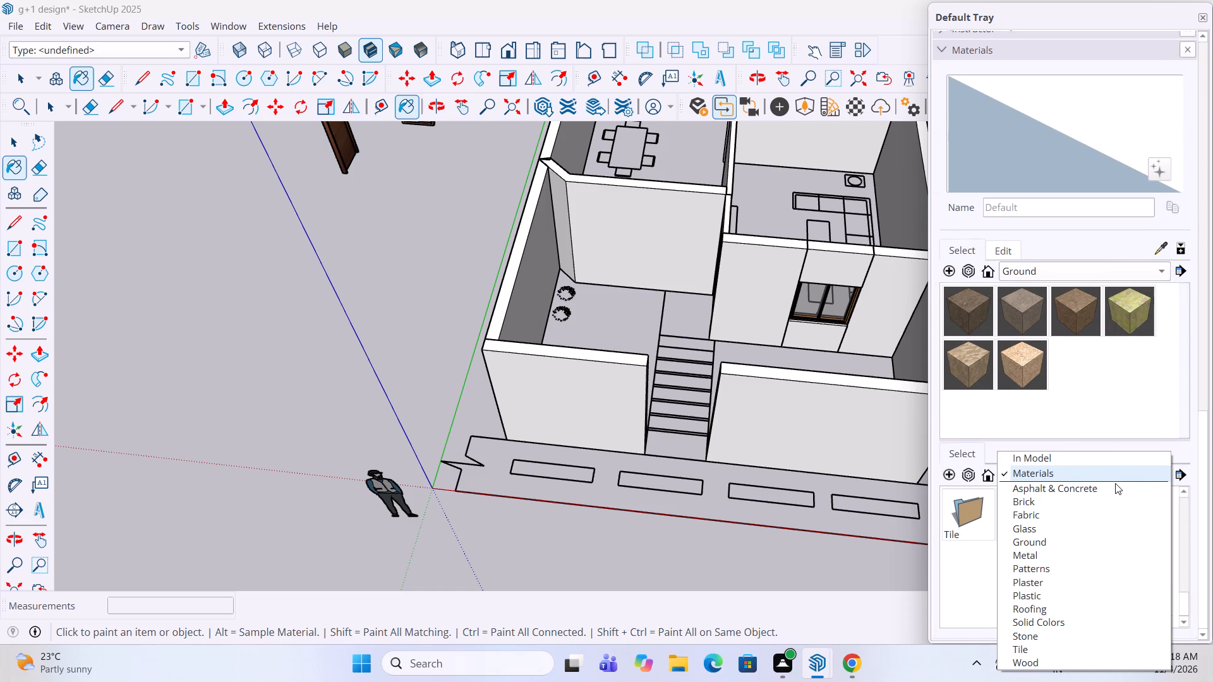
left_click(1075, 463)
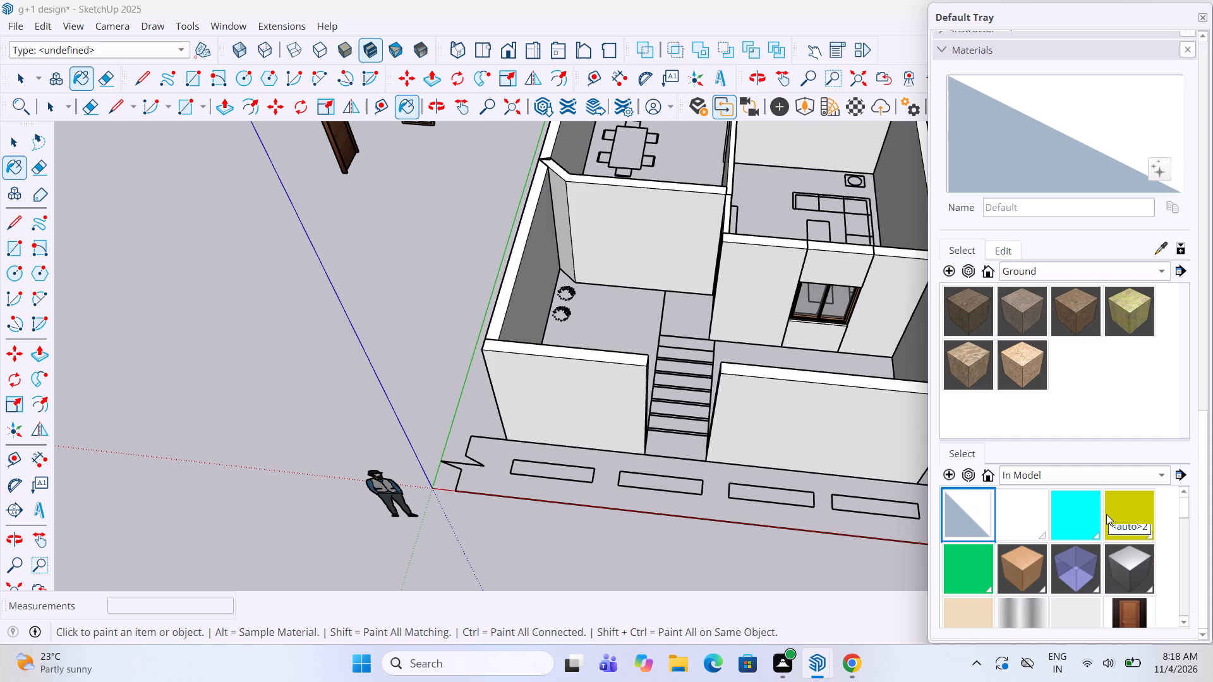
scroll(1063, 552, "down", 6)
left_click(1073, 498)
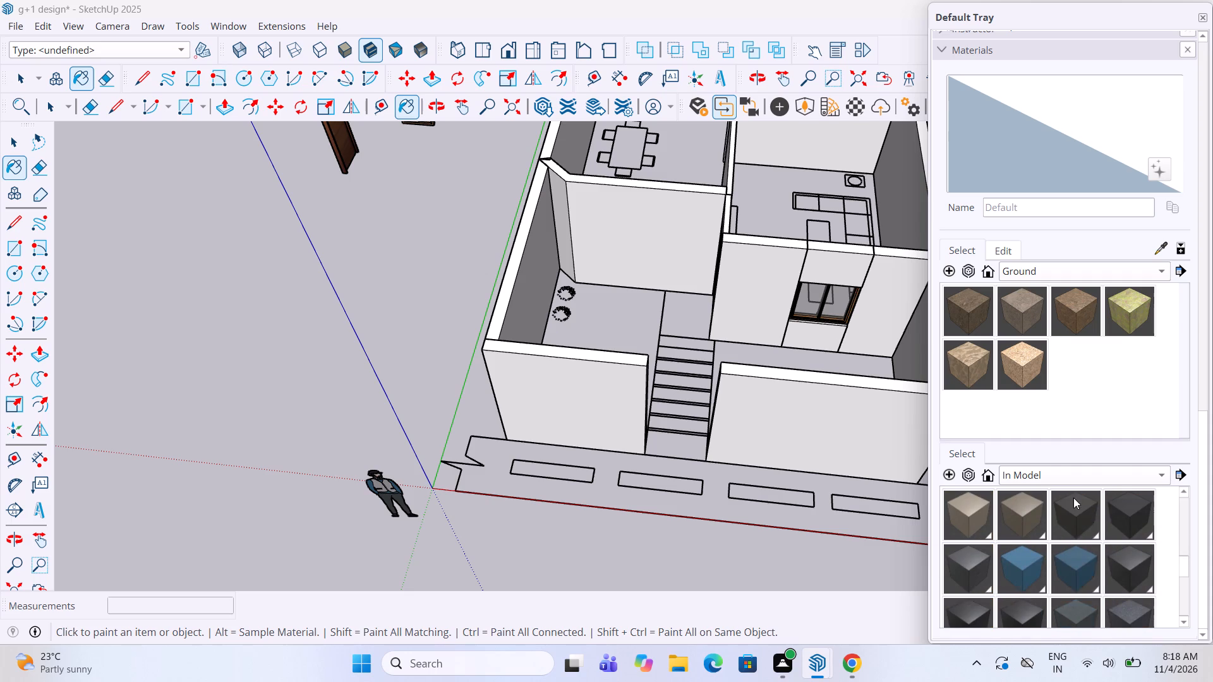
left_click(809, 519)
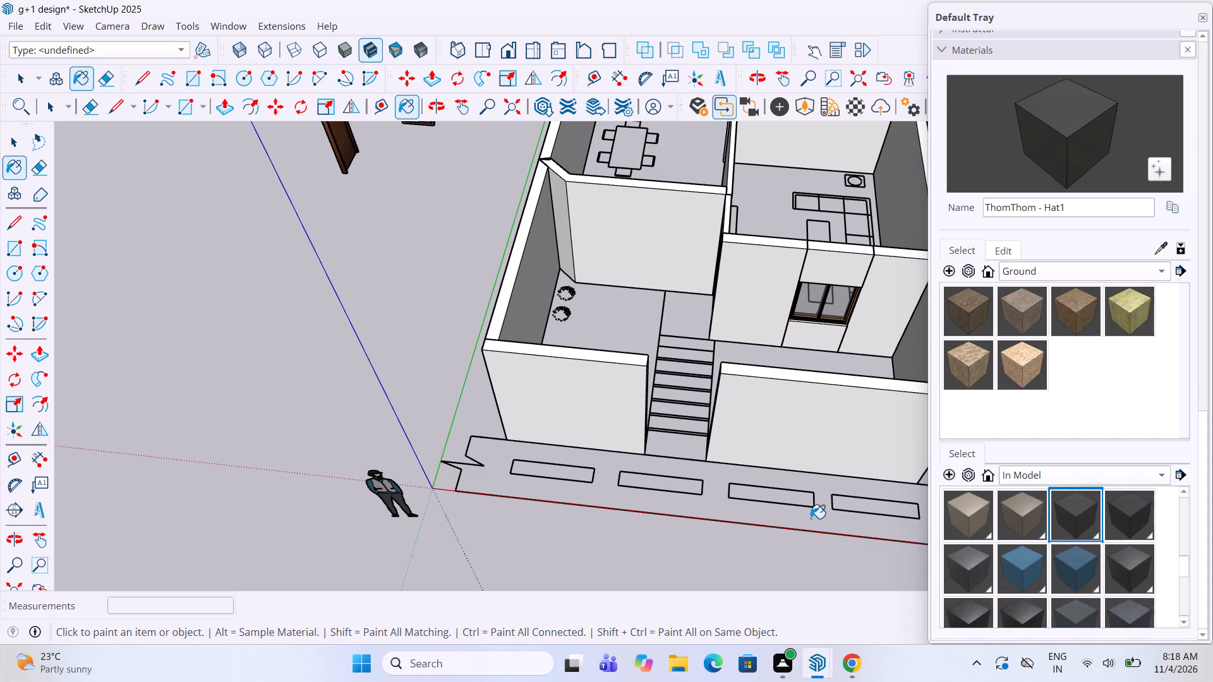
left_click(816, 519)
key("space")
left_click(816, 520)
double_click(817, 520)
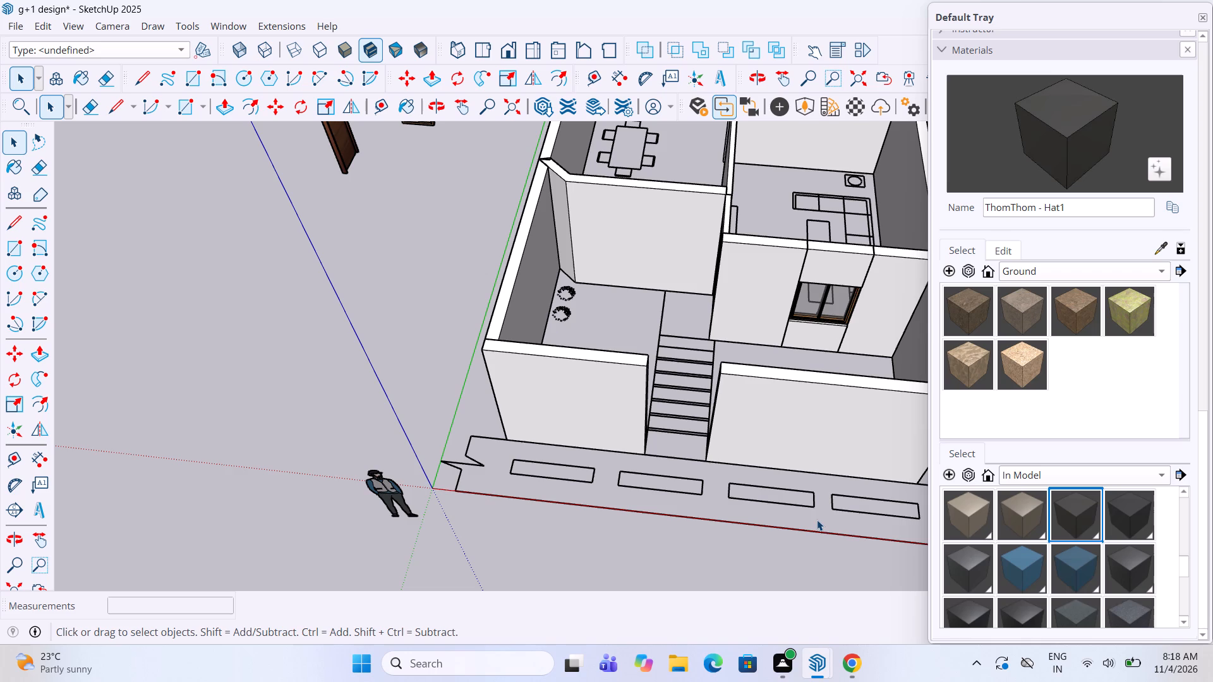
Draw a rectangle about 31' 8 3/4" by 4' over the road outline in front of the house and select its face.
left_click(20, 256)
left_click(456, 495)
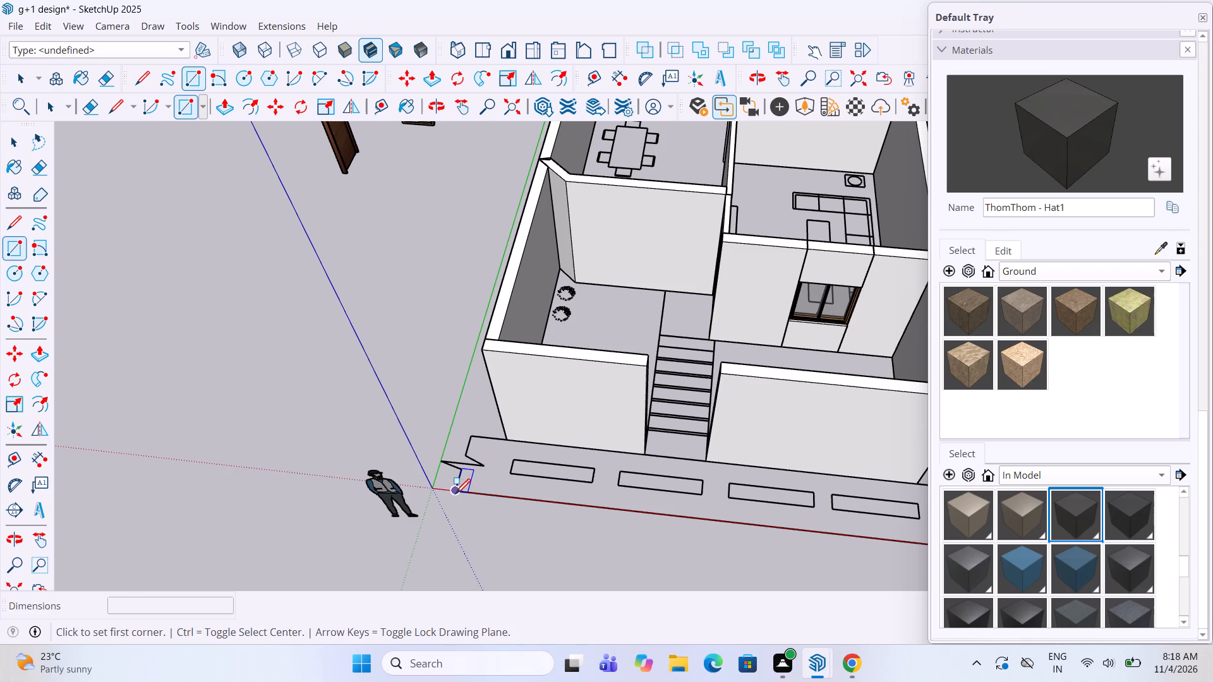
scroll(449, 483, "down", 6)
scroll(726, 484, "up", 5)
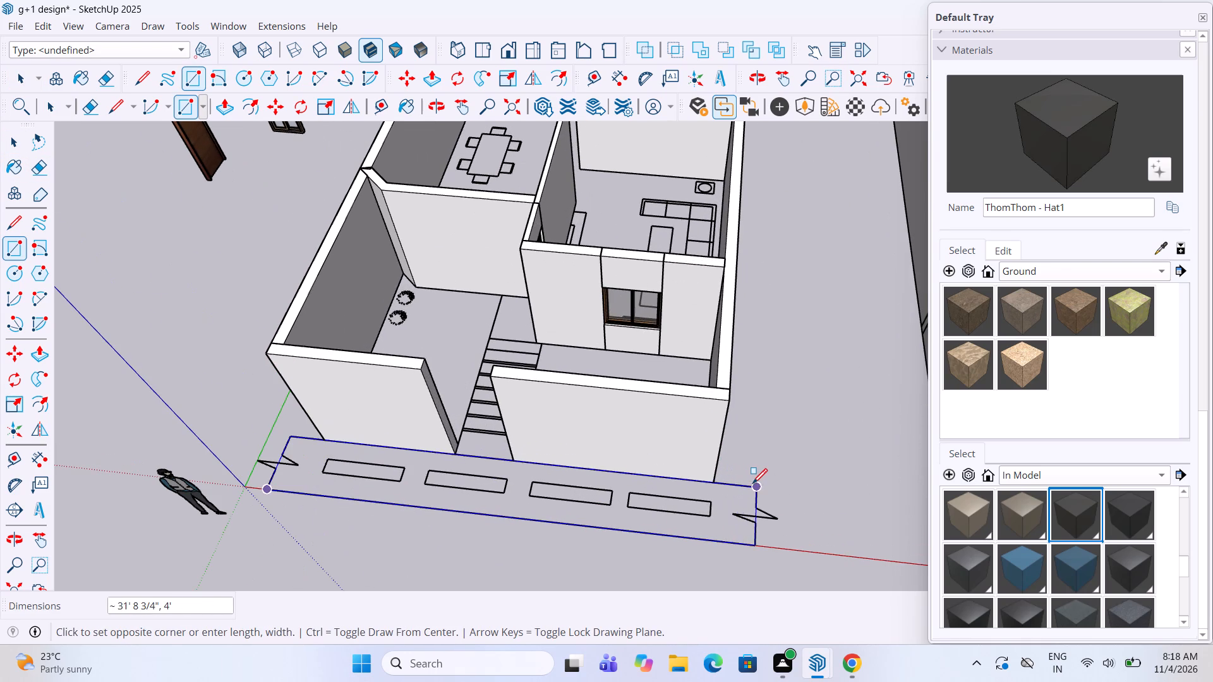
left_click(752, 485)
middle_click_drag(426, 512, 456, 510)
key("space")
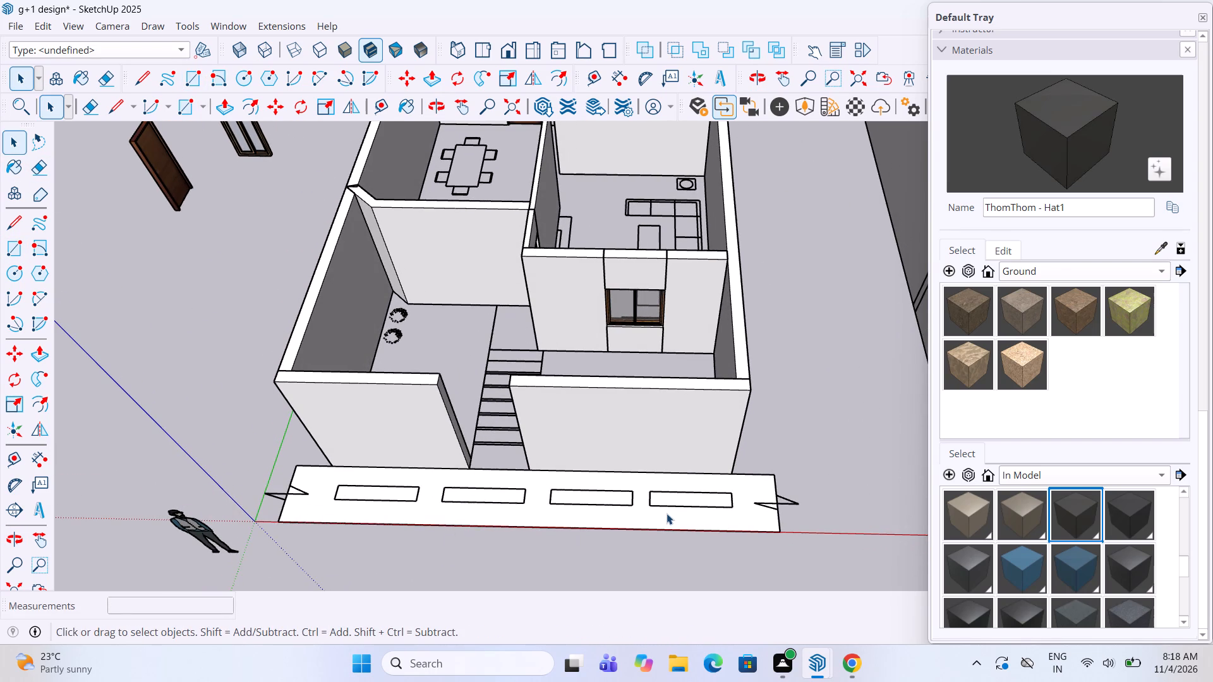
left_click(667, 513)
Draw four rectangles about 5' 3 5/8" by 1' over the lane-marking outlines on the road.
scroll(319, 463, "up", 3)
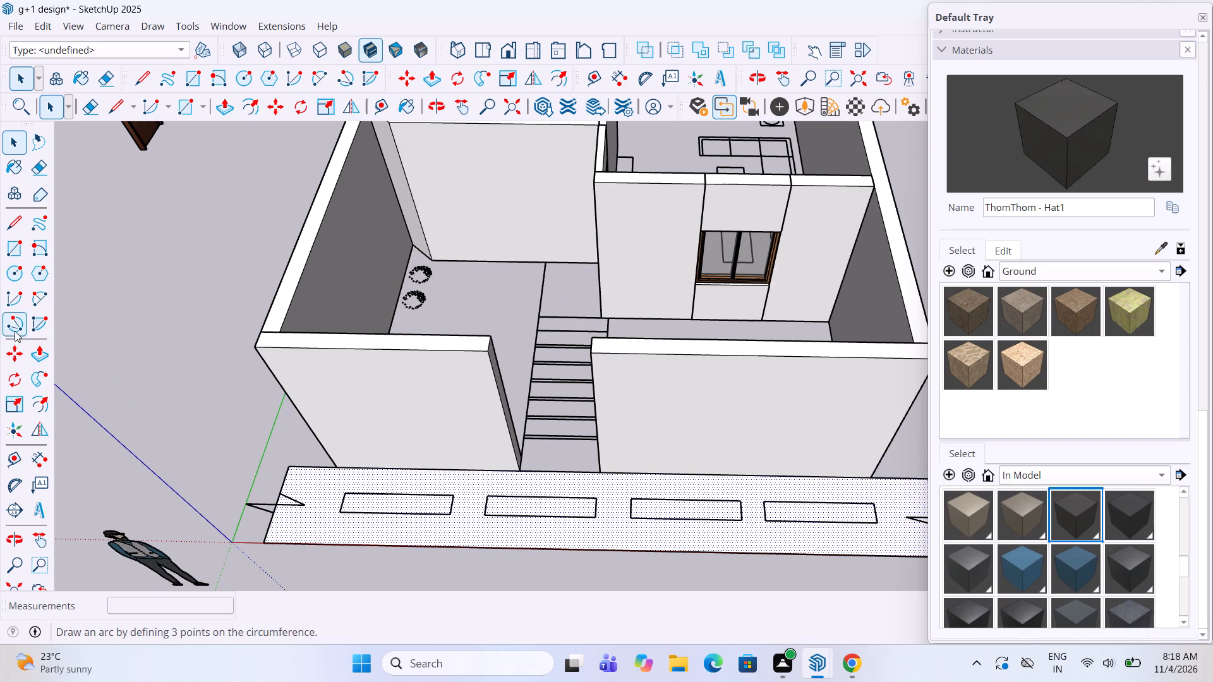
left_click(11, 253)
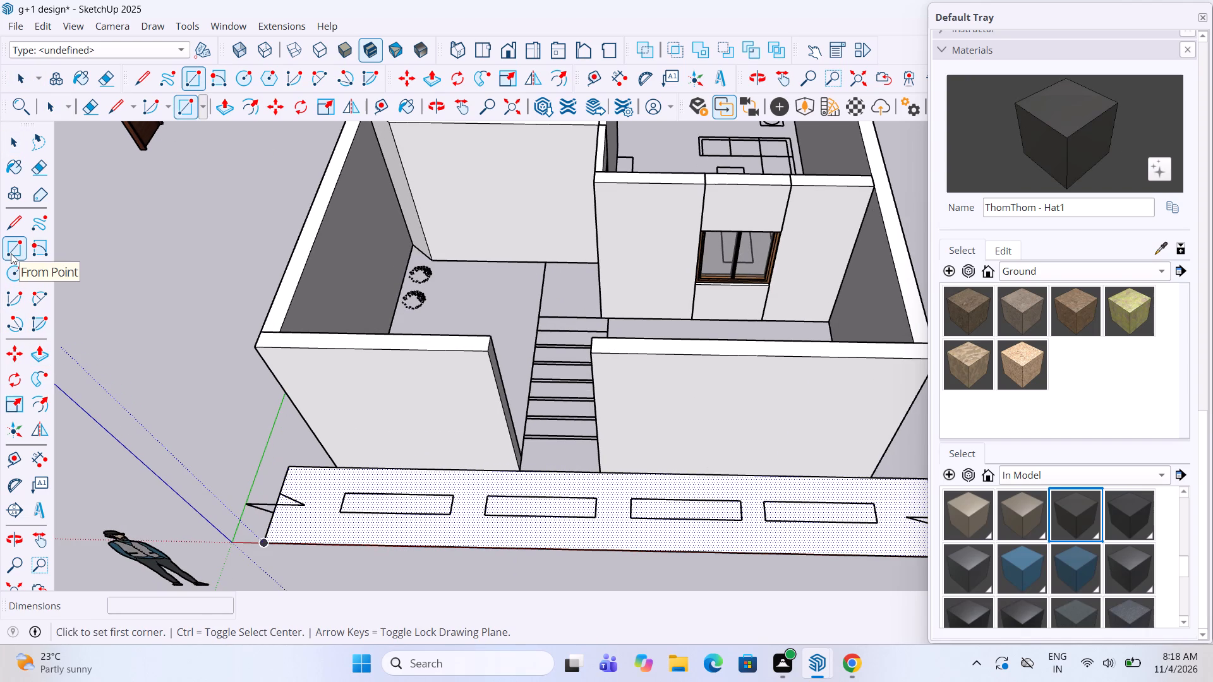
left_click(349, 514)
left_click(454, 493)
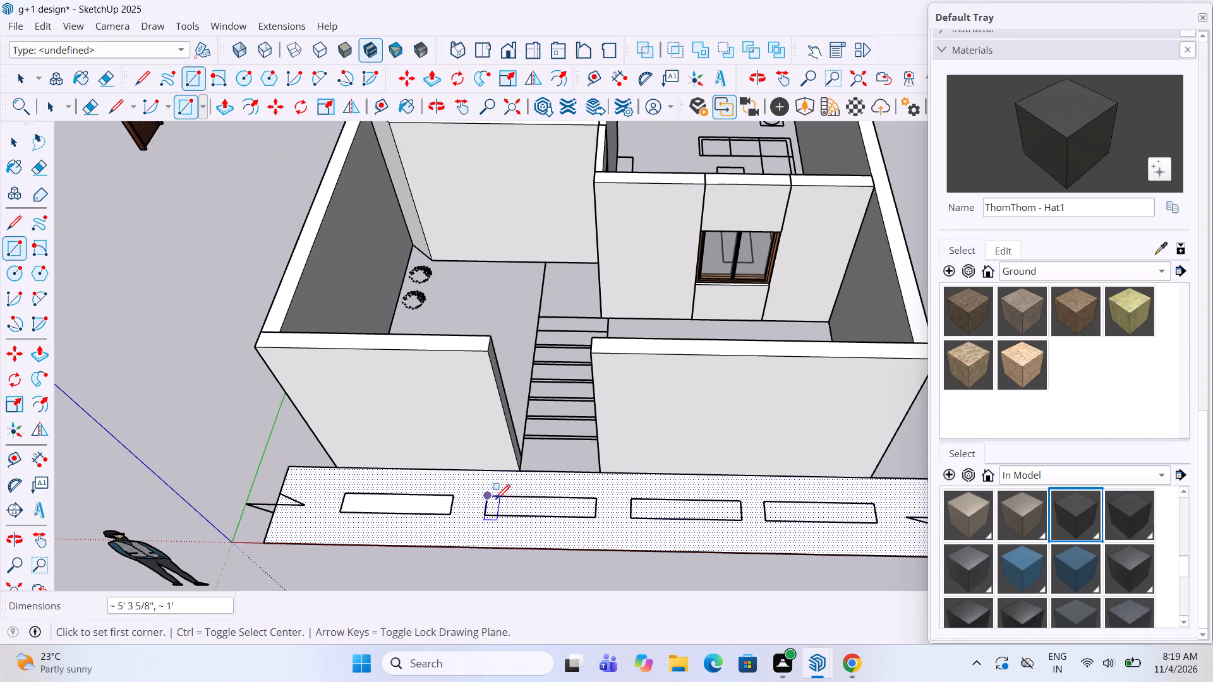
left_click(484, 517)
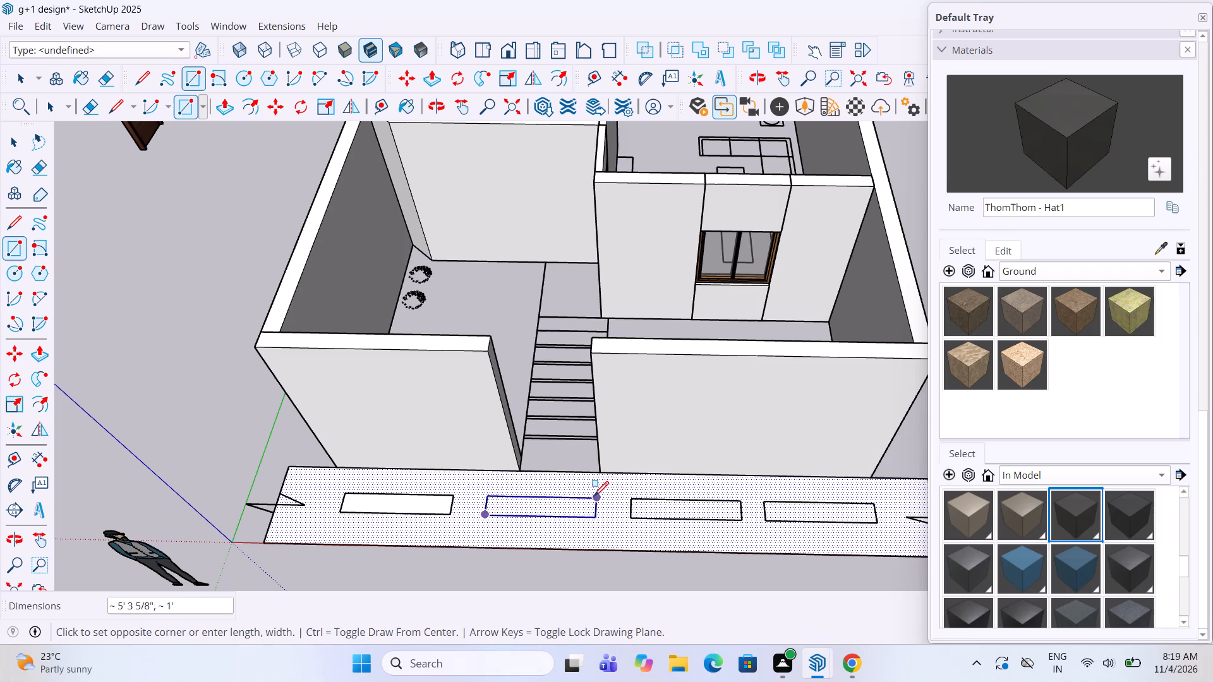
left_click(594, 498)
left_click(632, 520)
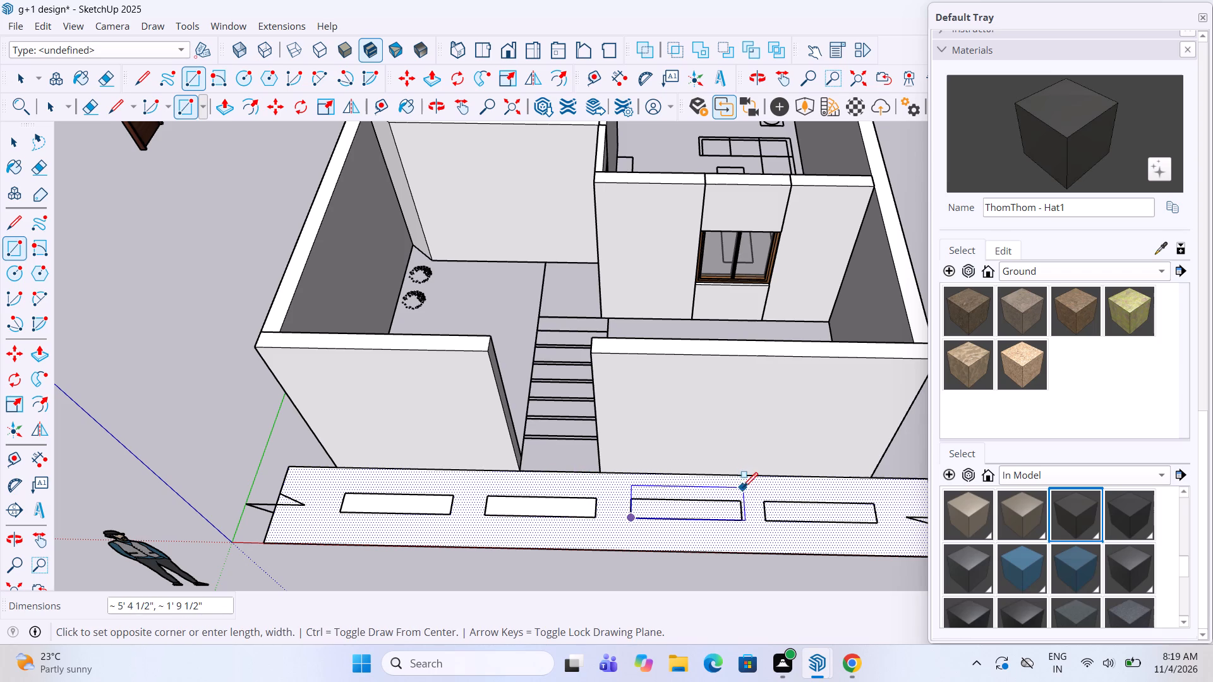
left_click(735, 505)
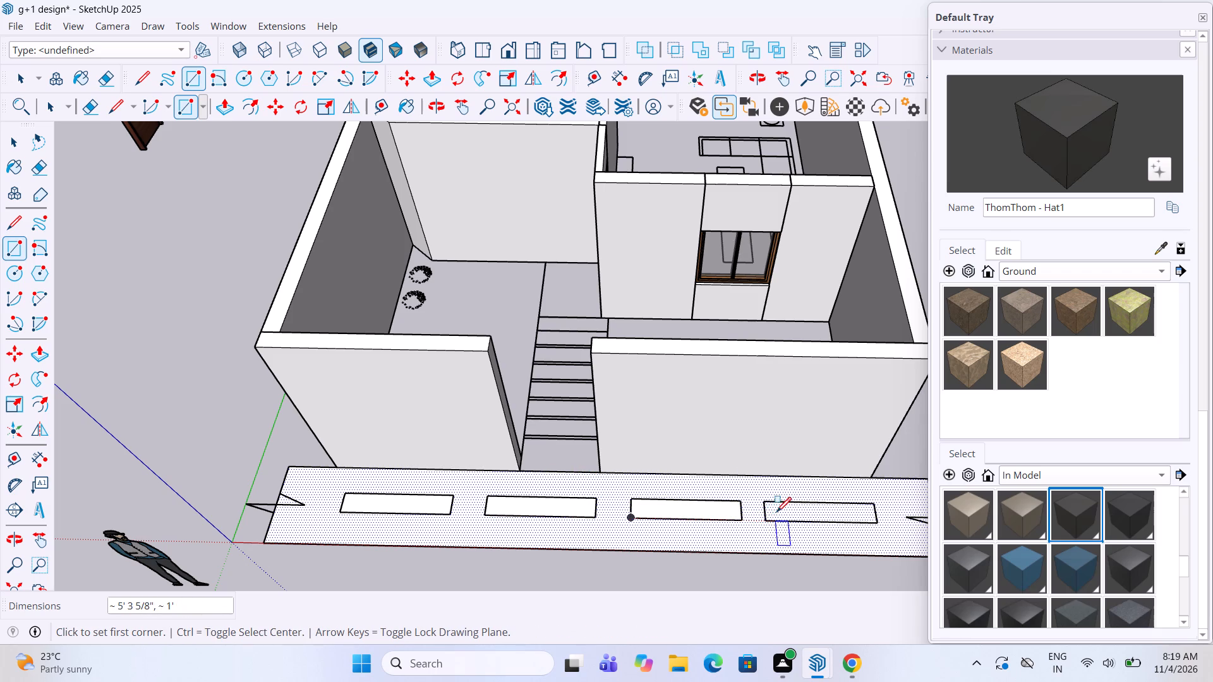
left_click(764, 520)
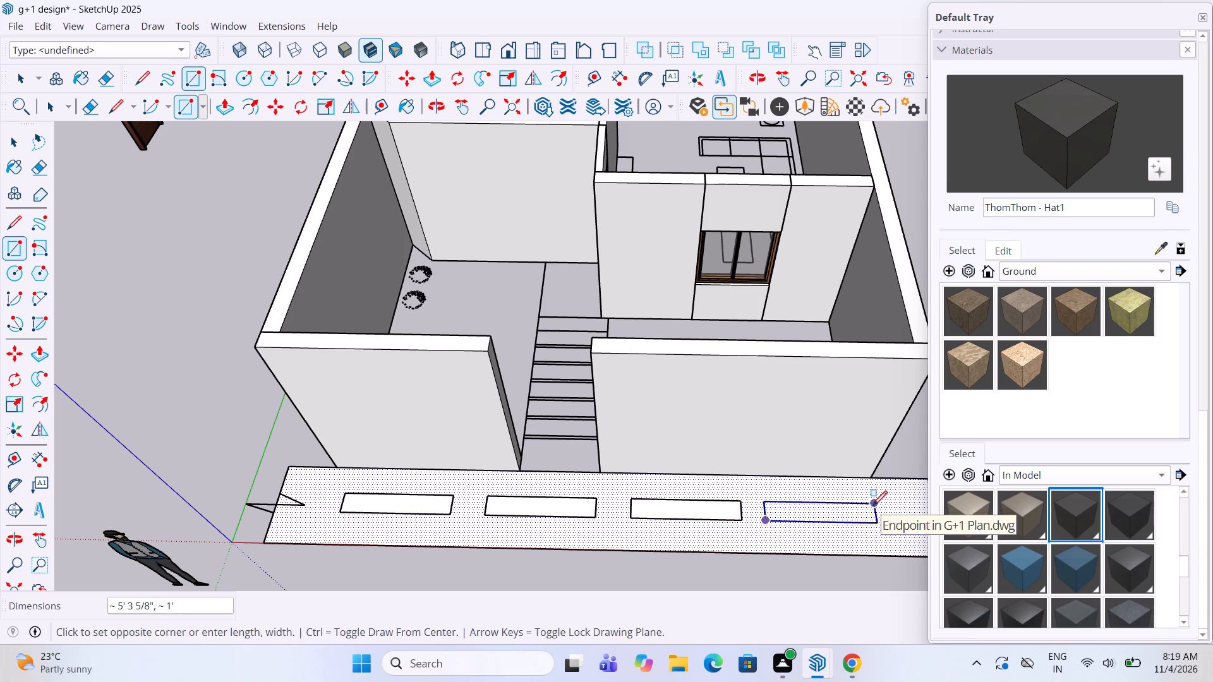
left_click(874, 506)
Paint the road surface around the lane markings with the ThomThom - Hat1 material and clear the selection.
left_click(1073, 513)
left_click(882, 493)
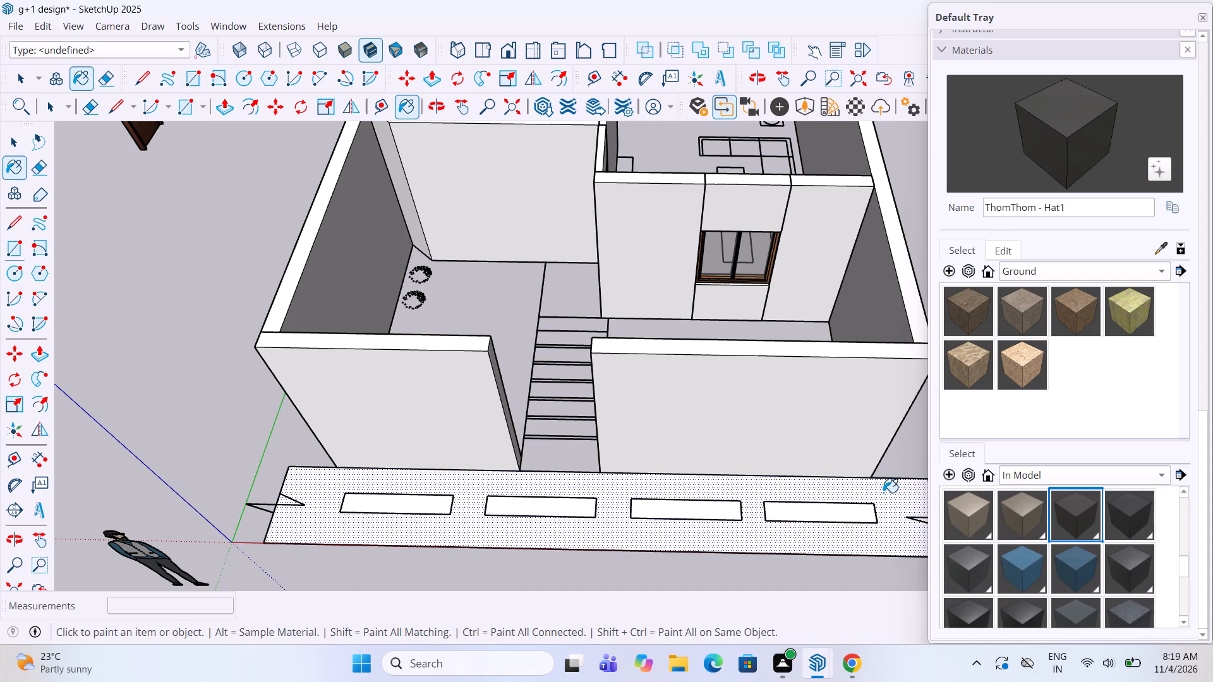
key("Escape")
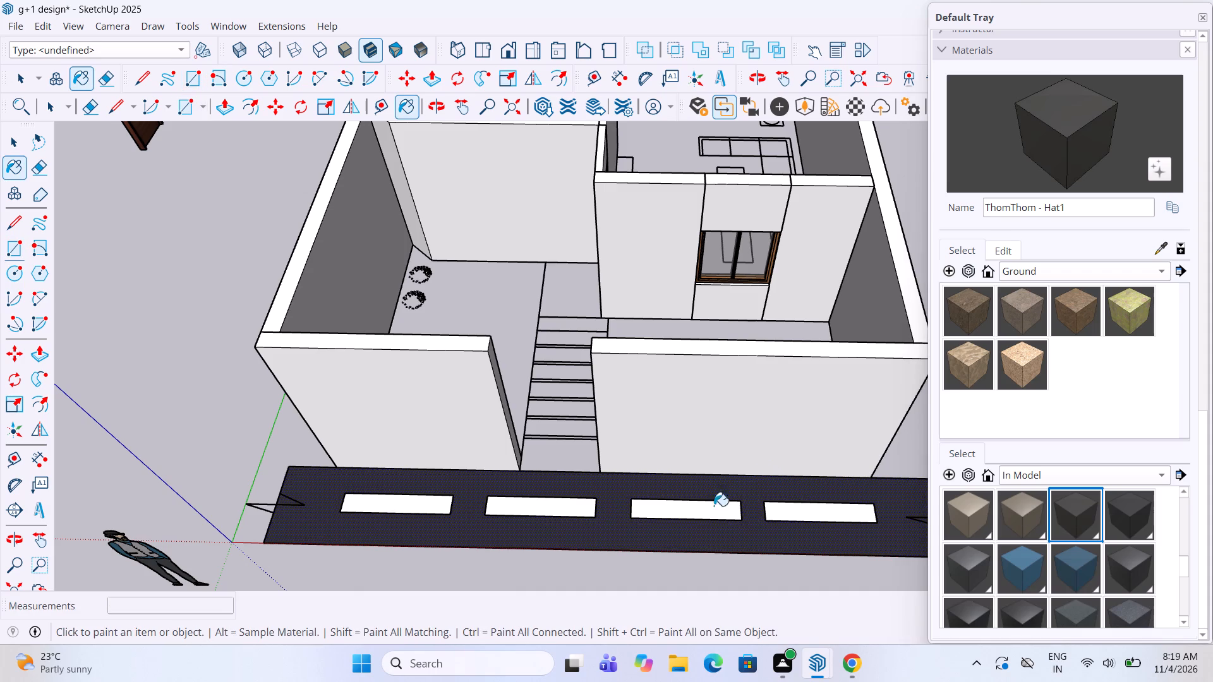
key("space")
left_click(681, 566)
Examine the painted road and the front part of the ground floor from above and from the front.
scroll(670, 450, "down", 4)
scroll(515, 359, "down", 4)
middle_click_drag(523, 338, 532, 379)
scroll(551, 372, "up", 3)
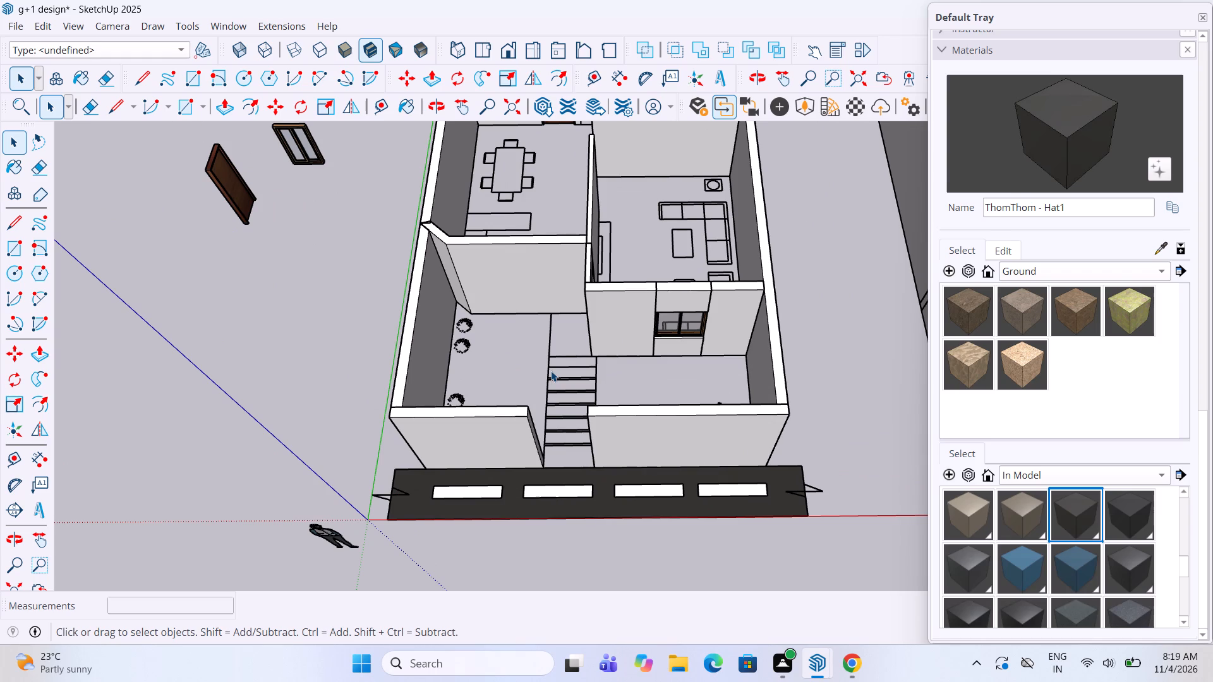
scroll(551, 453, "down", 3)
middle_click_drag(568, 452, 703, 633)
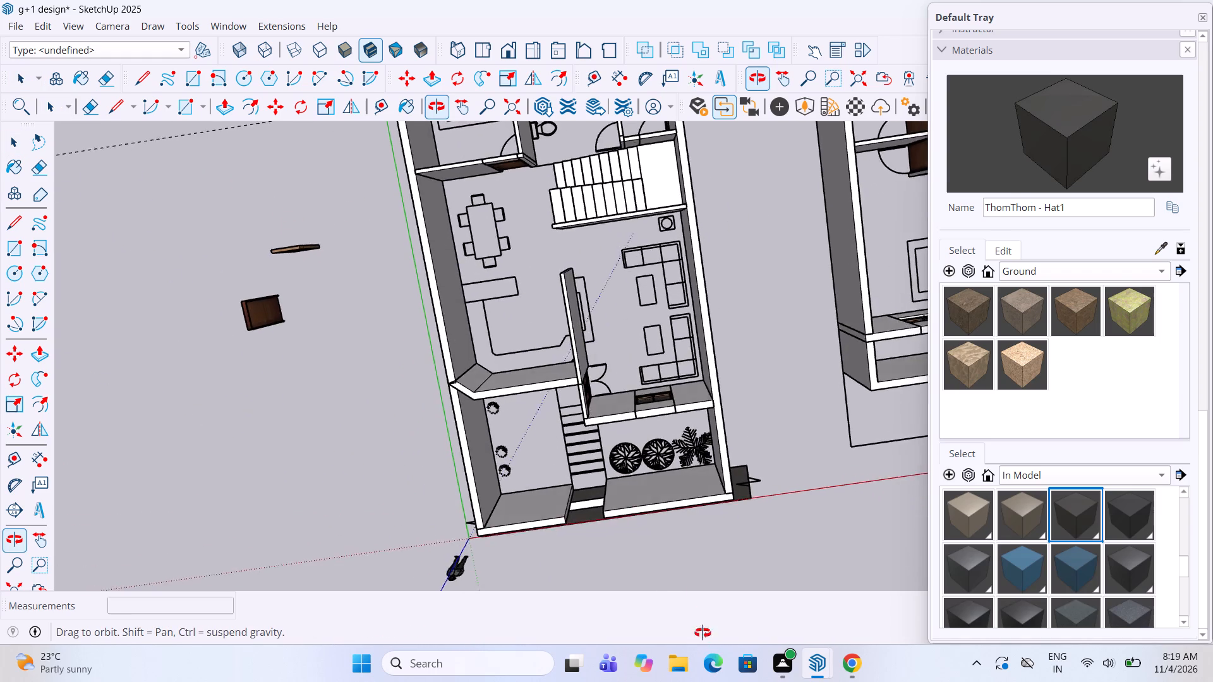
middle_click_drag(703, 633, 665, 487)
scroll(641, 488, "up", 4)
middle_click_drag(625, 470, 558, 431)
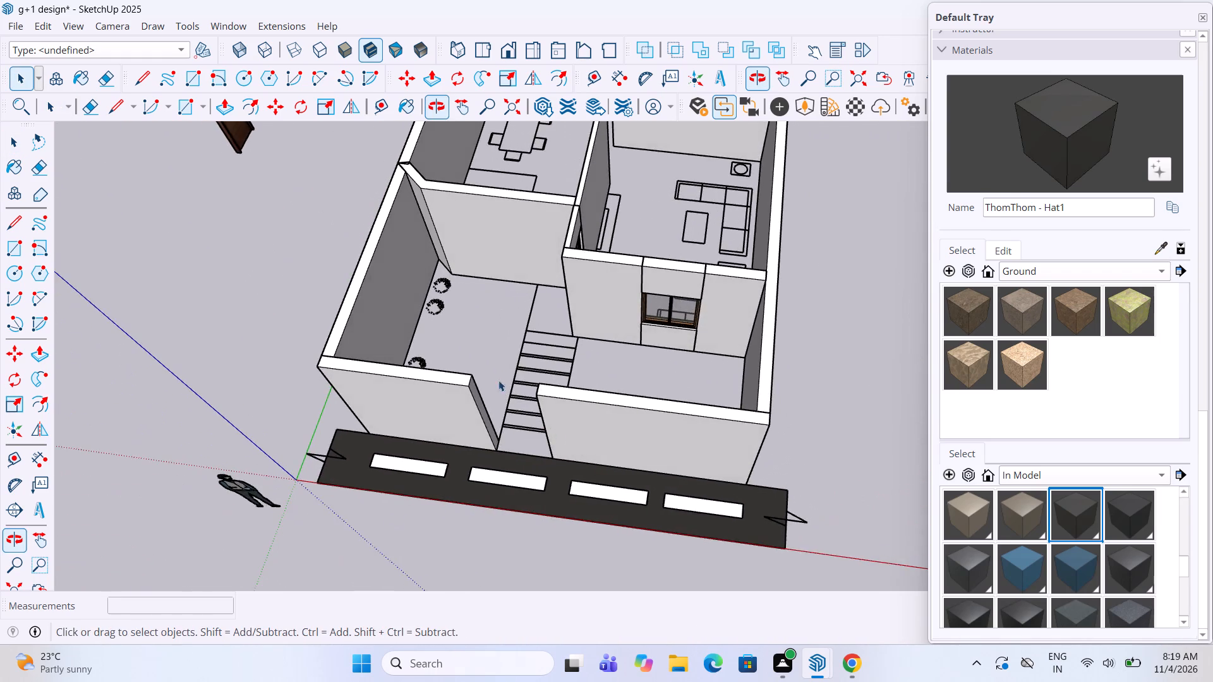
Draw five rectangles of 4' by 1' over the entrance step tread outlines, from the road side towards the house.
scroll(490, 371, "up", 9)
middle_click_drag(496, 365, 517, 359)
scroll(517, 357, "down", 4)
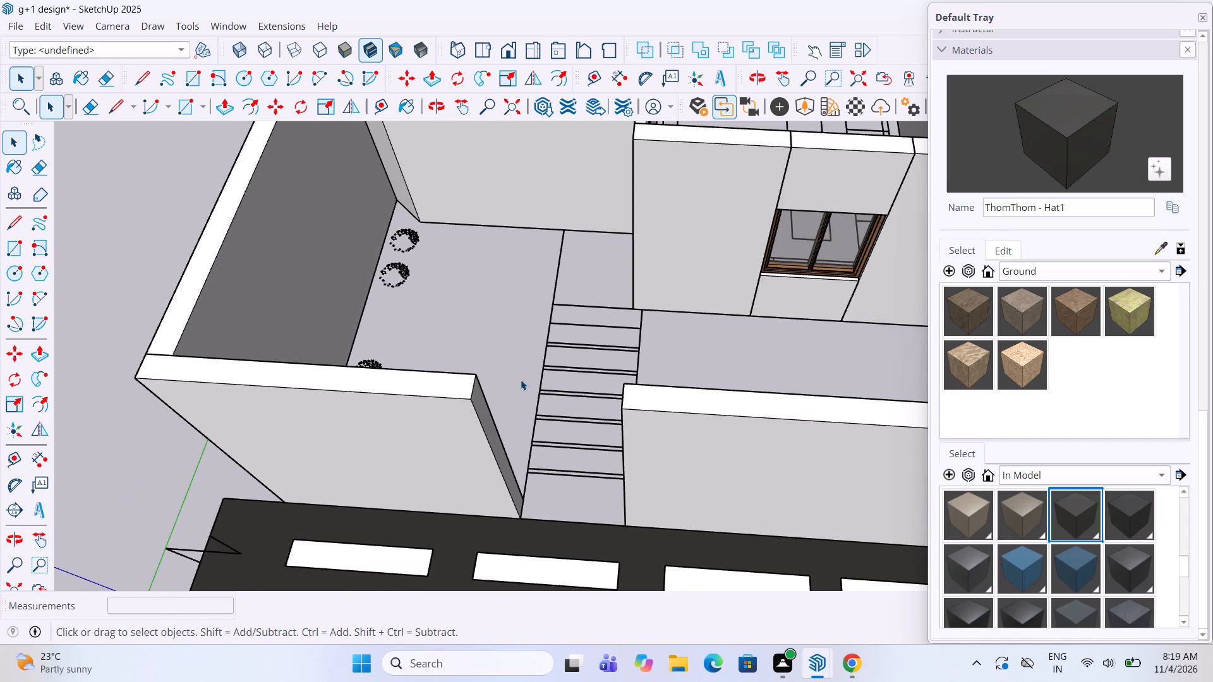
scroll(521, 380, "up", 1)
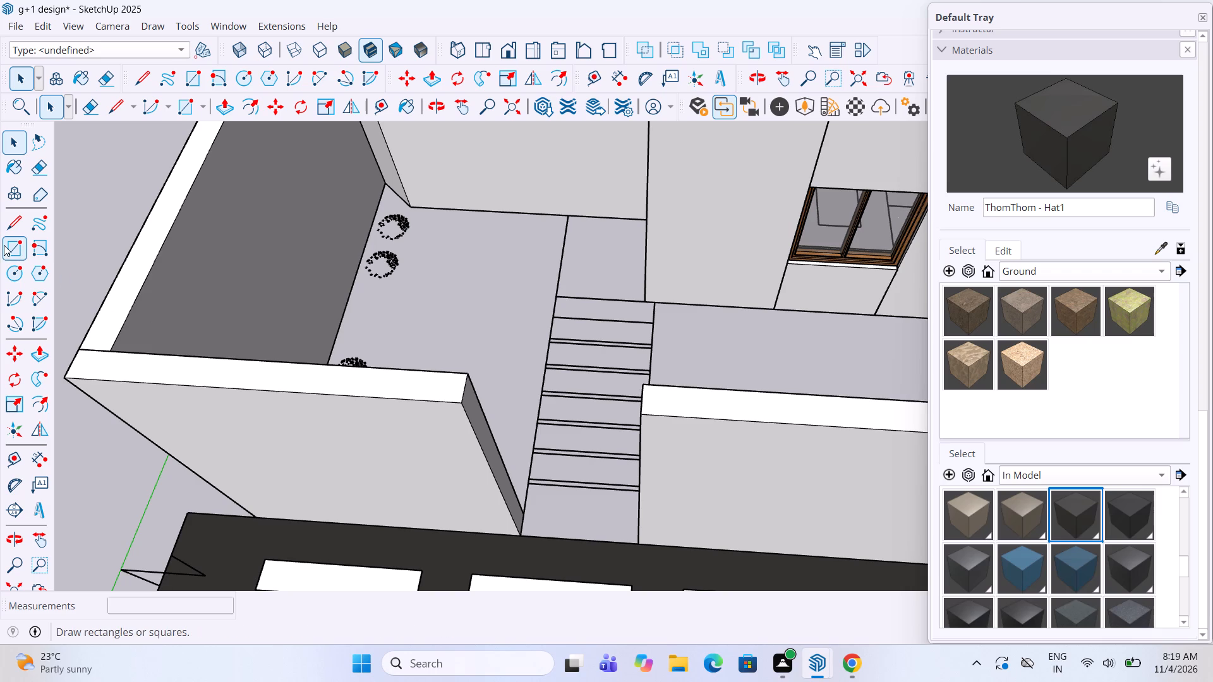
left_click(5, 246)
scroll(543, 534, "up", 3)
middle_click_drag(543, 532, 570, 533)
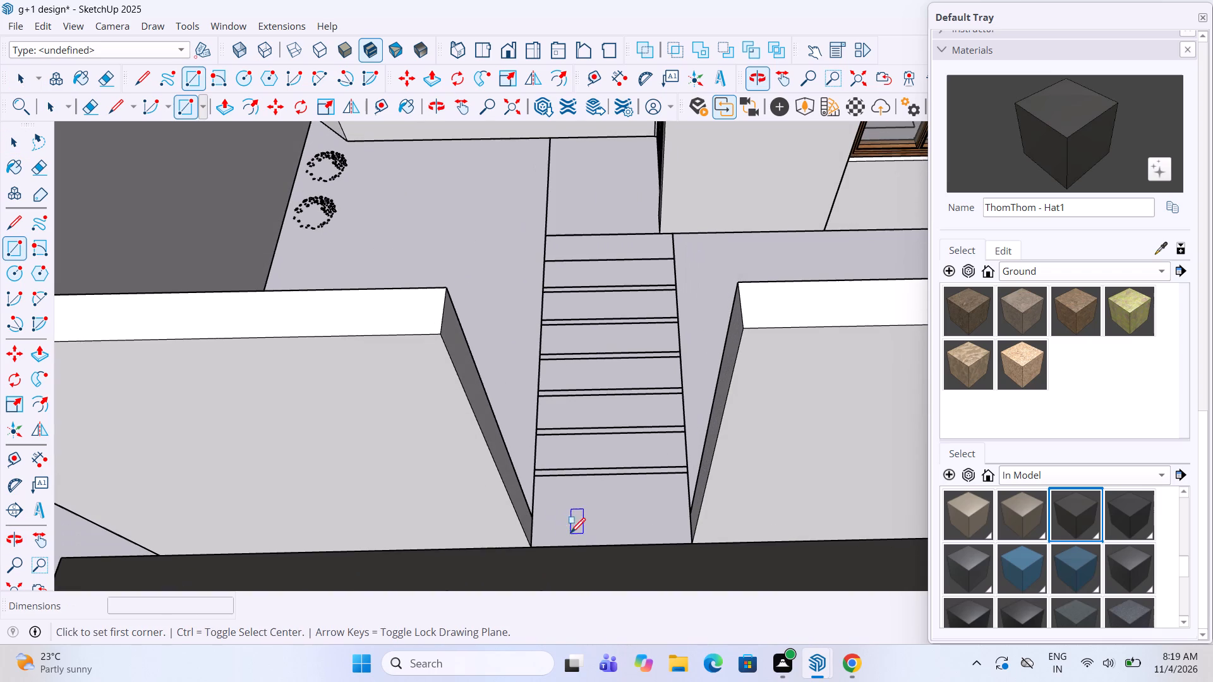
left_click(538, 469)
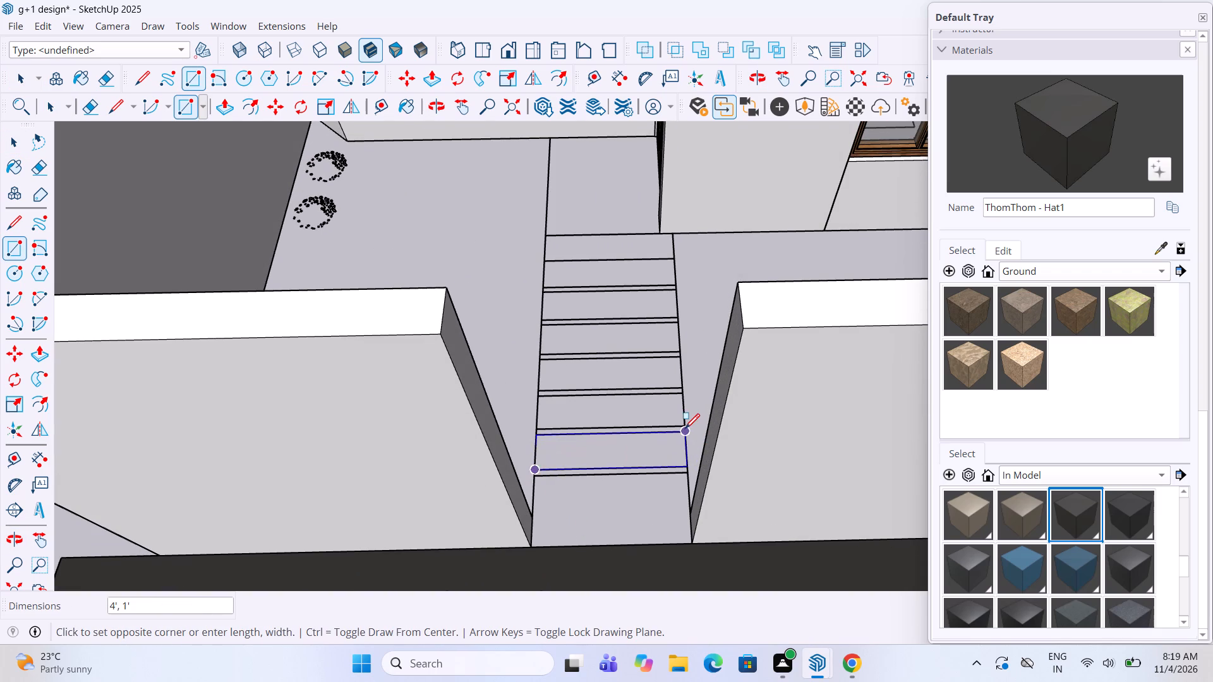
left_click(683, 431)
left_click(540, 428)
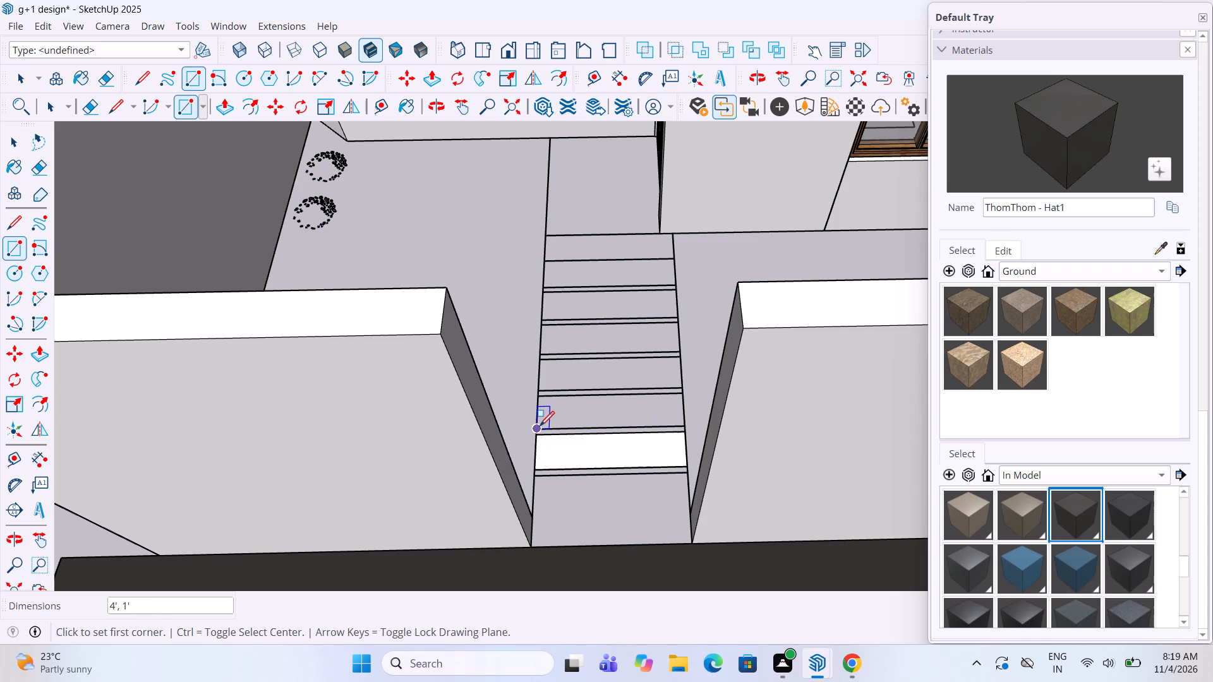
left_click(679, 393)
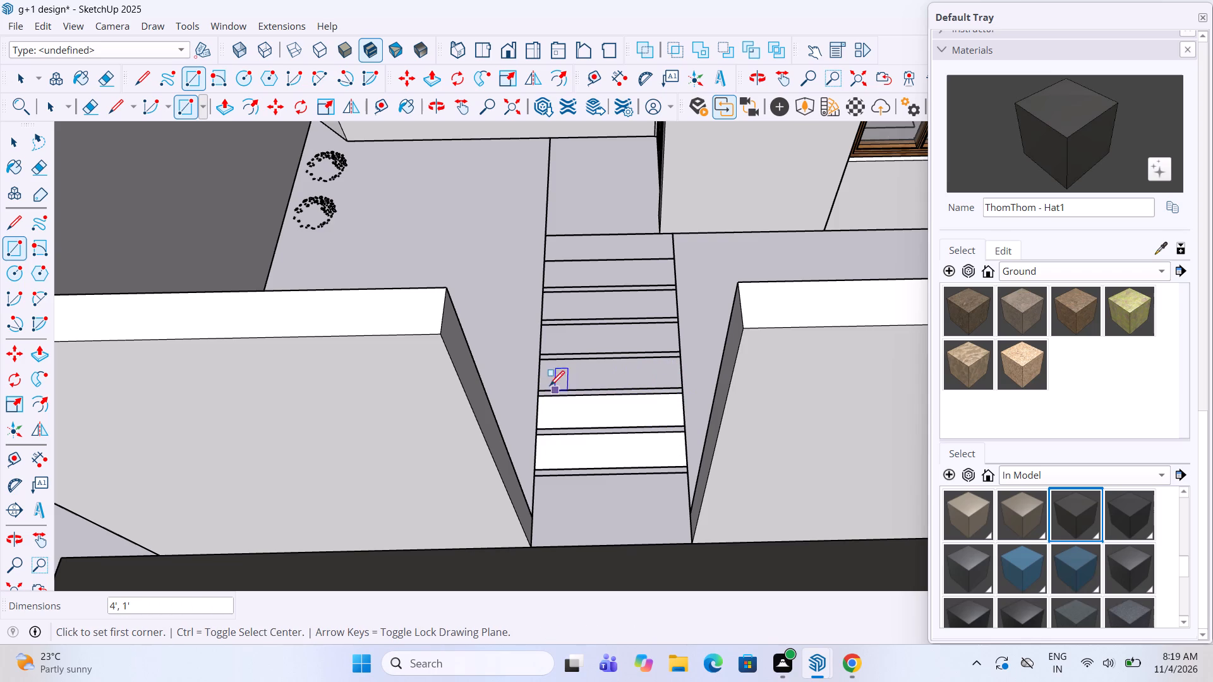
left_click(544, 388)
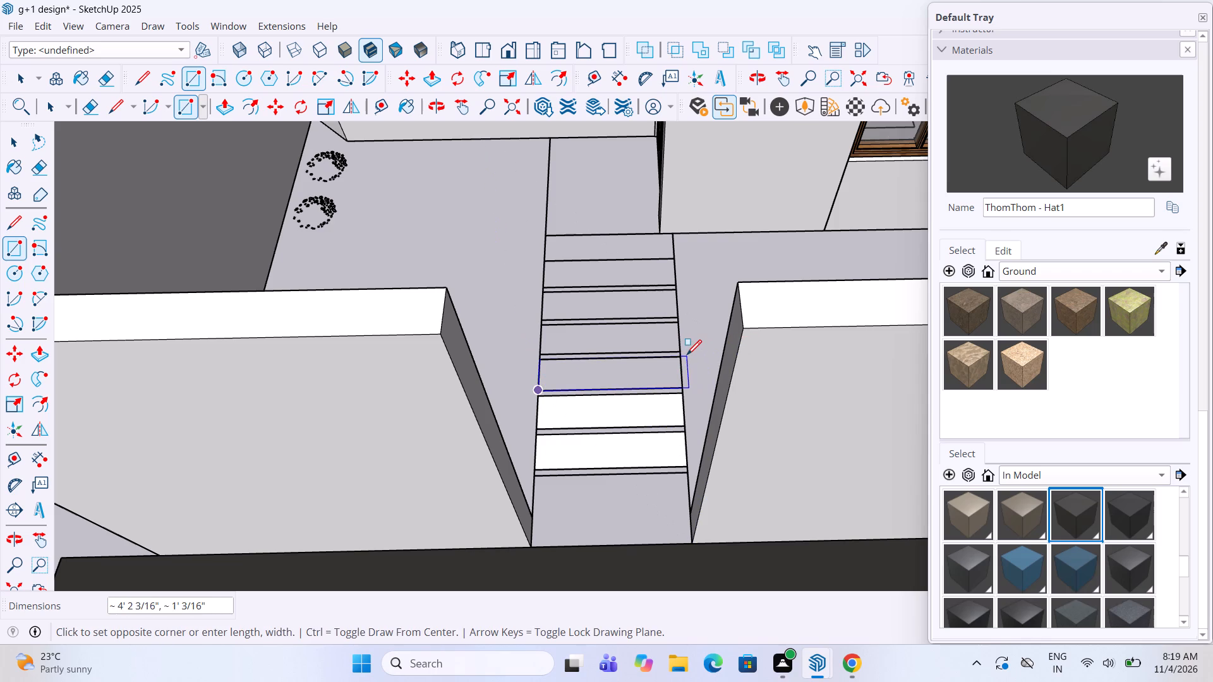
left_click(680, 357)
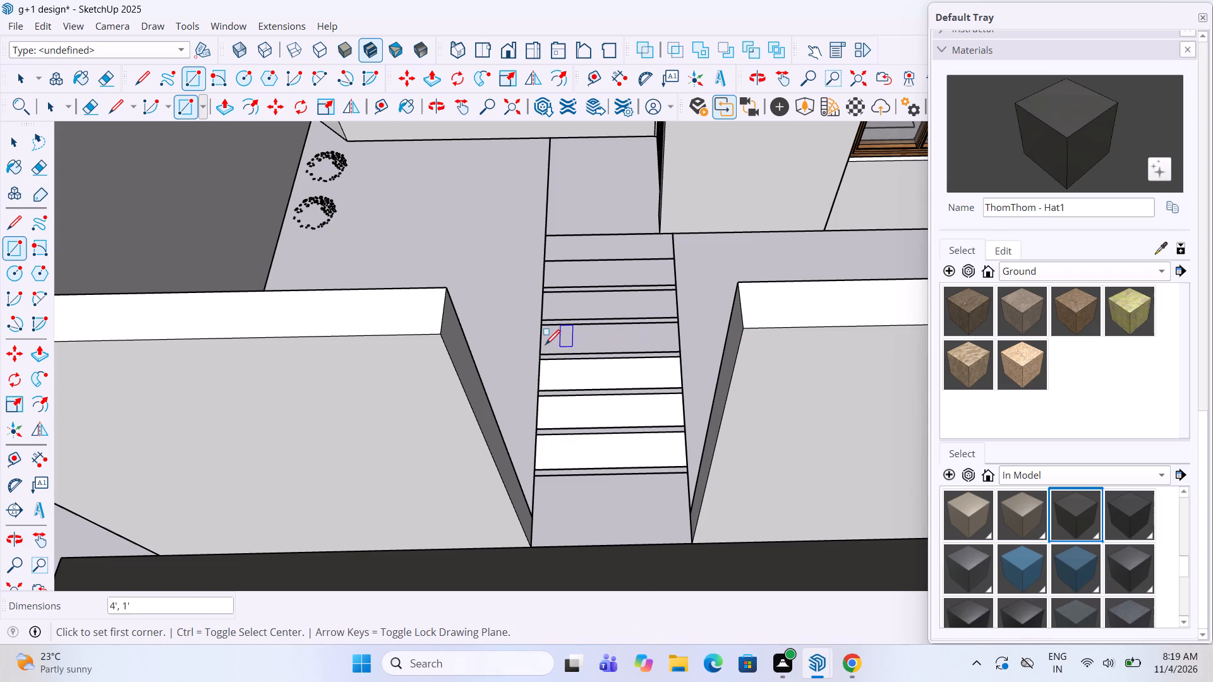
left_click(547, 352)
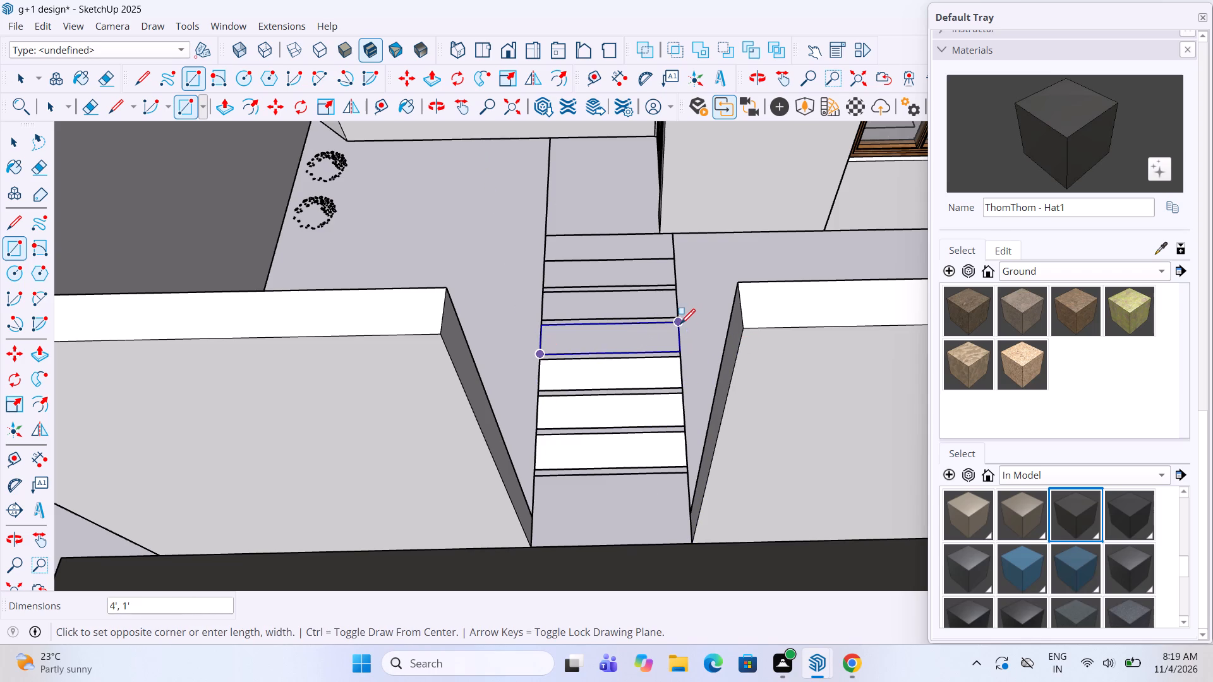
left_click(679, 325)
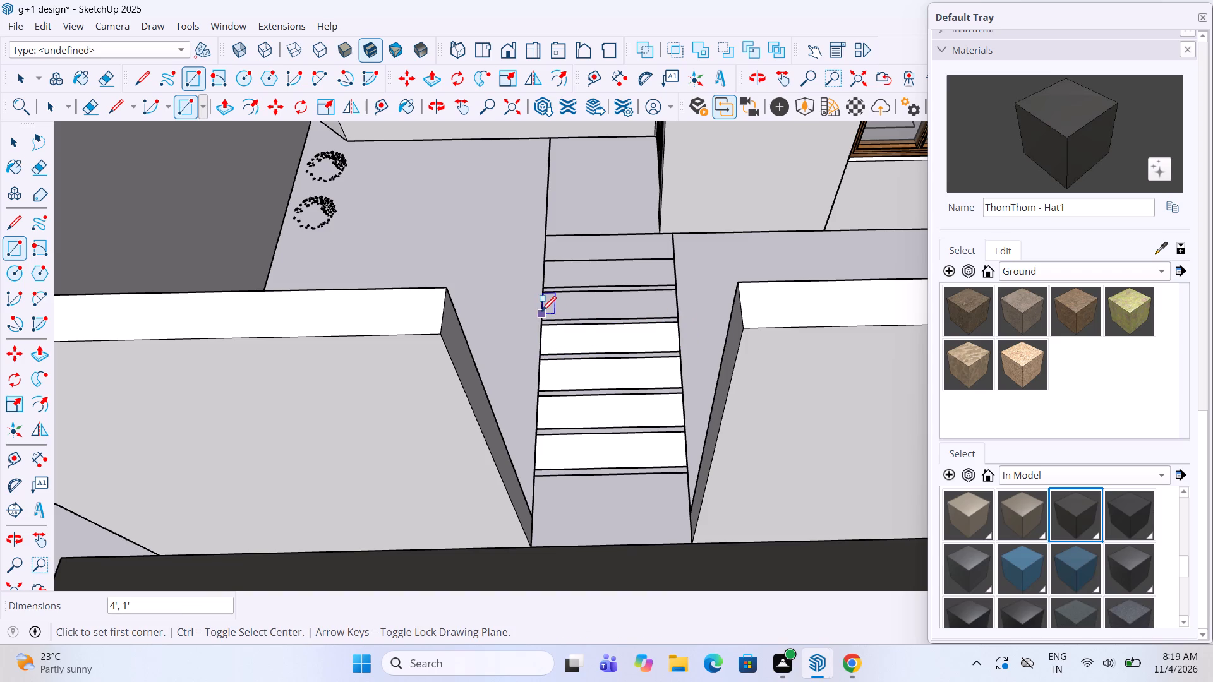
left_click(673, 289)
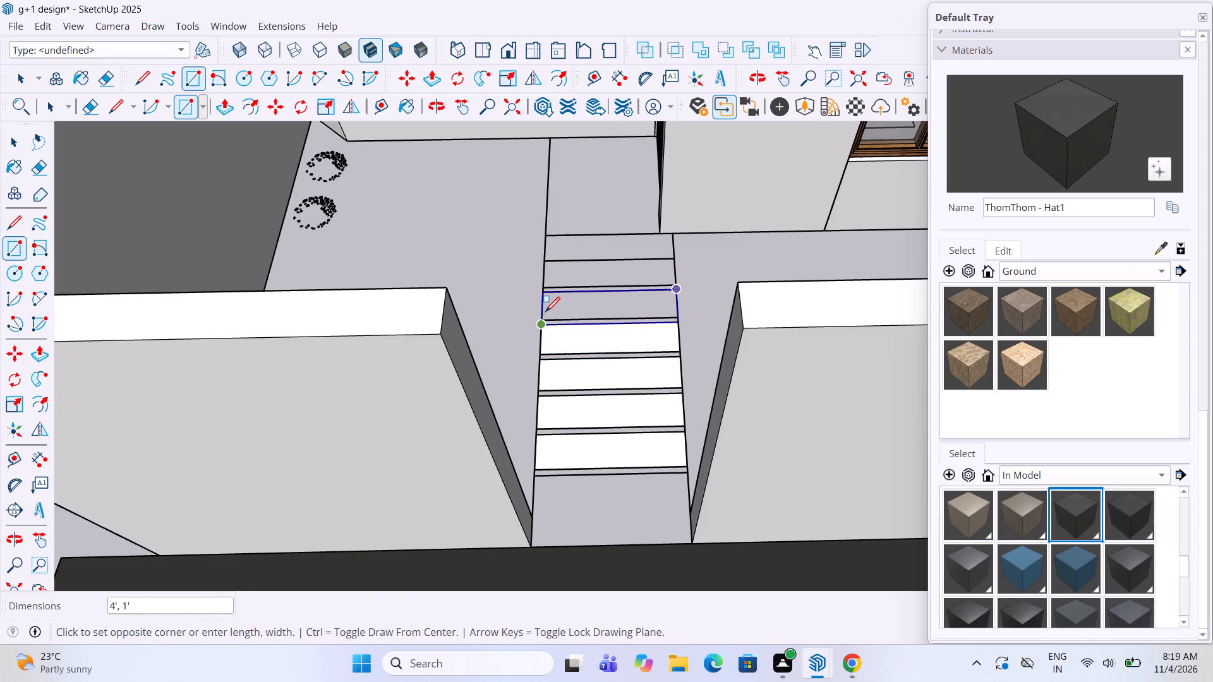
scroll(539, 320, "up", 5)
left_click(542, 319)
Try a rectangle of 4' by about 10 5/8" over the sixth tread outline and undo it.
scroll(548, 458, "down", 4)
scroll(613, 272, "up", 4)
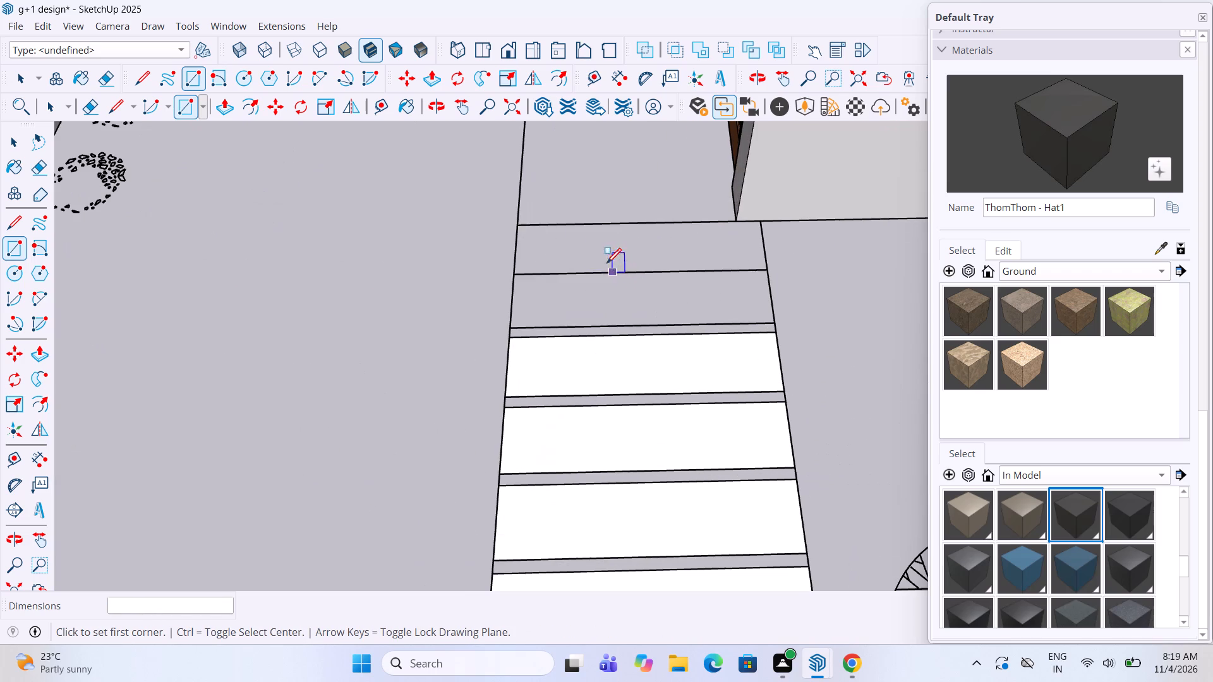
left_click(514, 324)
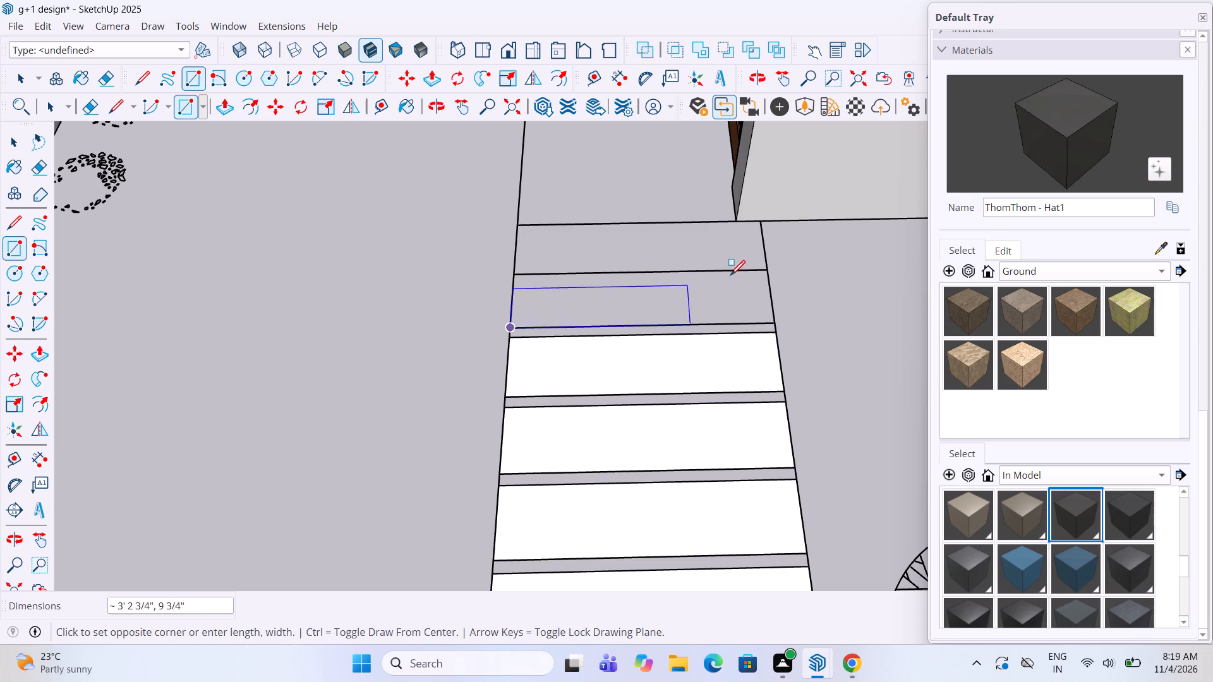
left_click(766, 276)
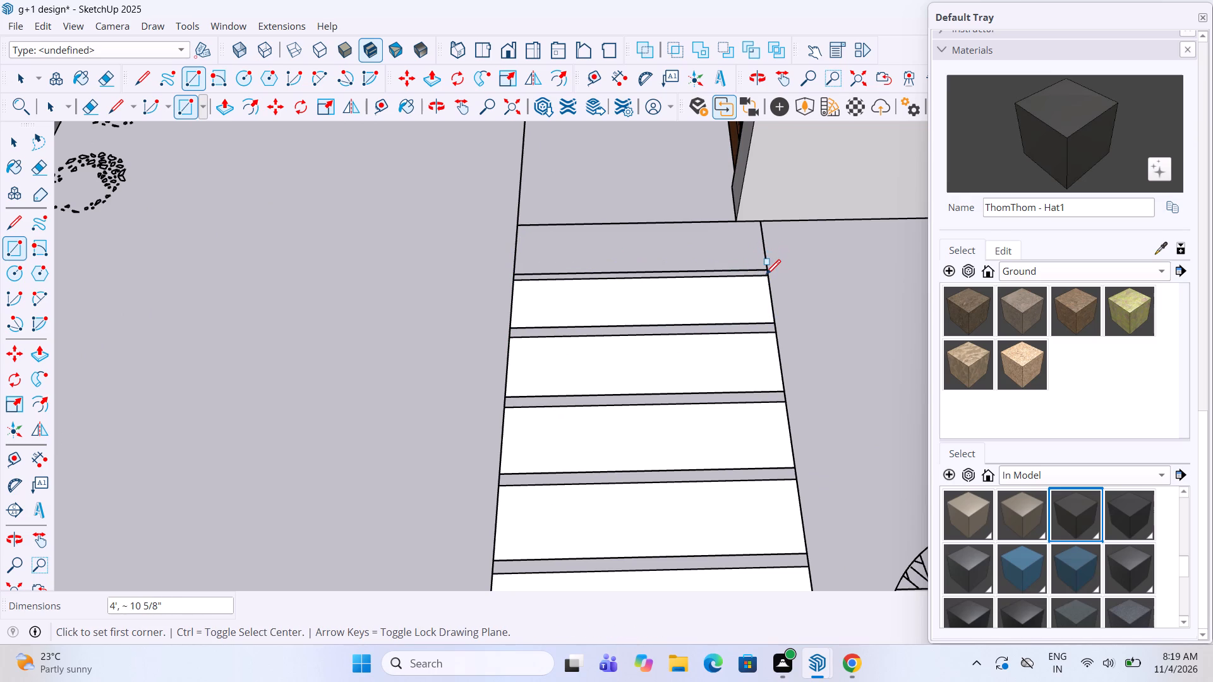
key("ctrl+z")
Draw rectangles over the sixth tread outline, the door landing (about 3' 7 3/16" by 4' 3 1/2") and the 4' by 1' strip between them.
left_click(773, 321)
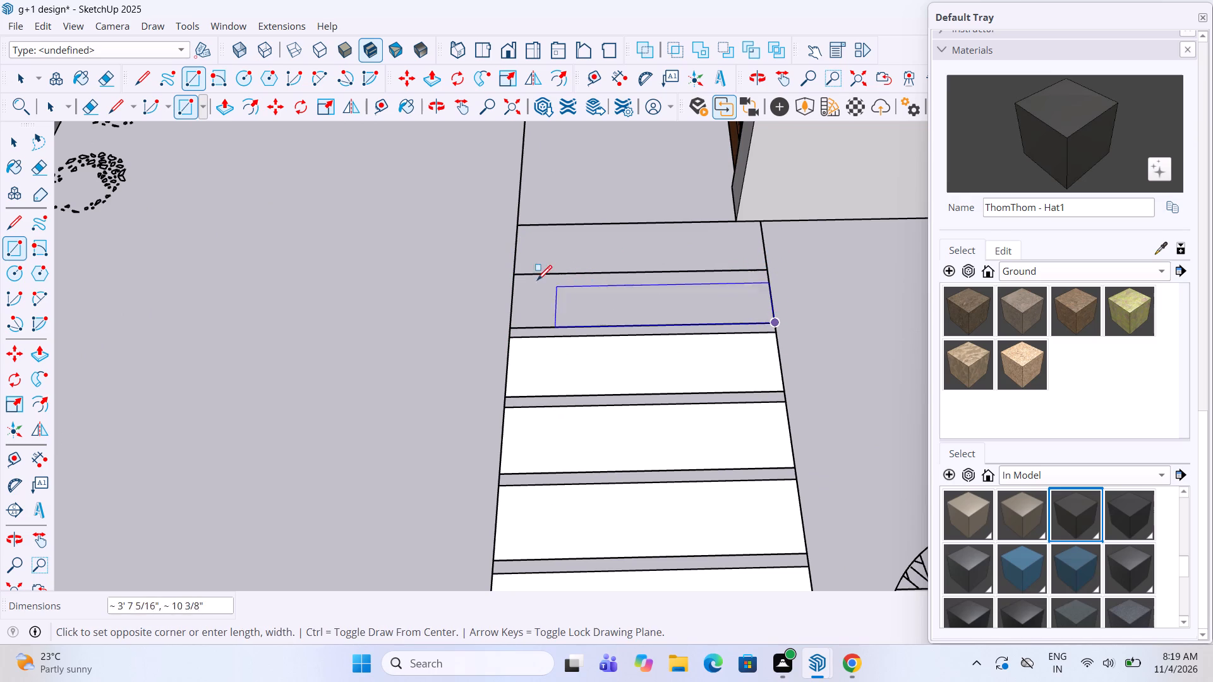
left_click(518, 275)
scroll(619, 436, "down", 8)
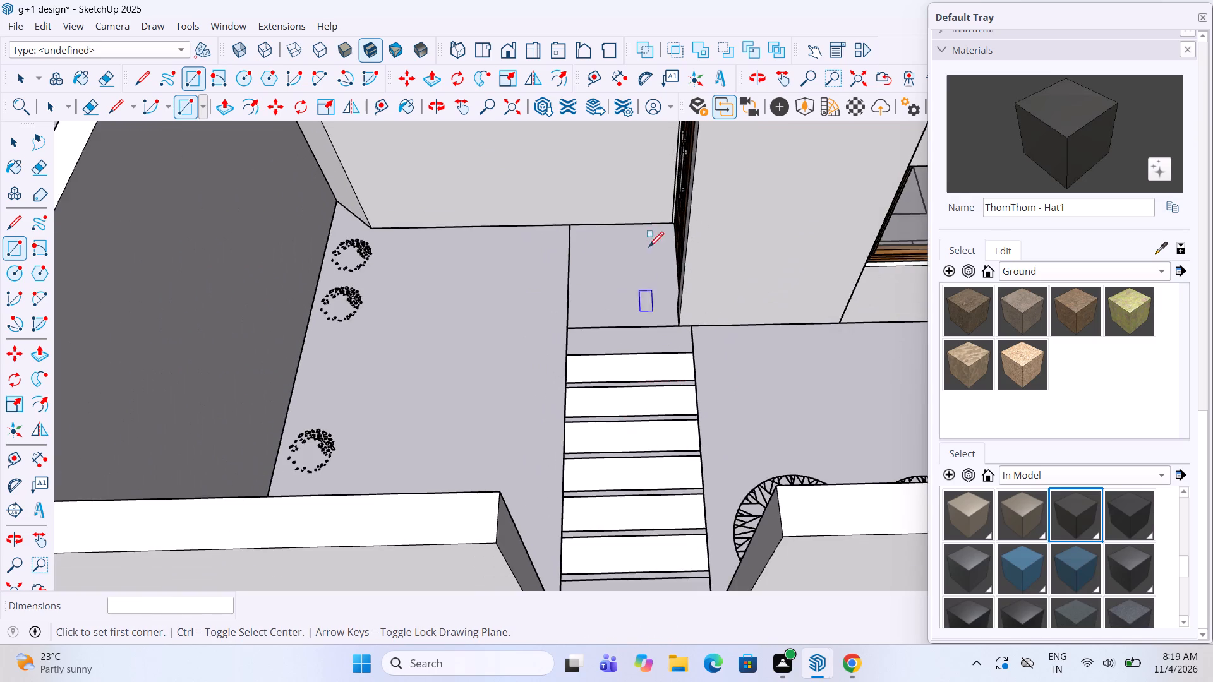
scroll(649, 248, "up", 1)
middle_click_drag(649, 248, 874, 323)
scroll(718, 321, "up", 4)
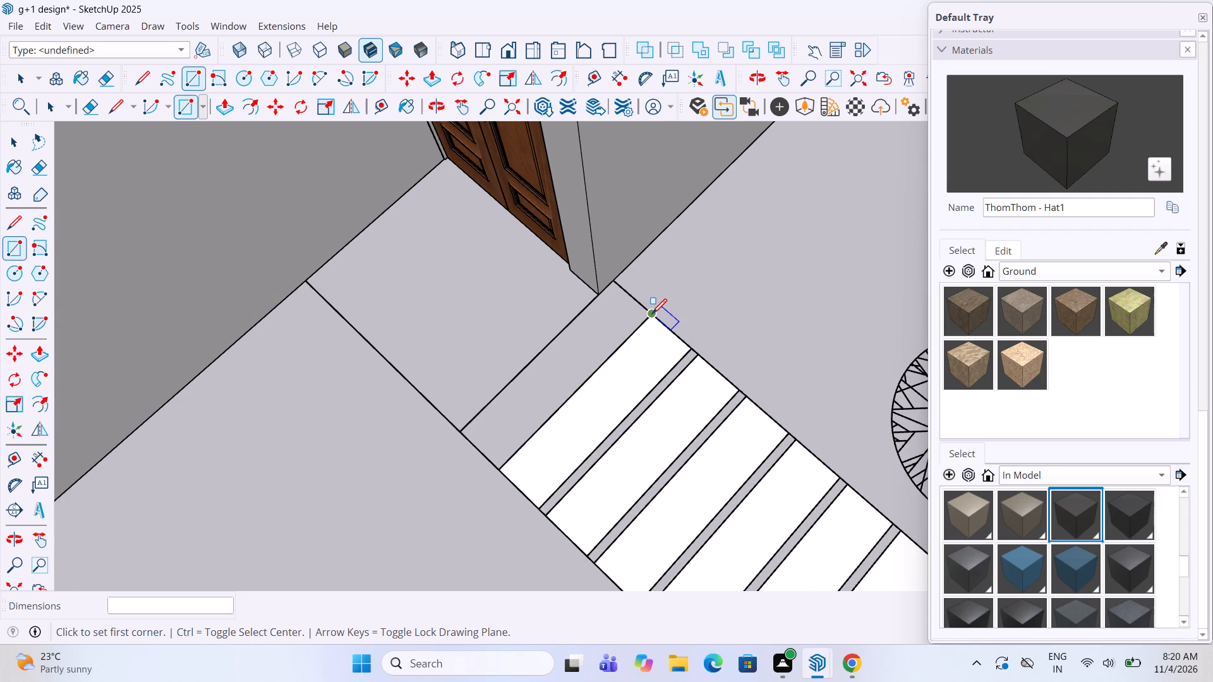
left_click(299, 280)
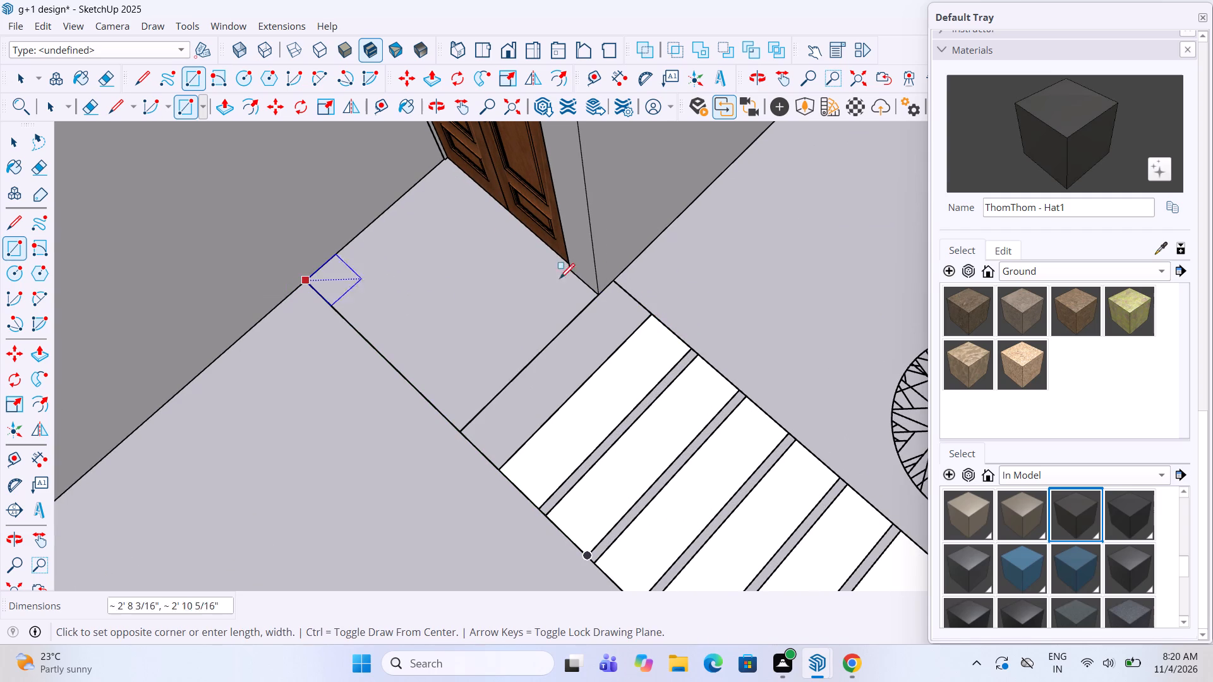
left_click(596, 291)
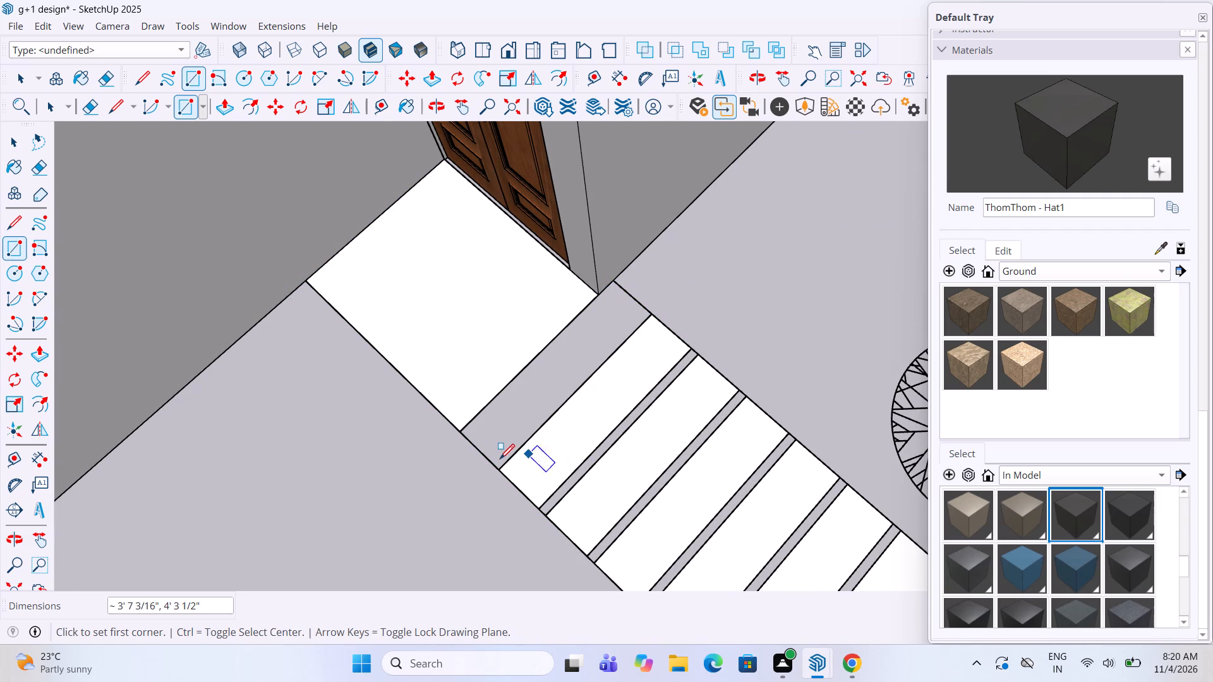
left_click(498, 467)
left_click(619, 278)
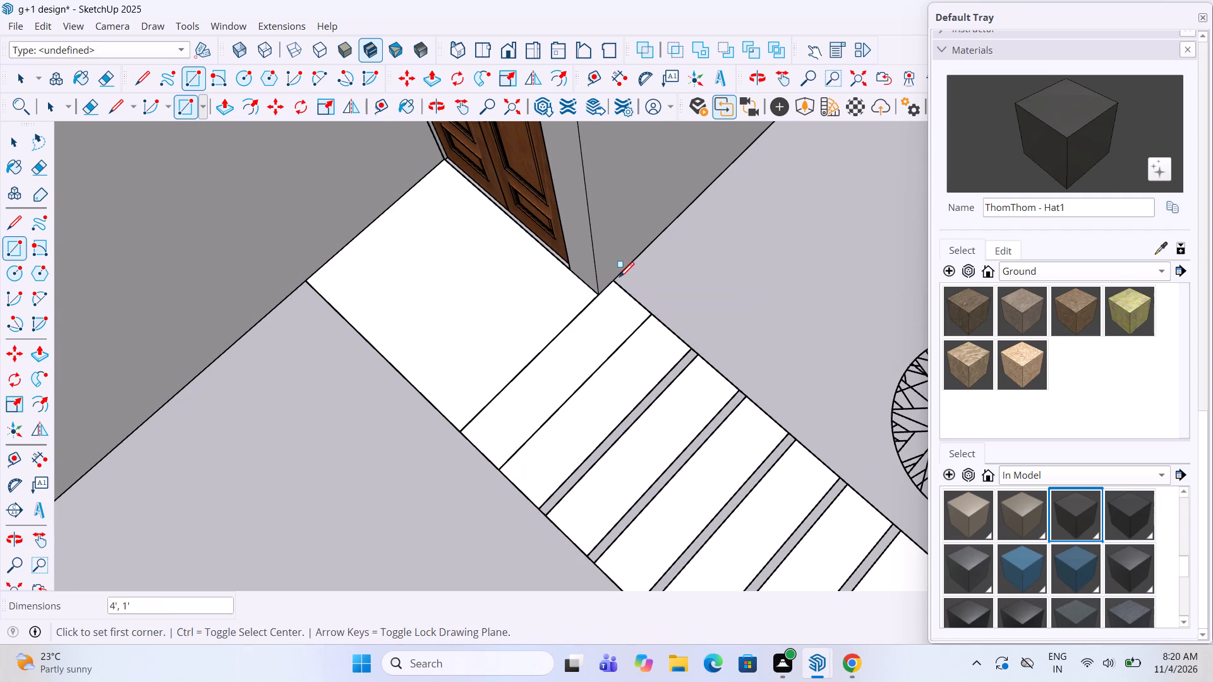
scroll(594, 310, "down", 4)
key("space")
Extrude the entrance tread nearest the road upward by 2" with Push/Pull and clear the selection.
middle_click_drag(609, 315, 368, 307)
scroll(421, 311, "down", 2)
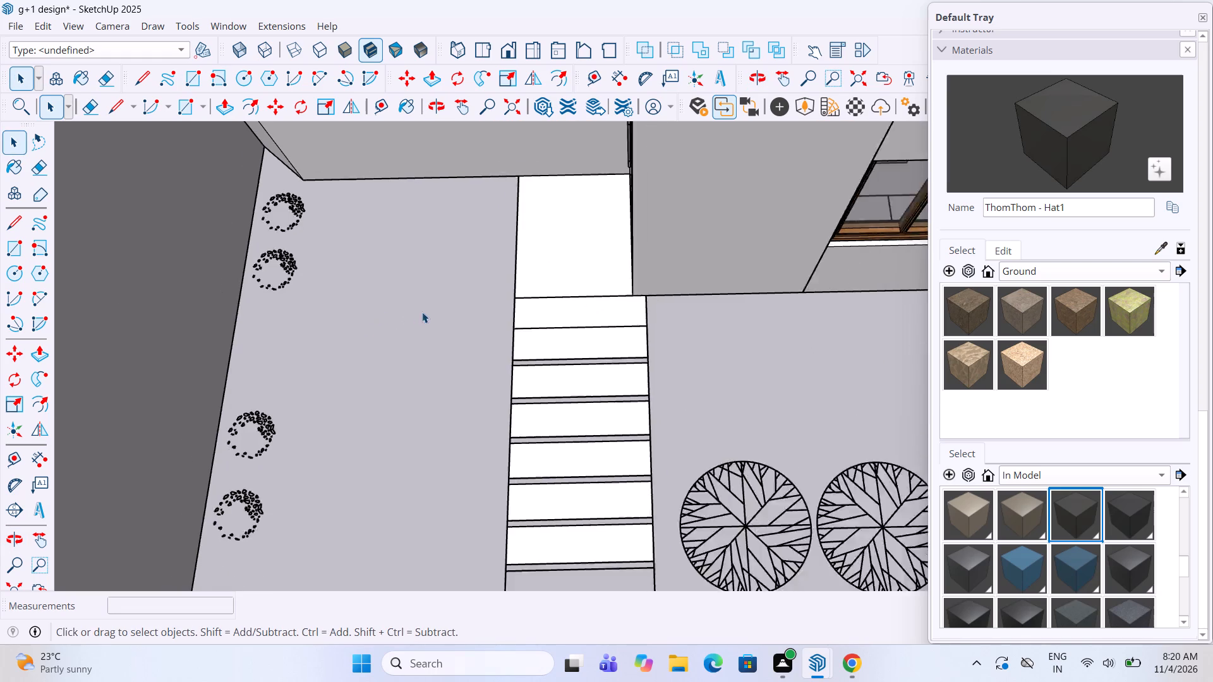
scroll(422, 312, "down", 11)
middle_click_drag(469, 347, 503, 346)
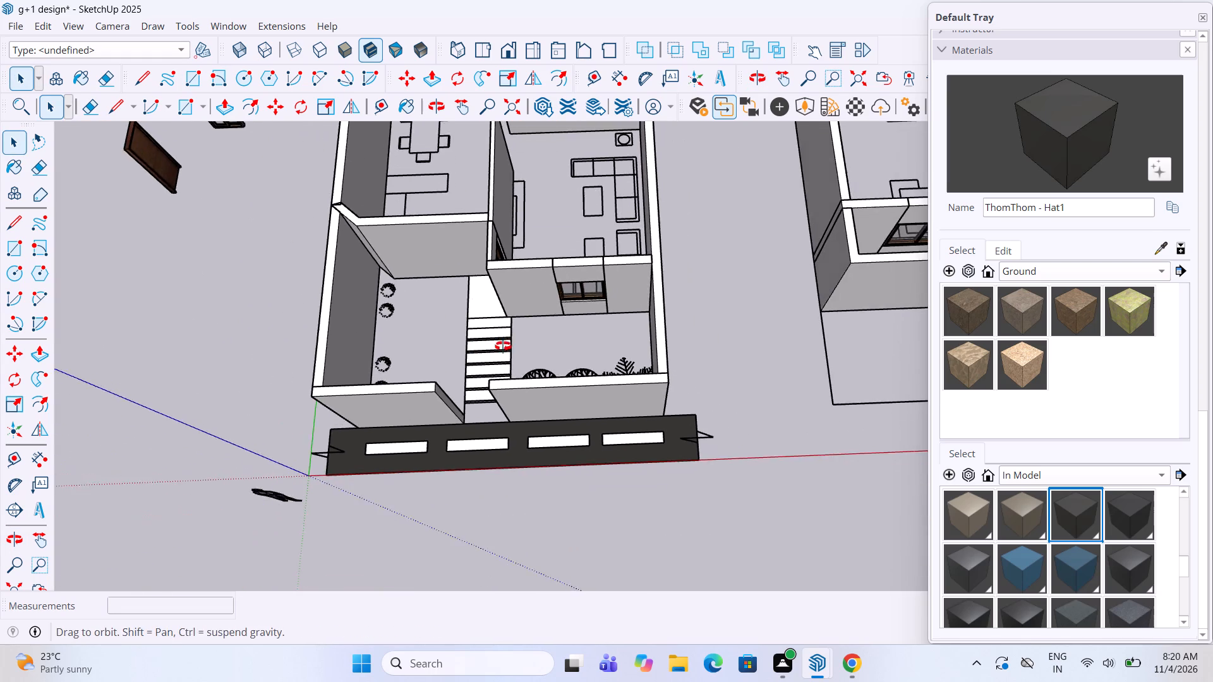
middle_click_drag(503, 346, 545, 345)
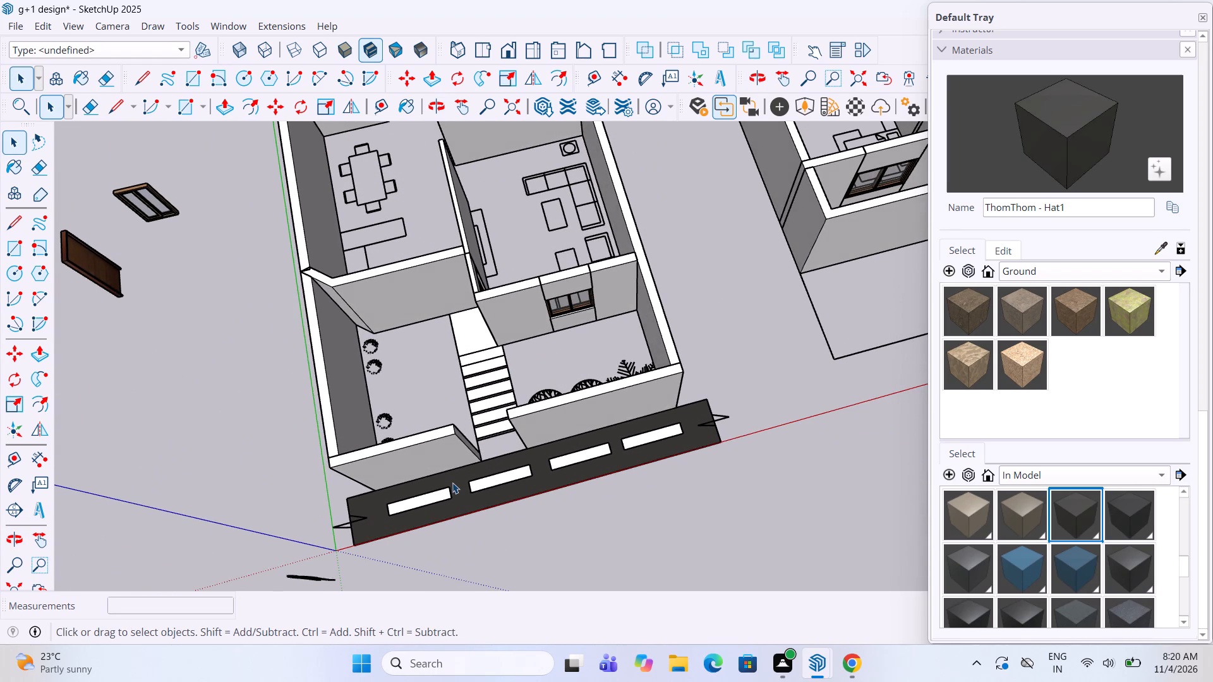
scroll(452, 482, "up", 7)
scroll(510, 381, "up", 6)
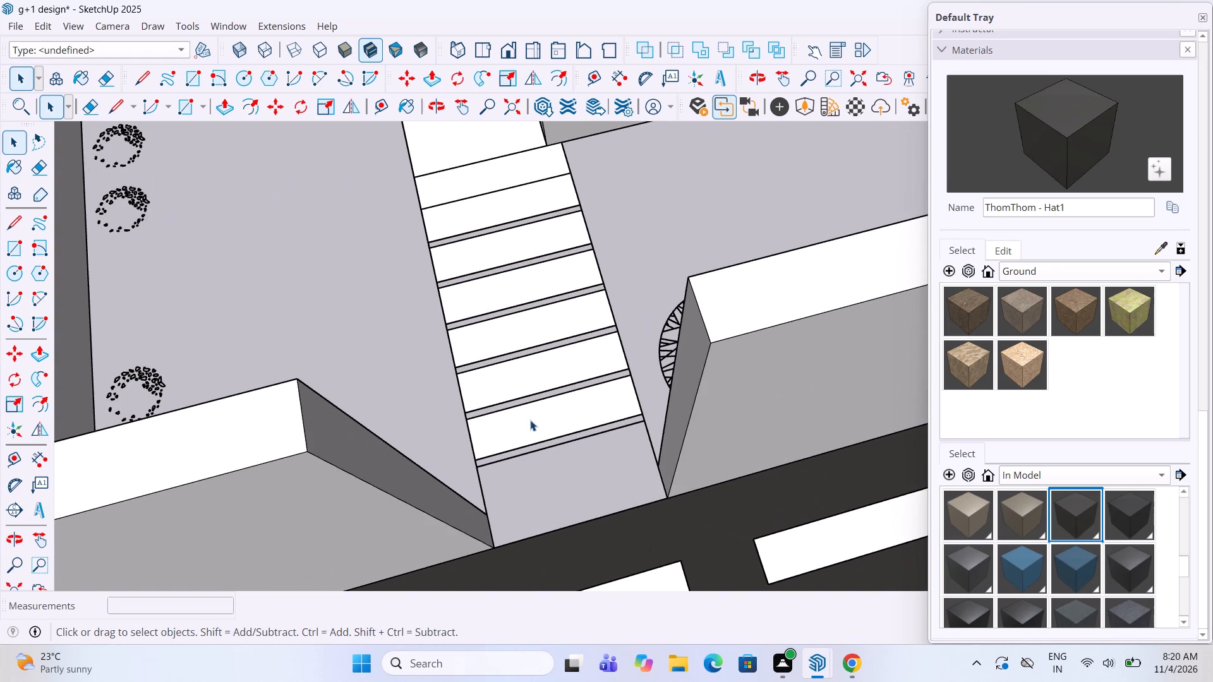
double_click(530, 420)
key("p")
left_click(541, 425)
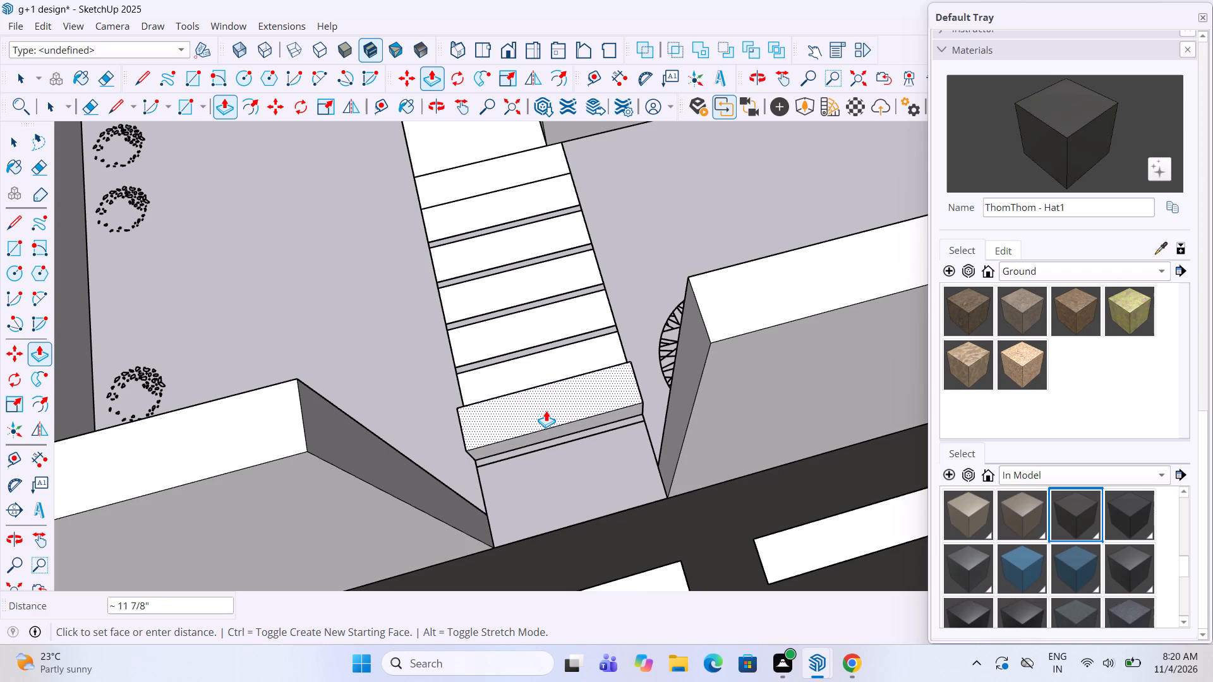
key("2")
key("shift+quotedbl")
key("Return")
key("space")
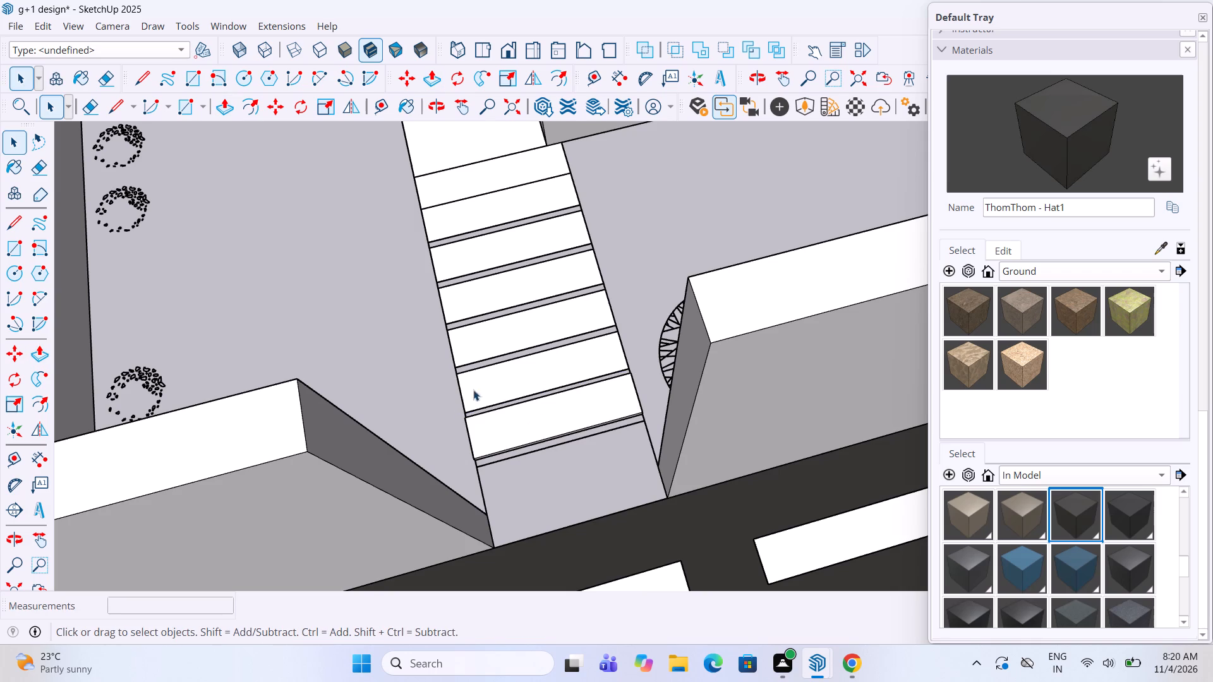
left_click(414, 374)
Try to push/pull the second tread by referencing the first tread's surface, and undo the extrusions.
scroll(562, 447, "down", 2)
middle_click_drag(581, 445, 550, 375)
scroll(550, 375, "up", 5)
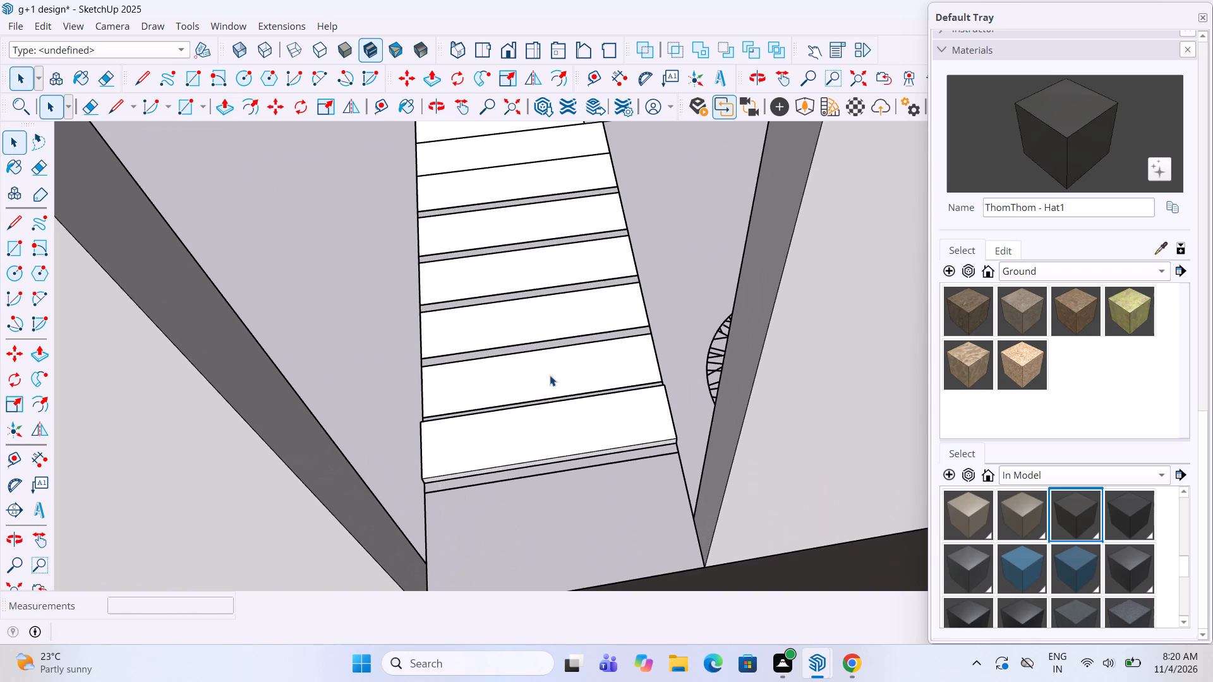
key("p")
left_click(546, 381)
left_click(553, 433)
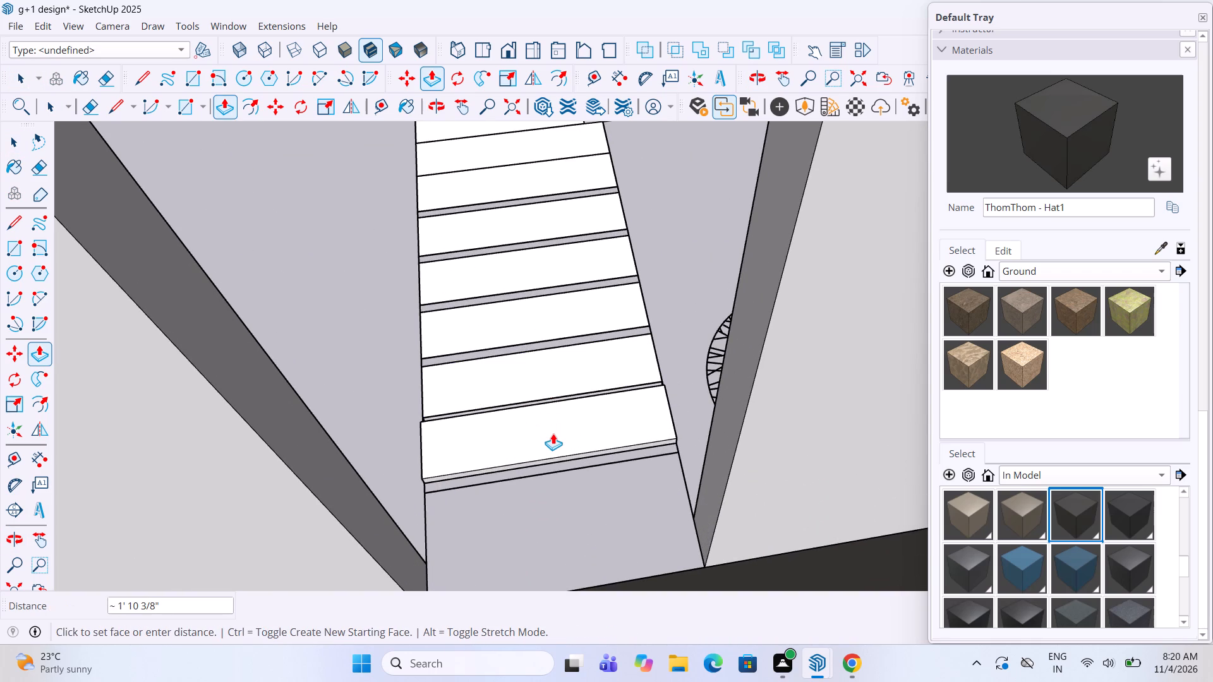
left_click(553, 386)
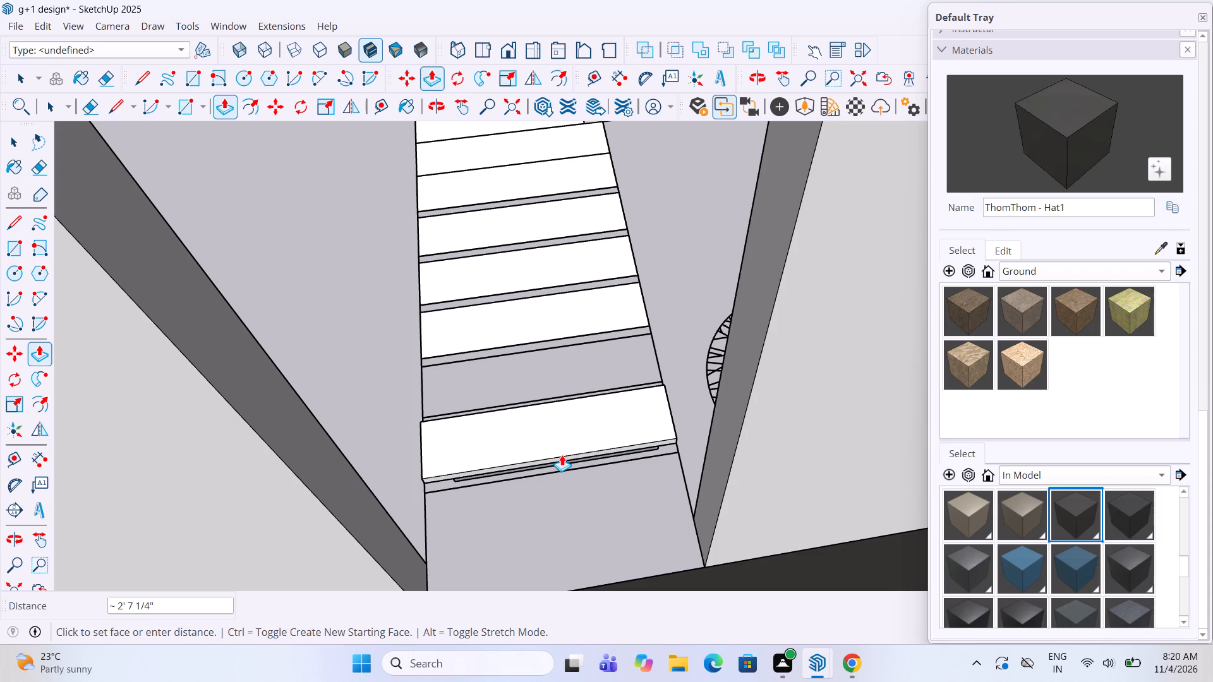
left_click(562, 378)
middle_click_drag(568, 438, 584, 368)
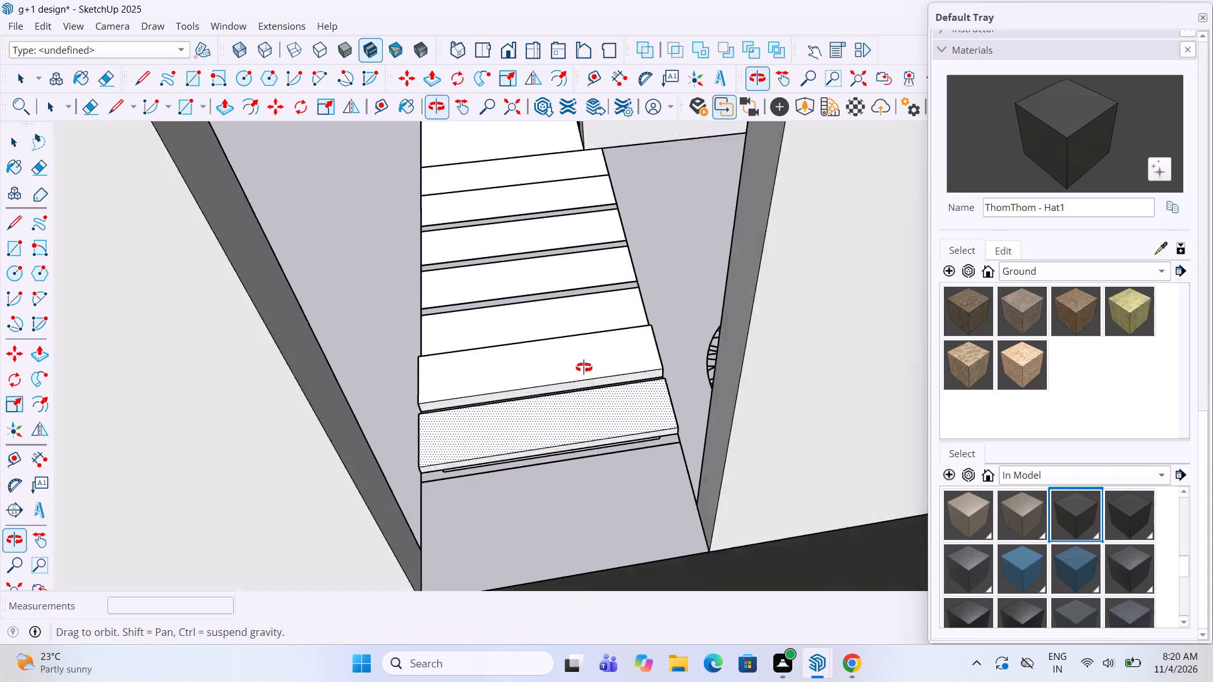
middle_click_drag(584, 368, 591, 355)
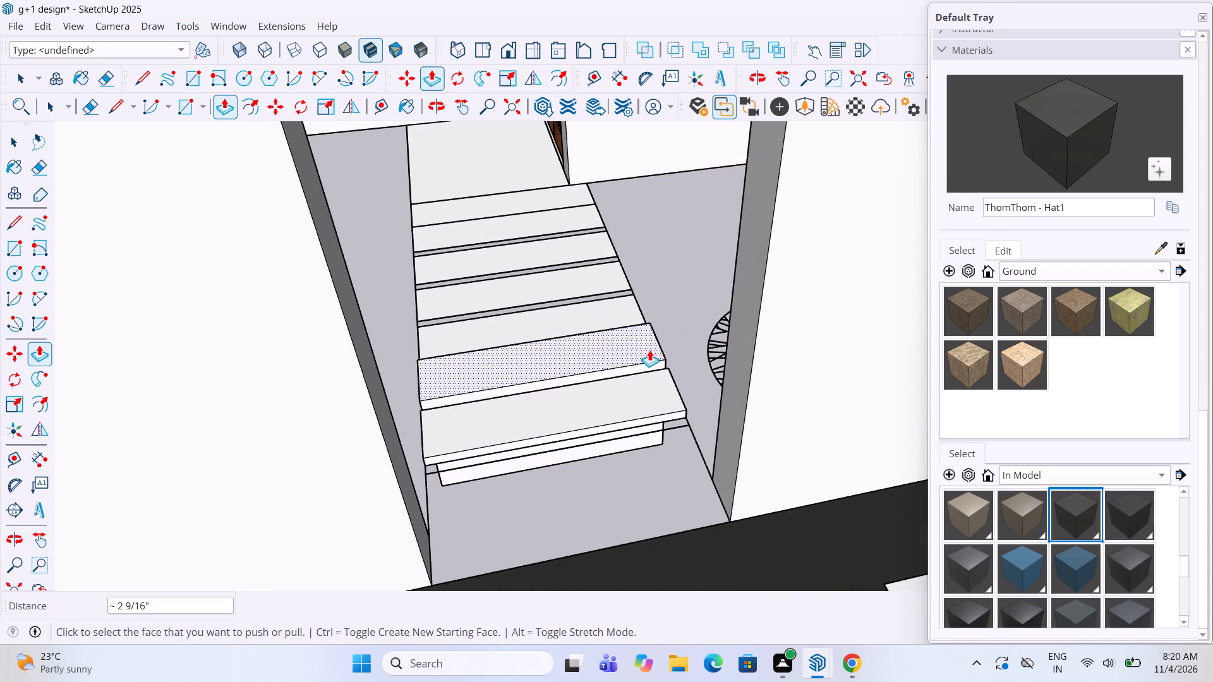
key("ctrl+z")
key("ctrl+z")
Extrude the remaining entrance treads upward by 2" with Push/Pull, from the second tread to the strip beside the door landing.
left_click(617, 354)
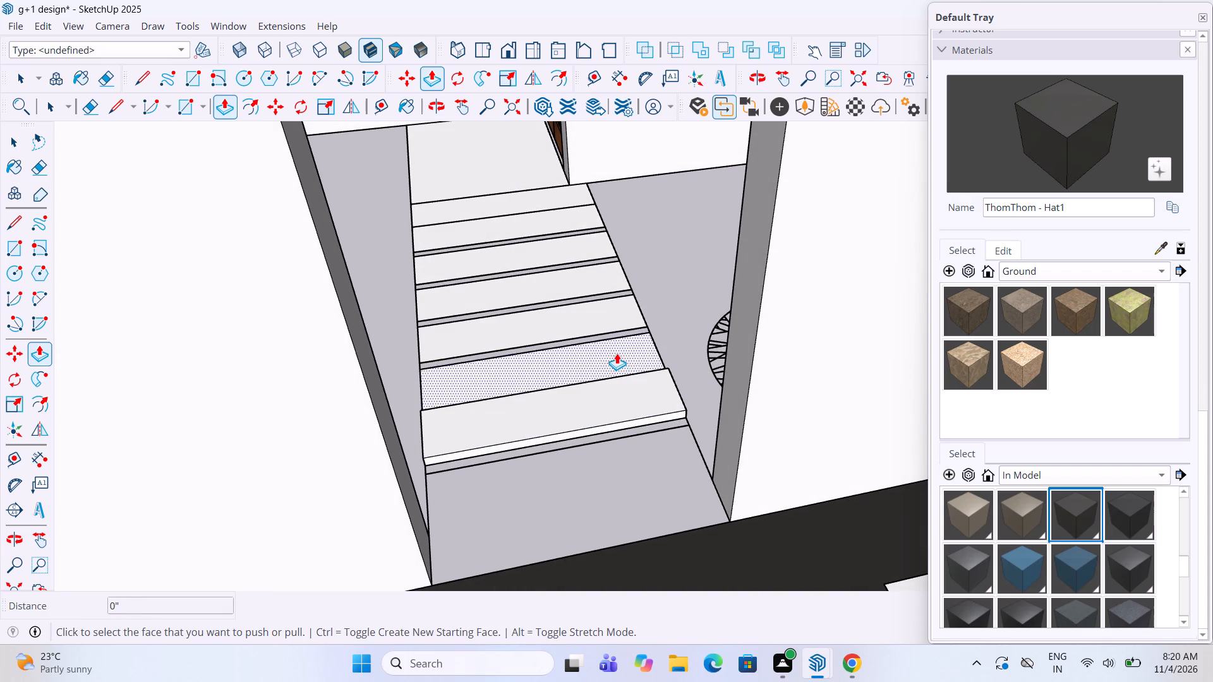
left_click(682, 404)
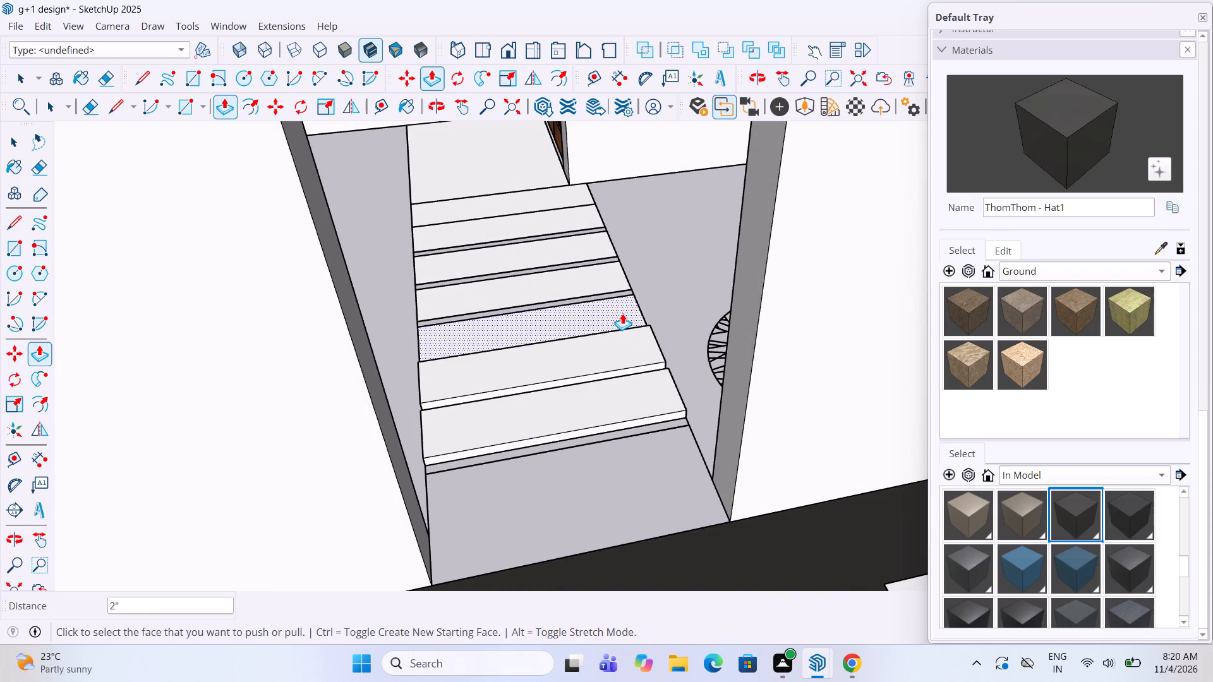
double_click(622, 313)
double_click(602, 267)
left_click(589, 241)
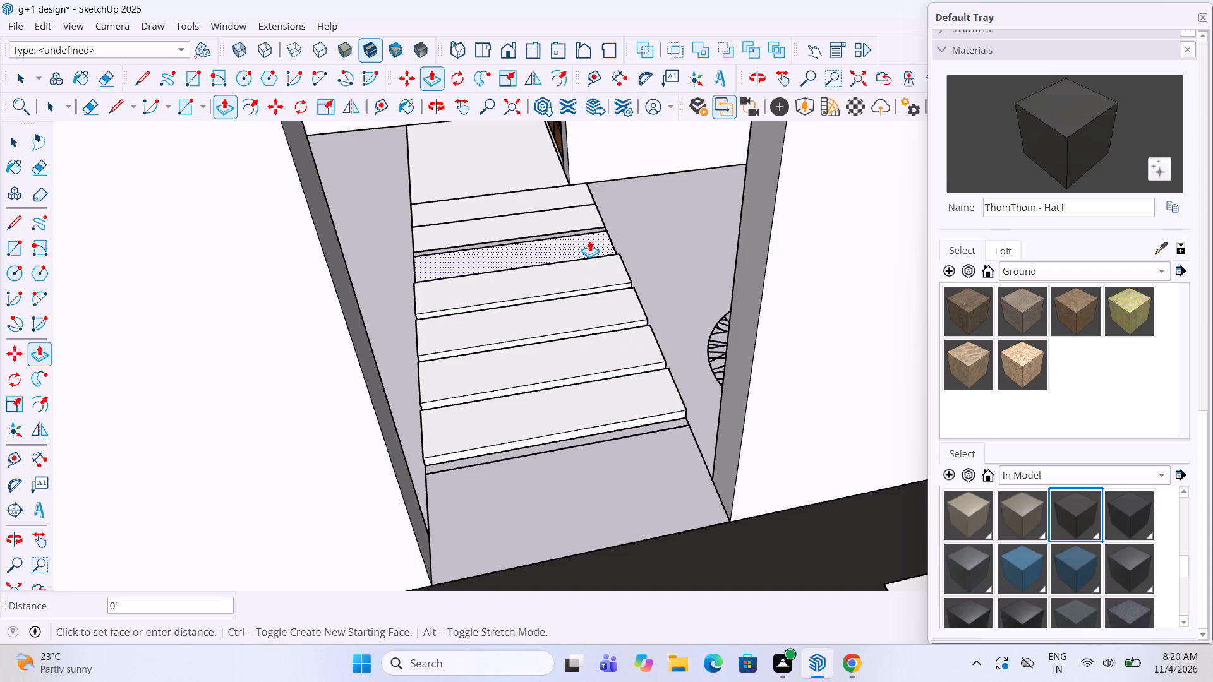
left_click(589, 241)
double_click(578, 211)
double_click(565, 187)
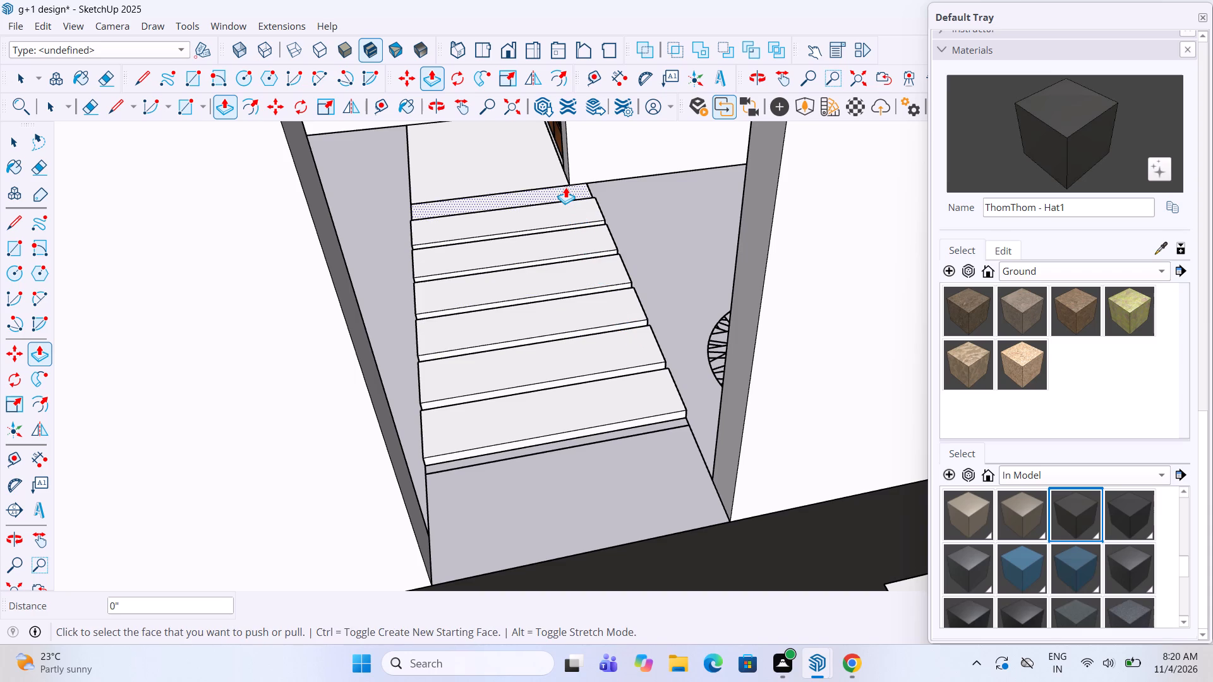
Extrude the door landing at the top of the entrance steps upward by 2" and clear the selection.
scroll(557, 344, "down", 7)
scroll(531, 259, "up", 1)
middle_click_drag(531, 259, 600, 304)
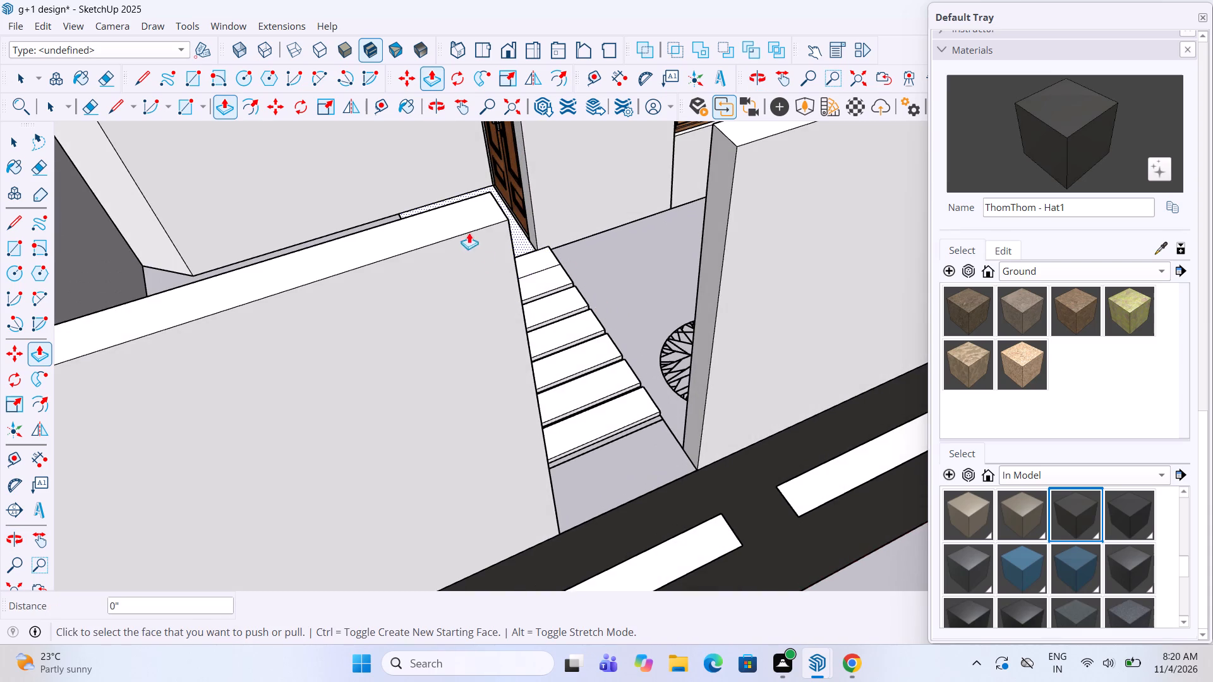
double_click(525, 234)
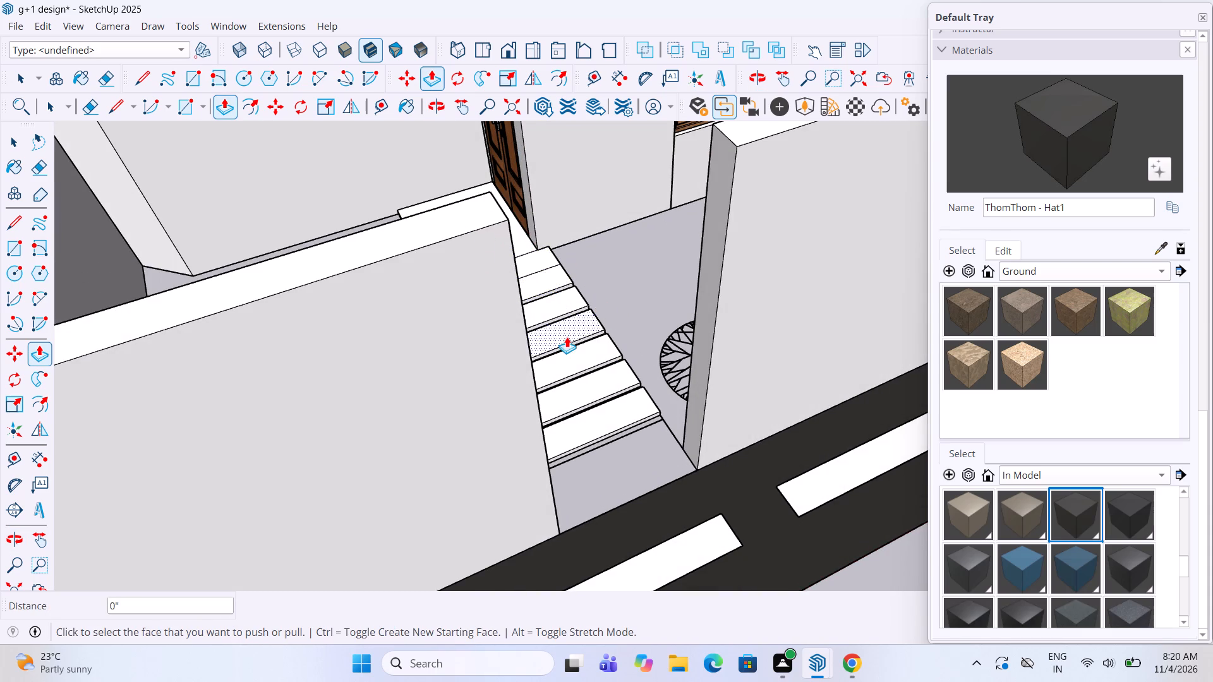
scroll(567, 338, "down", 3)
middle_click_drag(562, 337, 526, 328)
key("Escape")
key("space")
left_click(752, 513)
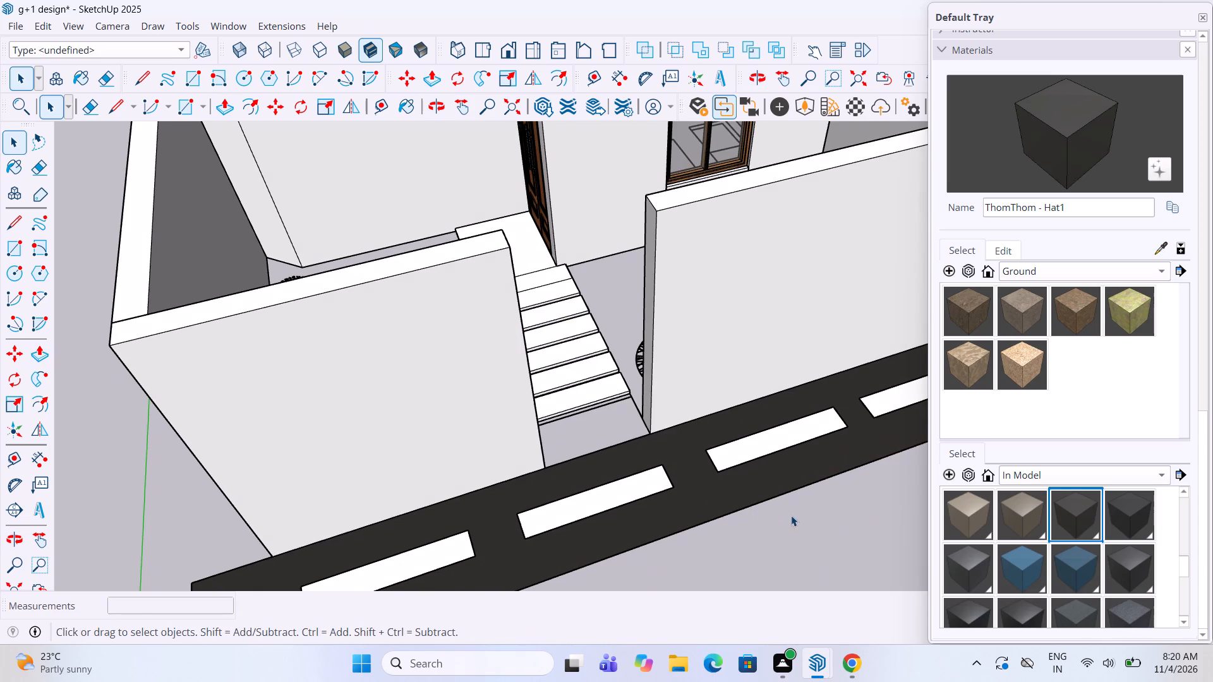
Draw a 4' by 2" rectangle along the road-side edge of the lowest entrance tread and make it a group.
middle_click_drag(791, 515, 677, 569)
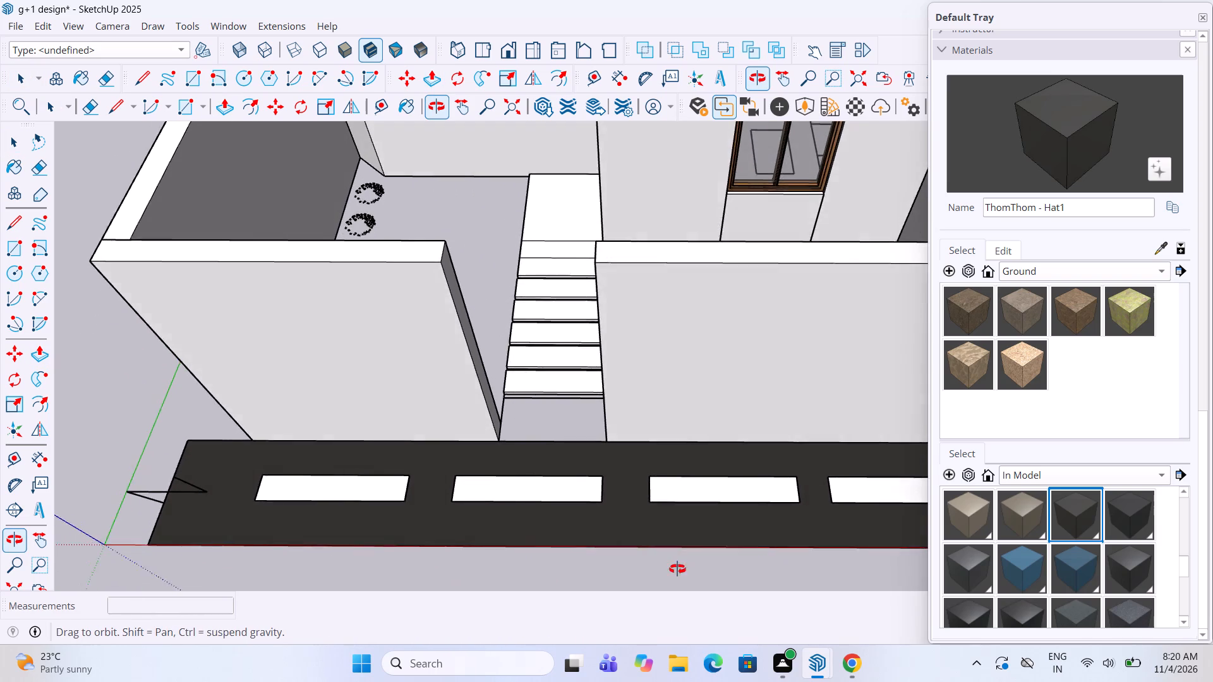
middle_click_drag(677, 569, 677, 575)
scroll(540, 346, "up", 8)
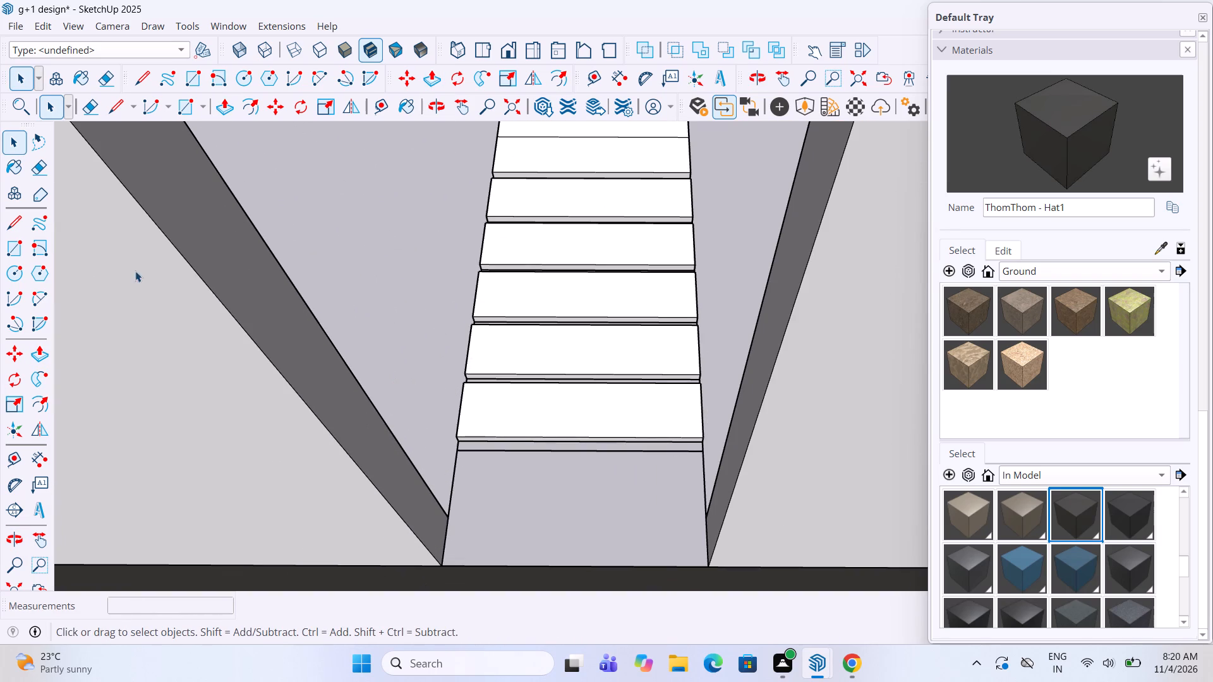
left_click(18, 245)
scroll(460, 549, "up", 2)
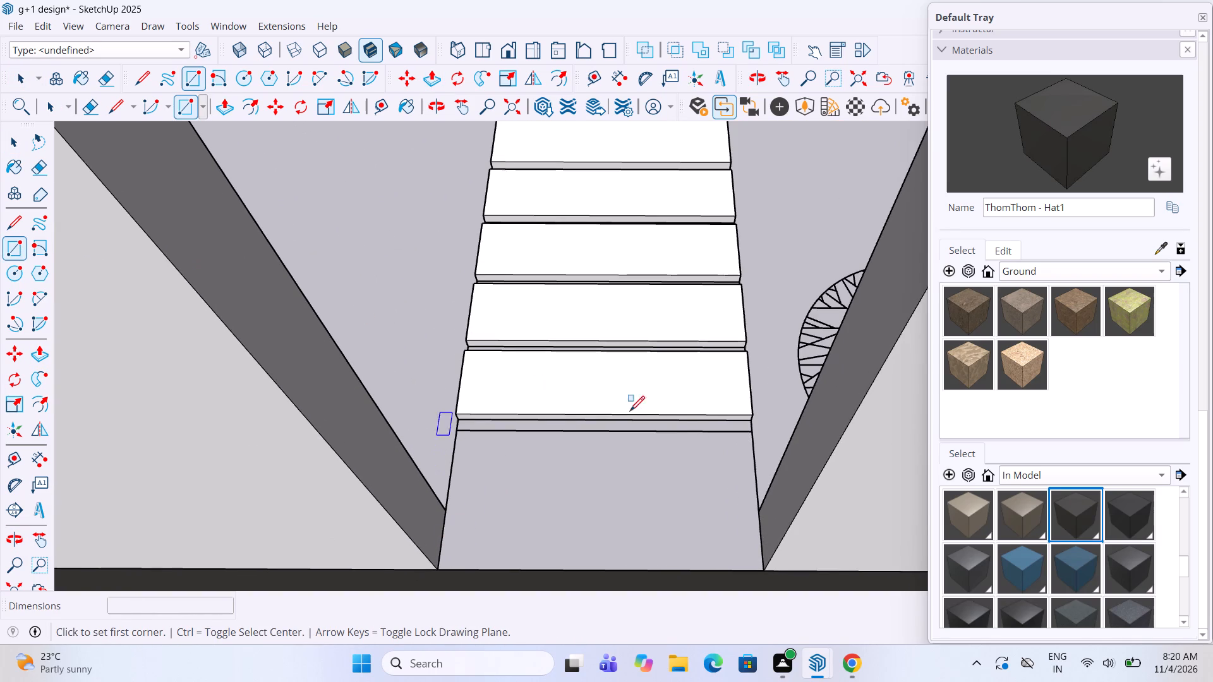
left_click(754, 431)
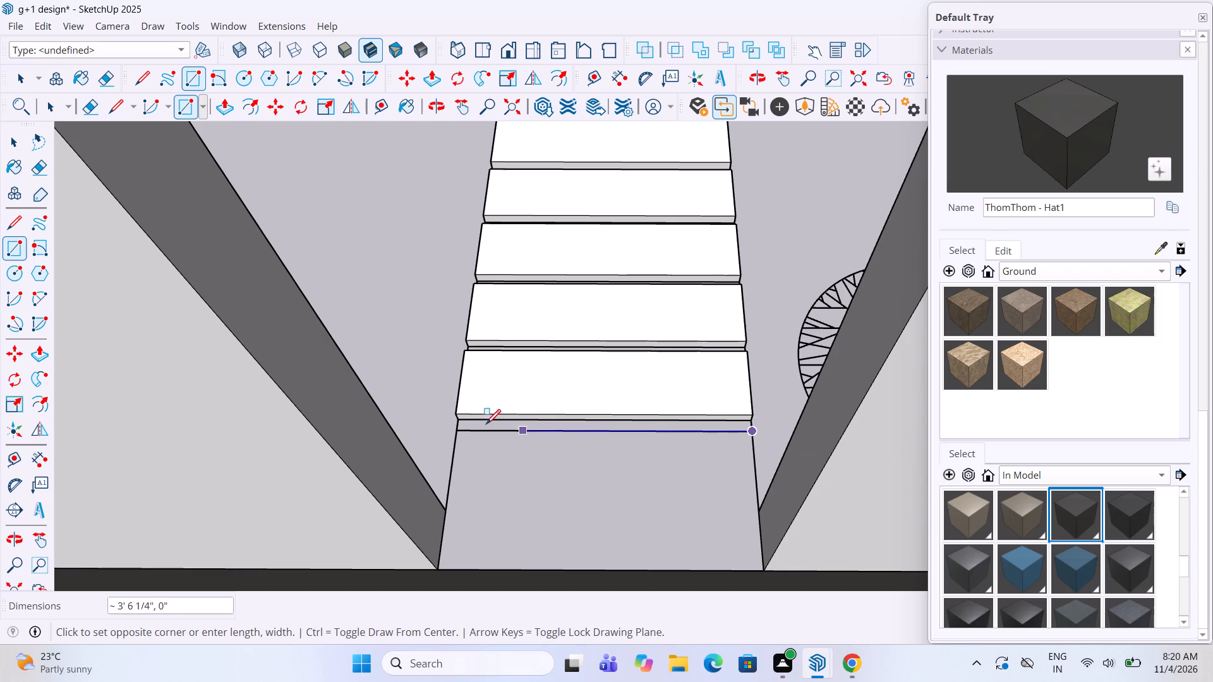
left_click(456, 422)
middle_click_drag(517, 388, 518, 392)
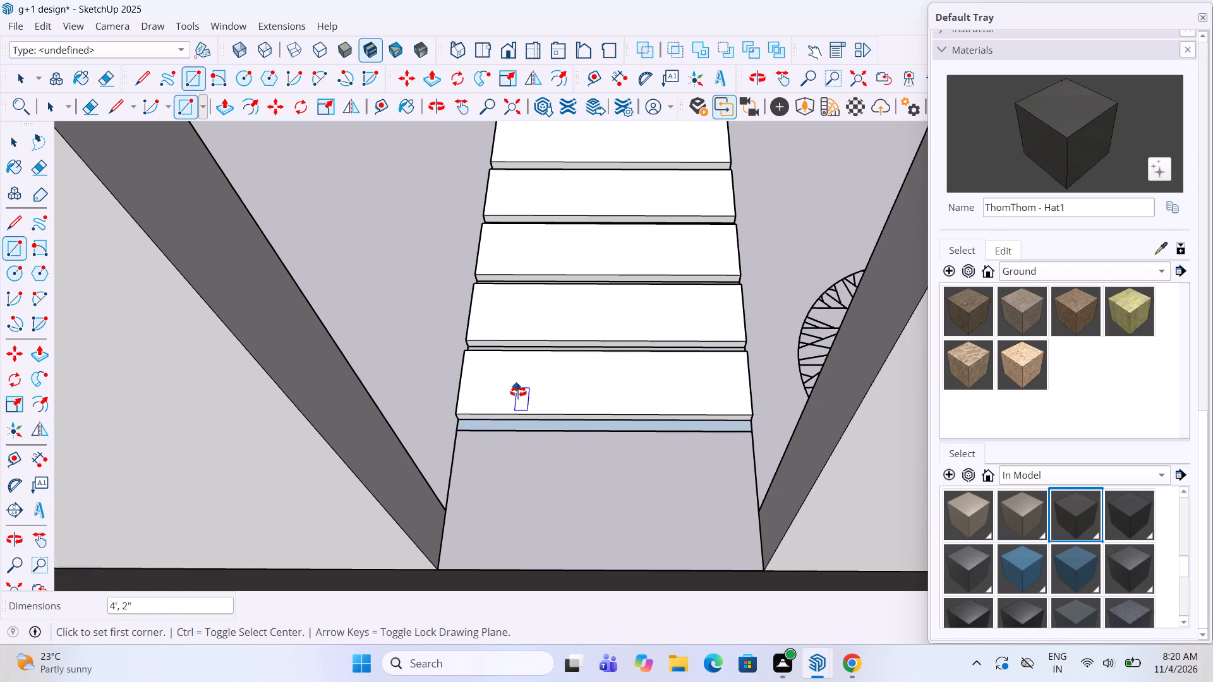
middle_click_drag(518, 392, 523, 436)
key("space")
left_click(534, 440)
right_click(534, 440)
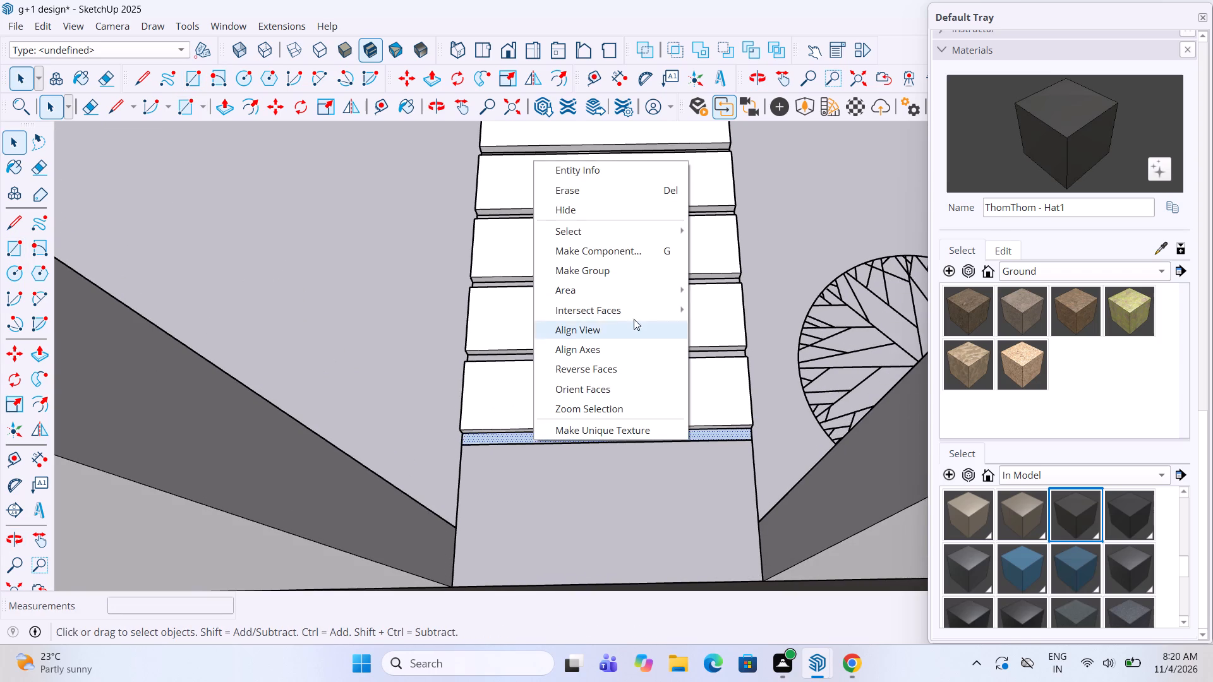
left_click(625, 275)
Open the grouped 4' by 2" strip, reverse its face and exit the group.
scroll(696, 462, "up", 3)
left_click(715, 426)
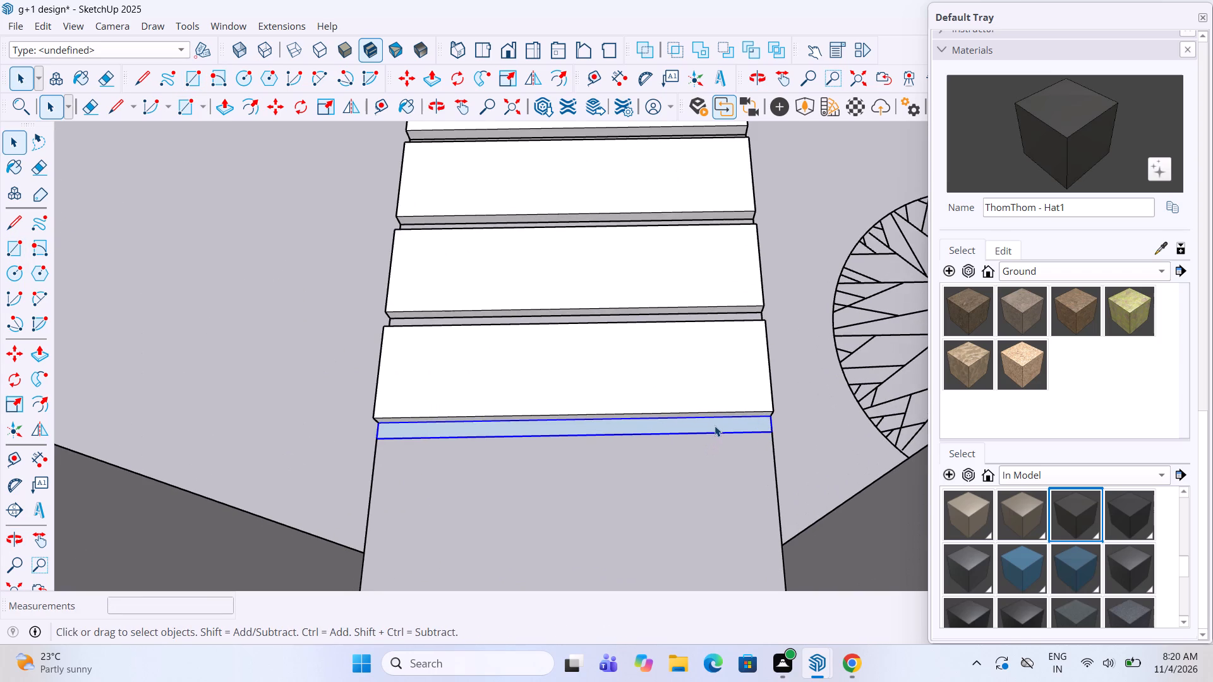
left_click(636, 561)
left_click(642, 424)
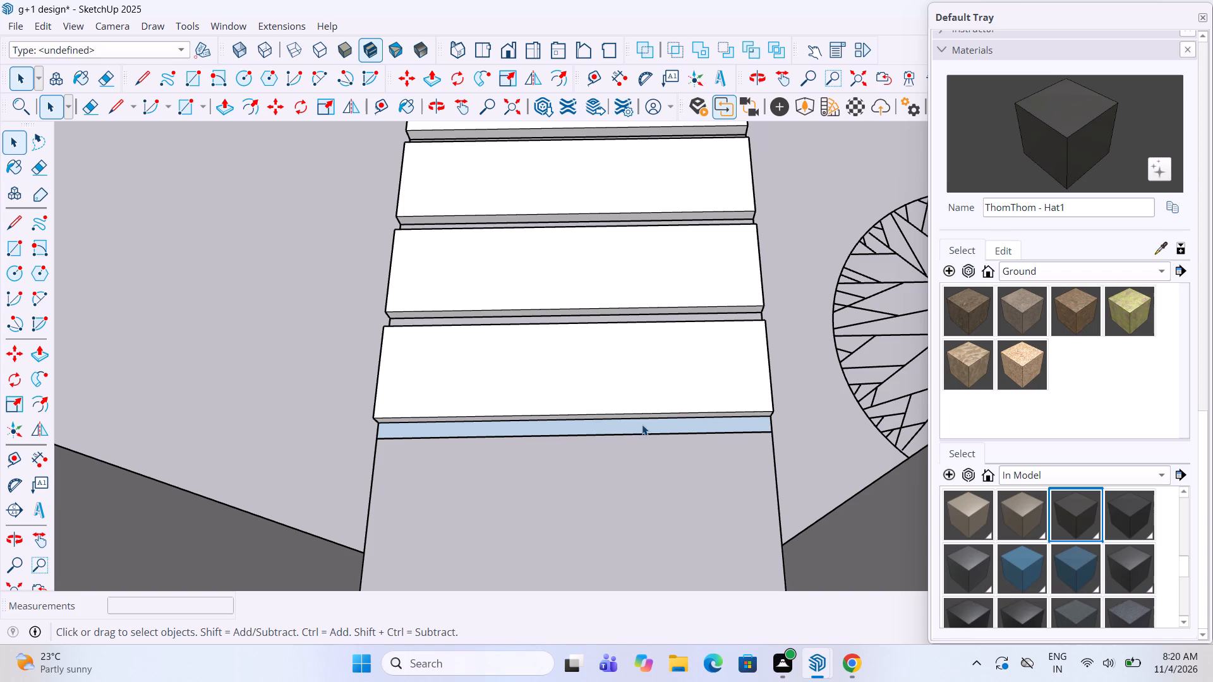
triple_click(642, 424)
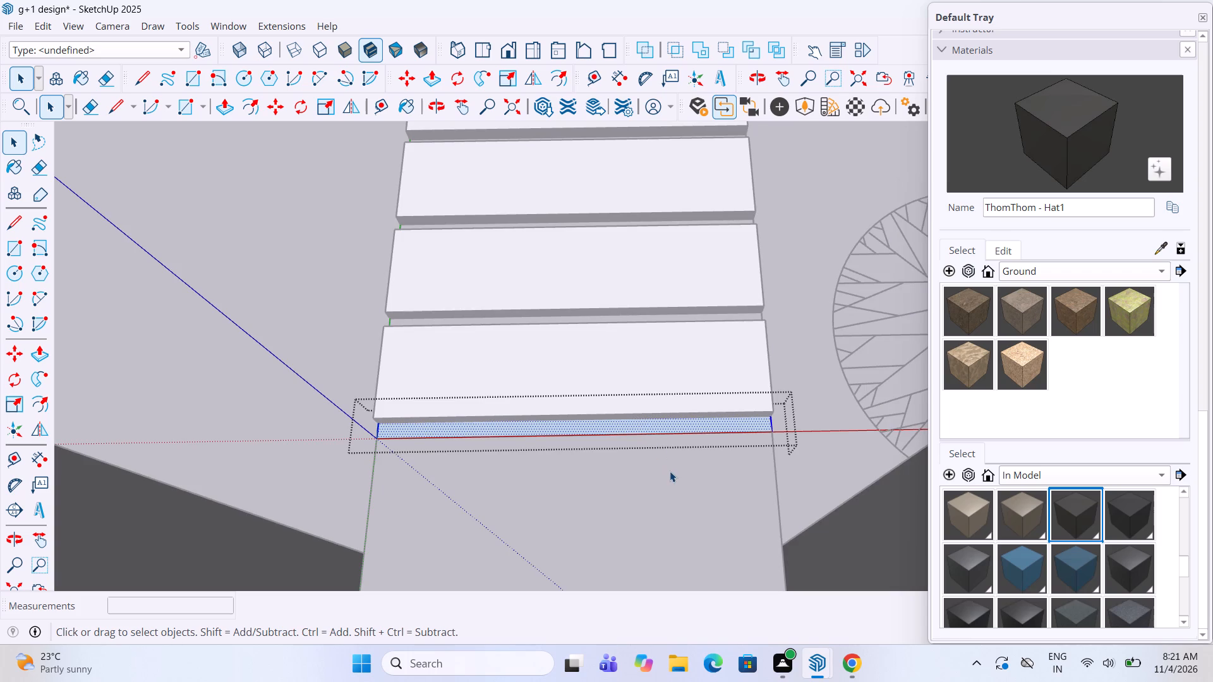
right_click(689, 429)
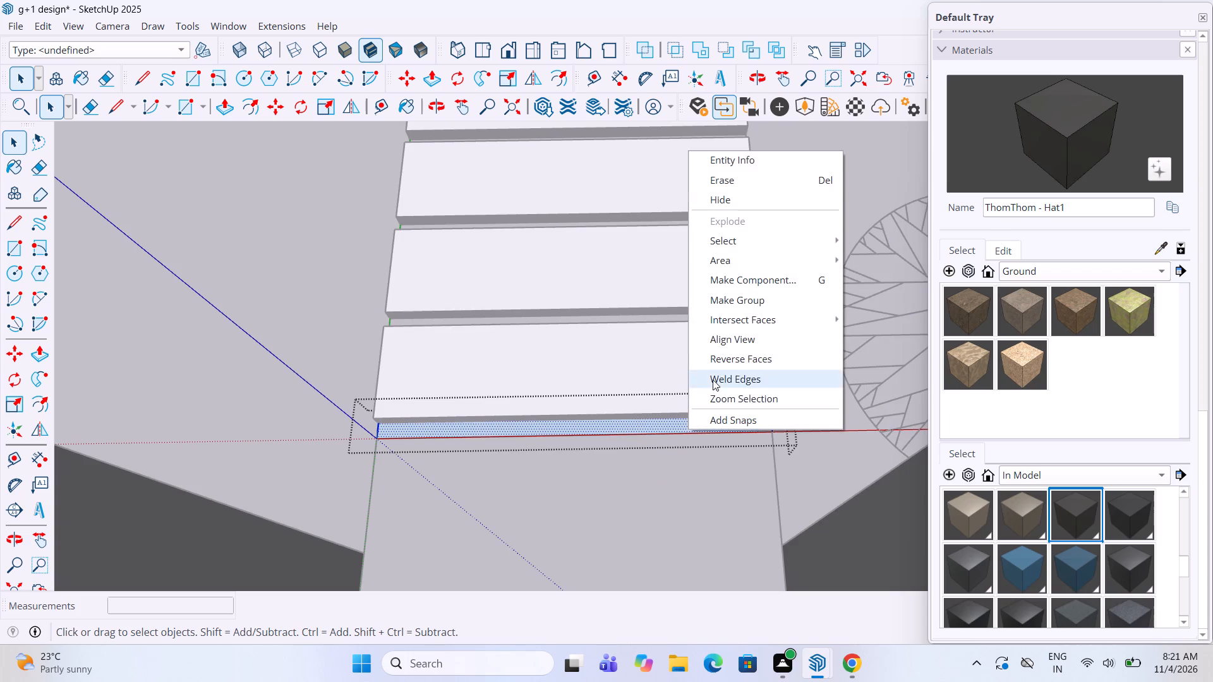
left_click(719, 361)
left_click(688, 544)
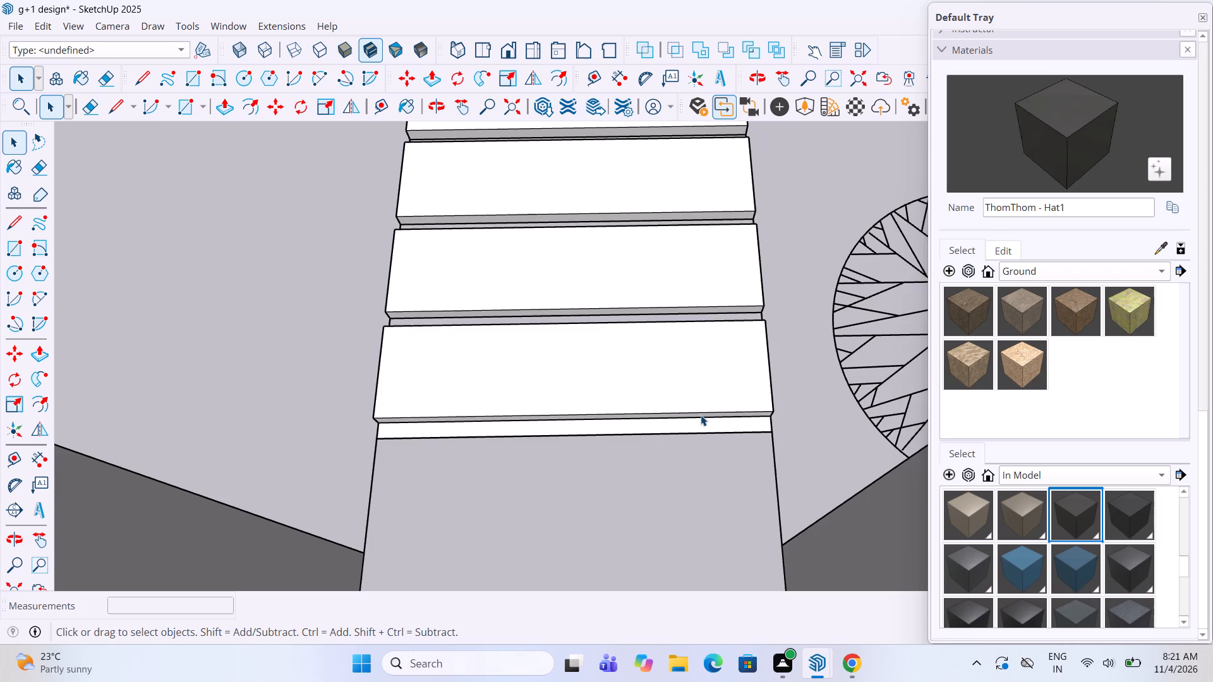
Copy the grouped strip 1' 2" at a time into the first two gaps between the entrance treads.
left_click(704, 426)
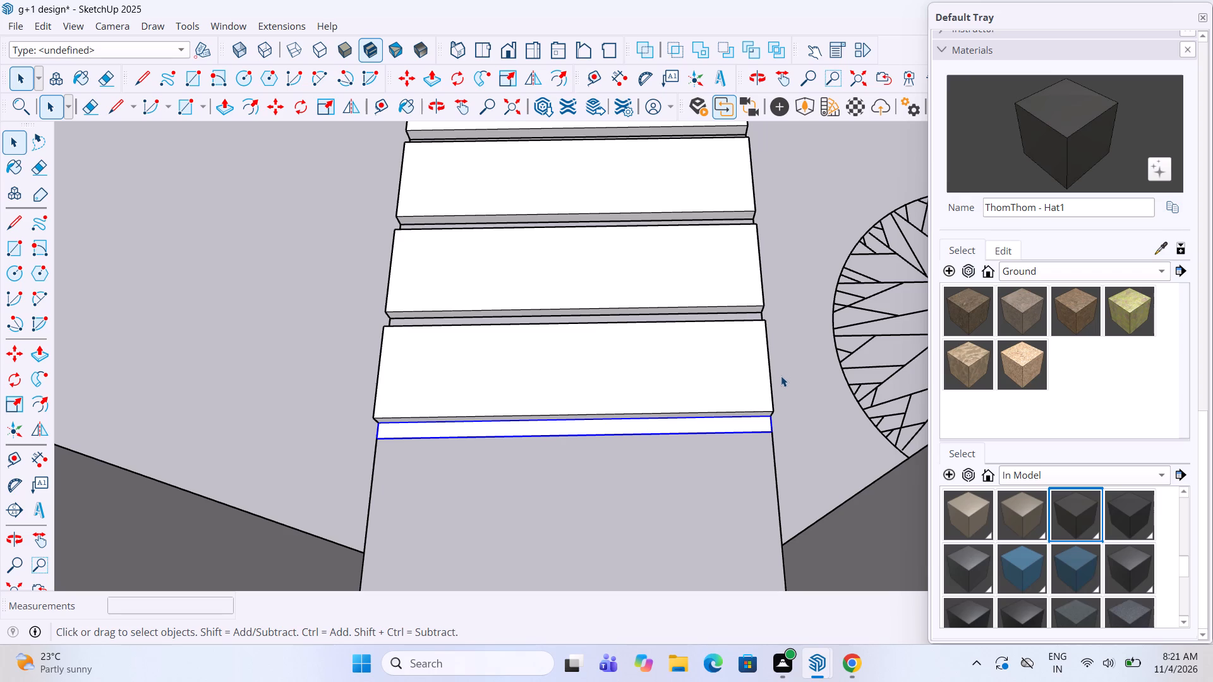
key("m")
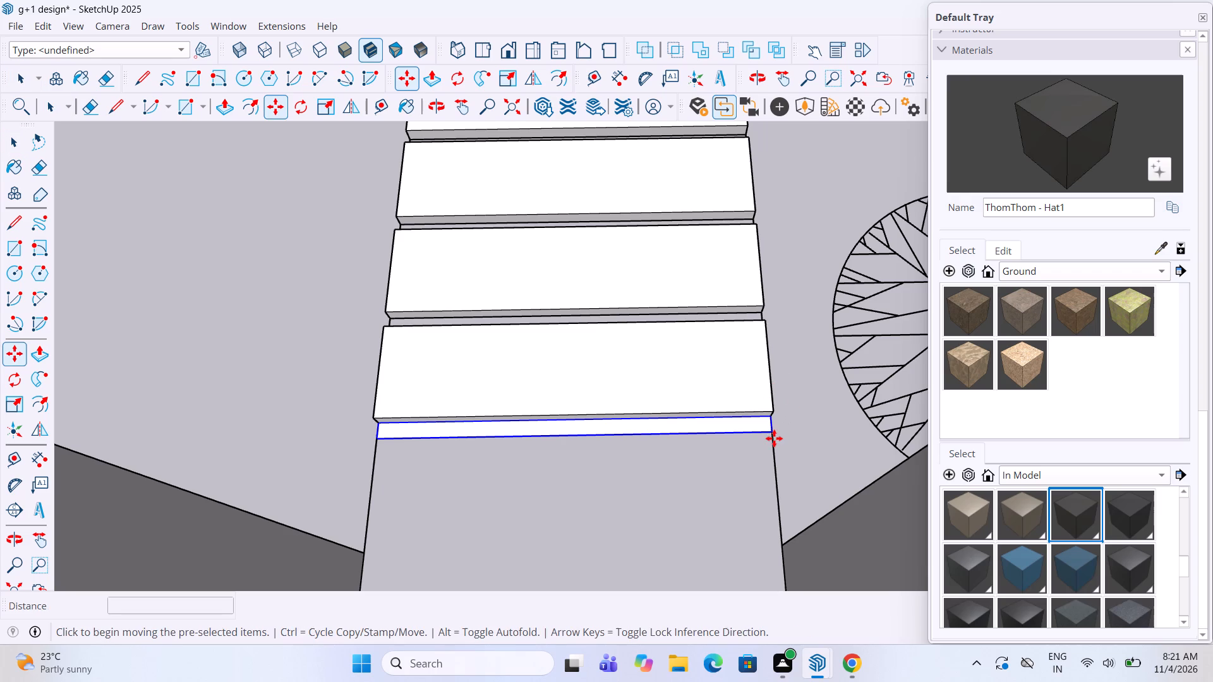
left_click(775, 436)
scroll(775, 297, "up", 3)
middle_click_drag(775, 297, 775, 577)
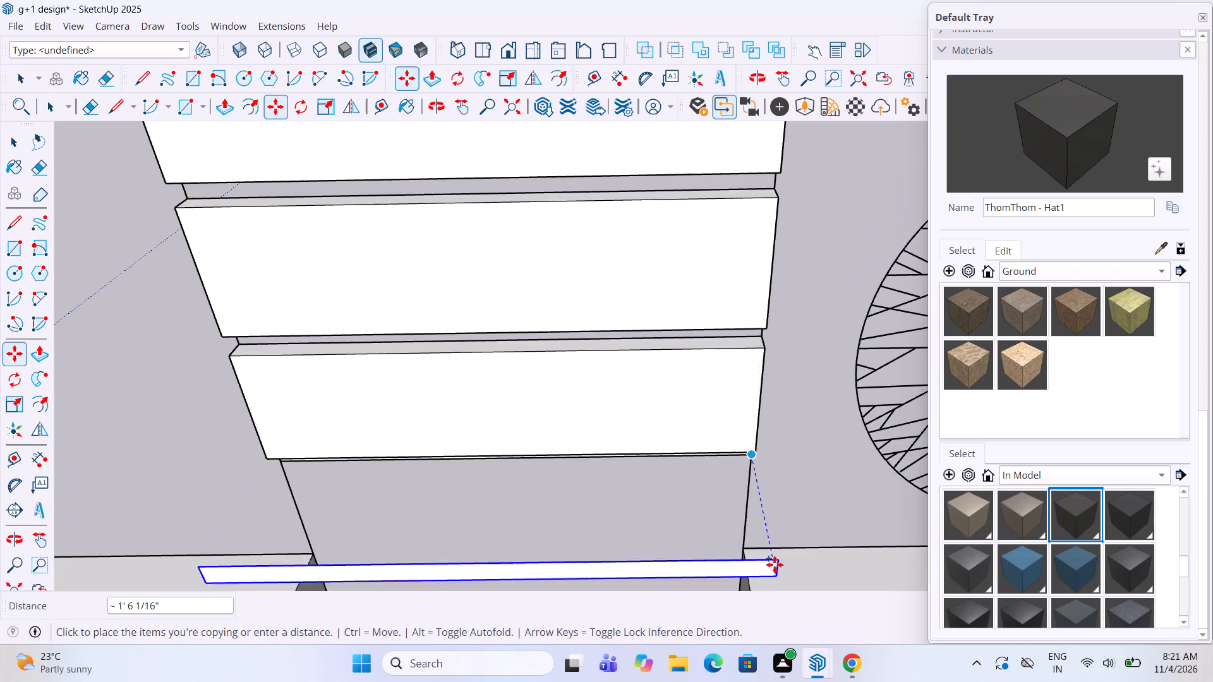
scroll(773, 341, "up", 2)
left_click(763, 340)
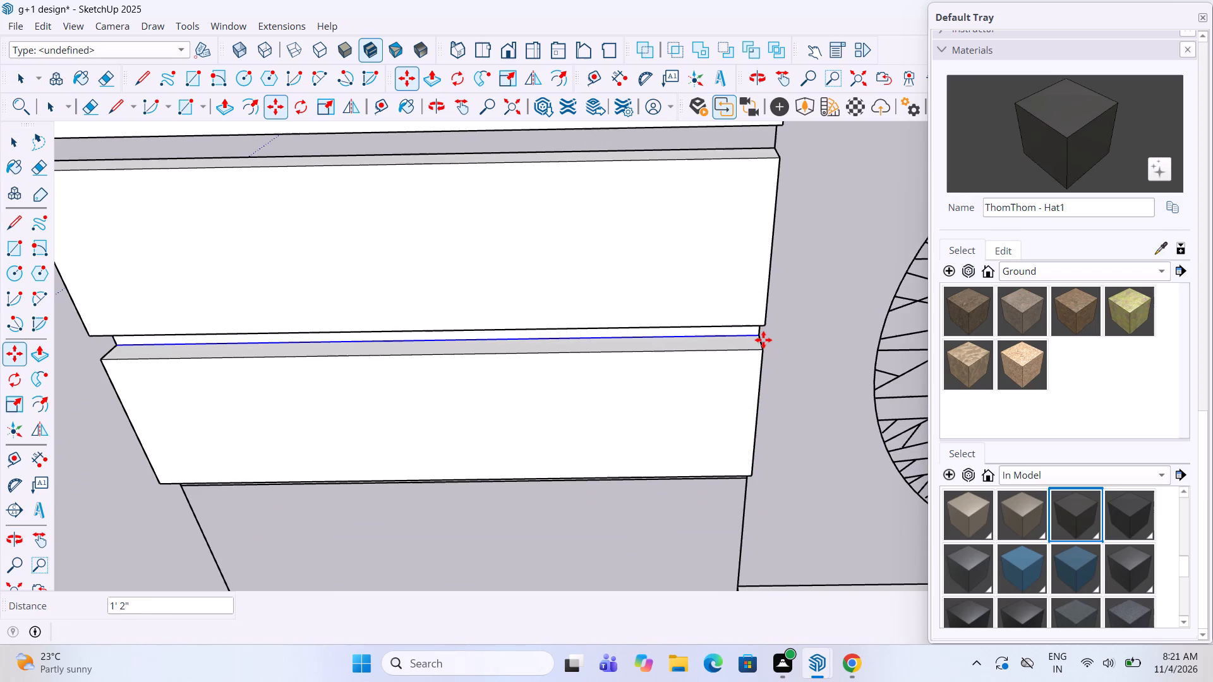
key("m")
left_click(759, 337, "ctrl")
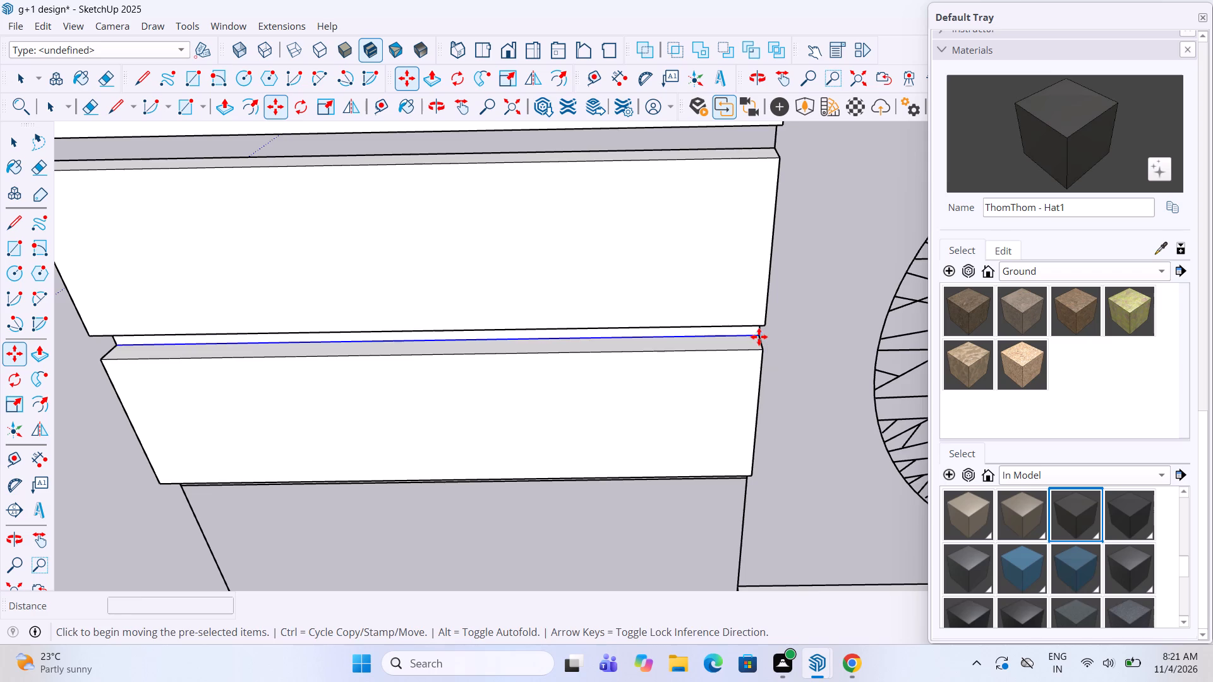
scroll(754, 409, "down", 3)
scroll(779, 223, "up", 4)
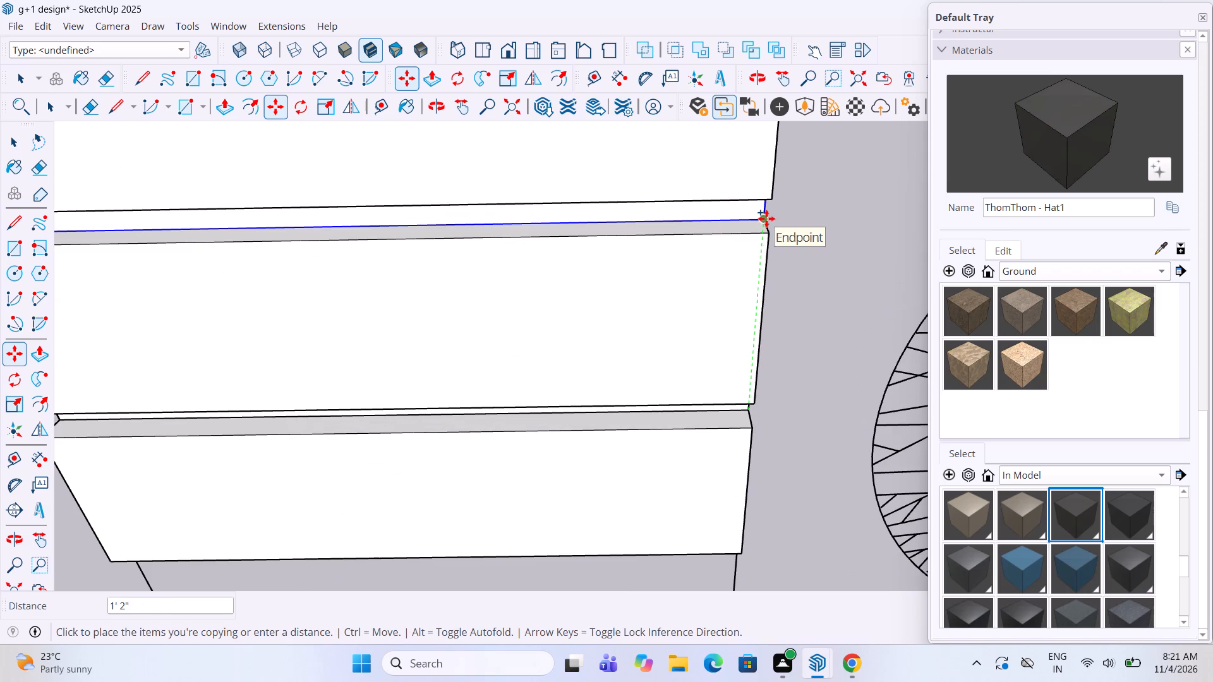
left_click(766, 218)
Copy the strip another 1' 2" into the gap between the third and fourth entrance treads.
scroll(735, 402, "down", 10)
middle_click_drag(728, 397, 729, 260)
scroll(737, 296, "up", 7)
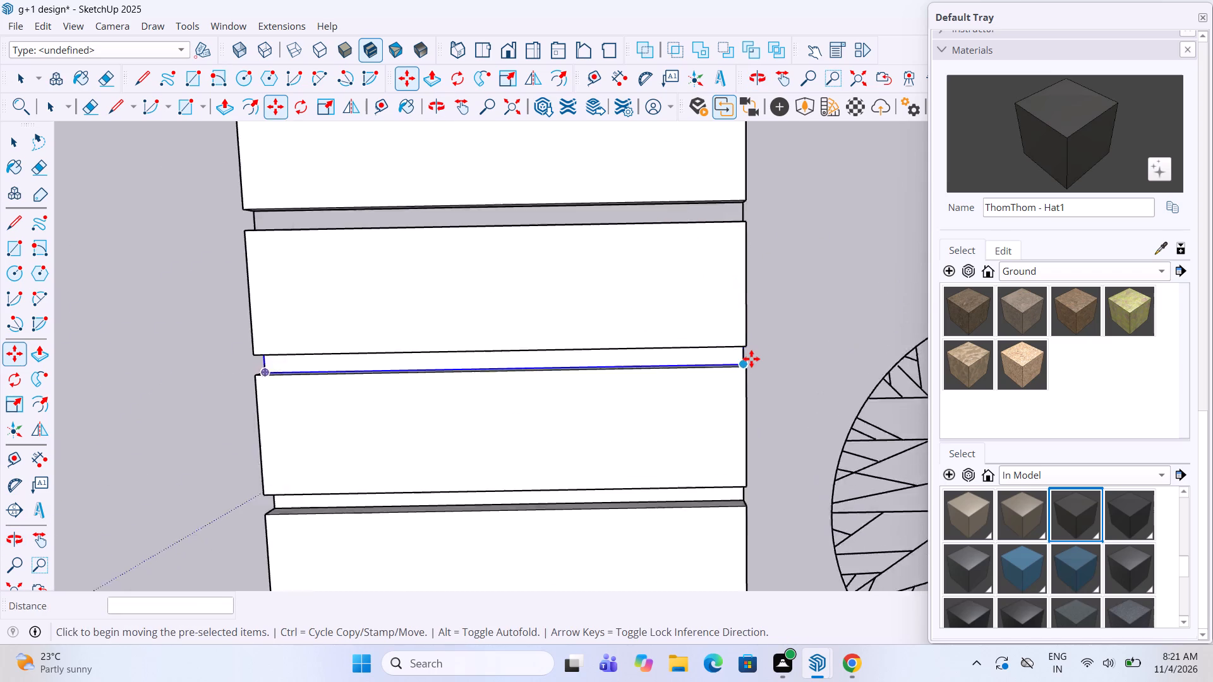
scroll(751, 359, "up", 4)
middle_click_drag(751, 358, 751, 381)
key("m")
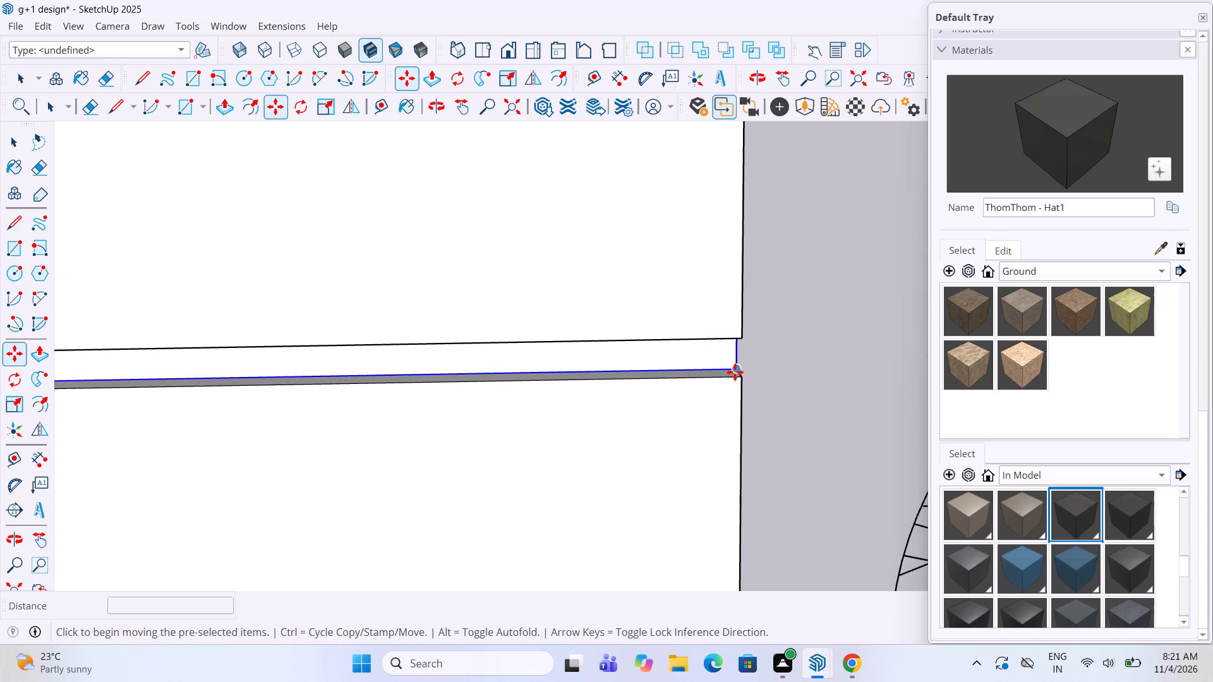
left_click(735, 368, "ctrl")
scroll(715, 504, "down", 10)
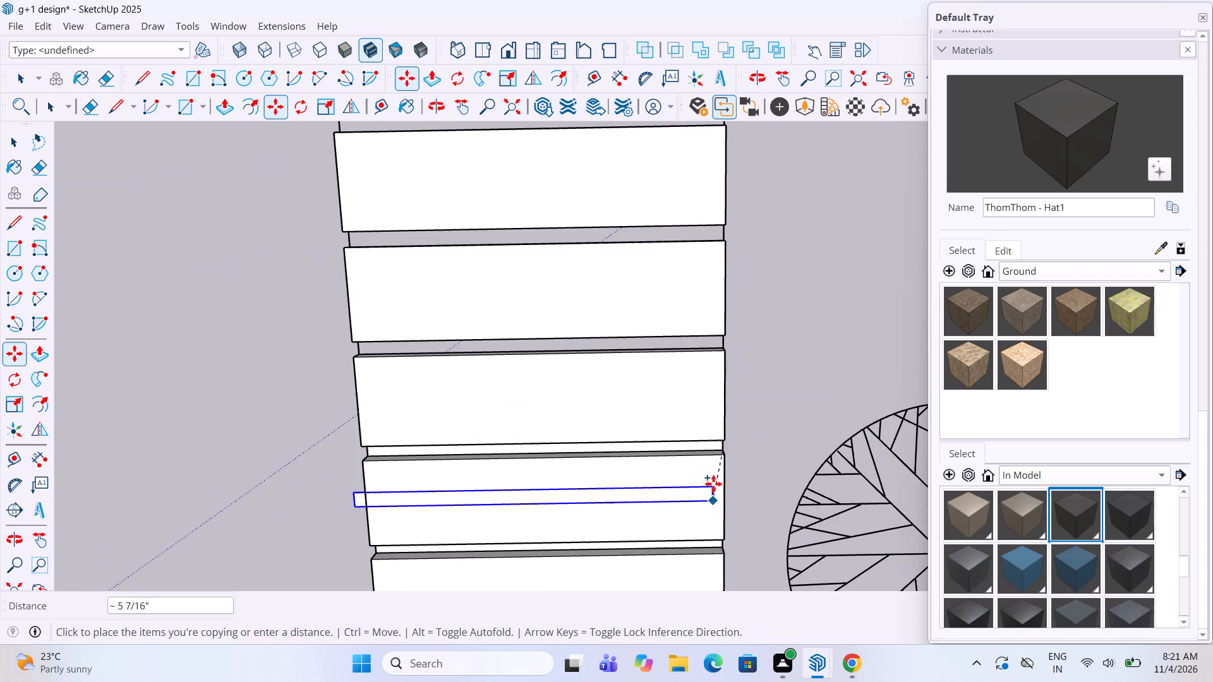
scroll(729, 367, "up", 13)
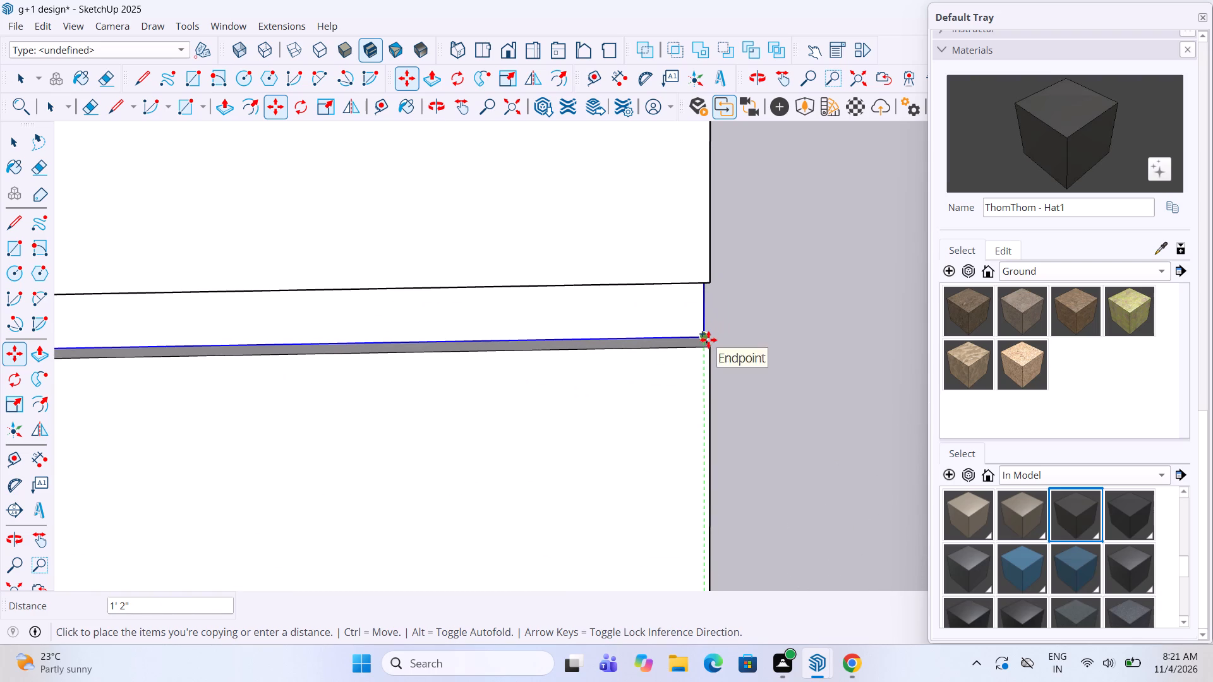
left_click(708, 340)
Copy the strip at 1' 2" spacing into the last two gaps, up to the sixth tread, and clear the selection.
key("m")
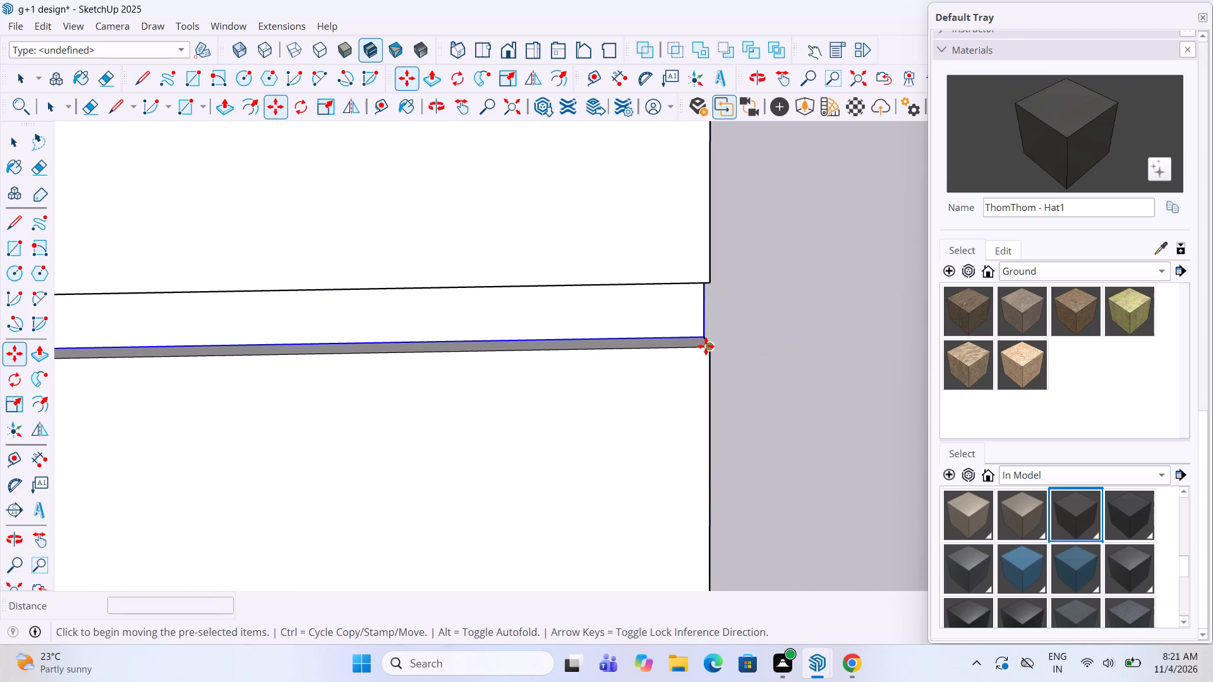
left_click(703, 340)
scroll(697, 405, "down", 10)
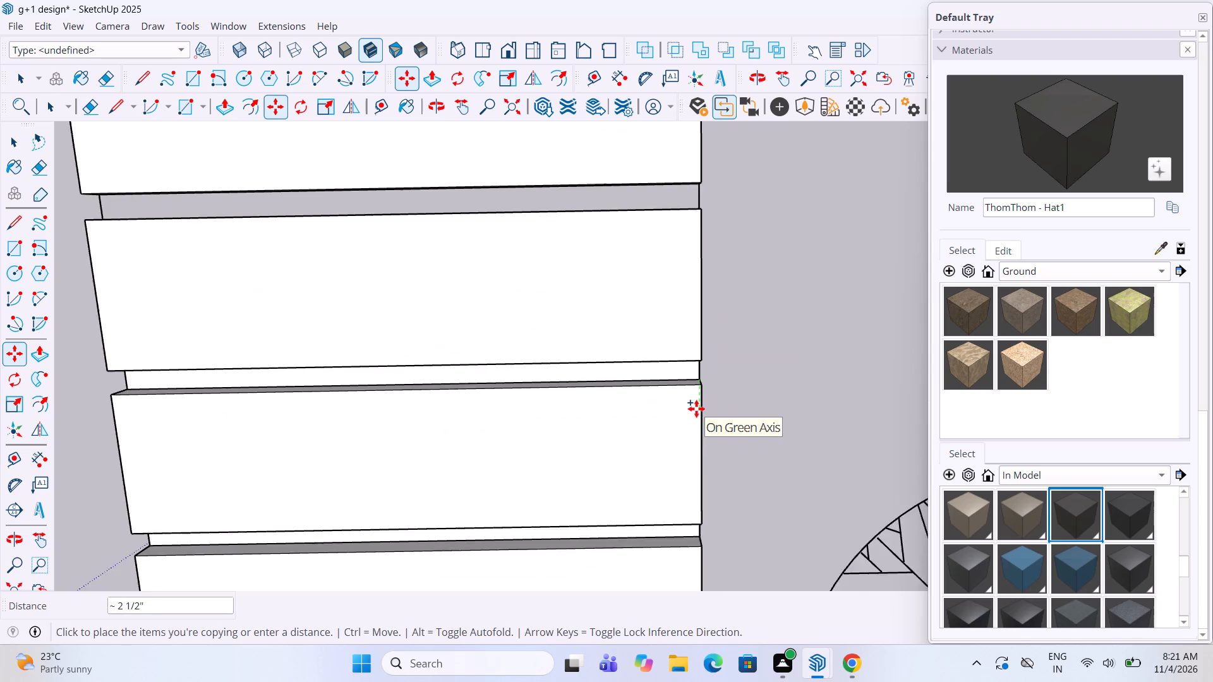
scroll(696, 409, "down", 3)
scroll(697, 251, "up", 10)
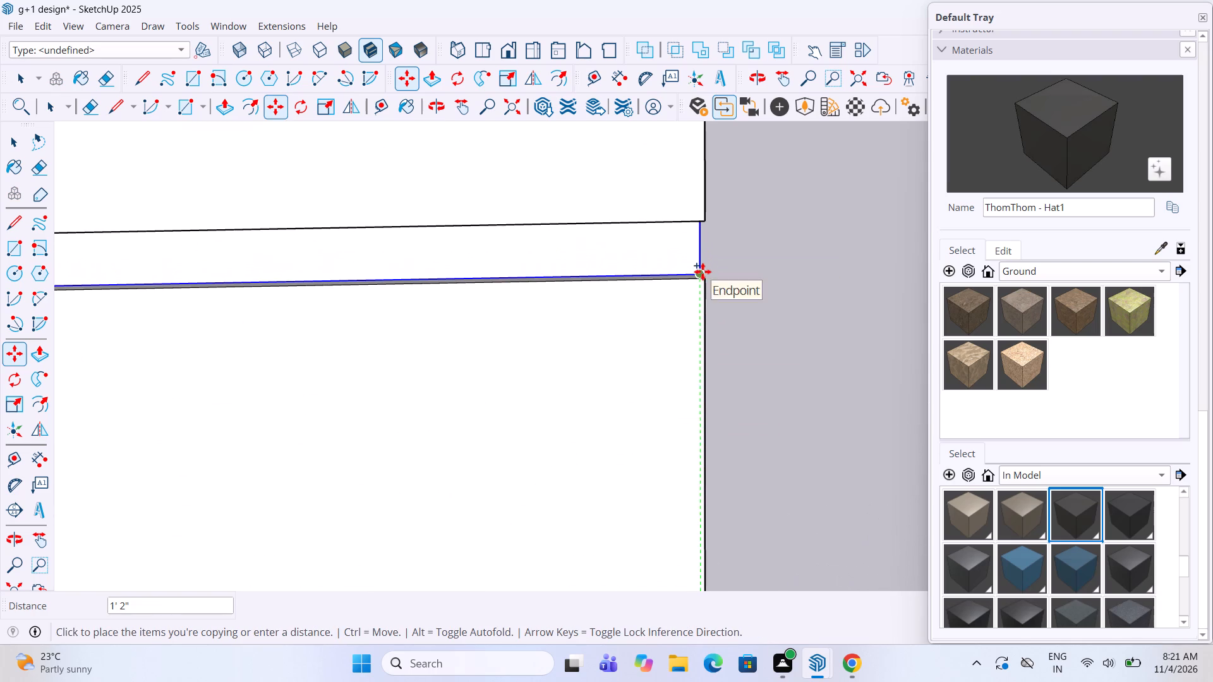
left_click(703, 272)
key("m")
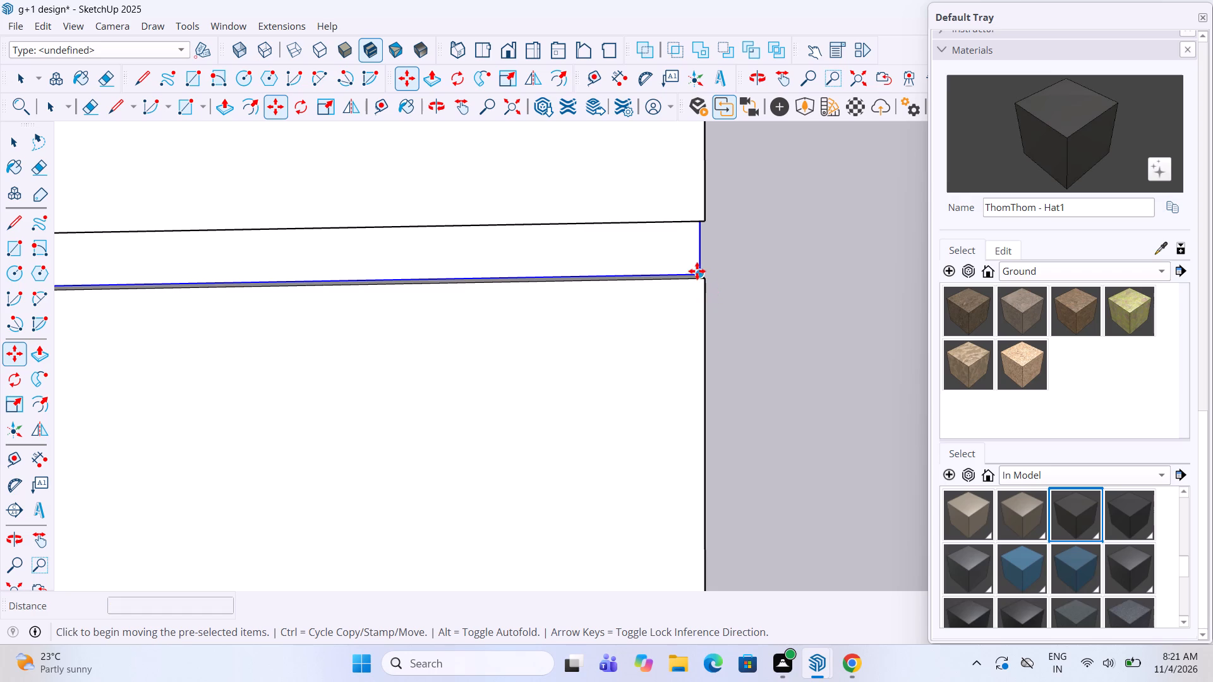
left_click(697, 271)
scroll(649, 385, "down", 13)
scroll(670, 263, "up", 4)
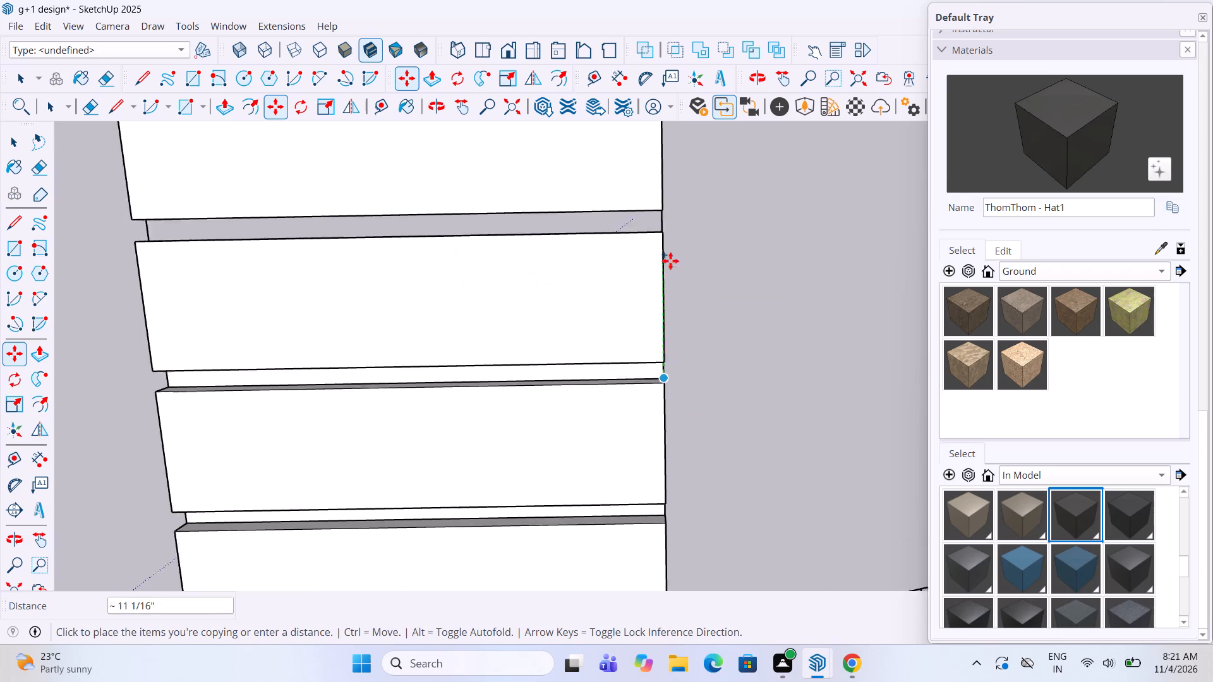
scroll(647, 214, "up", 4)
left_click(667, 232)
scroll(809, 424, "down", 12)
middle_click_drag(783, 440, 776, 375)
key("space")
scroll(707, 376, "down", 4)
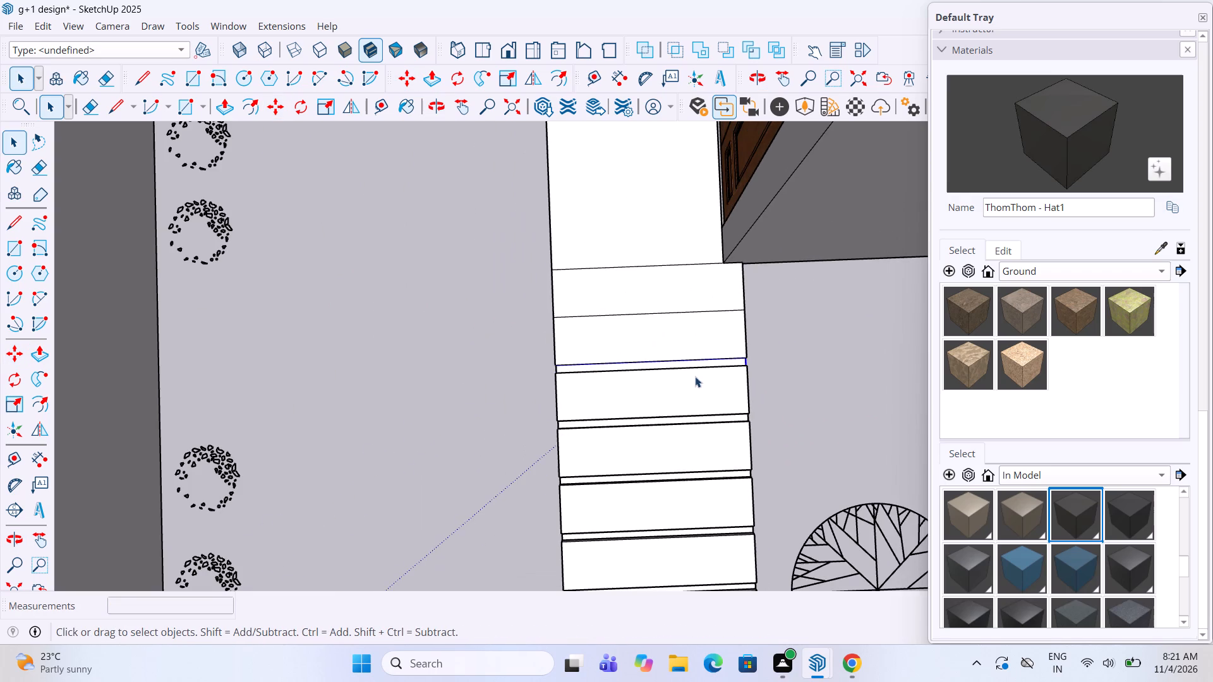
left_click(468, 357)
Draw a 4' by 1' 1 1/2" rectangle at the foot of the entrance steps, between the front walls, as another tread.
scroll(661, 369, "down", 4)
middle_click_drag(665, 369, 649, 319)
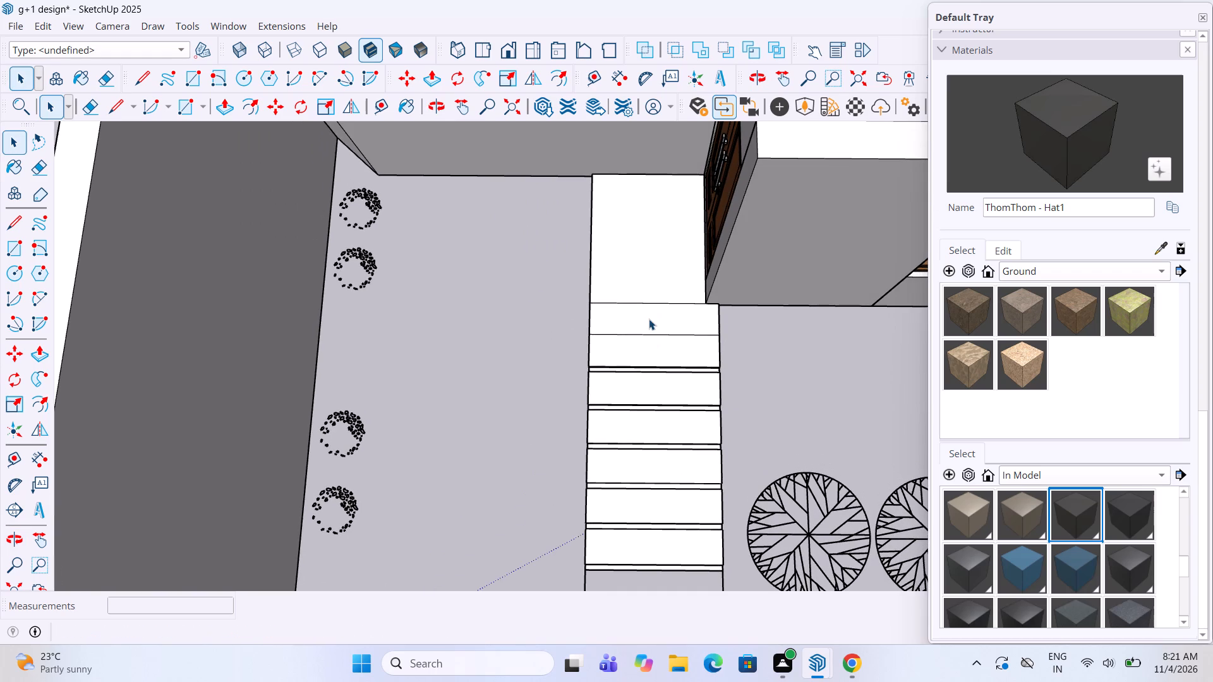
scroll(655, 321, "down", 9)
scroll(656, 347, "up", 4)
middle_click_drag(655, 347, 643, 338)
scroll(702, 567, "up", 7)
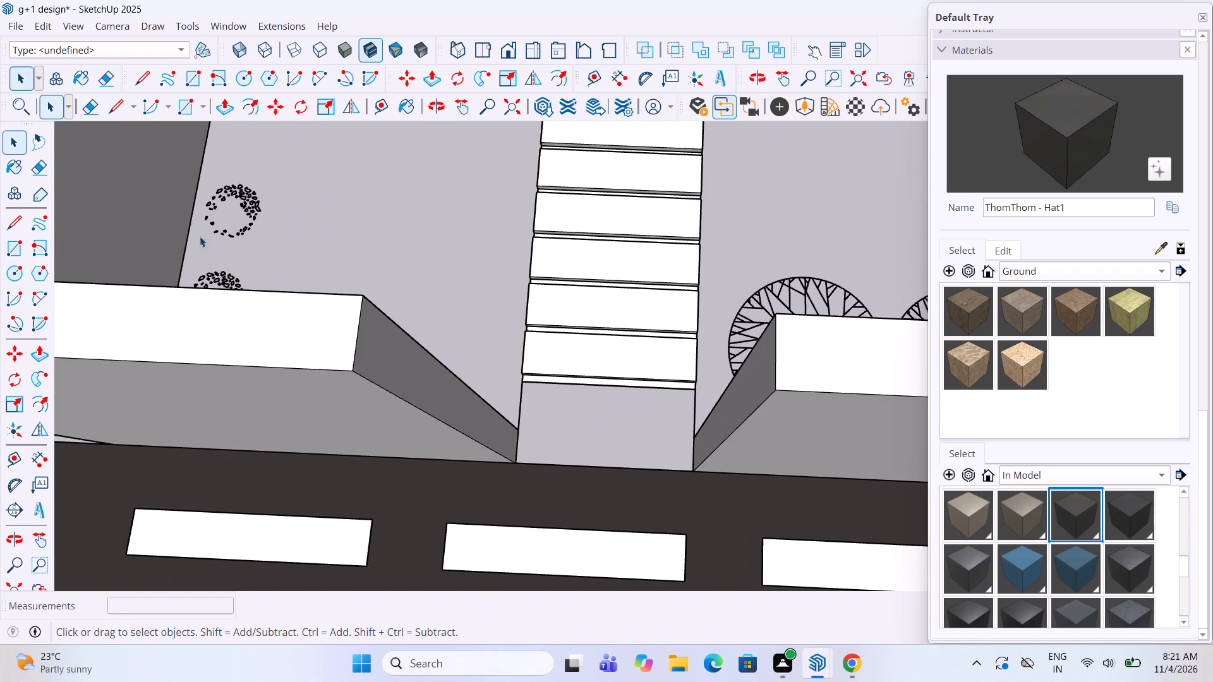
left_click(15, 249)
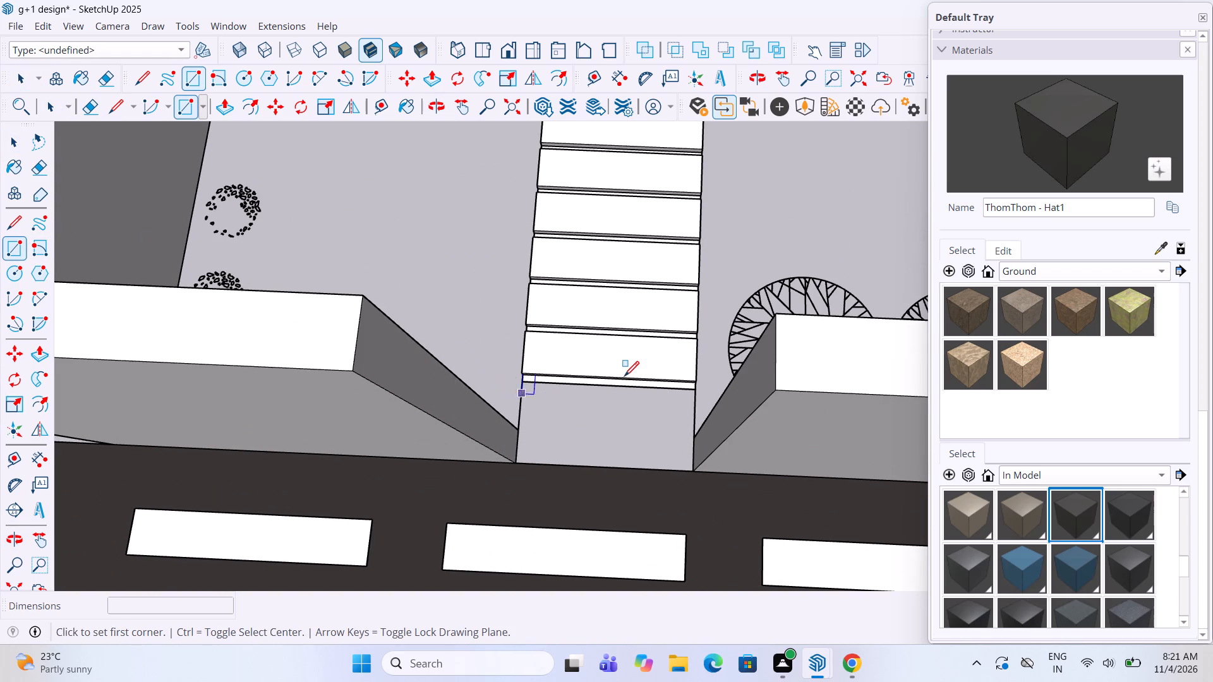
scroll(627, 377, "down", 6)
scroll(599, 379, "up", 4)
scroll(541, 440, "up", 3)
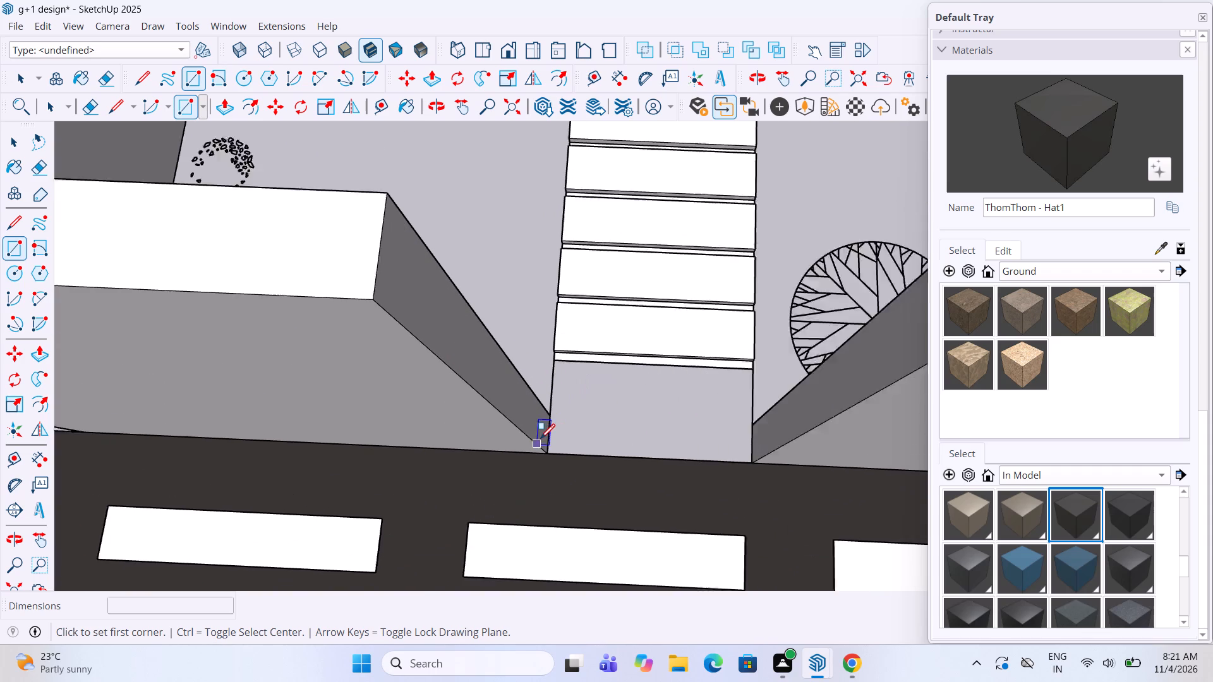
scroll(540, 440, "up", 1)
left_click(555, 411)
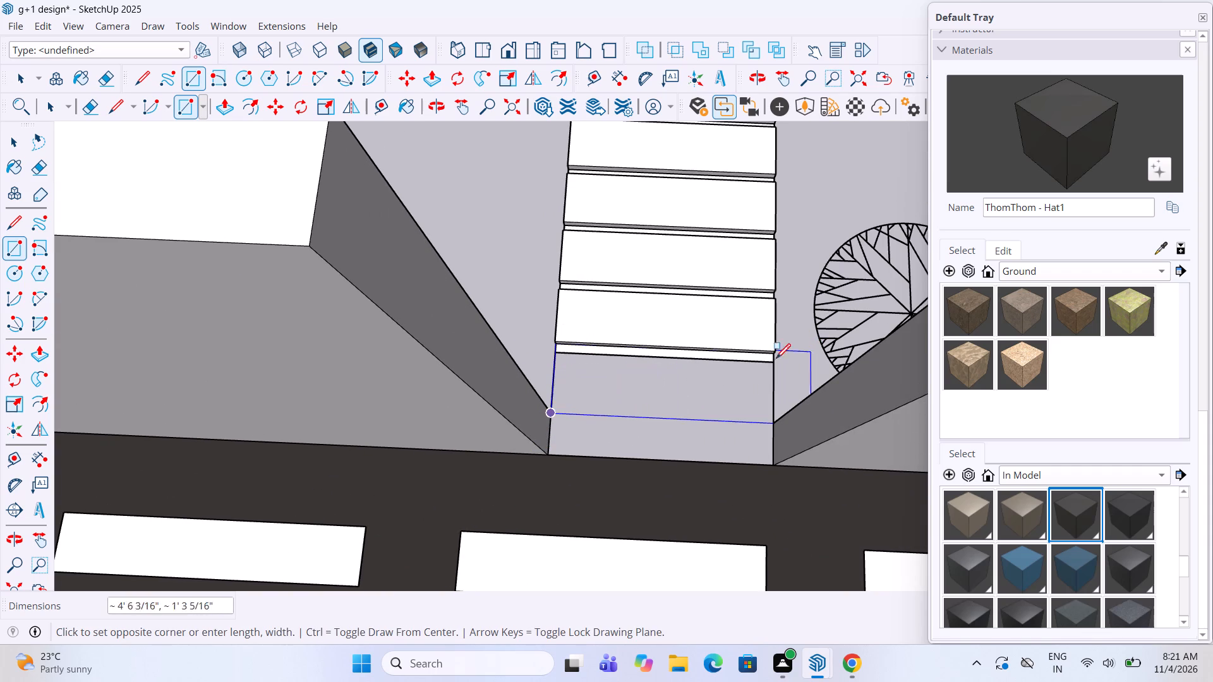
left_click(768, 361)
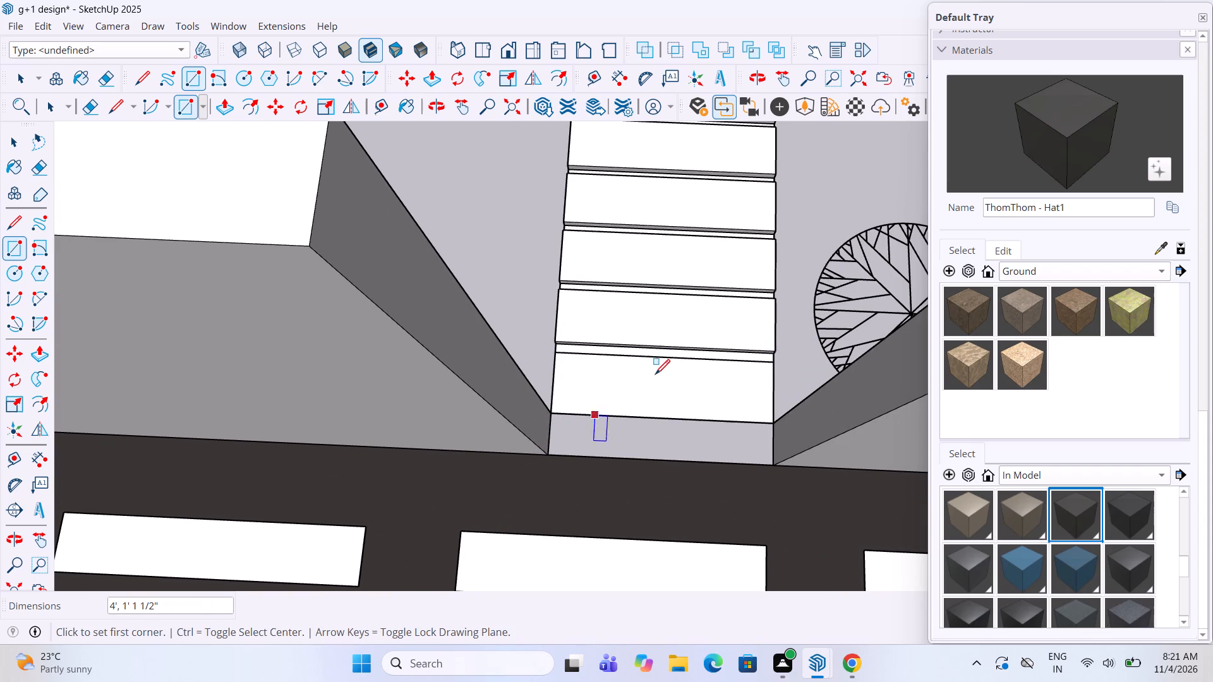
Push/pull the new rectangle at the foot of the steps up about 6 9/16".
key("space")
left_click(655, 376)
right_click(655, 376)
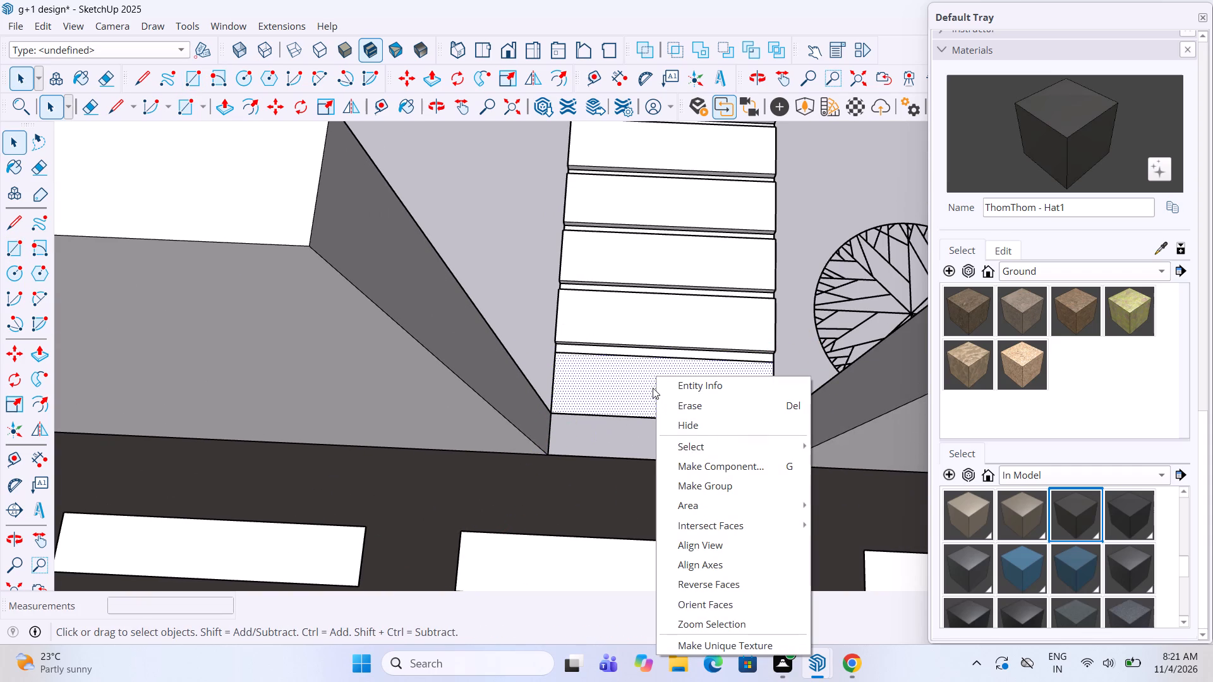
key("p")
left_click(627, 391)
key("p")
left_click(629, 385)
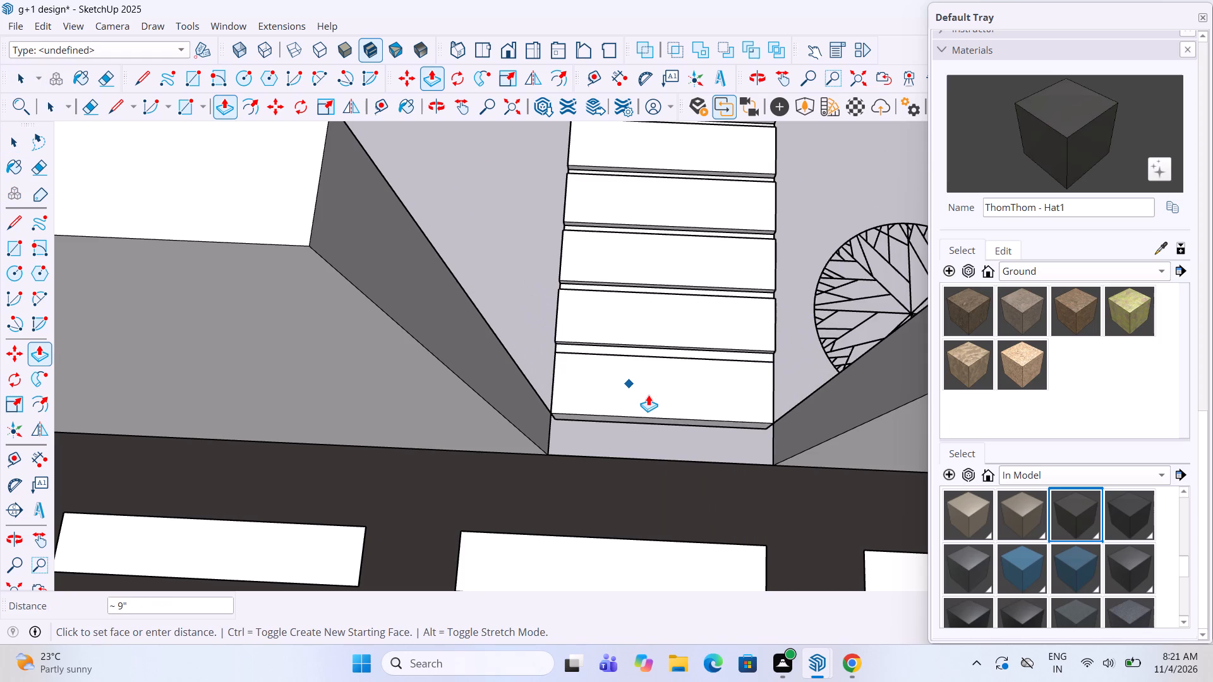
left_click(650, 381)
scroll(653, 359, "up", 3)
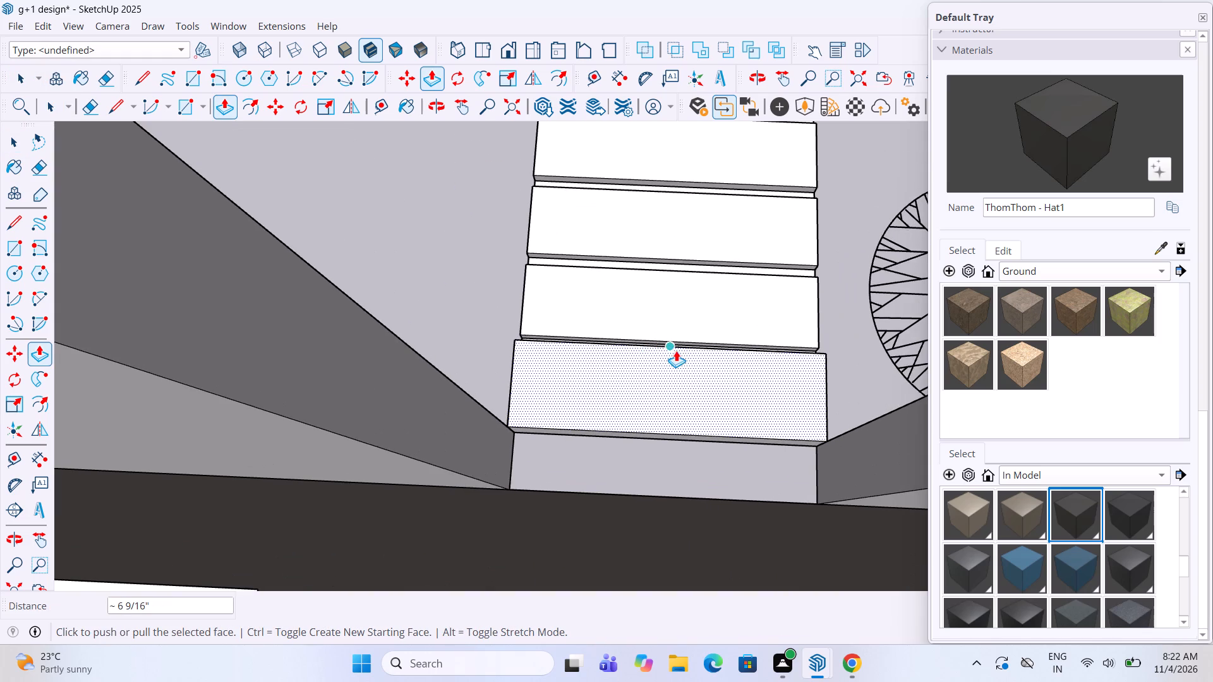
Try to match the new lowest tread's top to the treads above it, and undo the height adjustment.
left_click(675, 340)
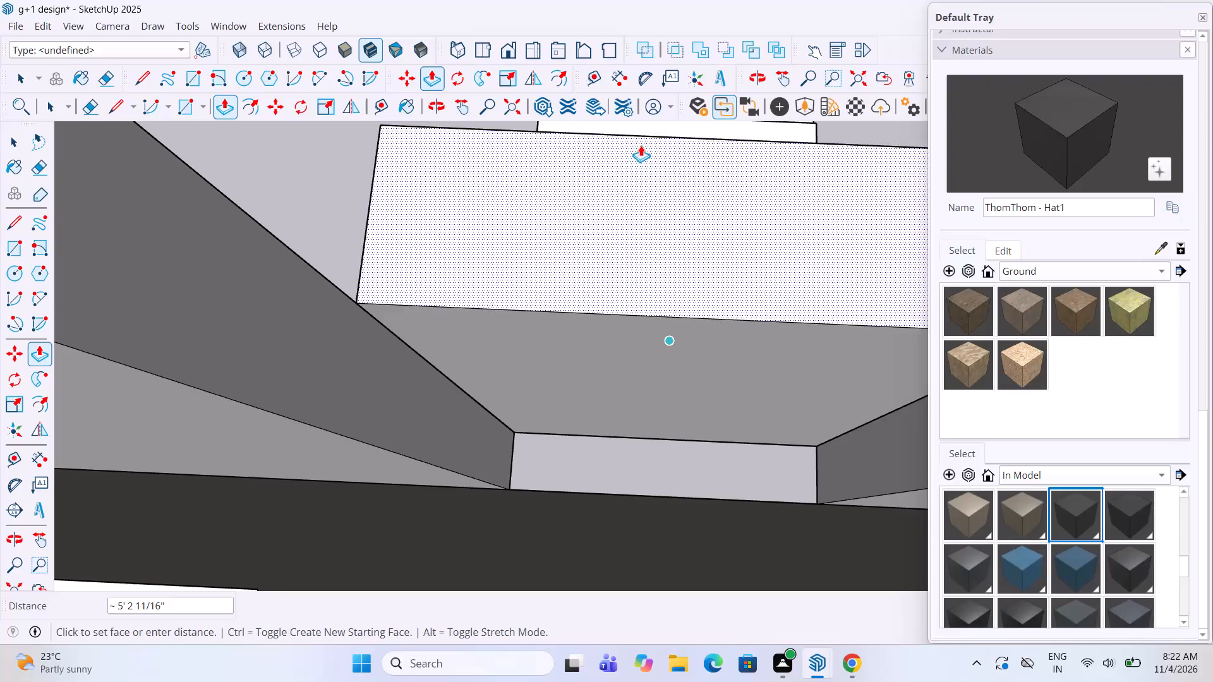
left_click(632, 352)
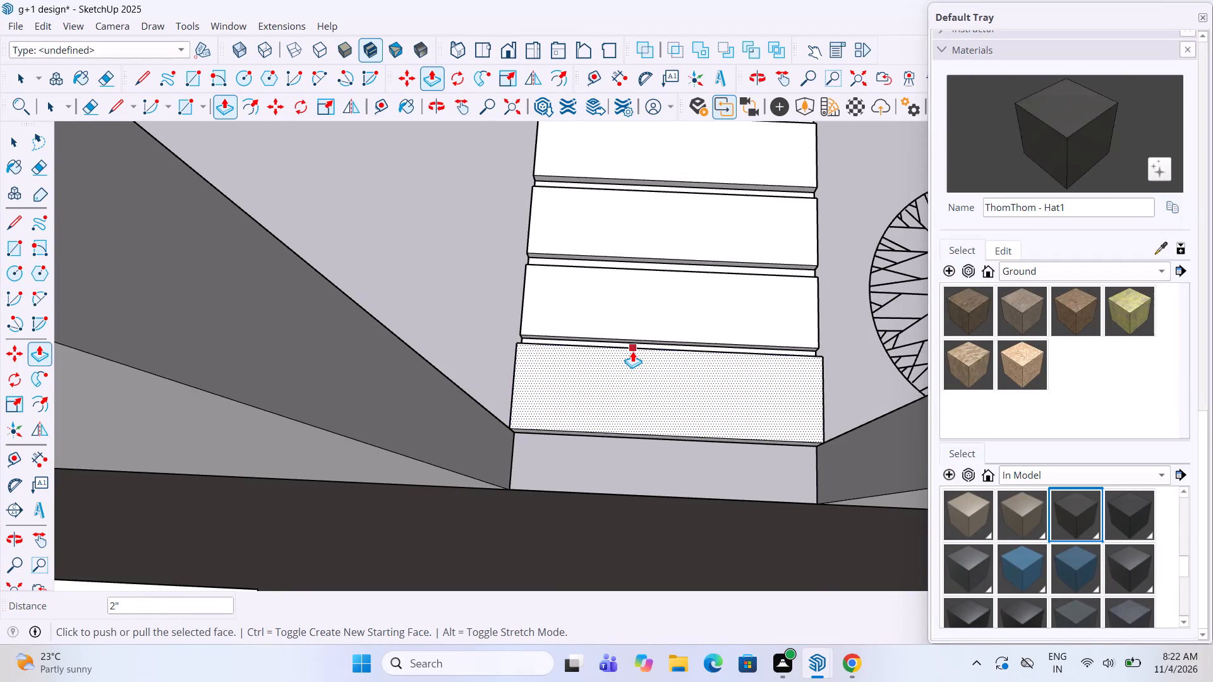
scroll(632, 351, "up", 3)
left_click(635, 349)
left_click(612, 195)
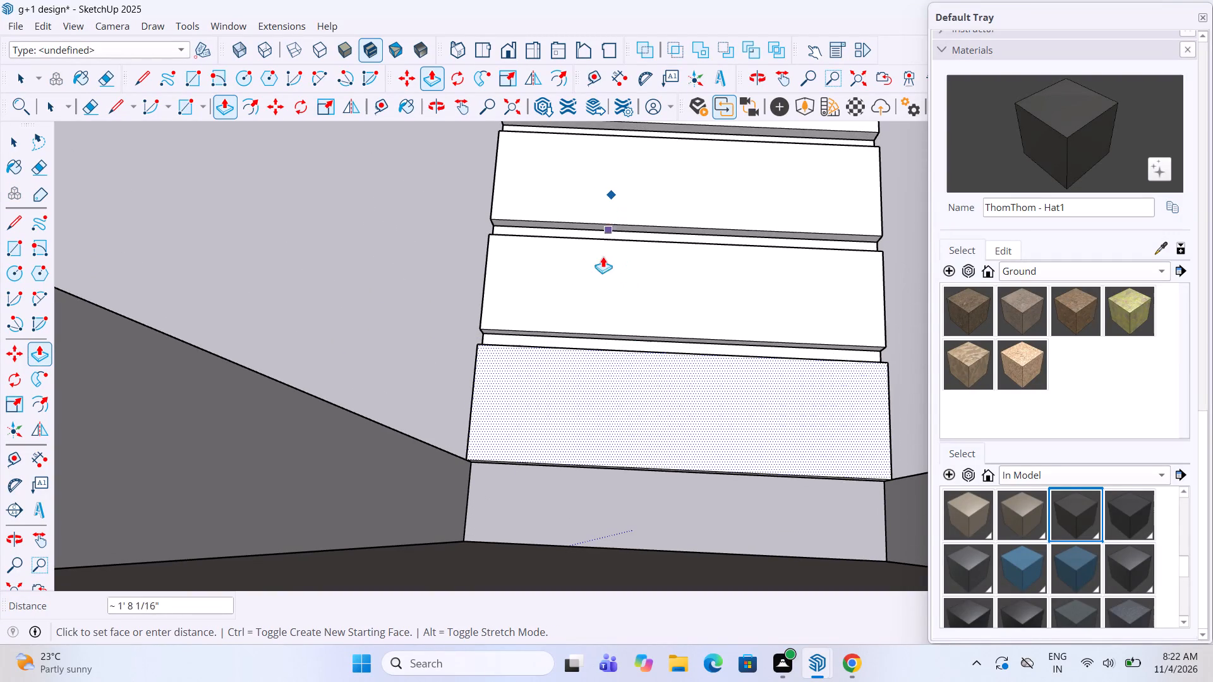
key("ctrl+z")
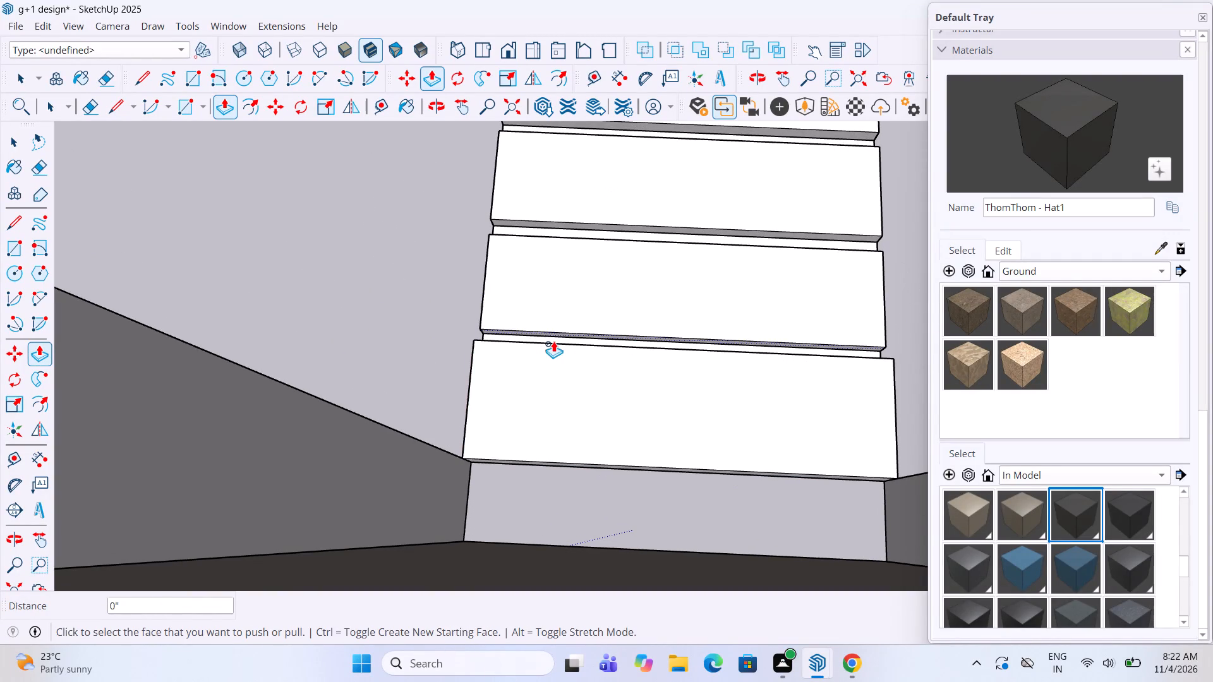
Push/pull the new lowest tread's top face down to the level of the treads above it.
left_click(553, 341)
left_click(529, 349)
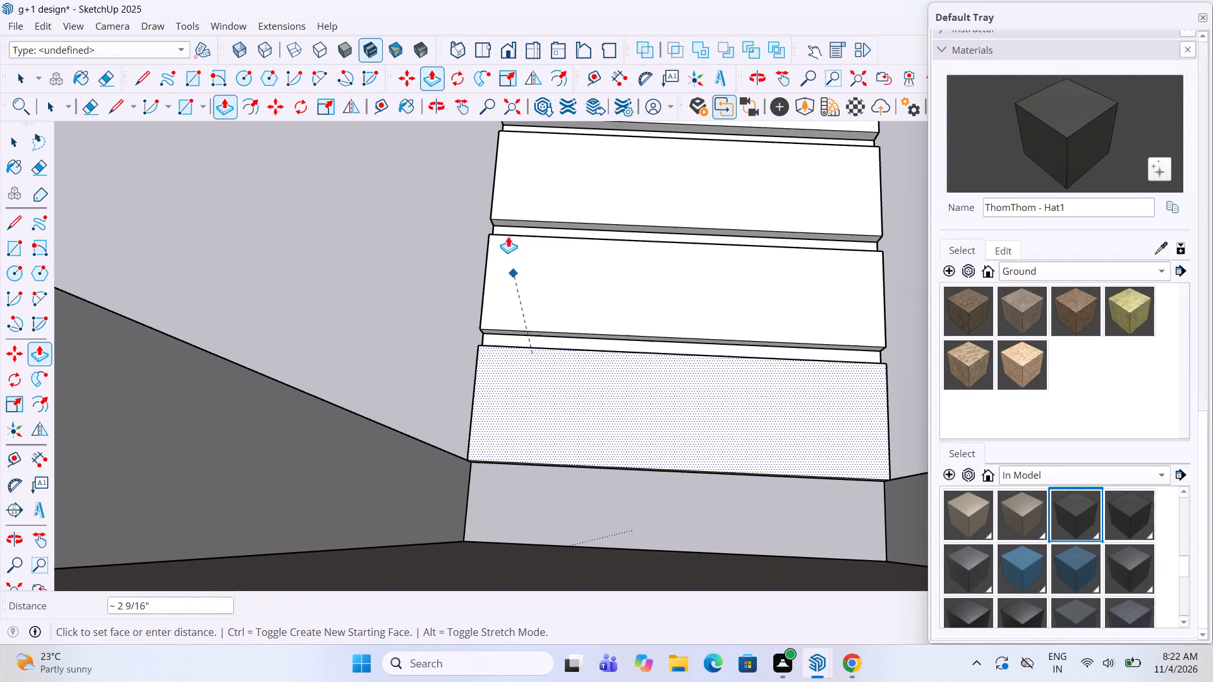
left_click(504, 222)
key("space")
left_click(462, 275)
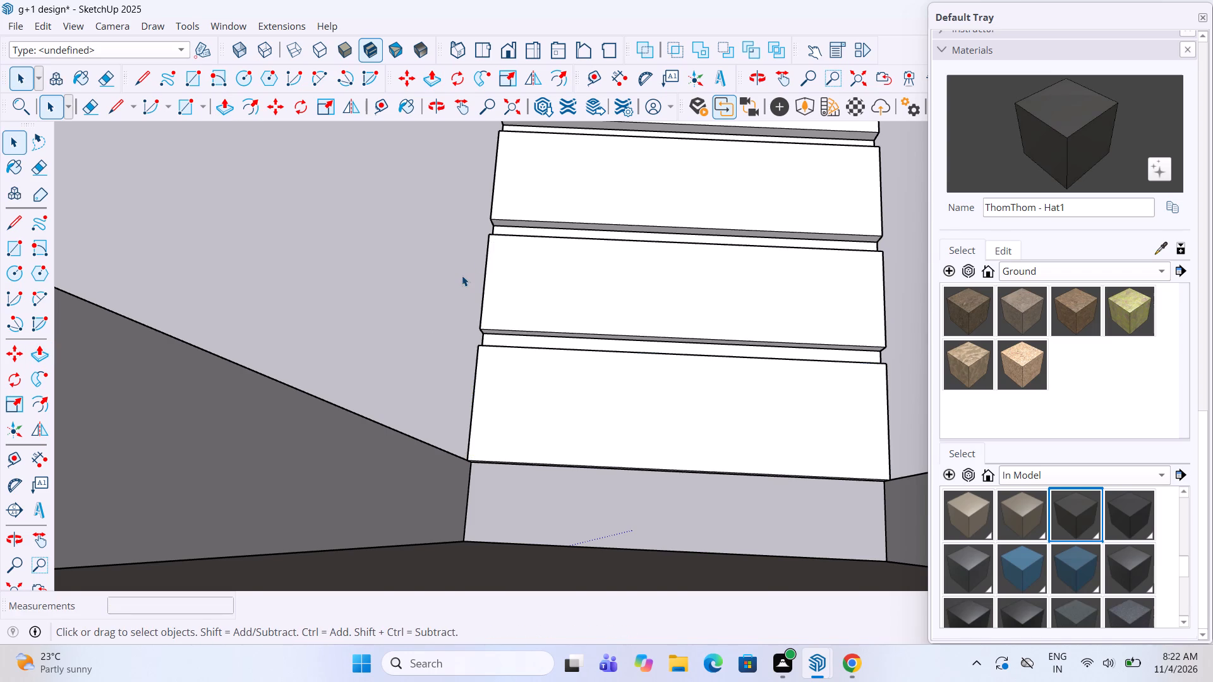
Open the front wall group on the window side of the steps, push its end face back about 2' 8", and exit the group.
scroll(486, 280, "down", 6)
middle_click_drag(602, 440, 639, 374)
scroll(632, 379, "down", 8)
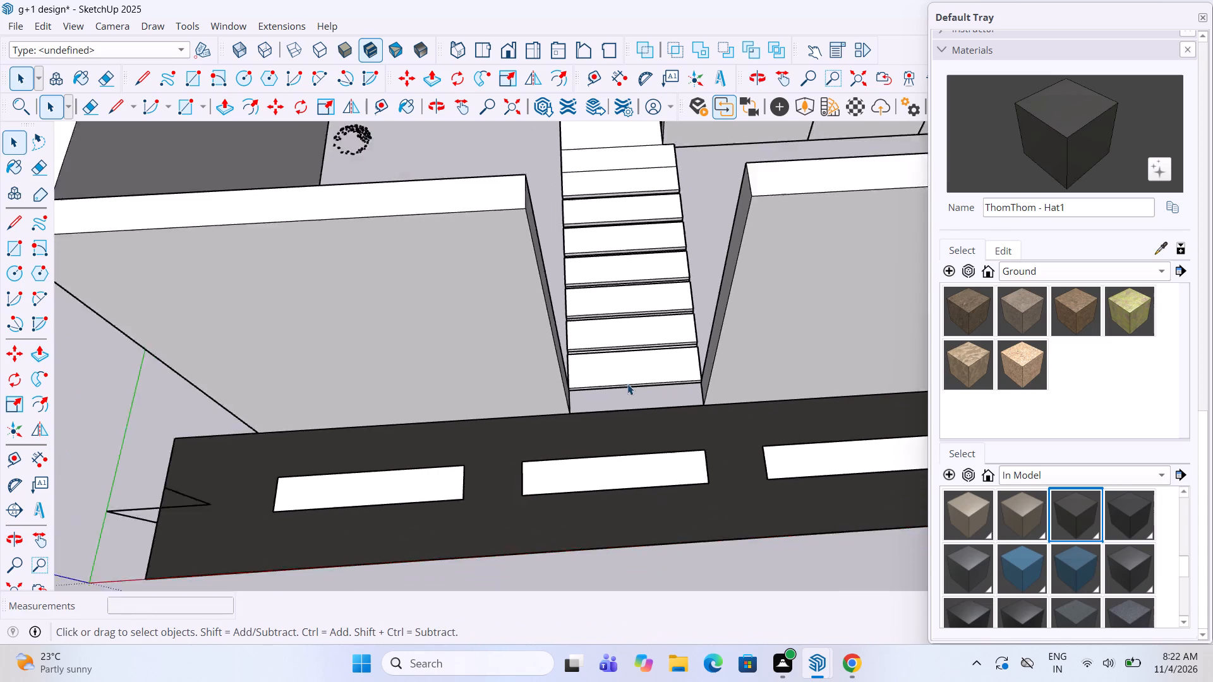
scroll(627, 384, "down", 4)
middle_click_drag(644, 402, 600, 390)
scroll(600, 388, "down", 9)
middle_click_drag(615, 385, 618, 385)
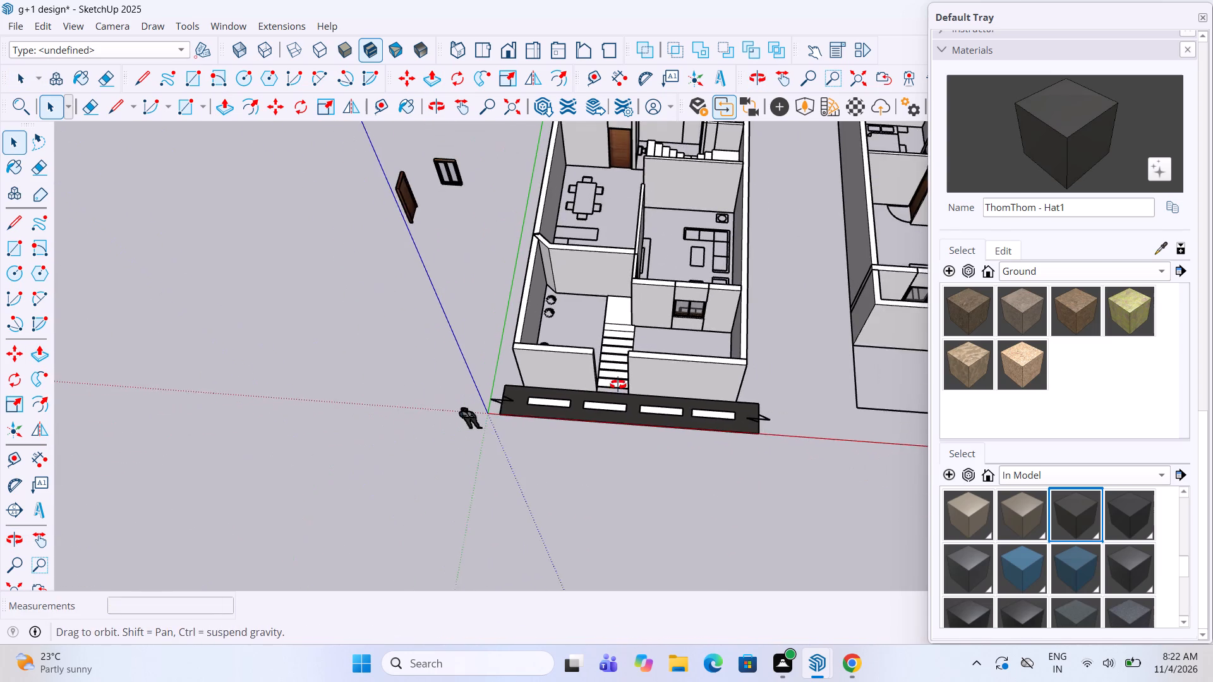
middle_click_drag(618, 385, 632, 382)
scroll(636, 377, "up", 9)
middle_click_drag(633, 369, 642, 369)
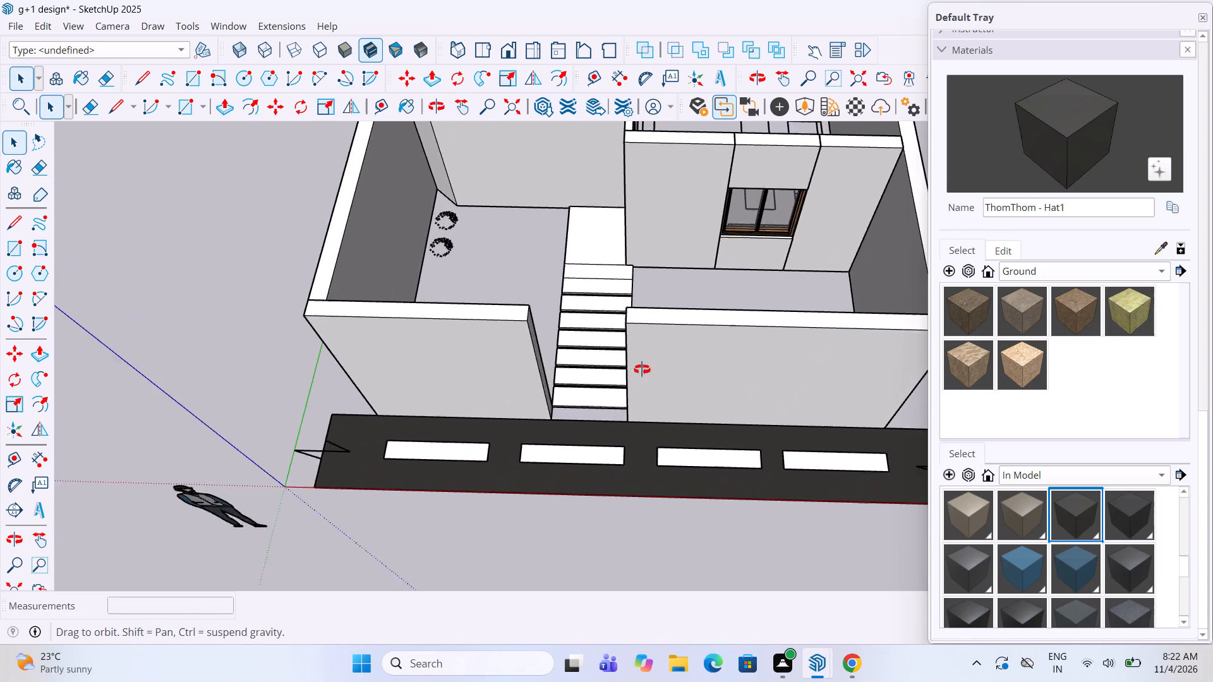
middle_click_drag(642, 369, 709, 369)
double_click(671, 361)
scroll(671, 361, "up", 3)
key("p")
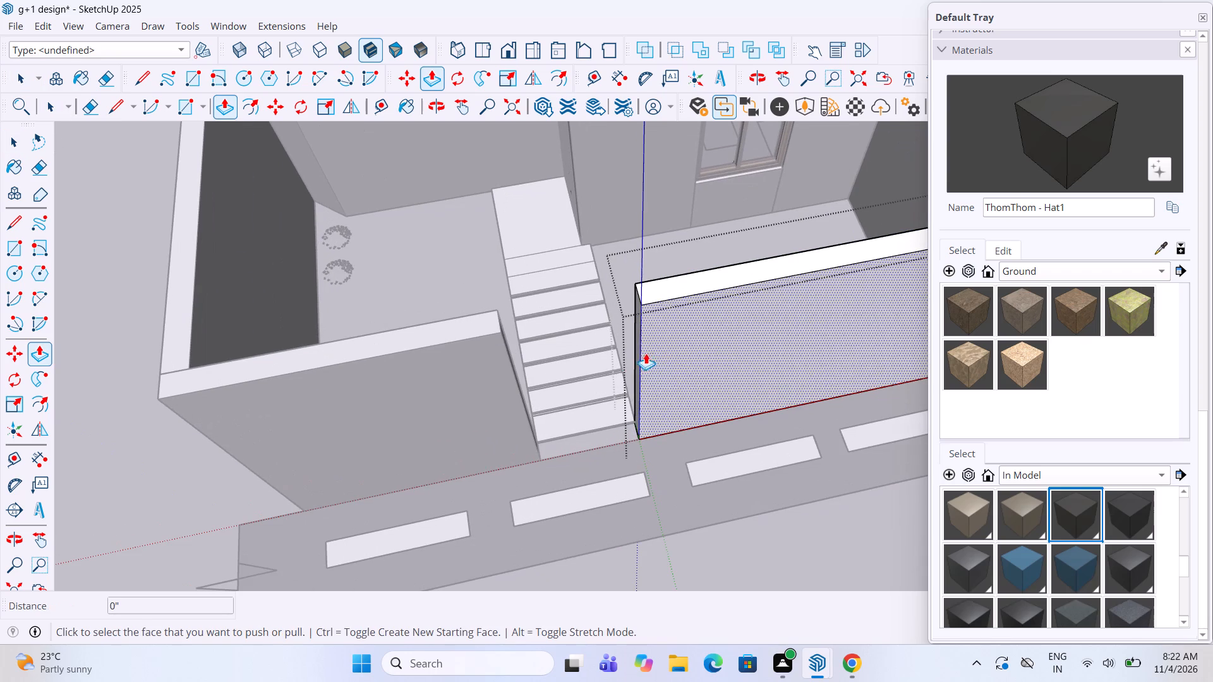
left_click(637, 343)
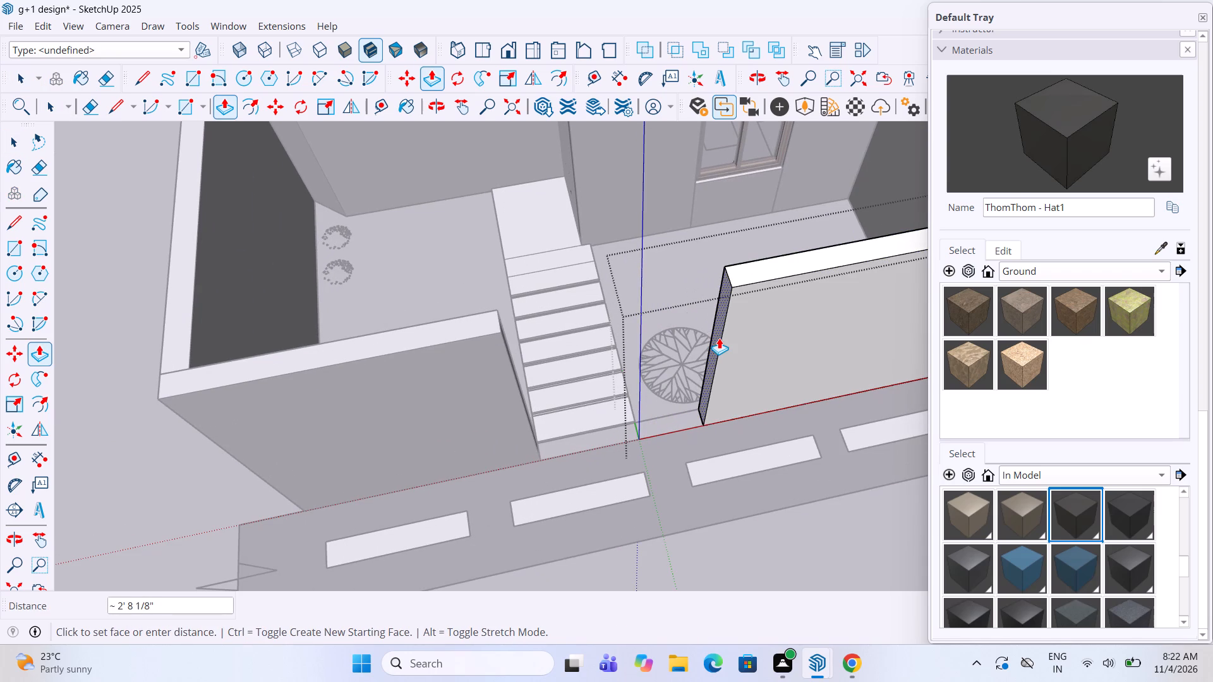
double_click(719, 338)
middle_click_drag(665, 361, 550, 364)
left_click(492, 351)
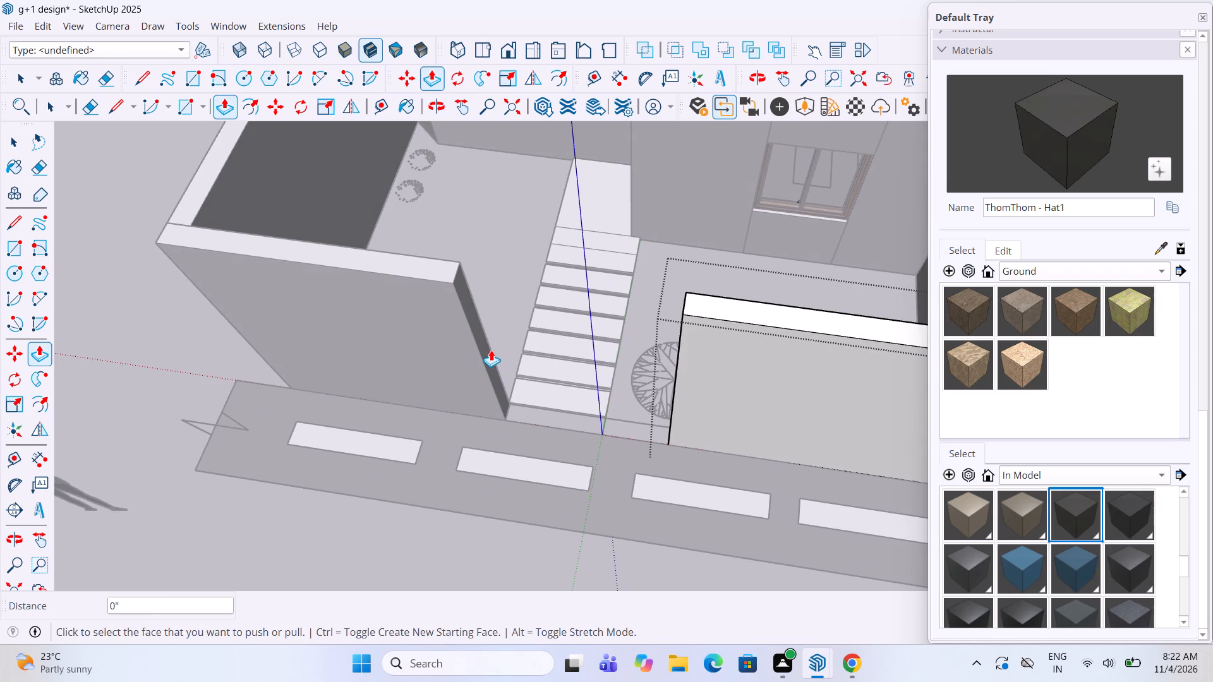
left_click_drag(492, 374, 466, 368)
key("space")
left_click(382, 507)
left_click(229, 542)
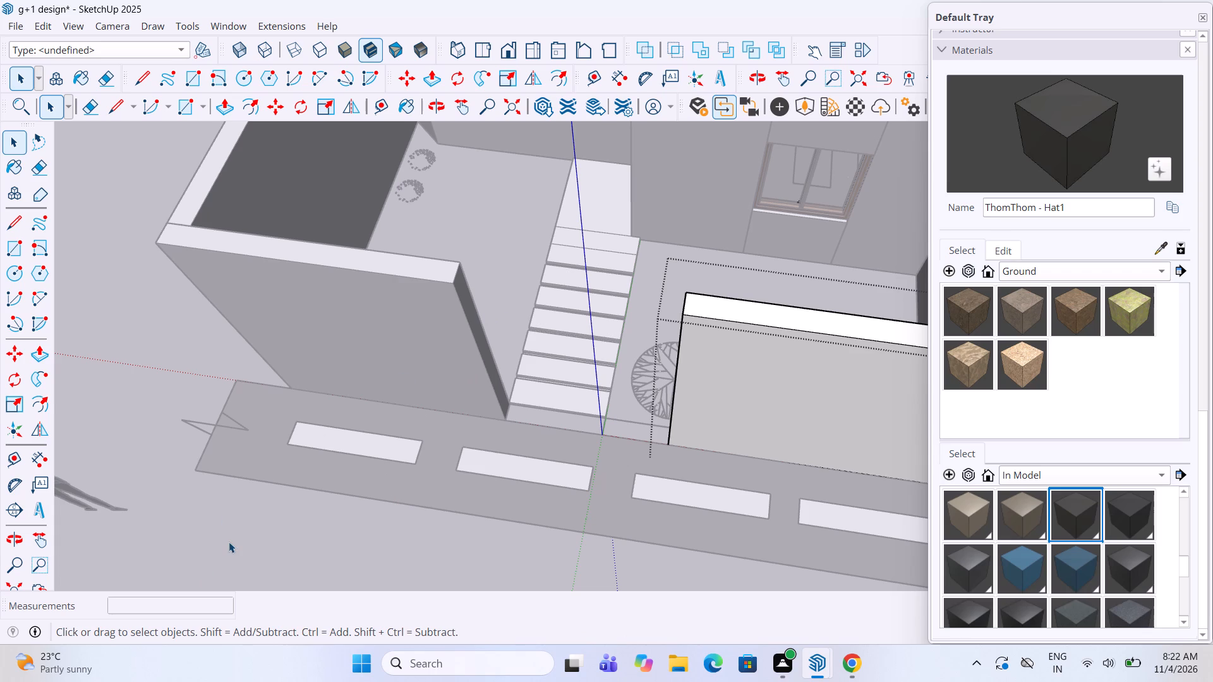
Open the opposite front wall group, push its end face back about 2' 5" away from the steps, and exit the group.
double_click(370, 348)
key("p")
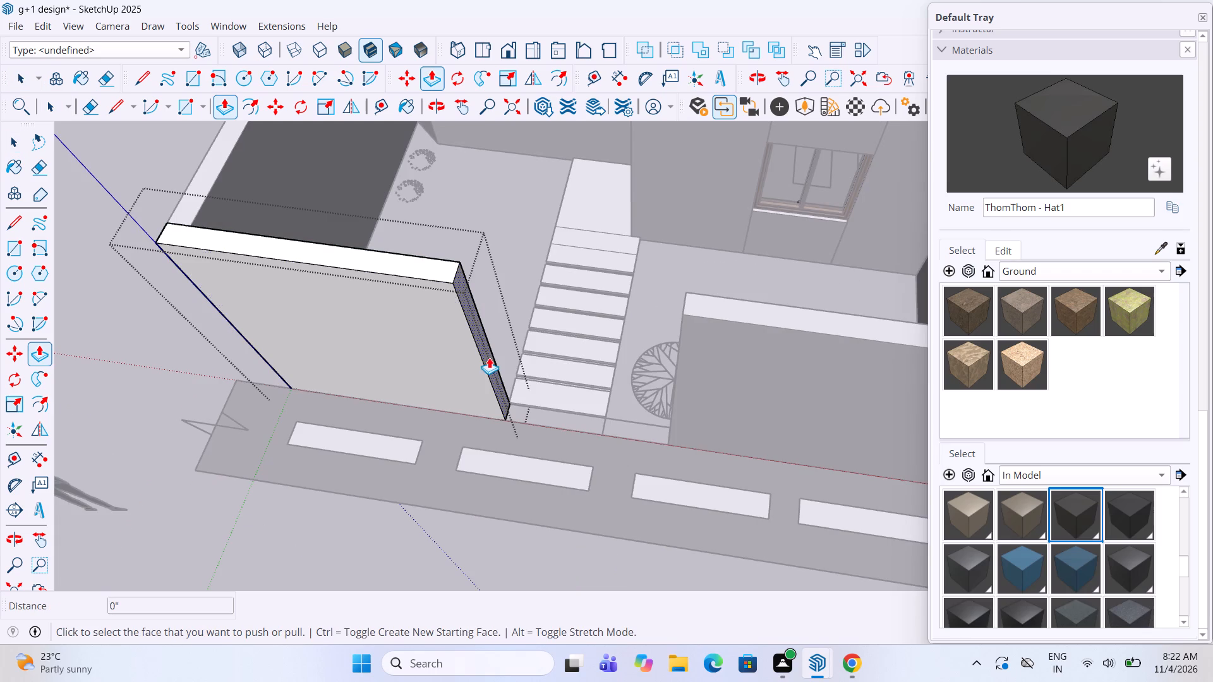
left_click(491, 356)
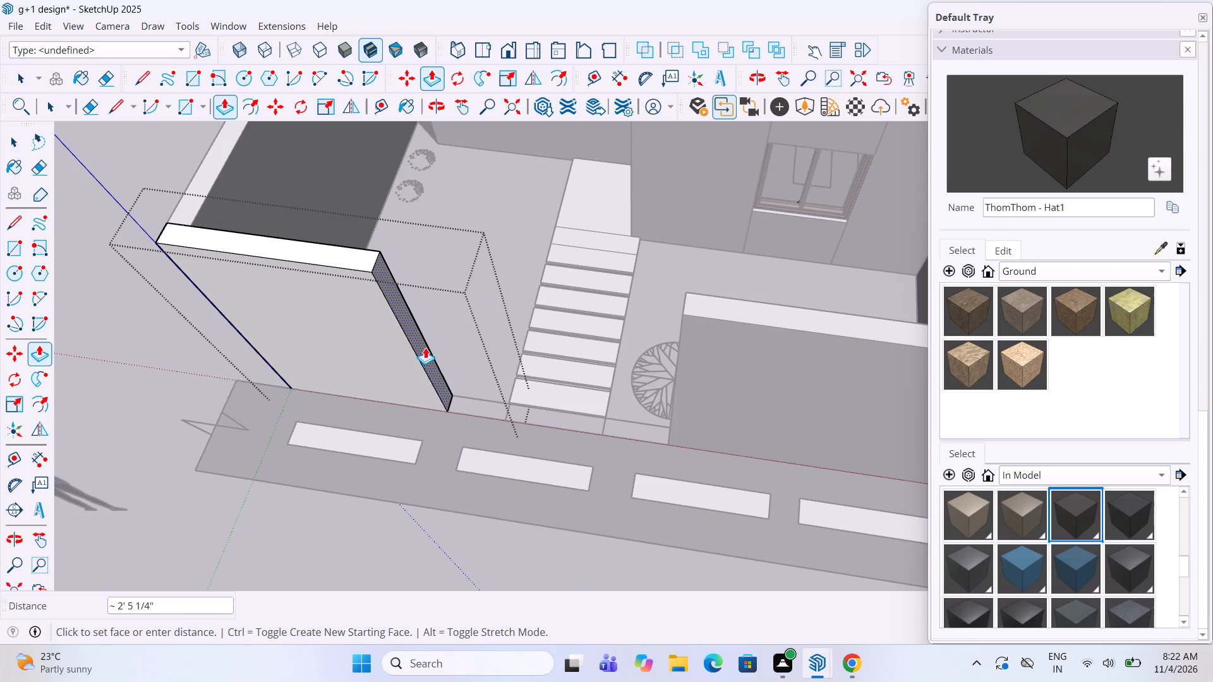
left_click(425, 347)
key("space")
left_click(481, 332)
scroll(492, 340, "down", 4)
middle_click_drag(505, 345, 581, 332)
Switch to 3D Warehouse in Chrome and search its models for "gate".
left_click(847, 666)
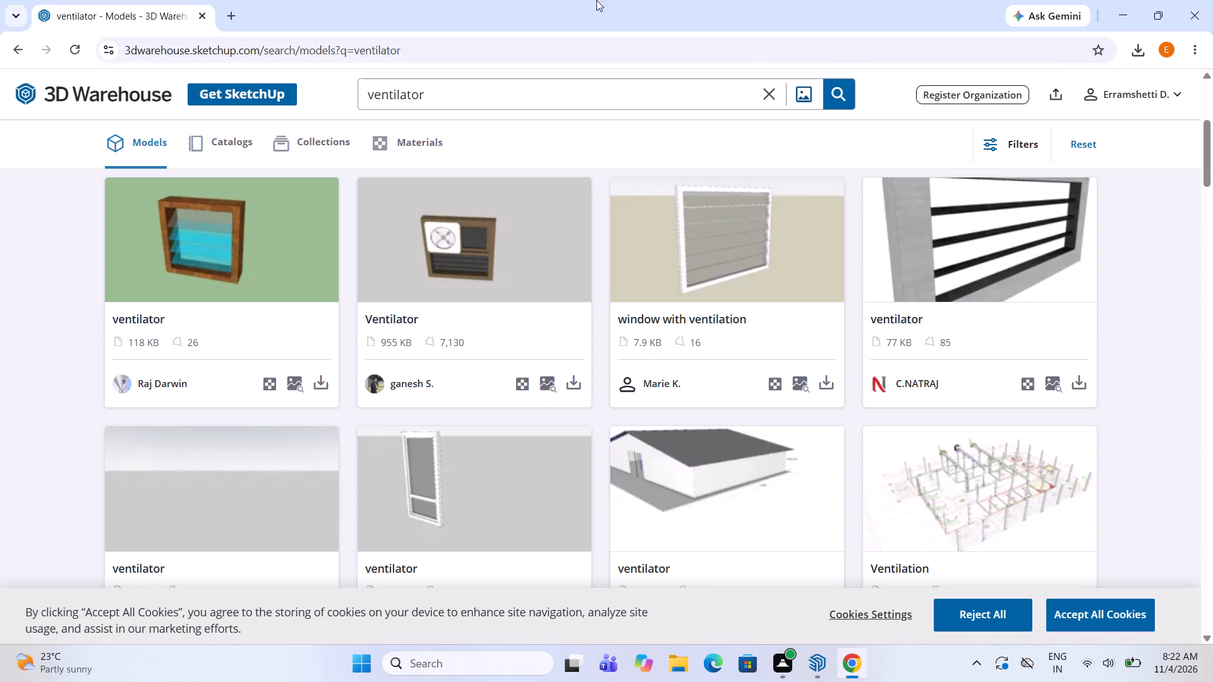
left_click(768, 99)
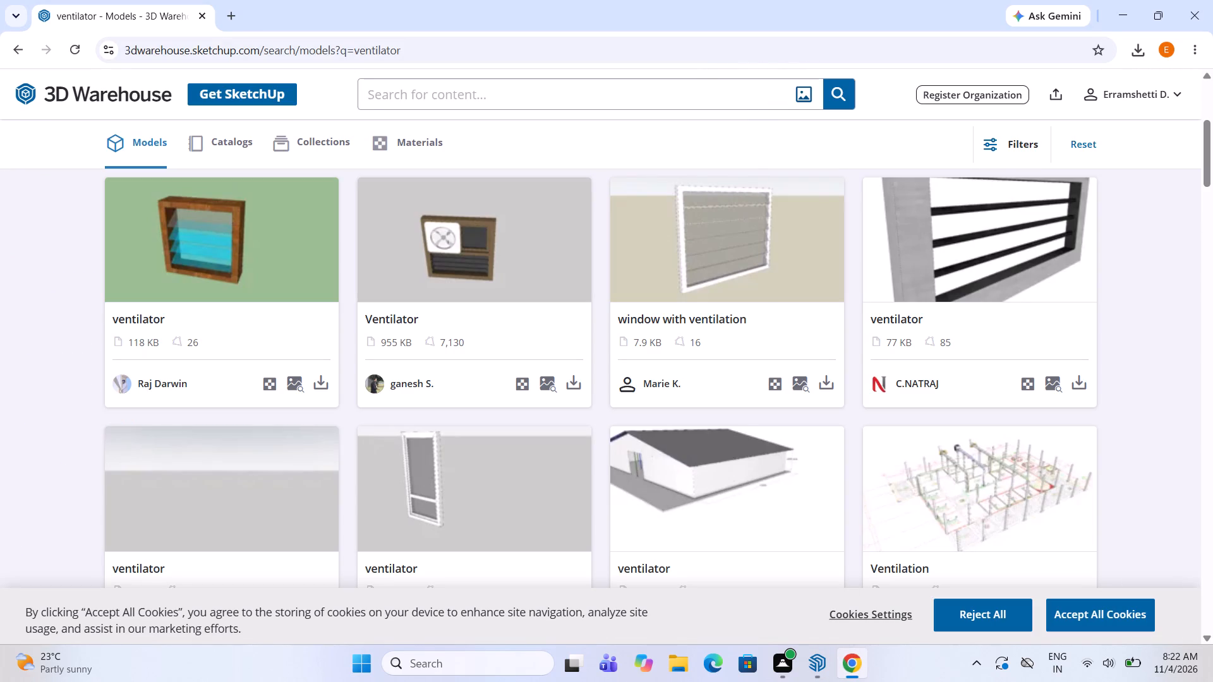
type("gate")
key("Return")
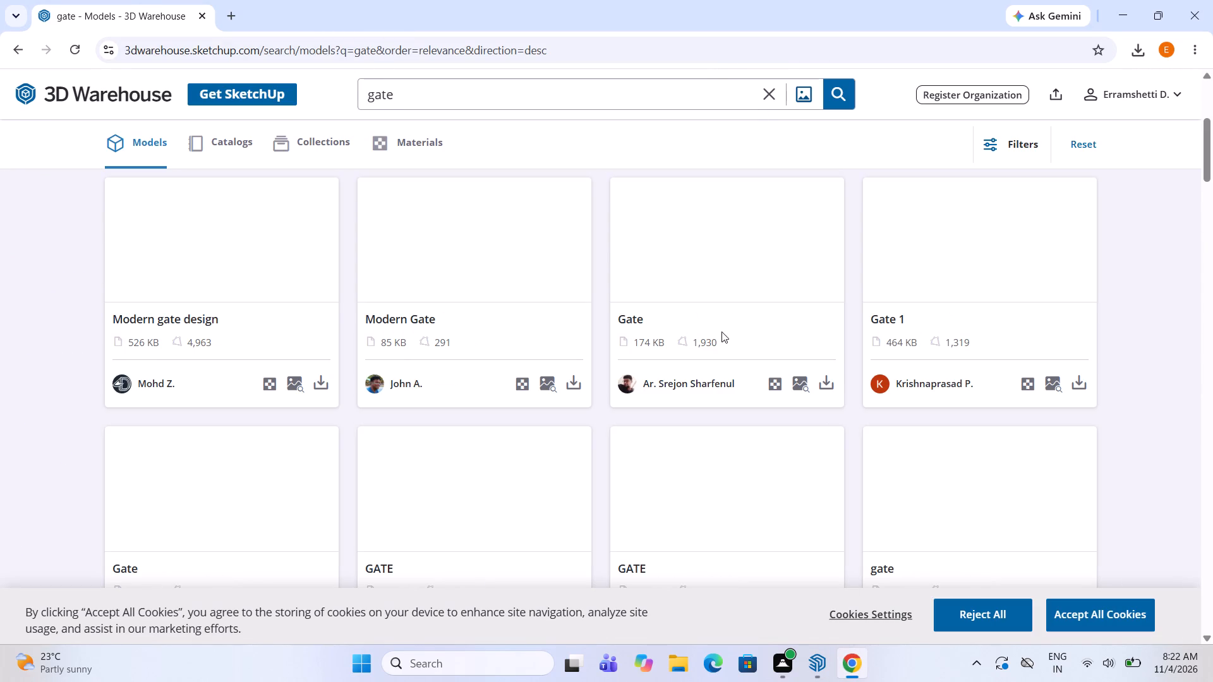
Browse the gate results and download the 4.8 MB "gate" model with plants along its top as a SketchUp file.
scroll(617, 312, "up", 1)
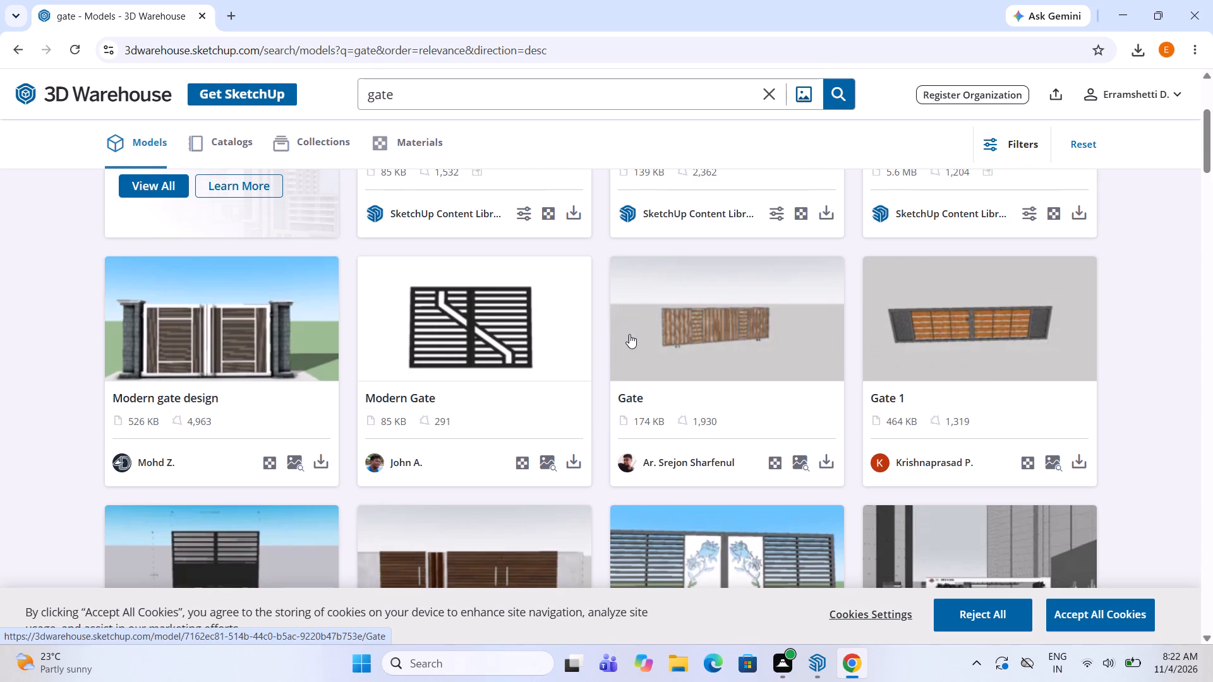
scroll(633, 338, "up", 4)
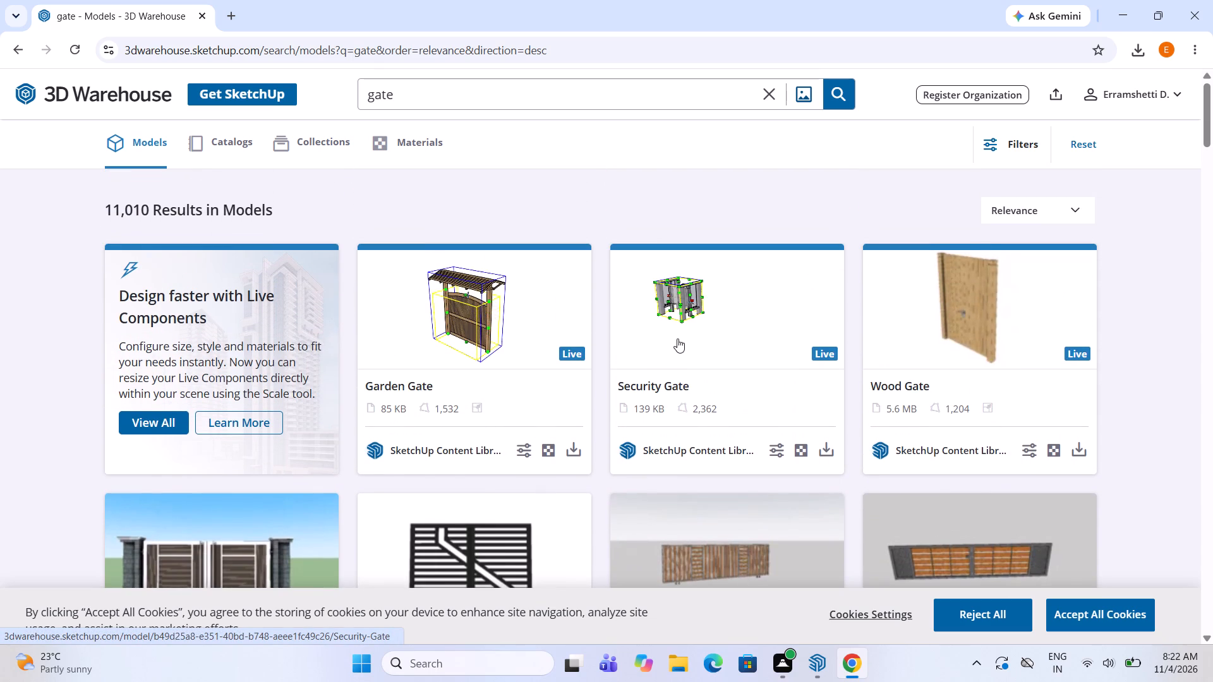
scroll(677, 338, "down", 4)
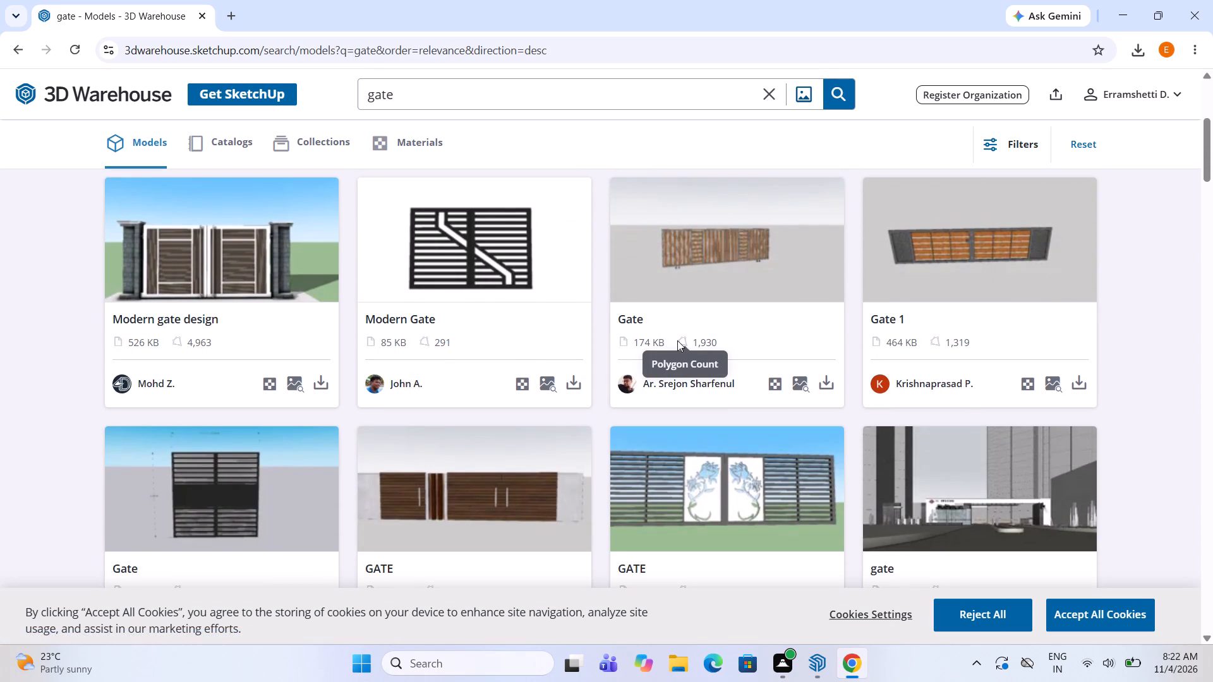
scroll(677, 340, "down", 4)
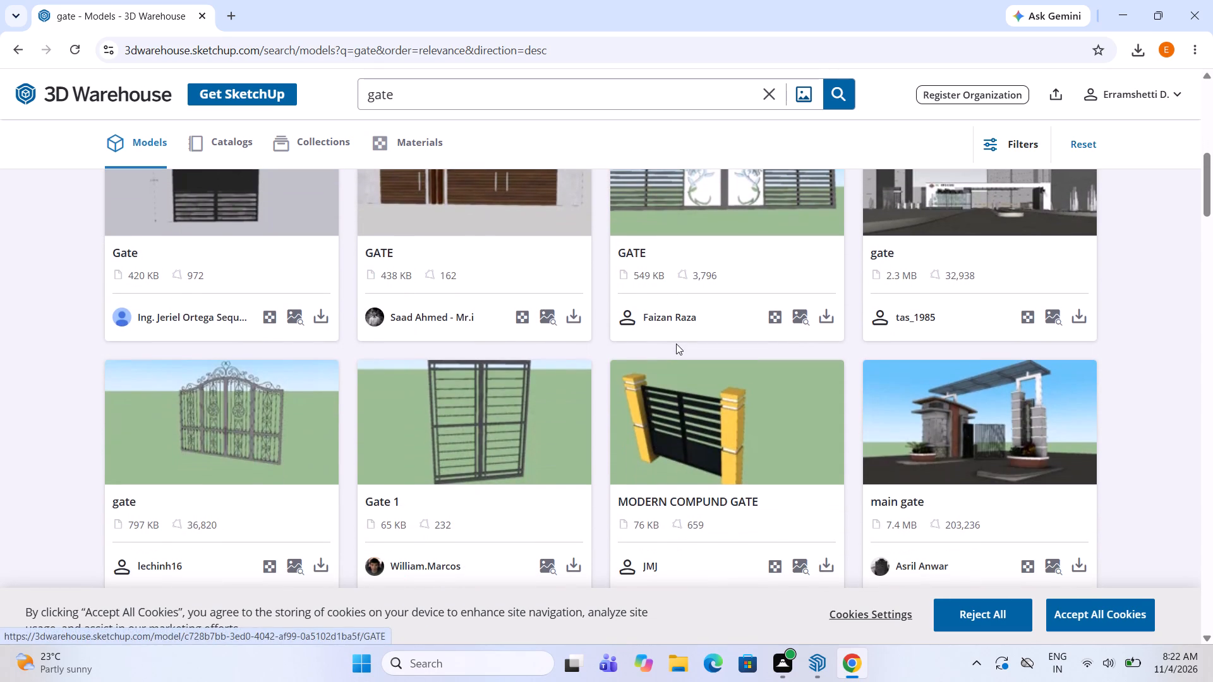
scroll(676, 347, "down", 2)
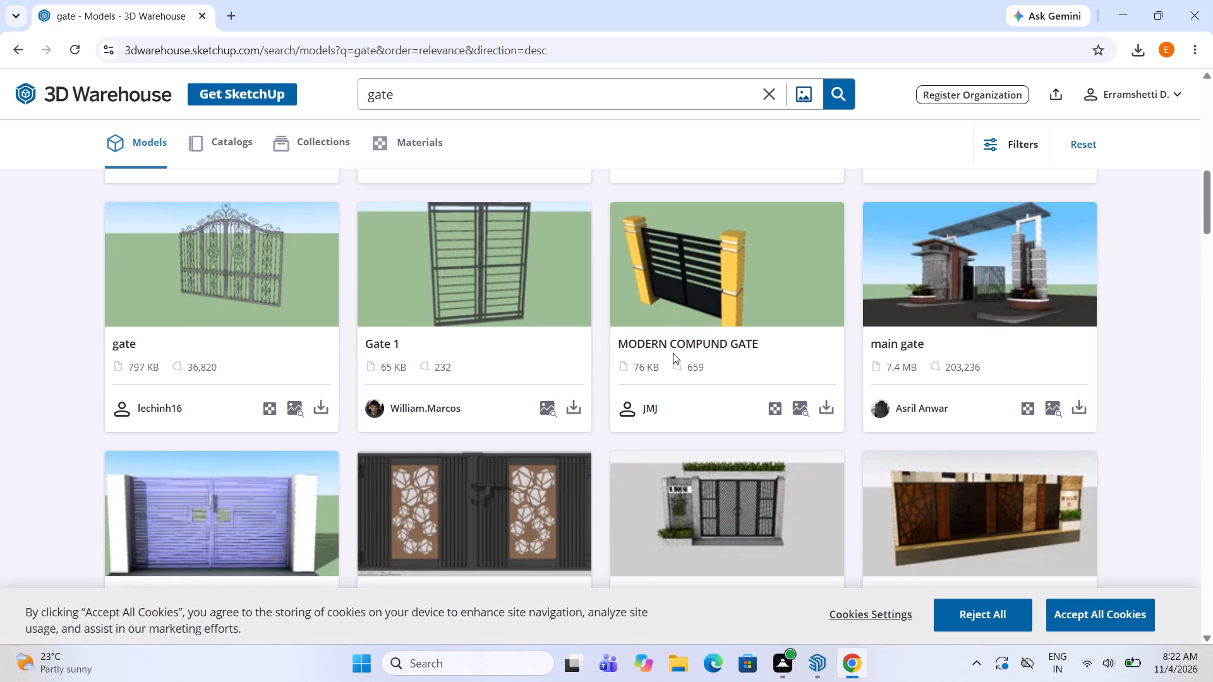
scroll(673, 353, "down", 1)
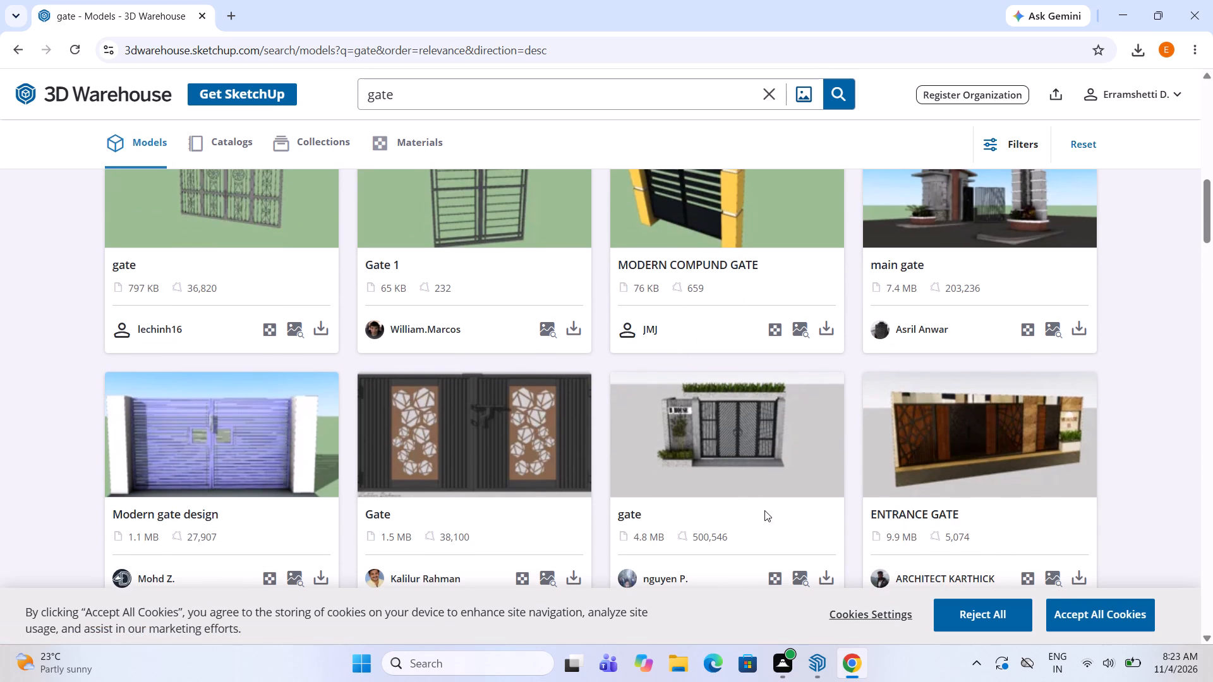
scroll(764, 510, "down", 1)
scroll(835, 502, "down", 1)
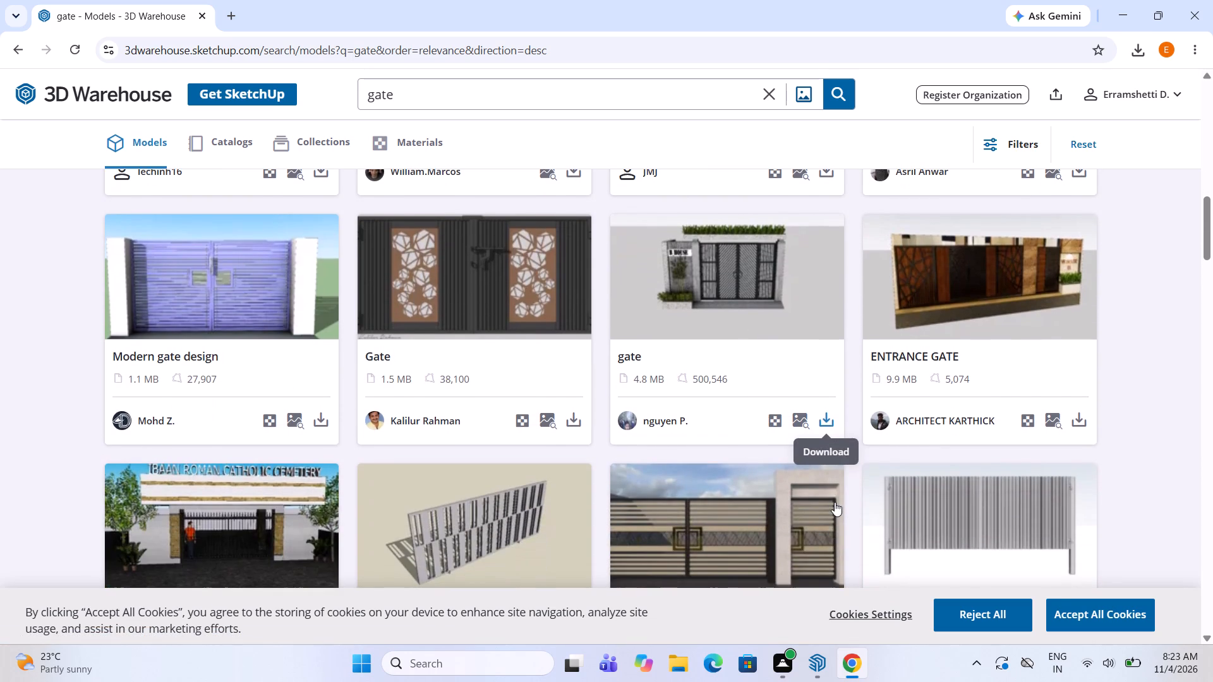
left_click(829, 415)
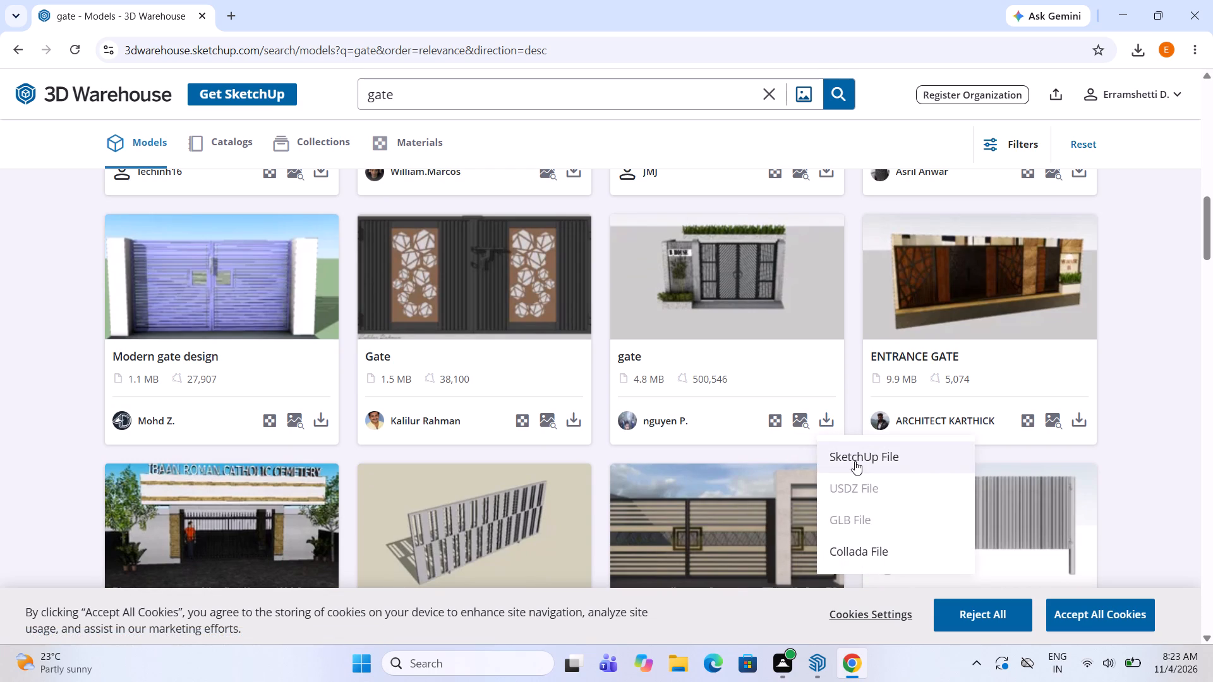
left_click(855, 461)
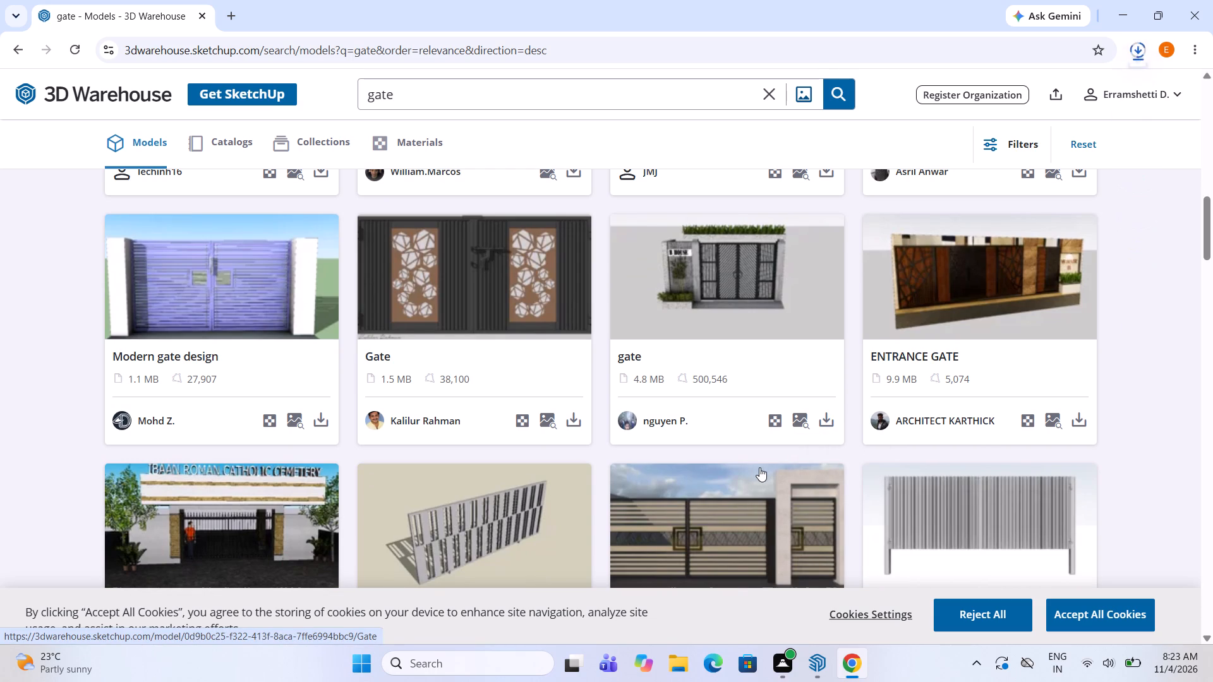
Replace the 3D Warehouse search term and search the models for "plante".
left_click(775, 95)
left_click(701, 100)
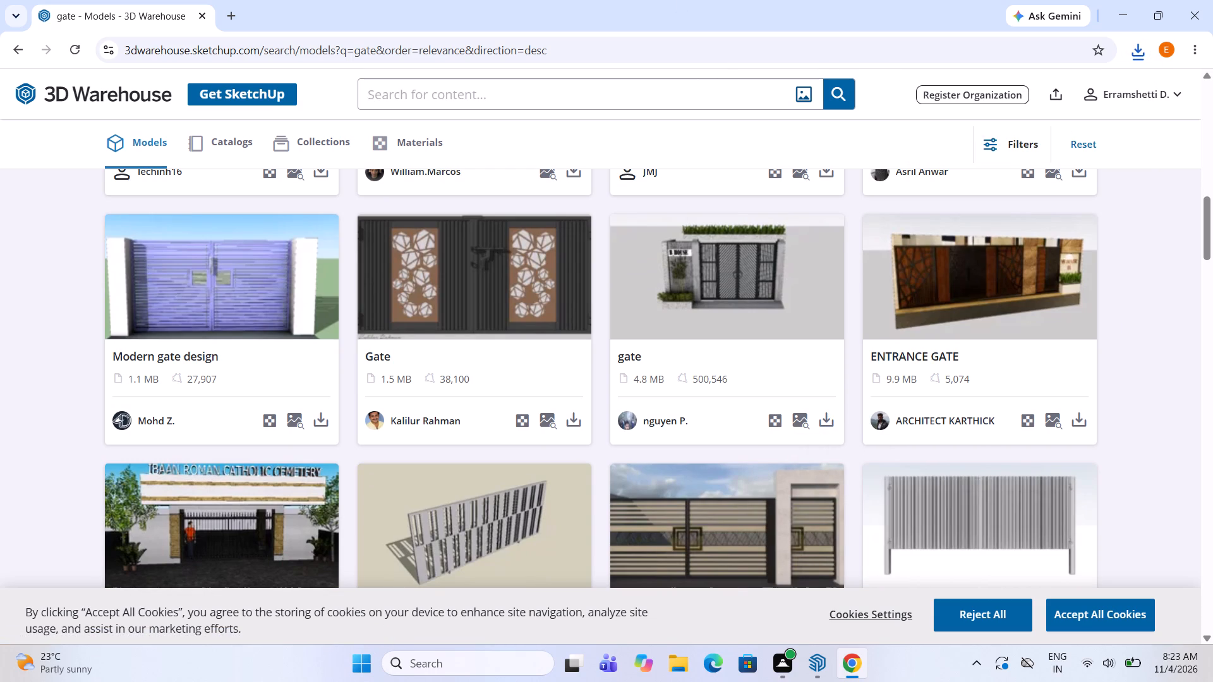
type("plante")
key("Return")
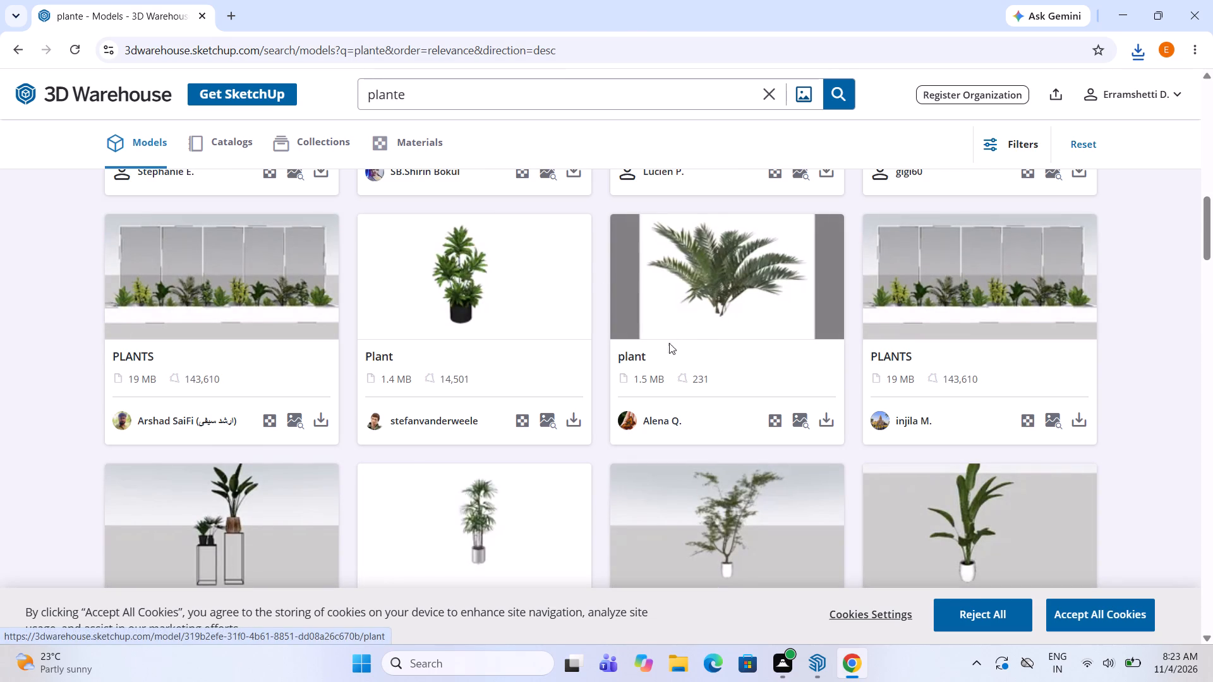
Download the first 19 MB PLANTS model as a SketchUp file, unlocking extra downloads with the offered video.
left_click(319, 417)
left_click(348, 452)
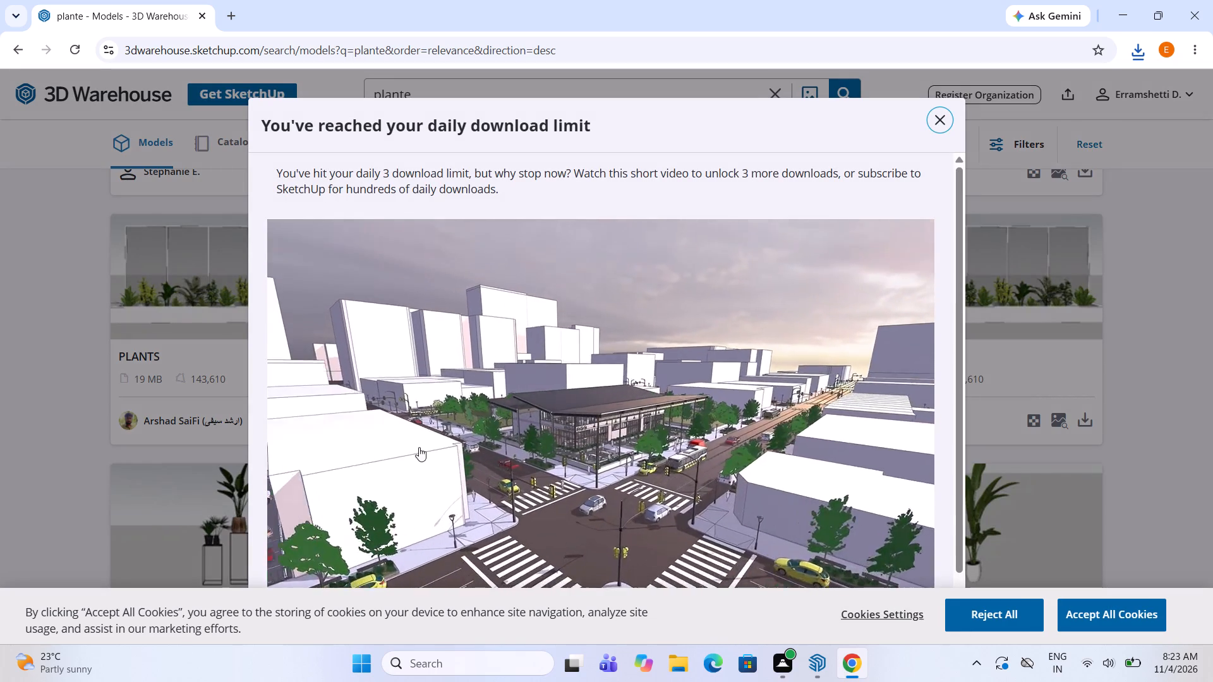
scroll(594, 426, "down", 5)
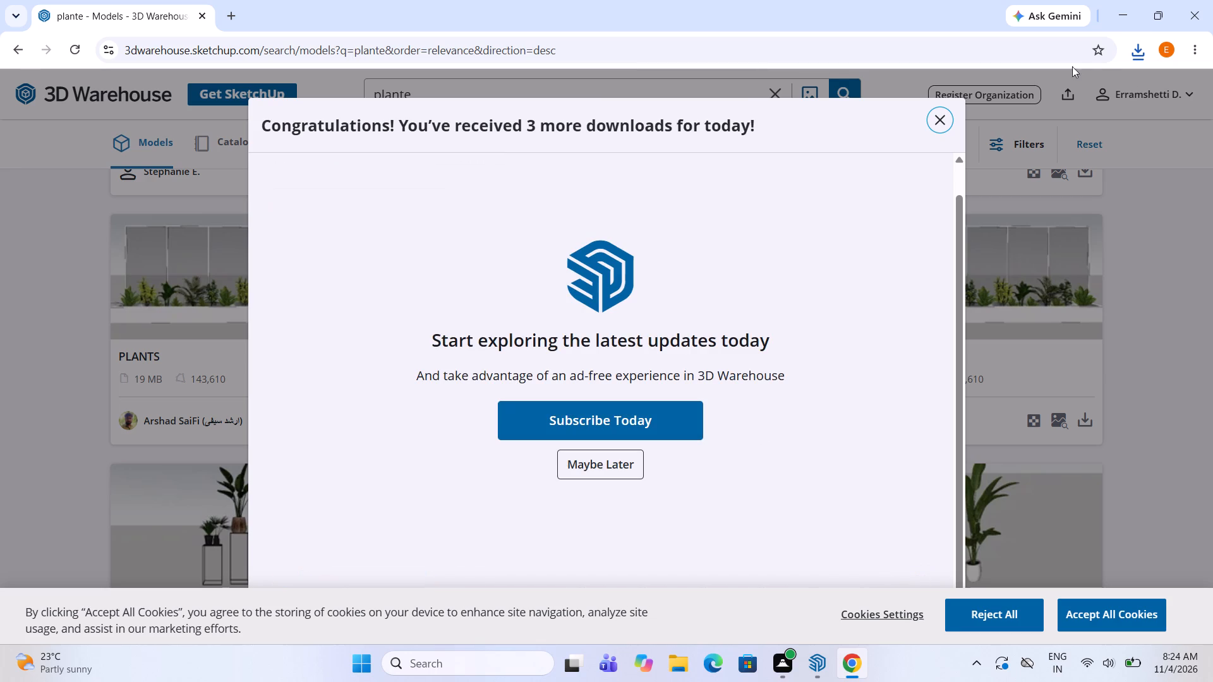
left_click(940, 119)
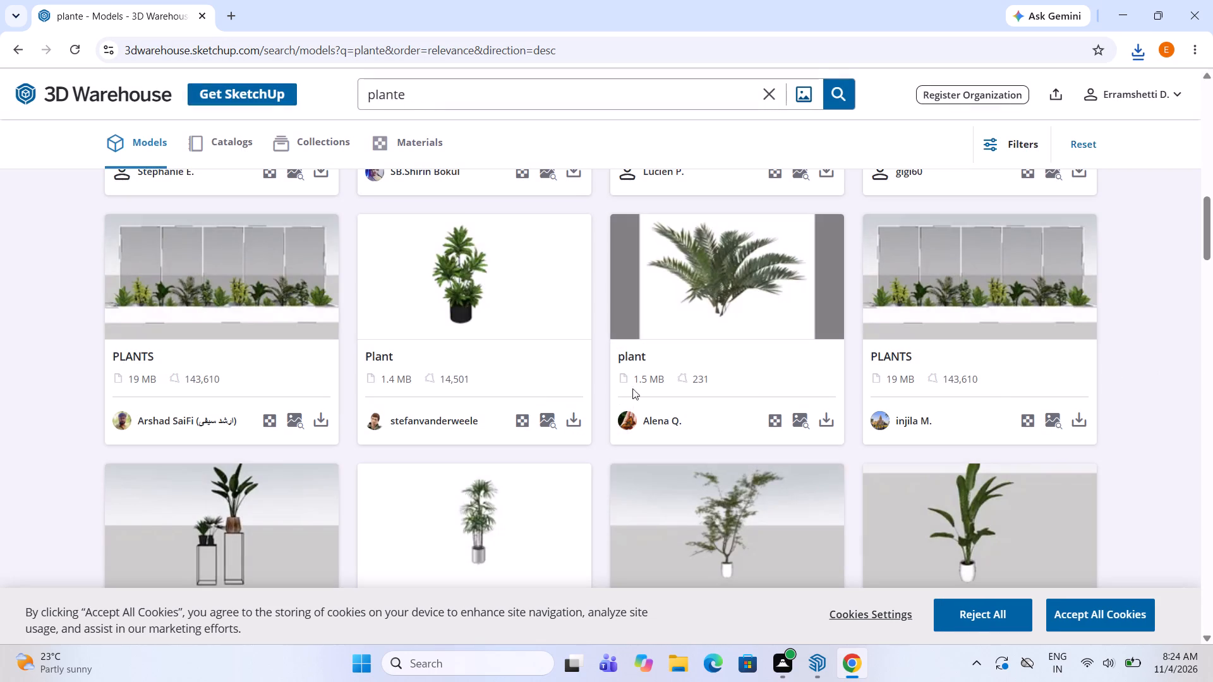
left_click(313, 422)
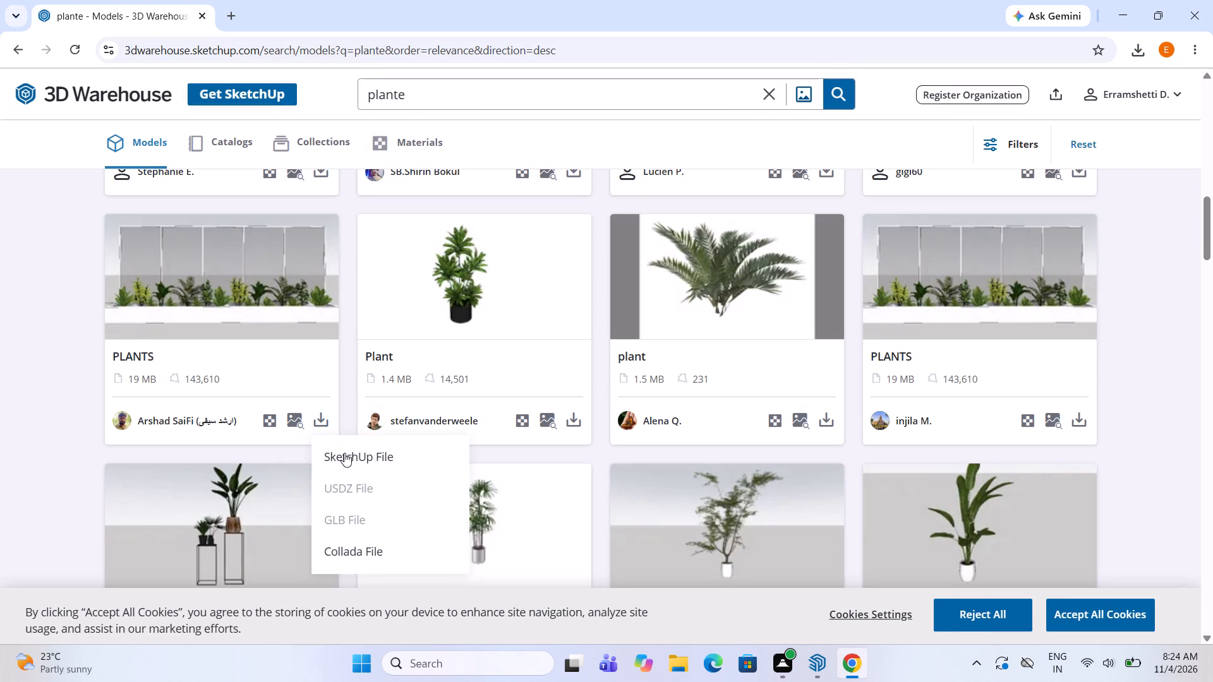
left_click(347, 455)
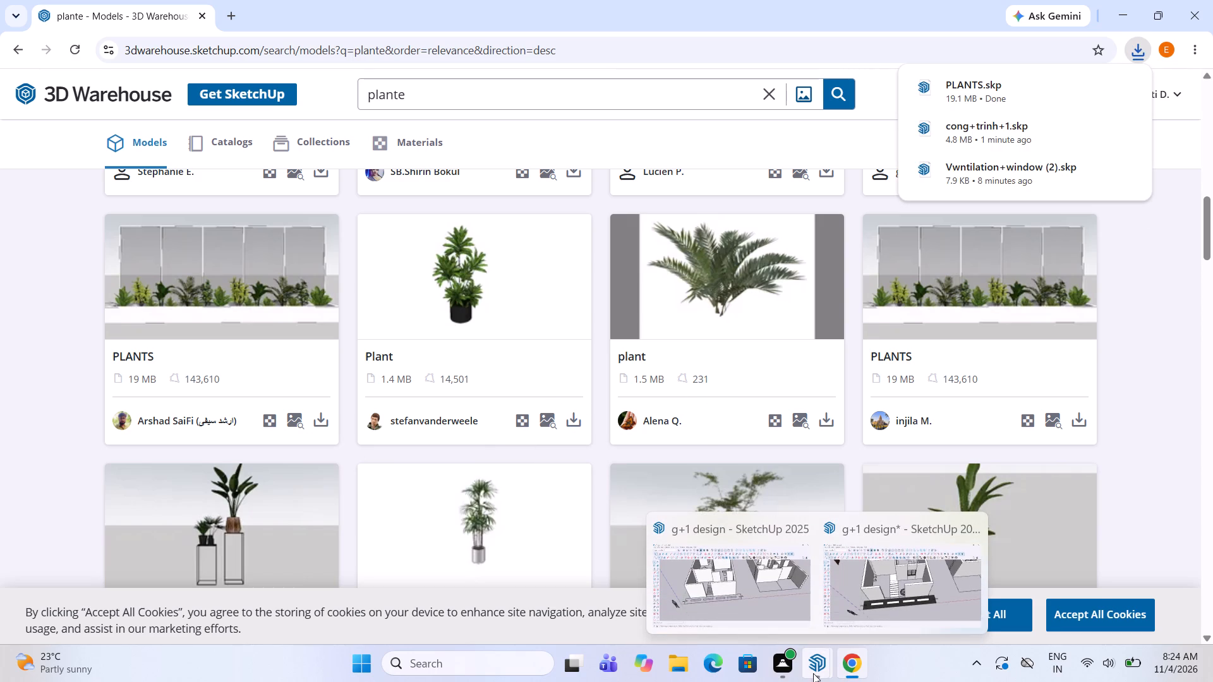
Switch to the unsaved g+1 design model in SketchUp, import cong+trinh+1 from Downloads, and place the gate in front of the road.
left_click(898, 571)
scroll(530, 114, "down", 3)
scroll(537, 196, "down", 3)
middle_click_drag(537, 197, 529, 220)
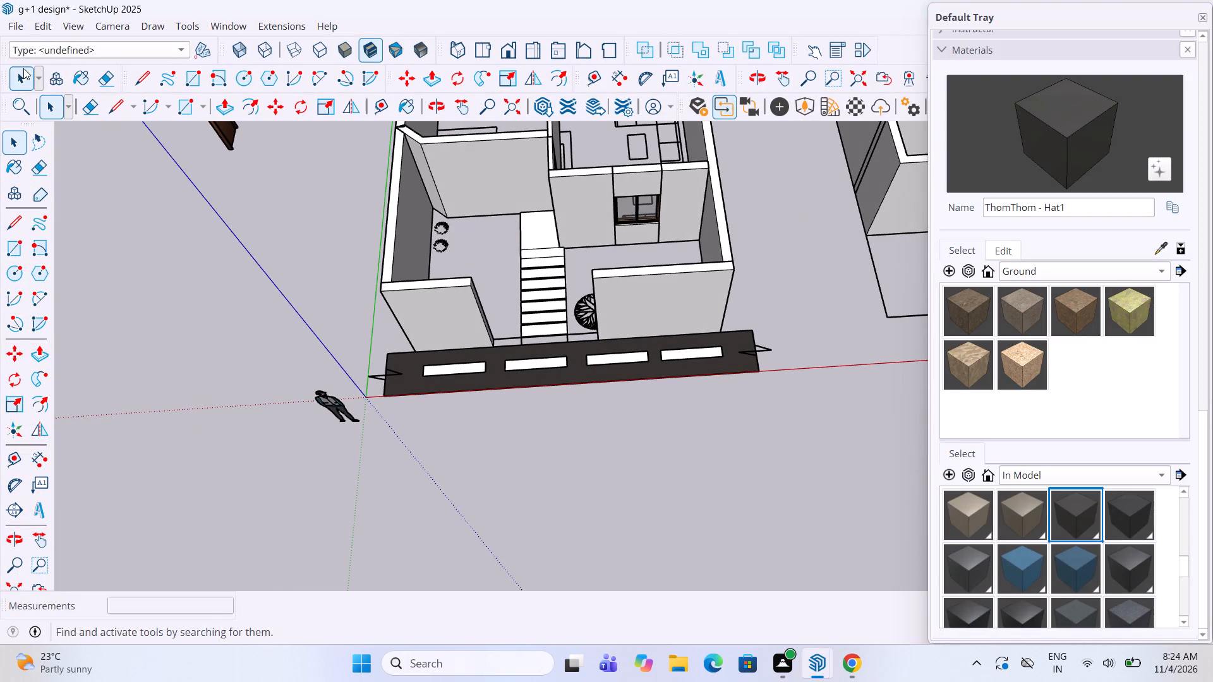
left_click(19, 24)
left_click(52, 238)
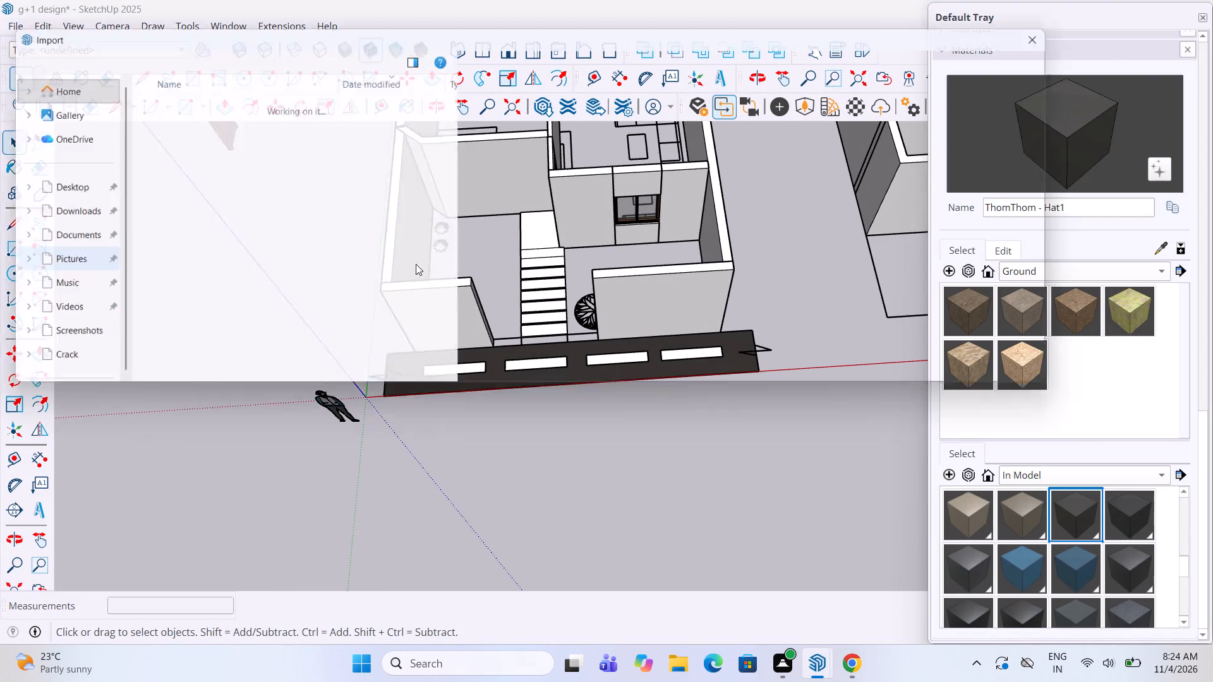
left_click(244, 180)
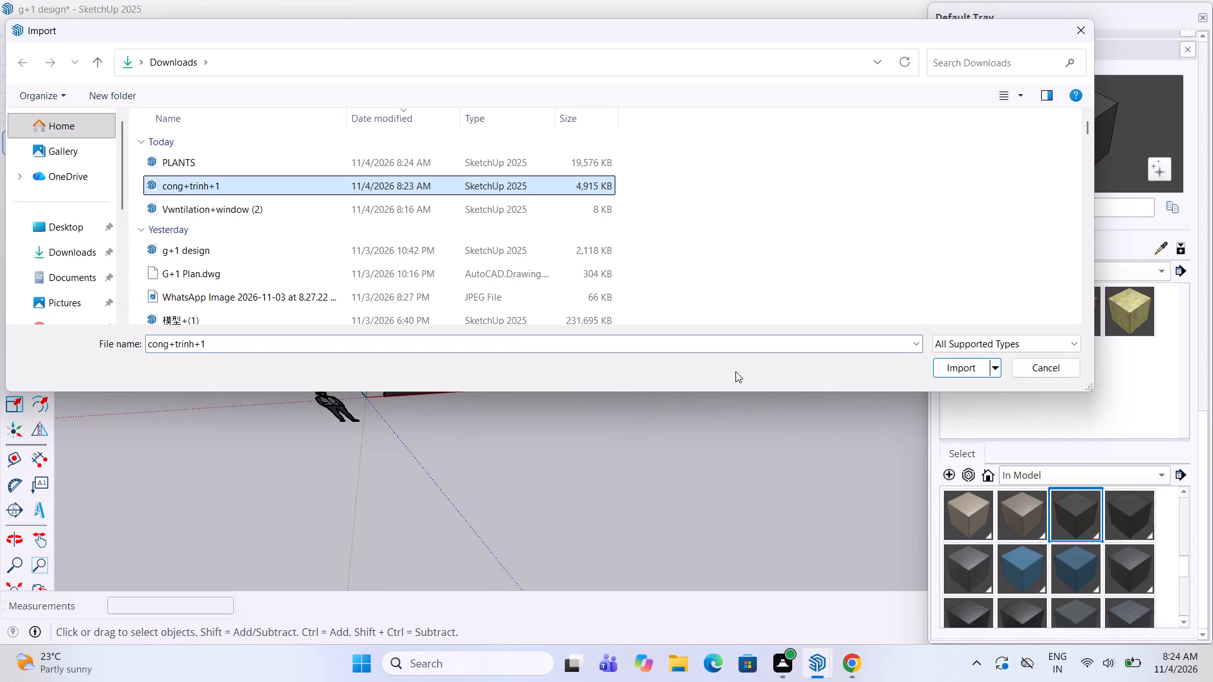
left_click(950, 364)
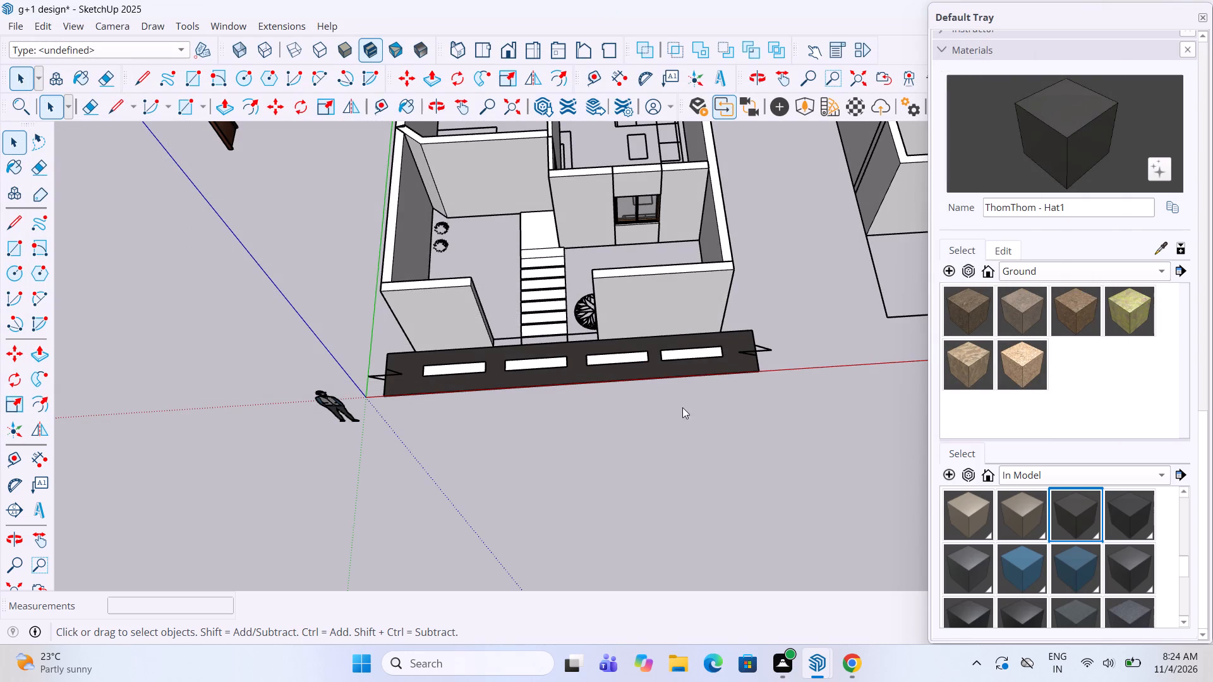
scroll(668, 390, "up", 2)
scroll(545, 377, "down", 3)
scroll(624, 368, "down", 8)
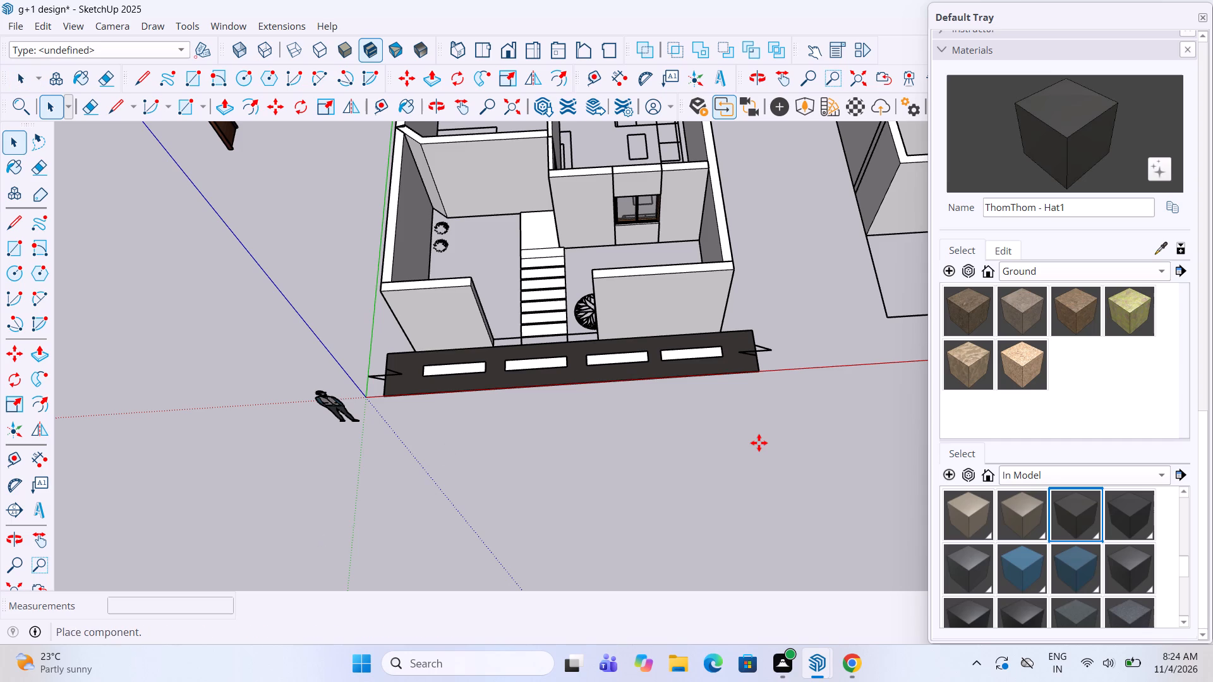
scroll(759, 443, "down", 9)
scroll(677, 470, "up", 3)
scroll(615, 427, "up", 3)
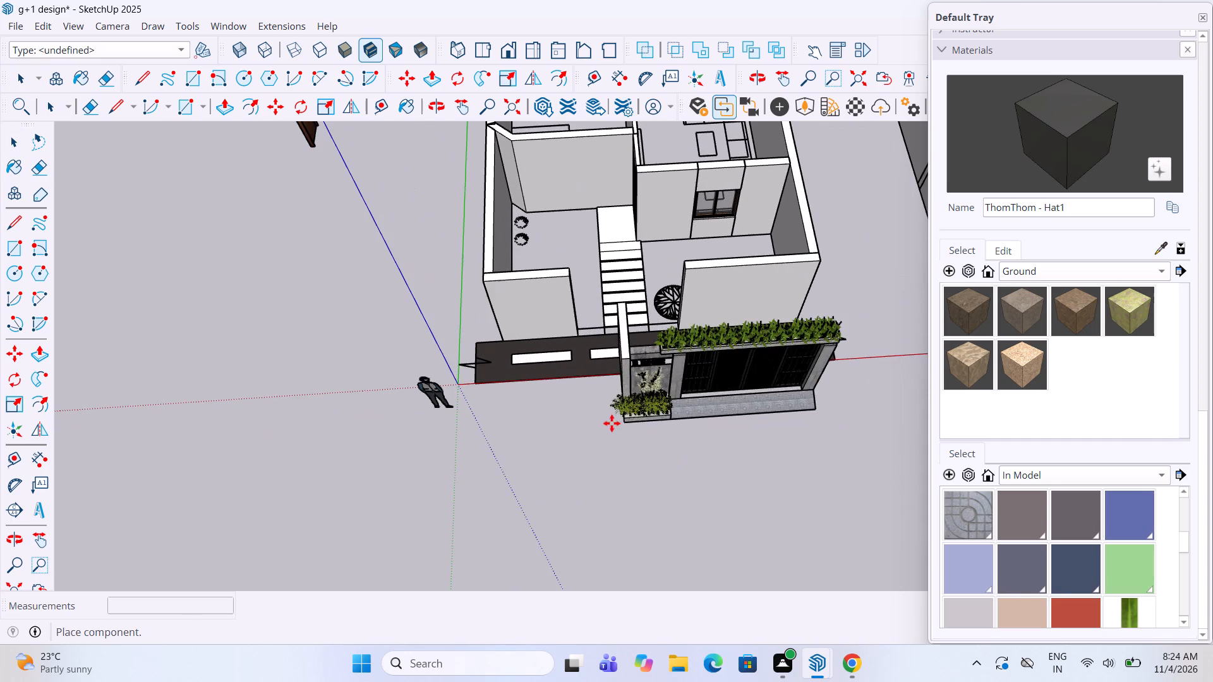
left_click(512, 477)
Move the imported gate by the base of its end post about 10' 2" across the road toward the front wall opening.
scroll(601, 435, "up", 2)
middle_click_drag(590, 402, 568, 369)
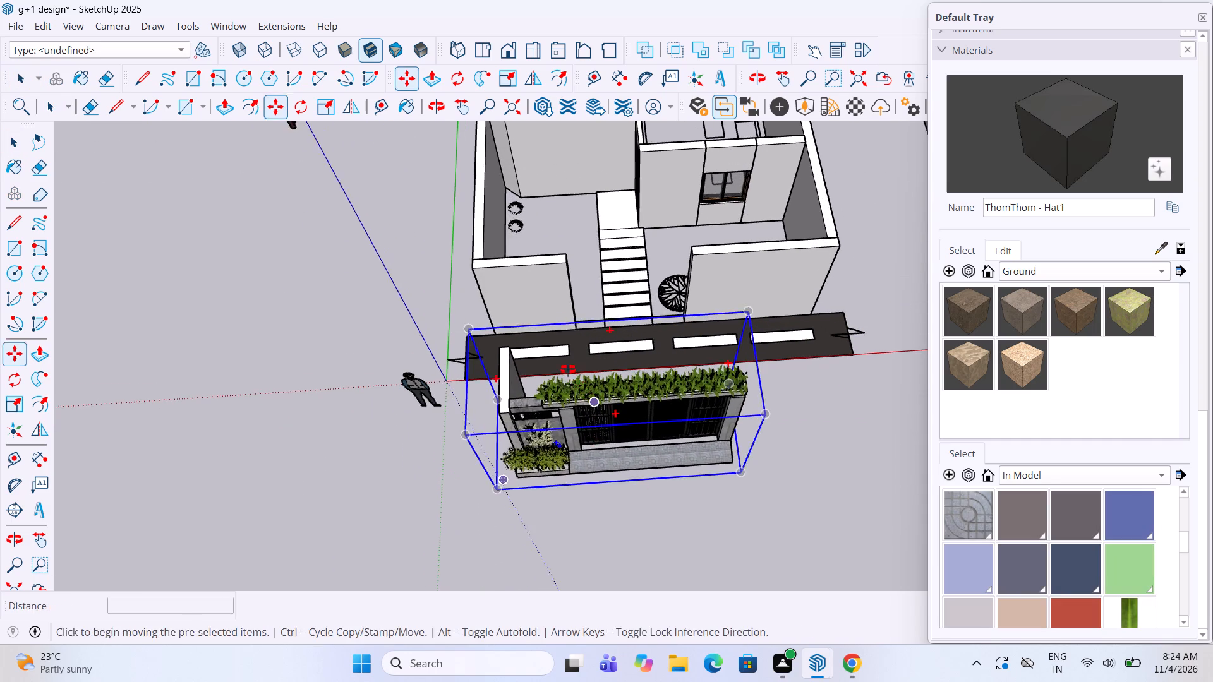
middle_click_drag(568, 369, 546, 335)
scroll(983, 338, "up", 3)
middle_click_drag(787, 352, 625, 351)
scroll(625, 351, "up", 1)
middle_click_drag(625, 351, 620, 351)
scroll(617, 362, "up", 3)
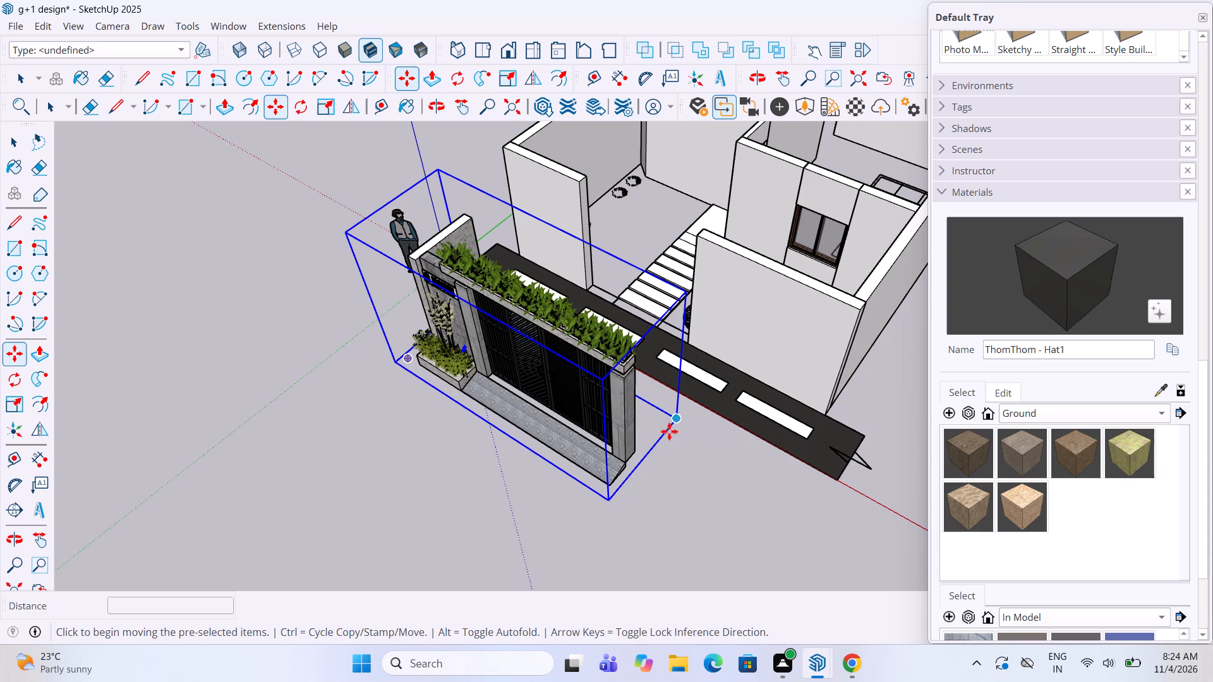
left_click(635, 452)
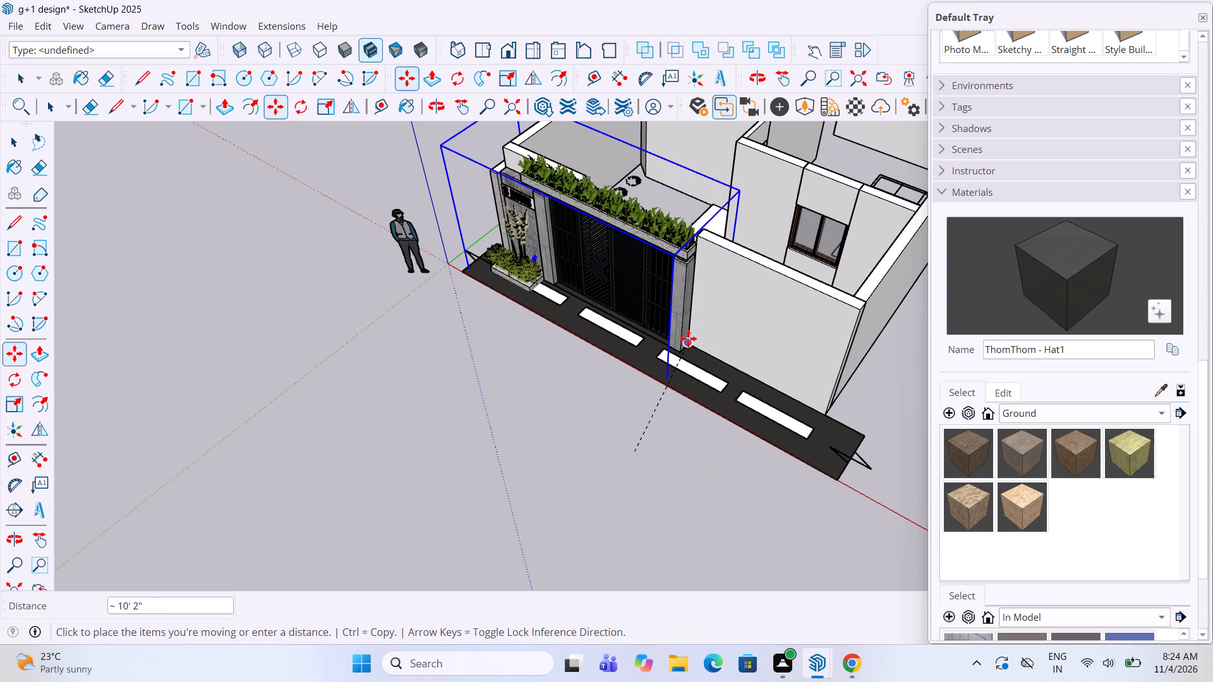
left_click(688, 338)
Move the gate about 11 13/16" so its post's base corner meets the bottom corner of the window-side front wall.
scroll(692, 318, "up", 8)
middle_click_drag(660, 367, 704, 374)
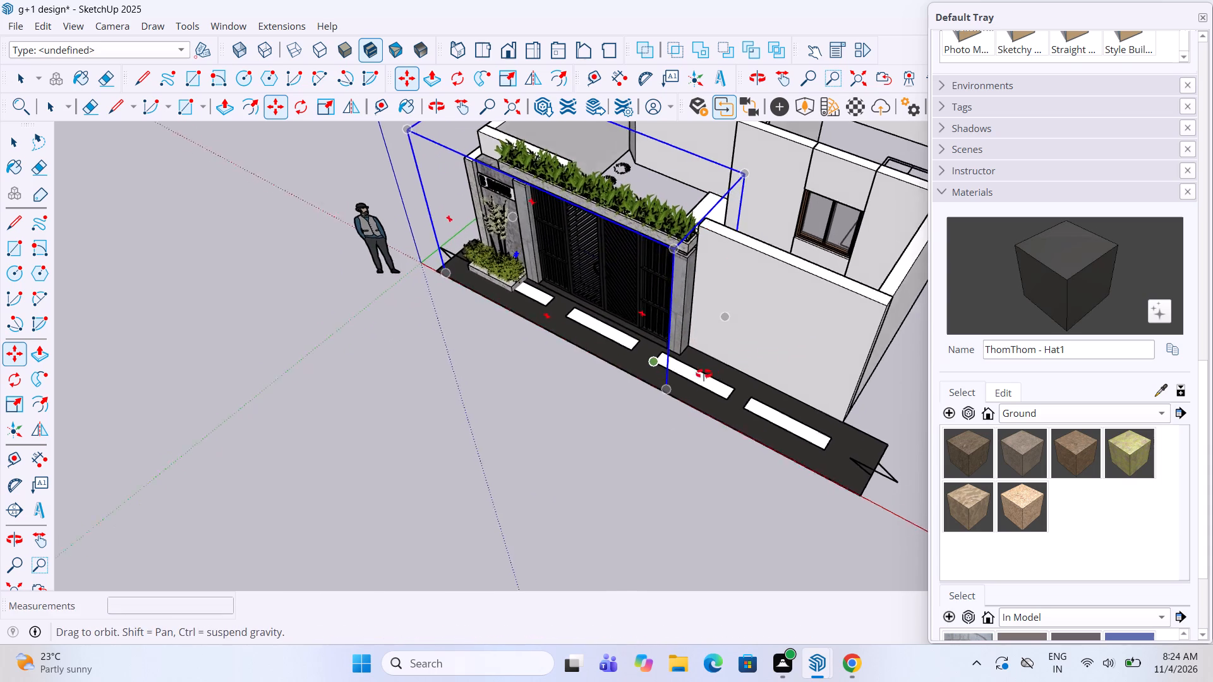
middle_click_drag(704, 374, 723, 376)
scroll(696, 343, "up", 9)
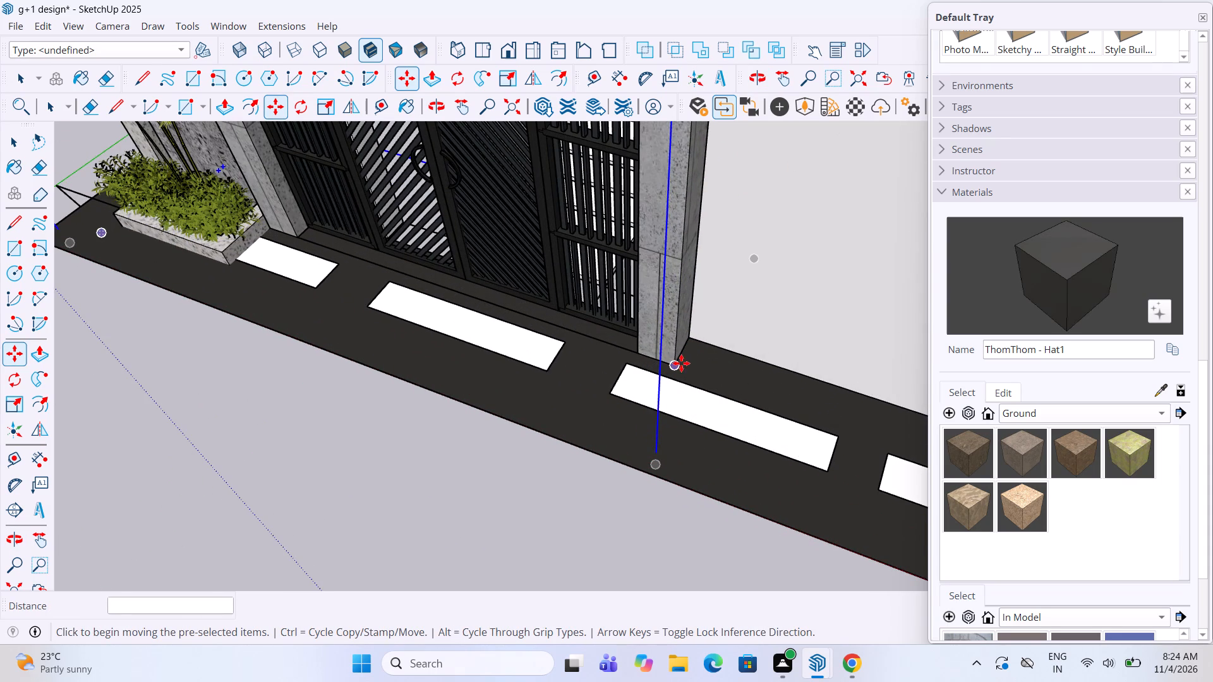
left_click(681, 363)
left_click(693, 340)
Scale the gate along the red axis from its planter end, narrowing it toward the width of the front wall opening.
scroll(689, 415, "down", 9)
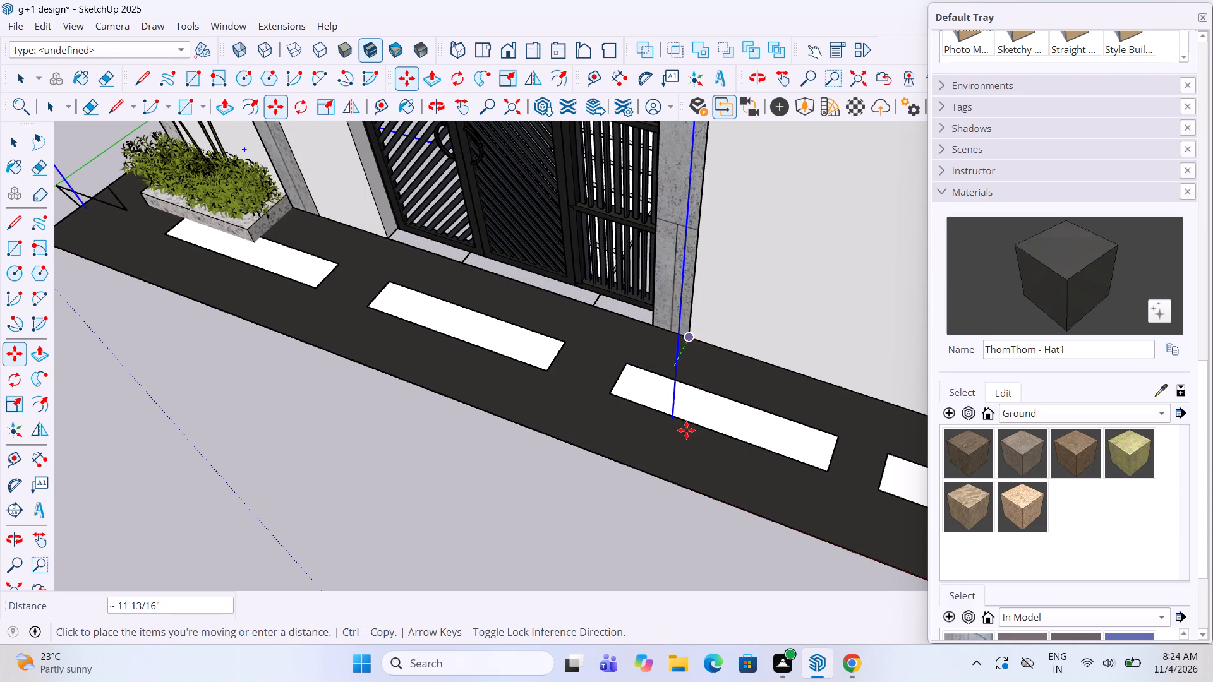
scroll(686, 430, "down", 13)
scroll(494, 258, "down", 1)
middle_click_drag(495, 254, 730, 256)
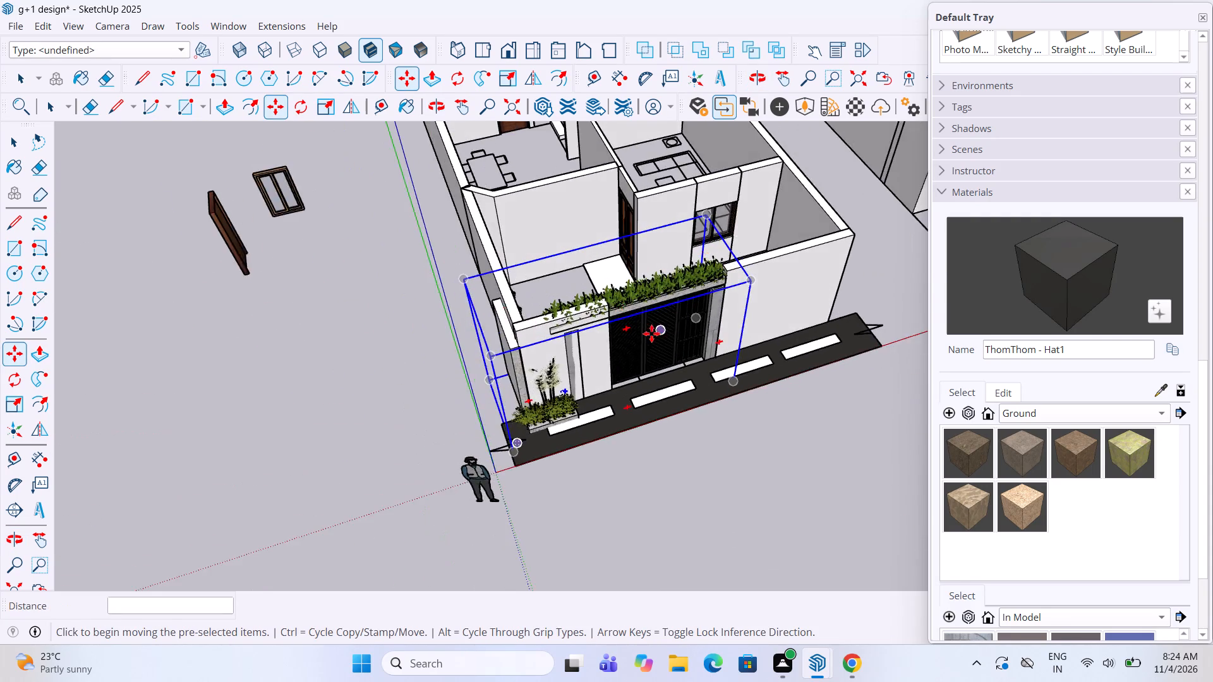
scroll(651, 333, "up", 4)
middle_click_drag(645, 333, 622, 333)
key("s")
scroll(561, 351, "up", 3)
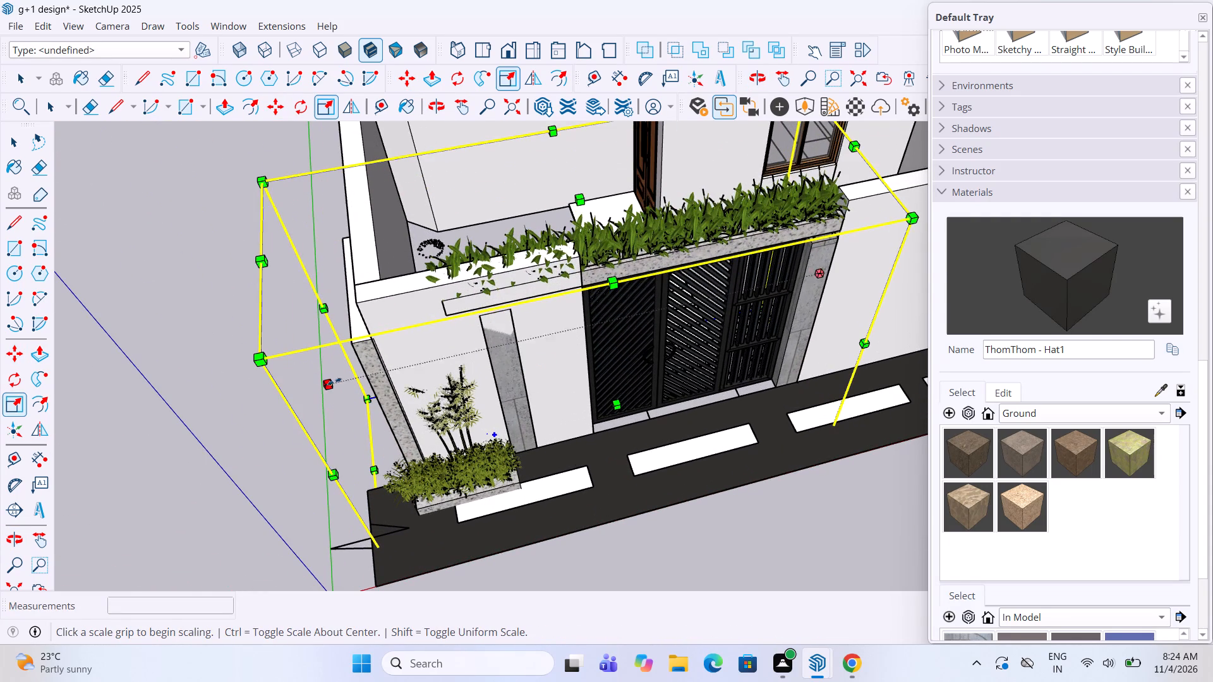
left_click_drag(330, 381, 533, 343)
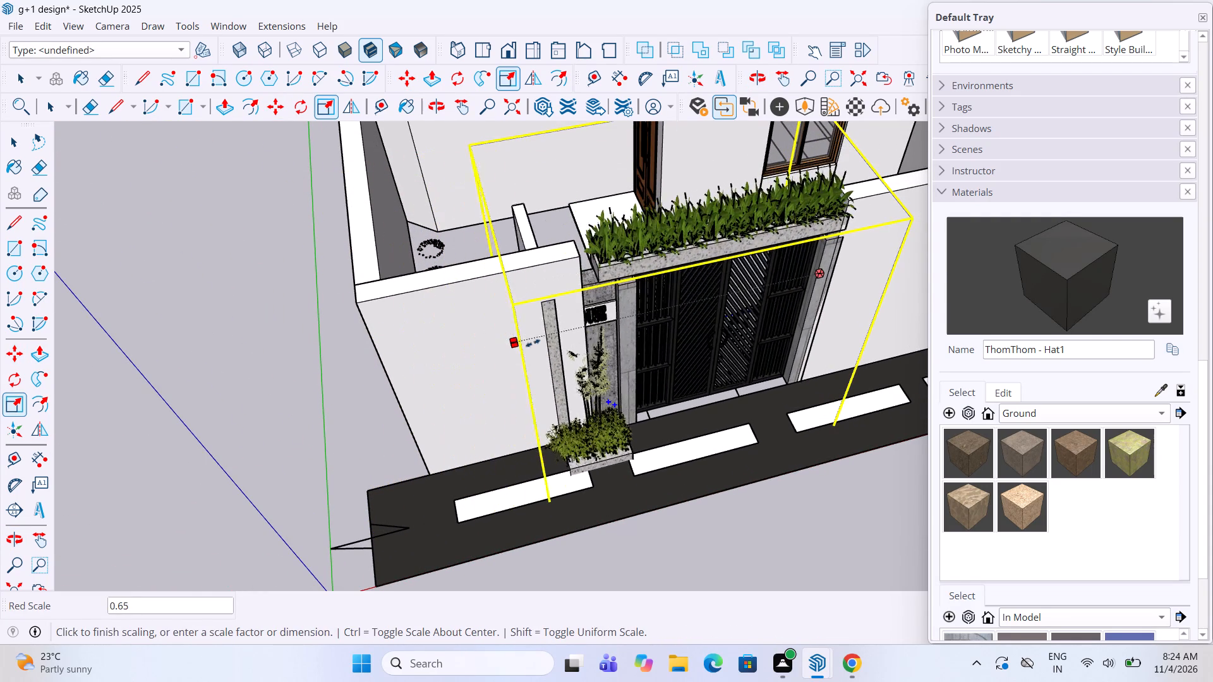
left_click_drag(533, 343, 565, 334)
Examine the narrowed gate from the courtyard and the road to check its fit in the front wall opening.
scroll(558, 358, "down", 3)
middle_click_drag(421, 314, 734, 359)
scroll(734, 359, "down", 1)
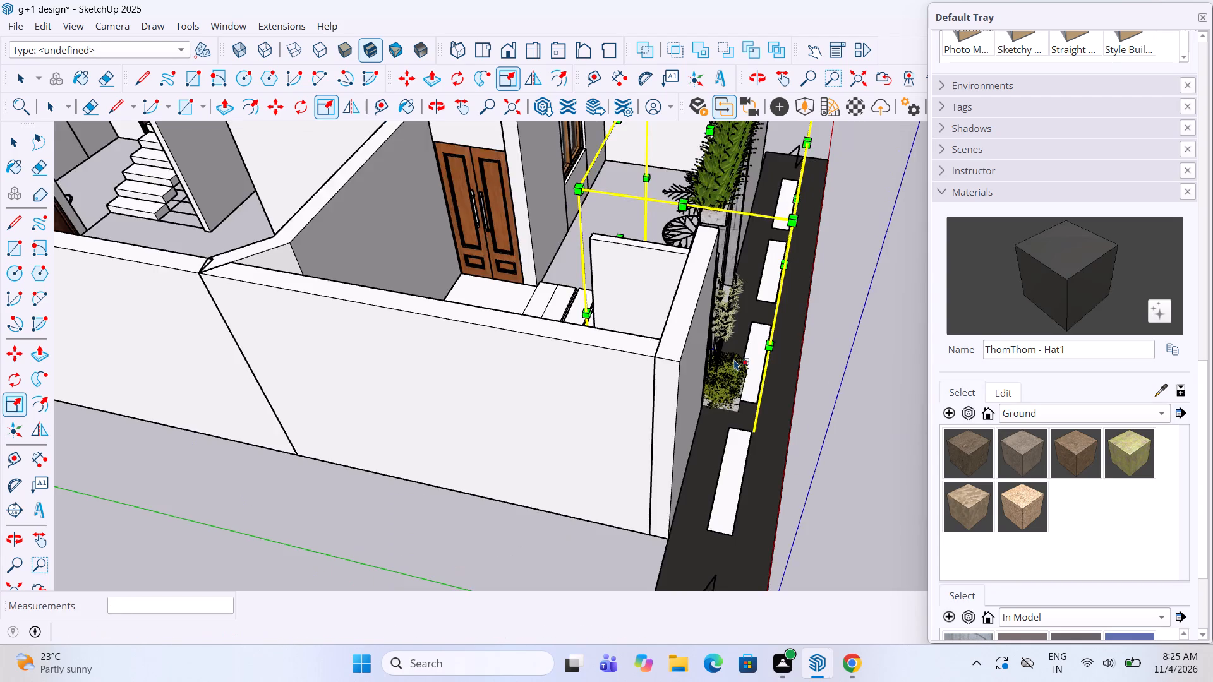
scroll(734, 359, "down", 2)
middle_click_drag(724, 310, 976, 347)
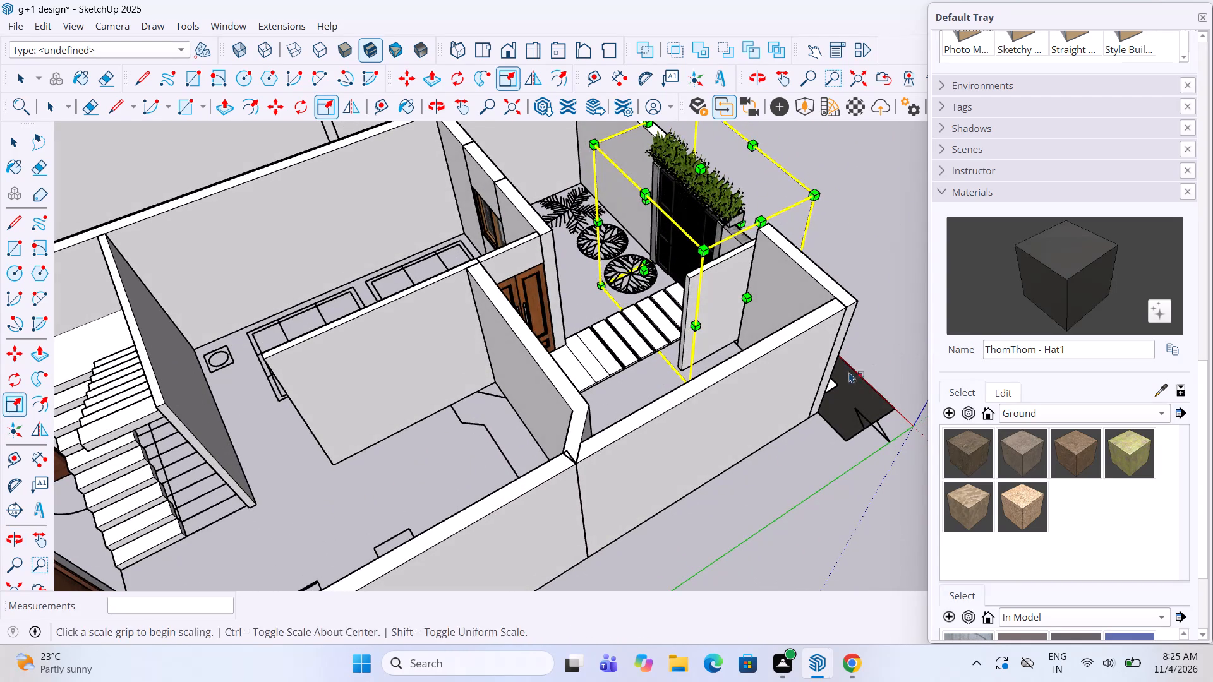
key("space")
left_click(795, 532)
scroll(778, 75, "up", 2)
middle_click(778, 75)
scroll(769, 132, "up", 3)
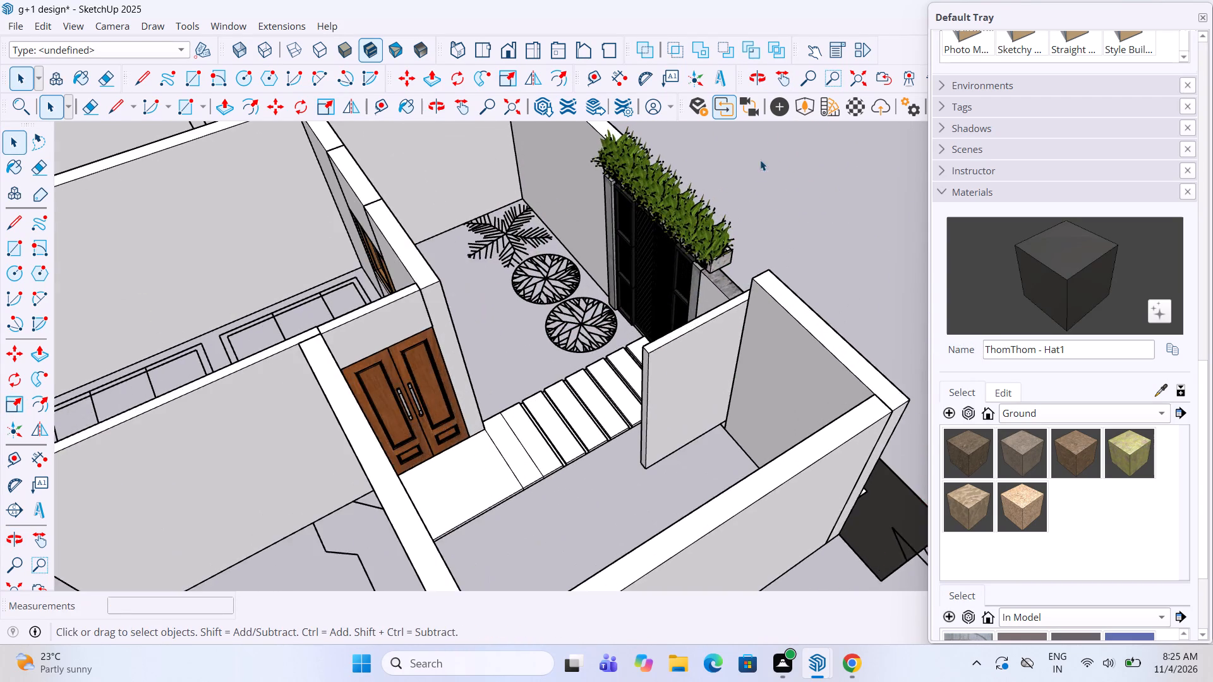
scroll(752, 207, "up", 2)
middle_click_drag(752, 207, 795, 202)
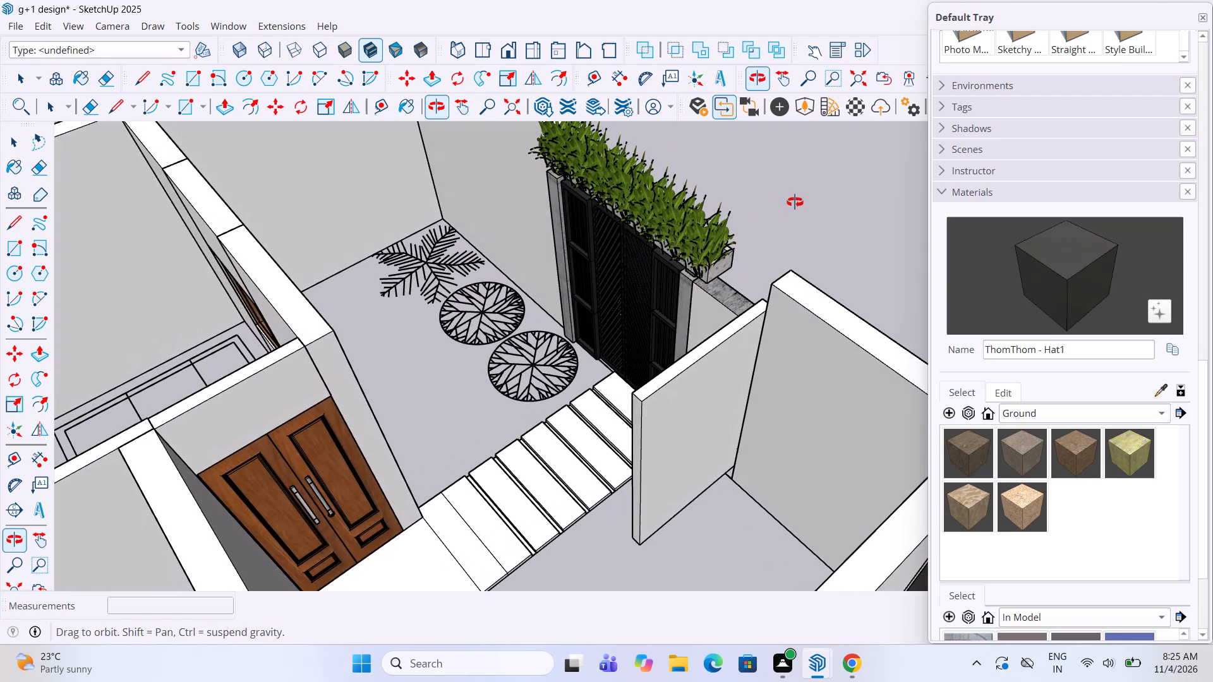
middle_click_drag(795, 202, 284, 222)
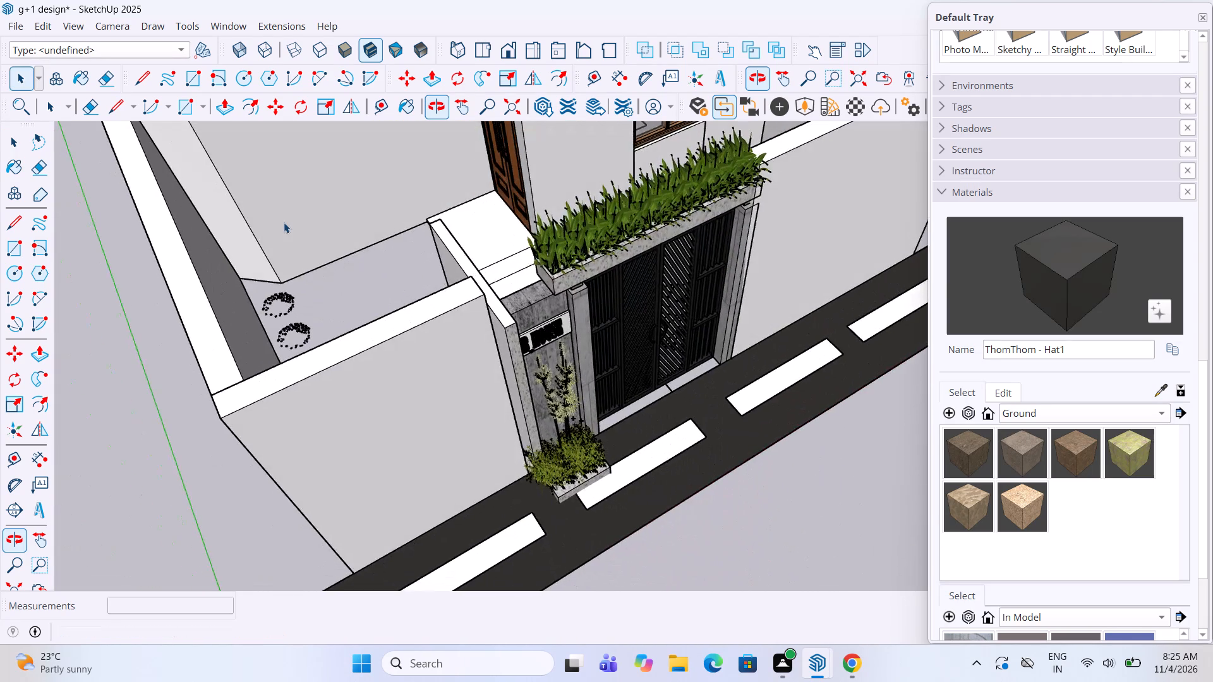
scroll(286, 225, "down", 4)
middle_click_drag(439, 252, 319, 229)
scroll(540, 263, "up", 4)
scroll(446, 244, "up", 4)
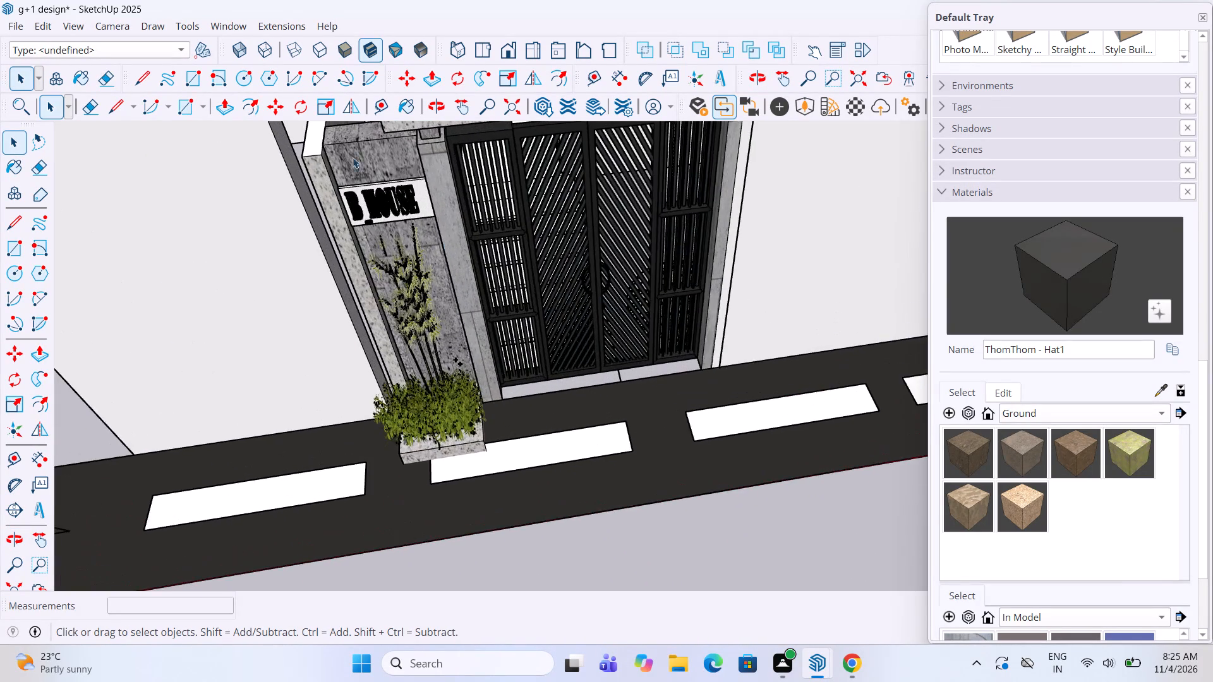
scroll(350, 155, "up", 8)
scroll(406, 225, "down", 6)
scroll(814, 426, "down", 6)
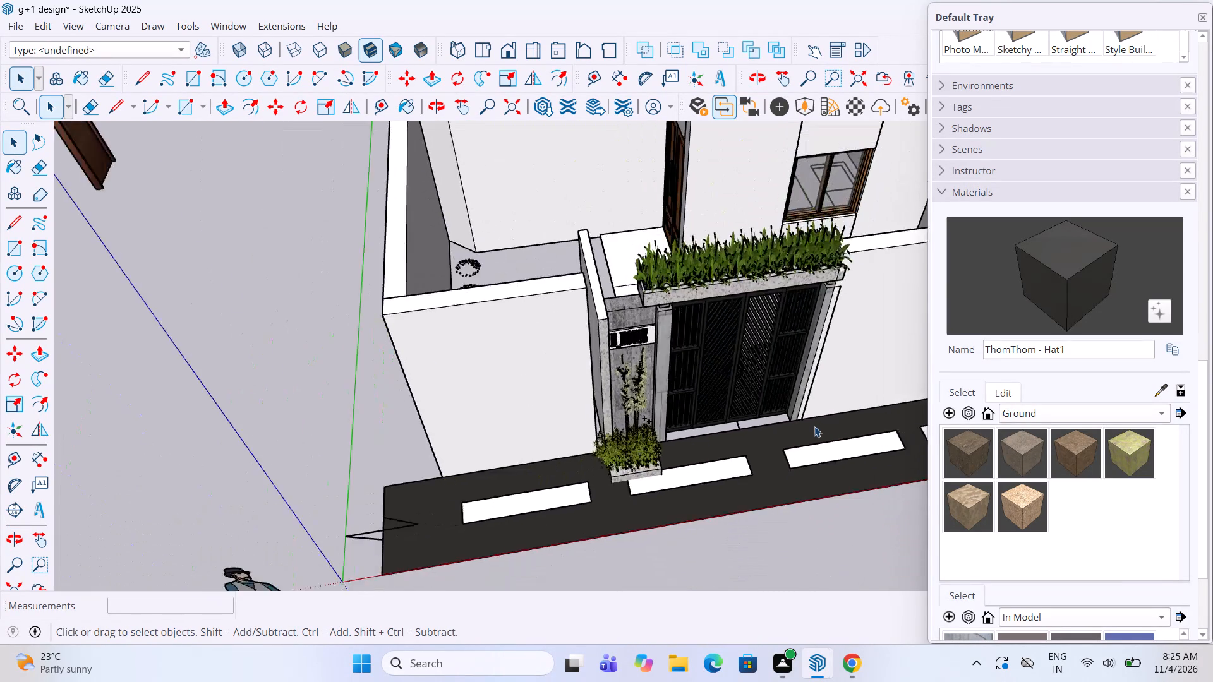
scroll(813, 430, "down", 4)
middle_click_drag(809, 434, 720, 406)
scroll(523, 374, "down", 6)
scroll(612, 391, "up", 9)
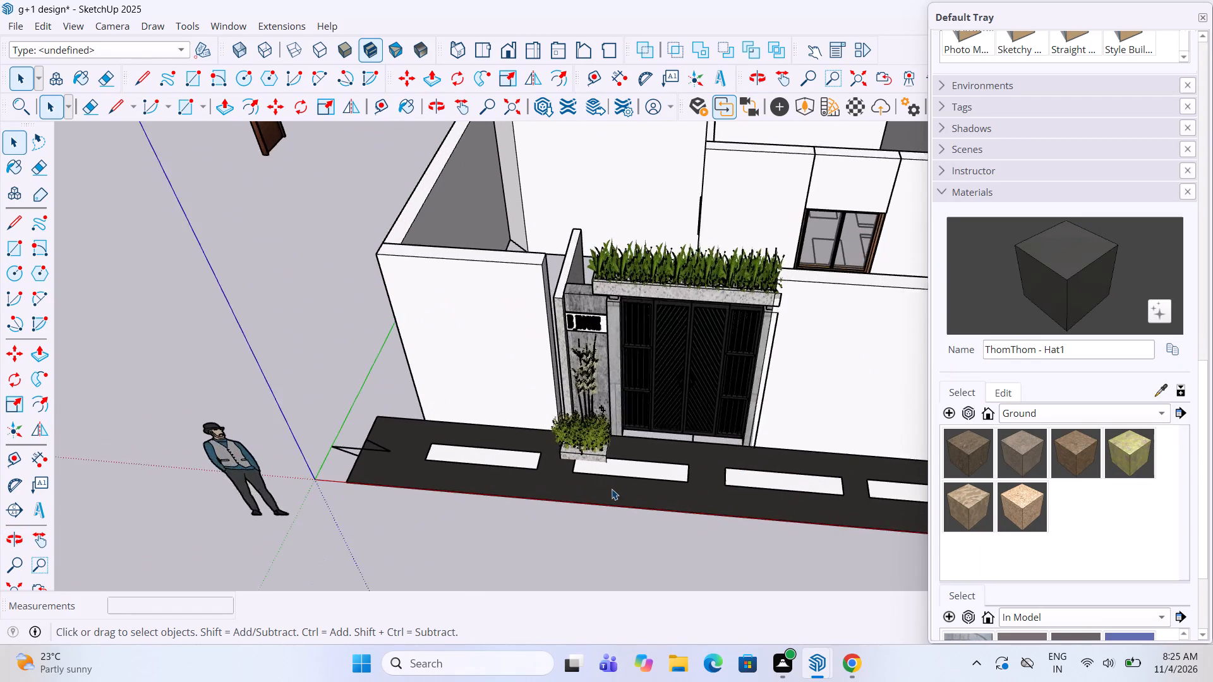
scroll(615, 492, "up", 8)
Explode the imported gate component and the group inside it so its planter and plants can be selected separately.
left_click(519, 422)
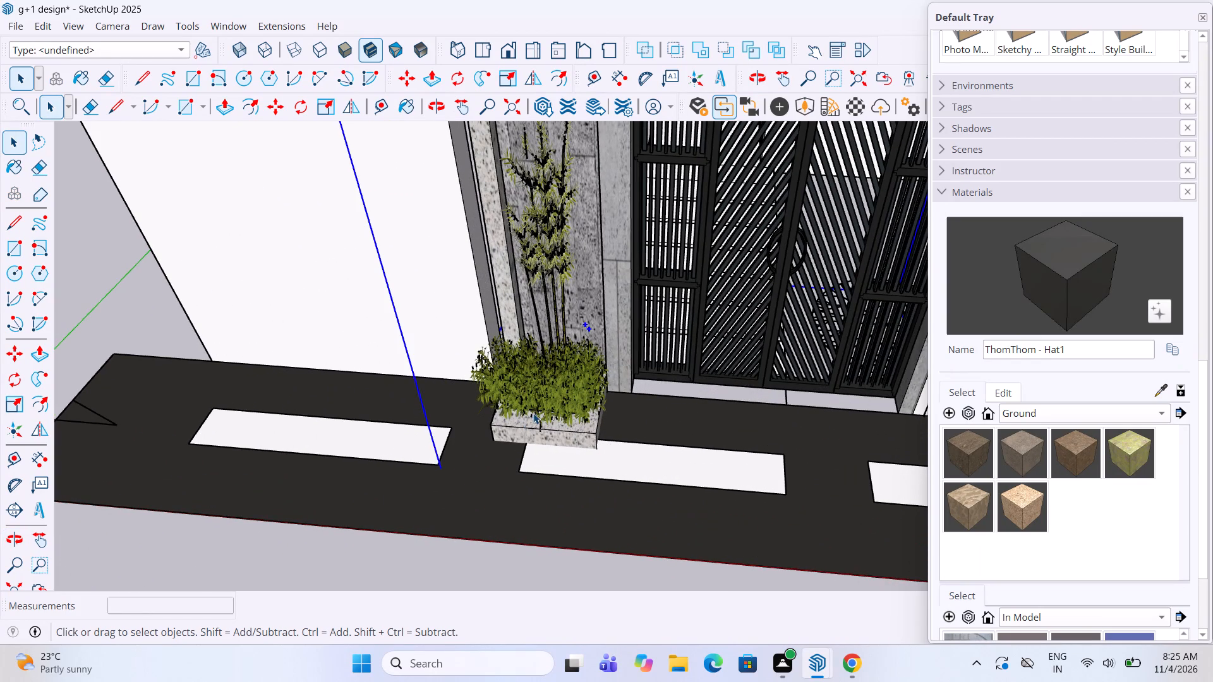
scroll(533, 413, "down", 4)
right_click(533, 413)
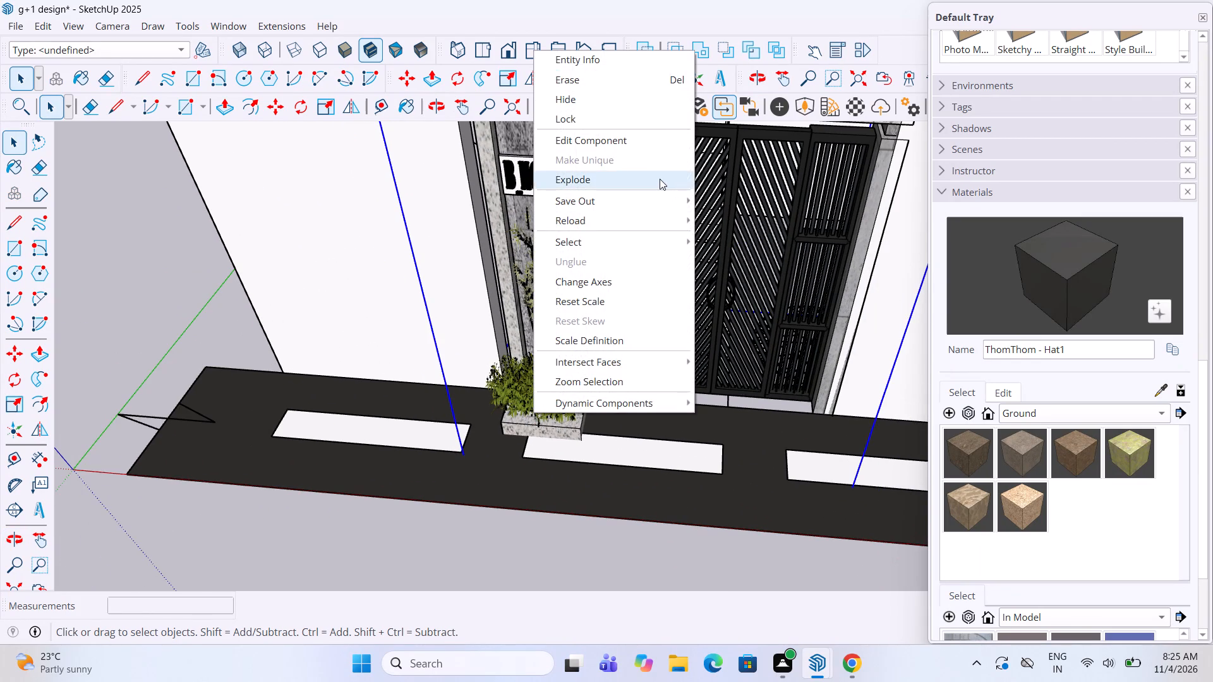
left_click(658, 179)
left_click(564, 416)
right_click(564, 416)
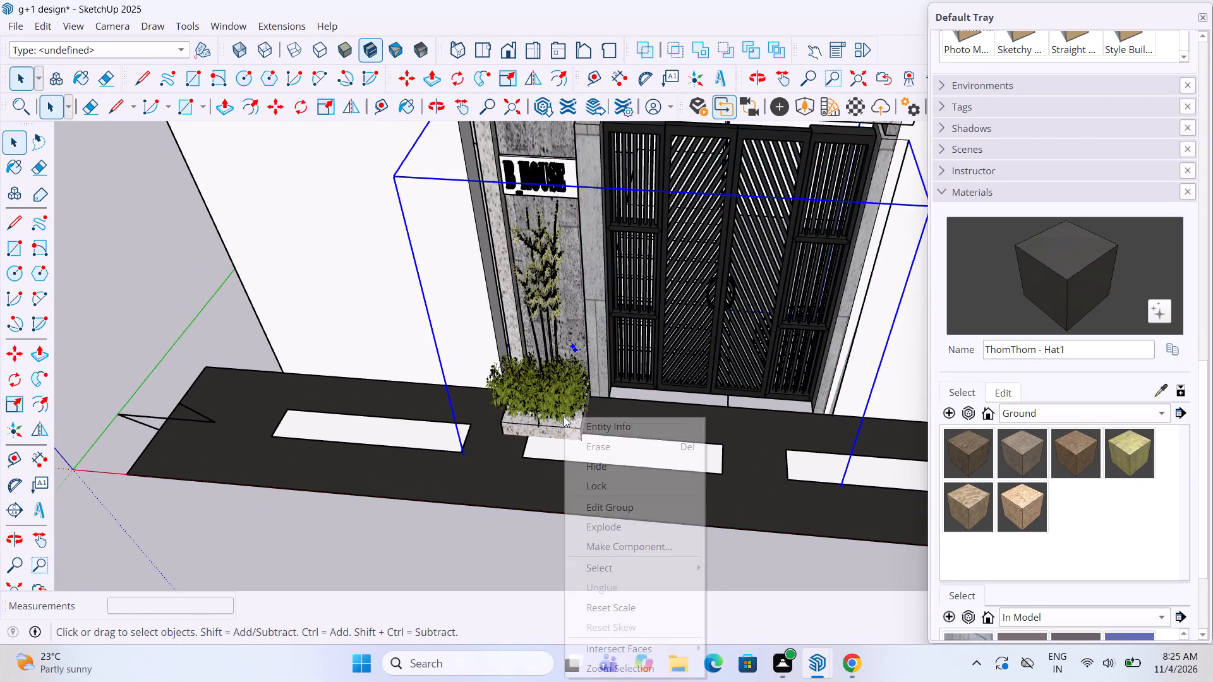
left_click(606, 522)
left_click(564, 431)
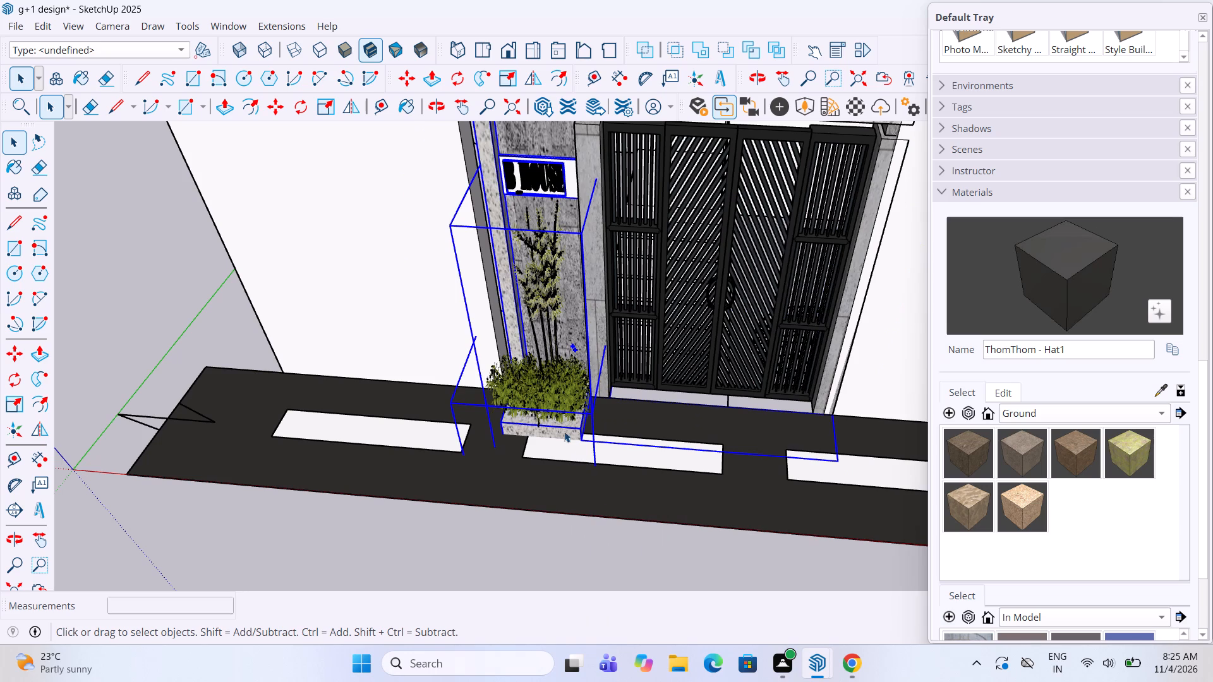
Group the bushes and the bamboo of the gate's street-side planter together.
left_click(557, 410)
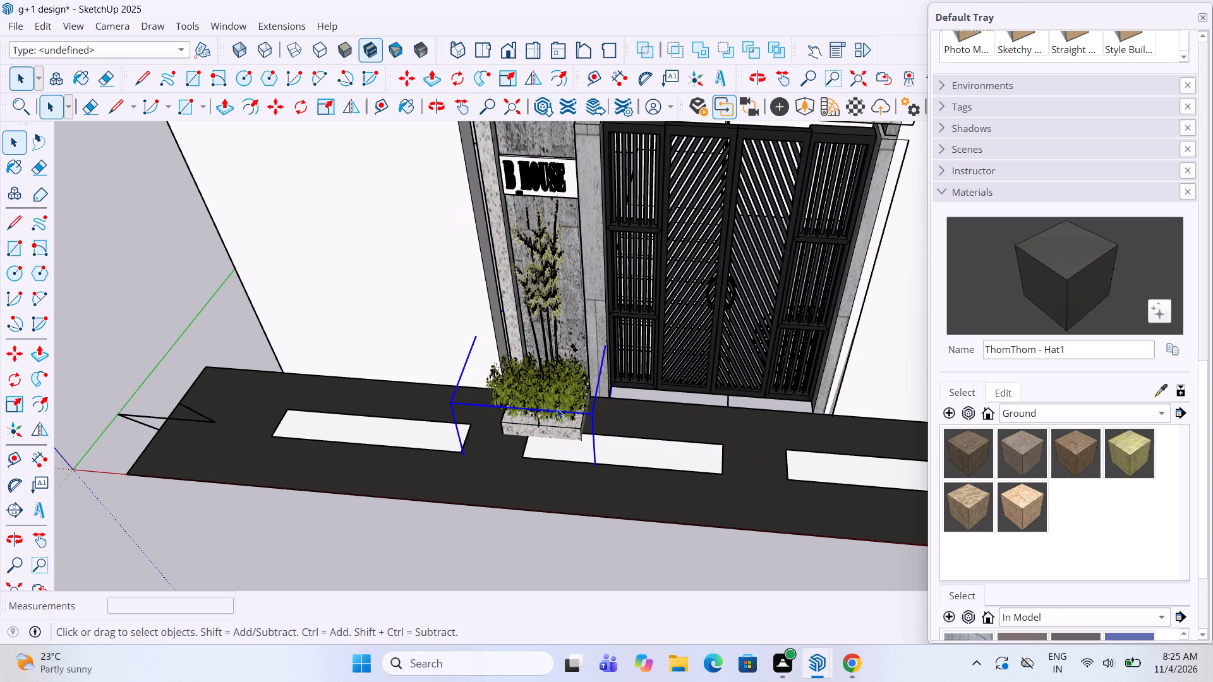
left_click(557, 392, "ctrl")
left_click(555, 304)
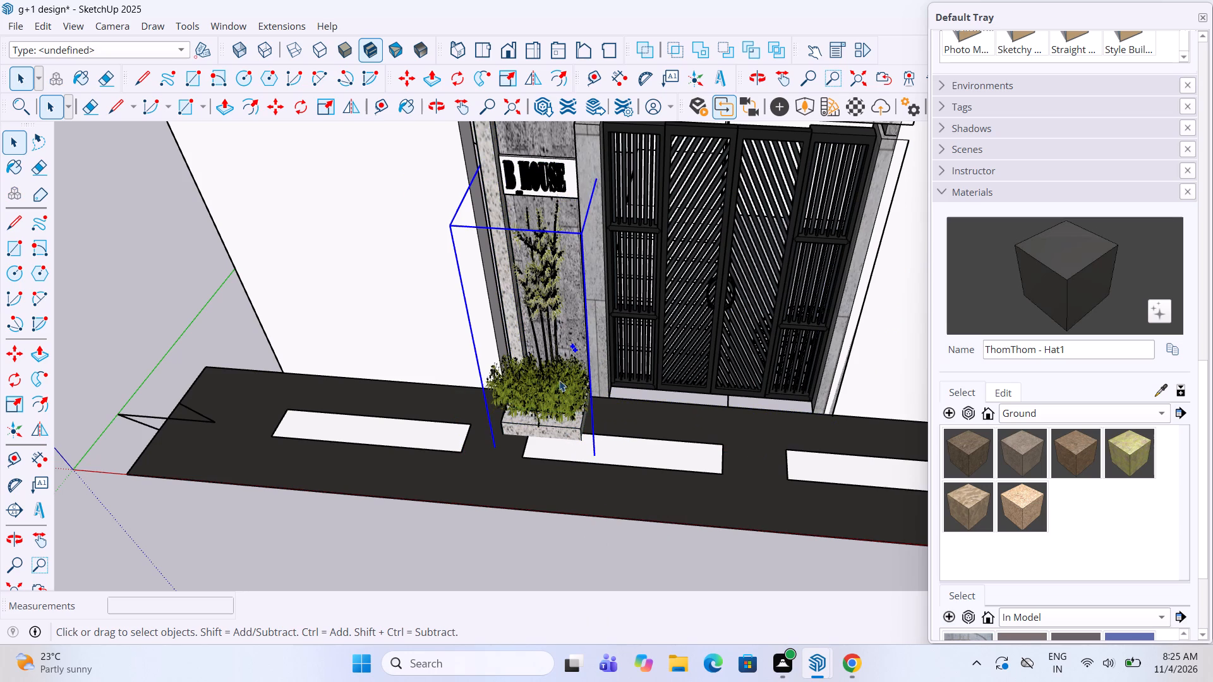
left_click(562, 424, "ctrl")
right_click(562, 424)
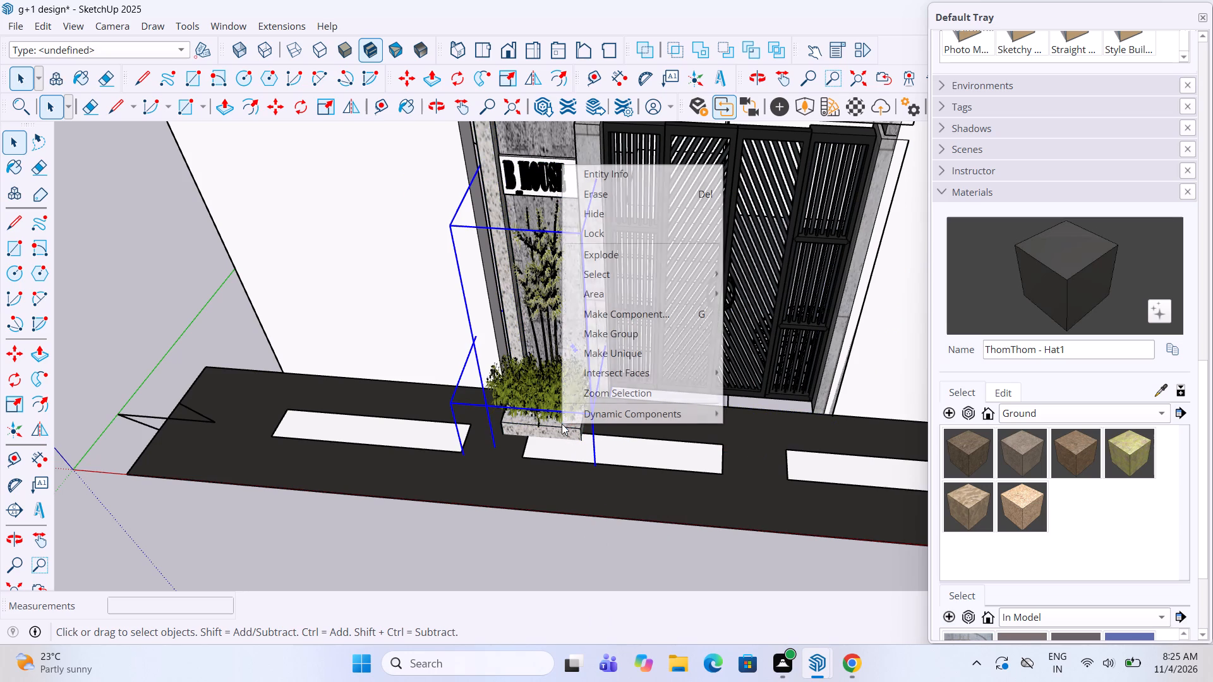
left_click(623, 334)
scroll(608, 383, "down", 2)
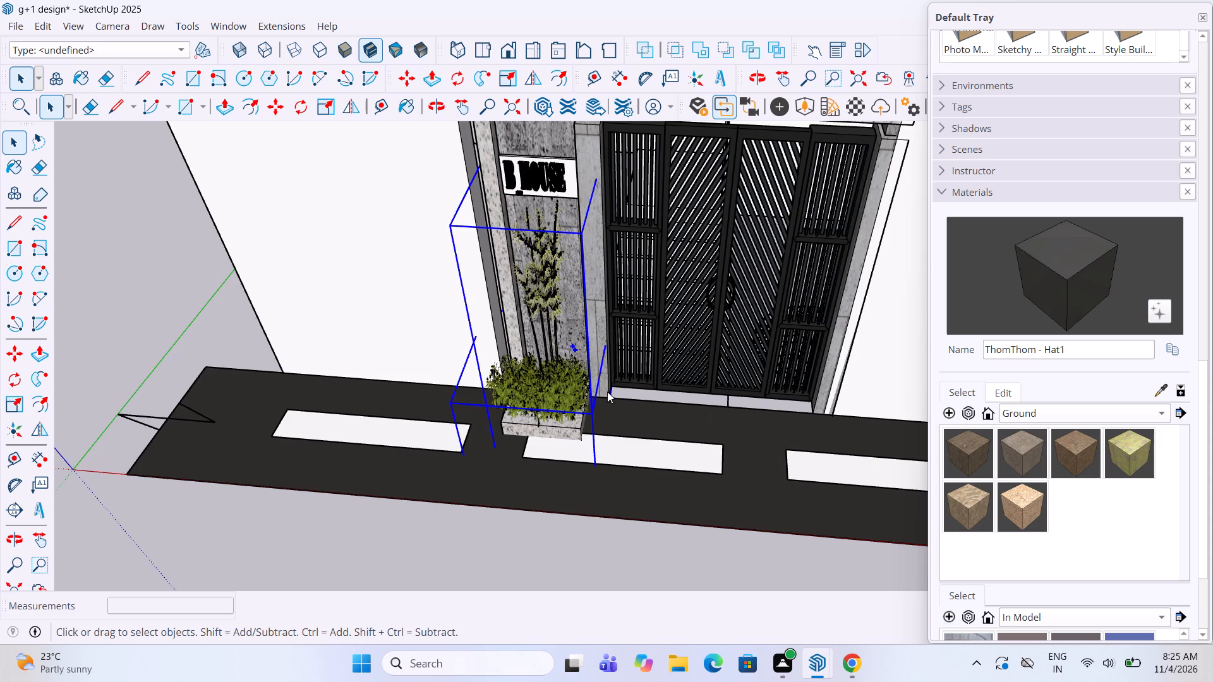
scroll(607, 392, "down", 9)
middle_click_drag(598, 388, 606, 388)
left_click(559, 548)
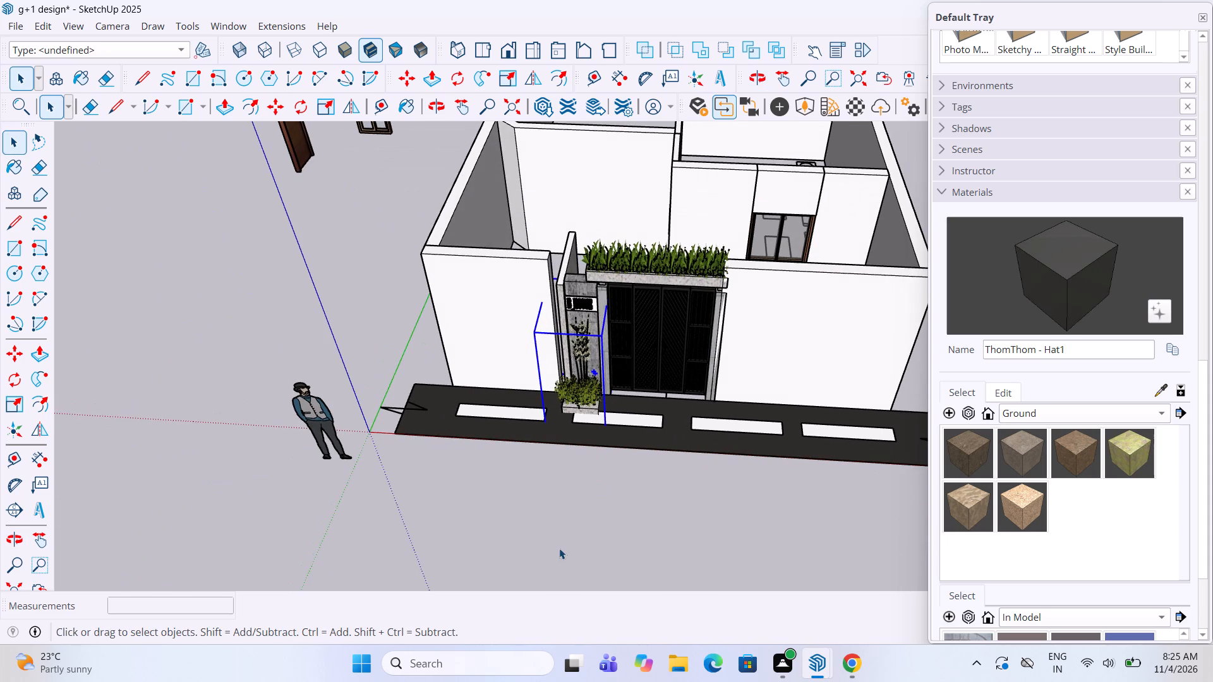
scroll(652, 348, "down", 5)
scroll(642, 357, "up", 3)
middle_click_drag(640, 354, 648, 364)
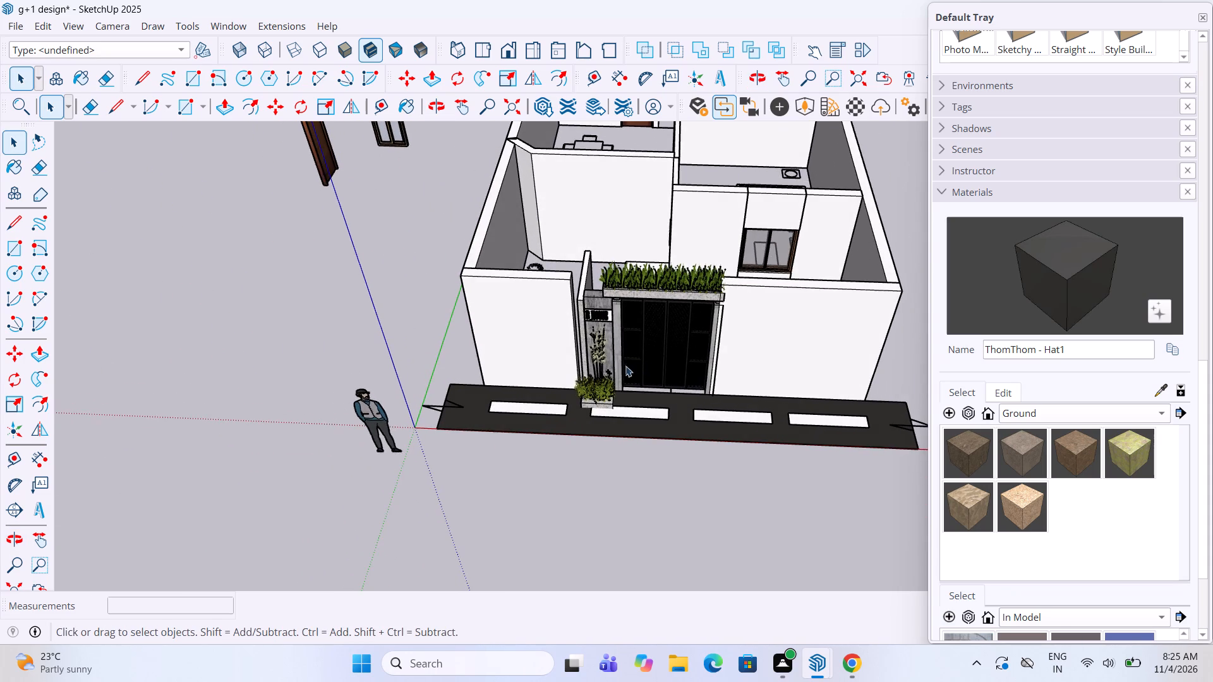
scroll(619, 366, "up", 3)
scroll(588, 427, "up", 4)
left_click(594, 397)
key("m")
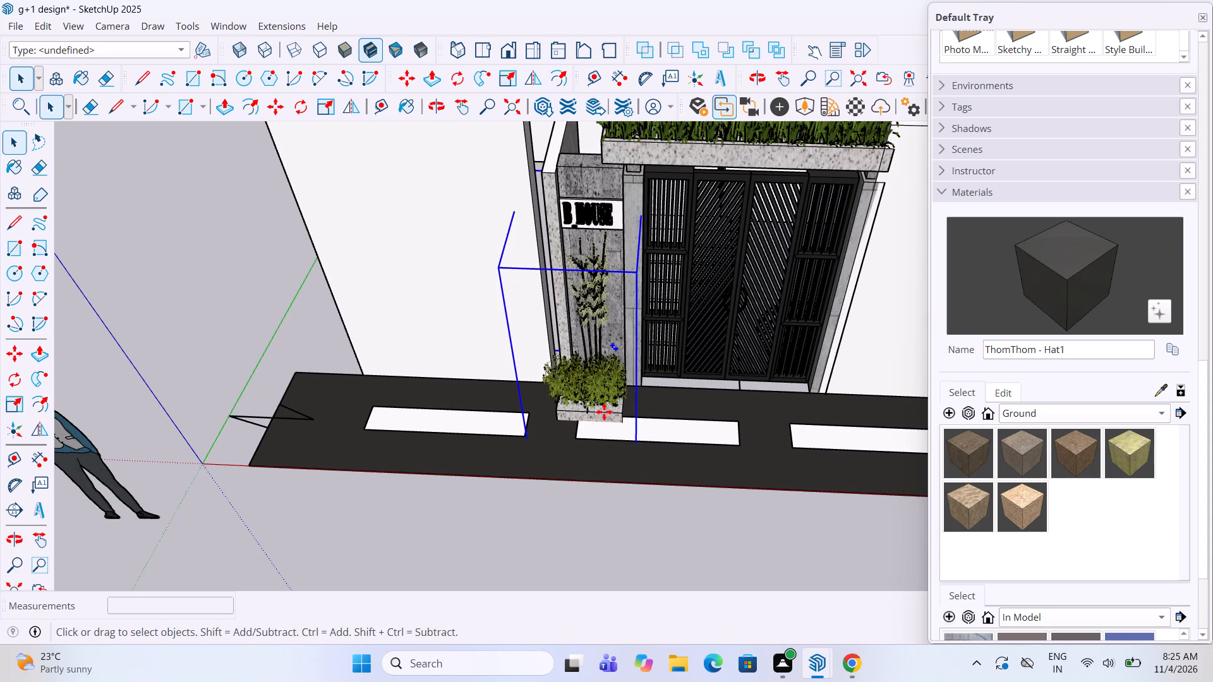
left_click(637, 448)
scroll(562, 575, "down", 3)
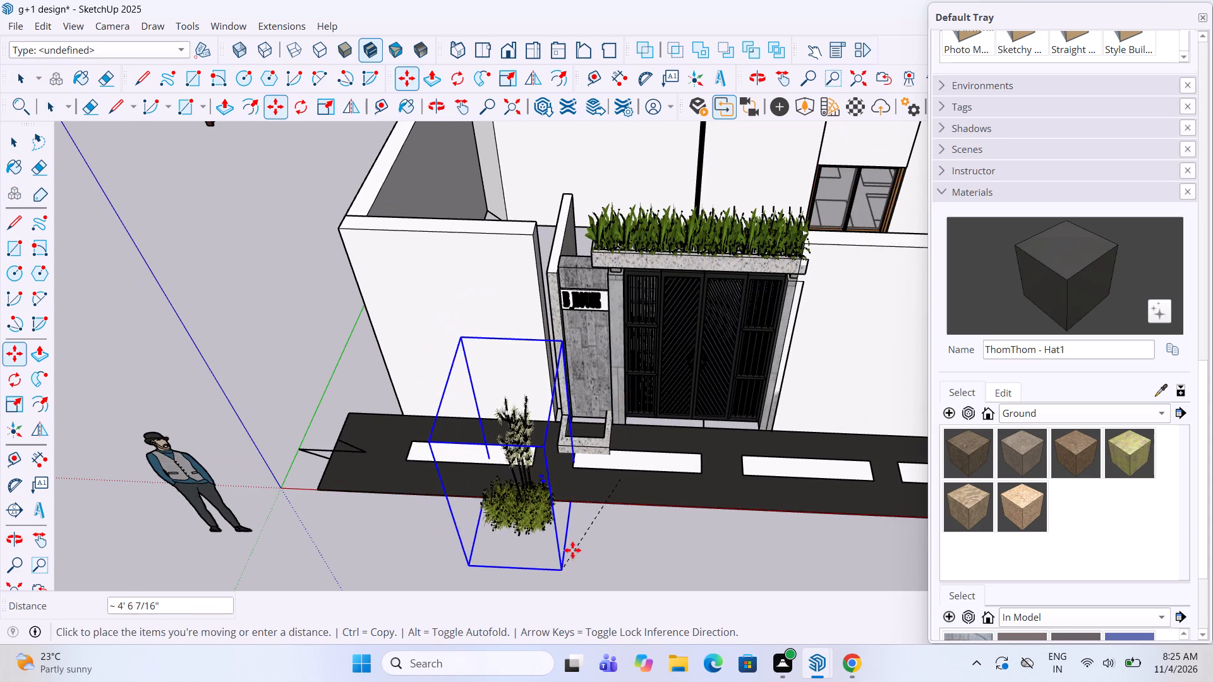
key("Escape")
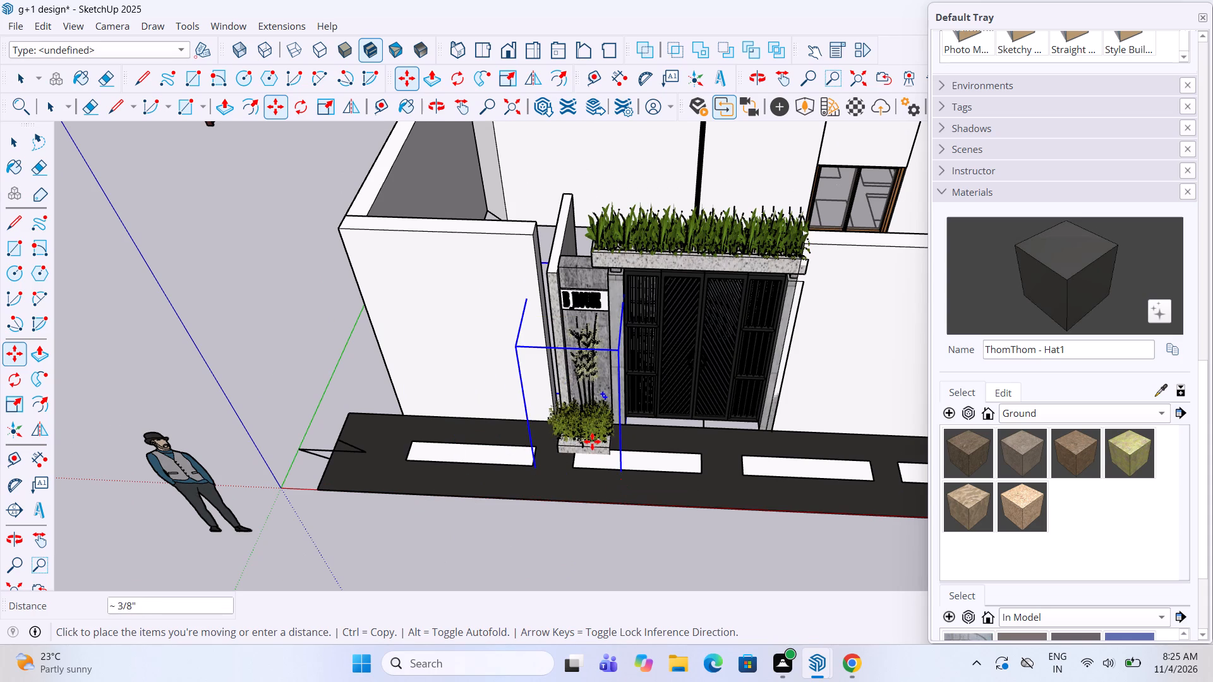
Group the plant group together with the stone planter box below the B_HOUSE sign.
key("space")
scroll(592, 441, "up", 9)
left_click(591, 455, "ctrl")
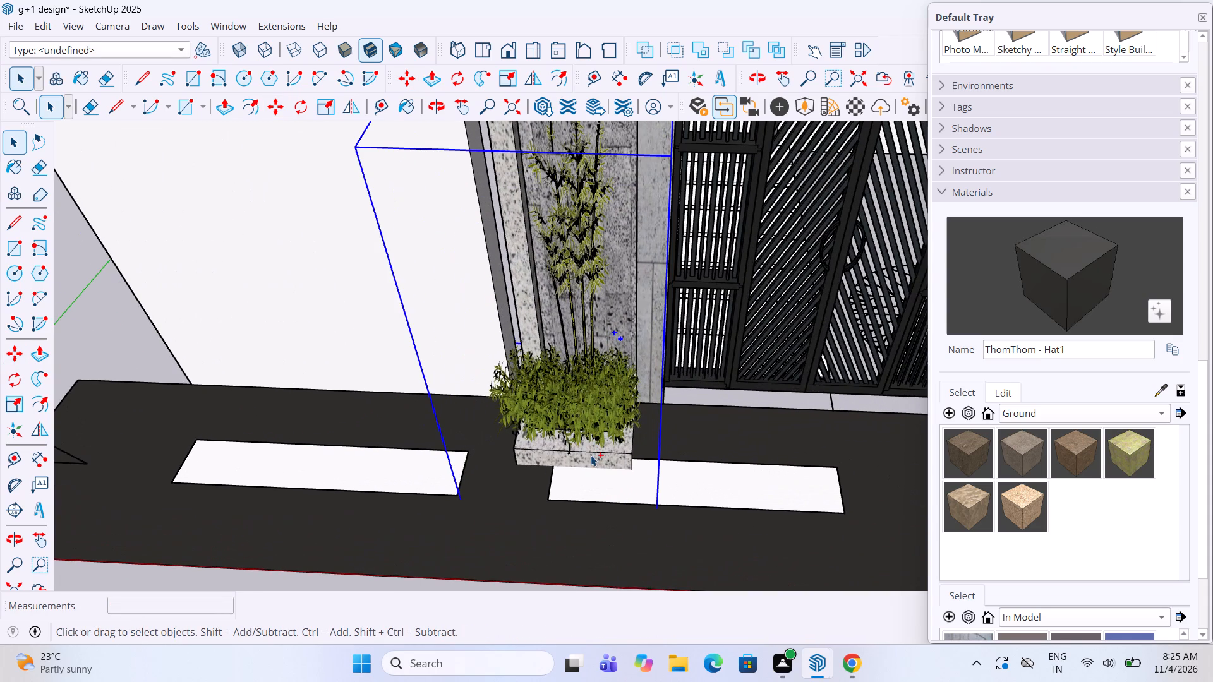
right_click(591, 455)
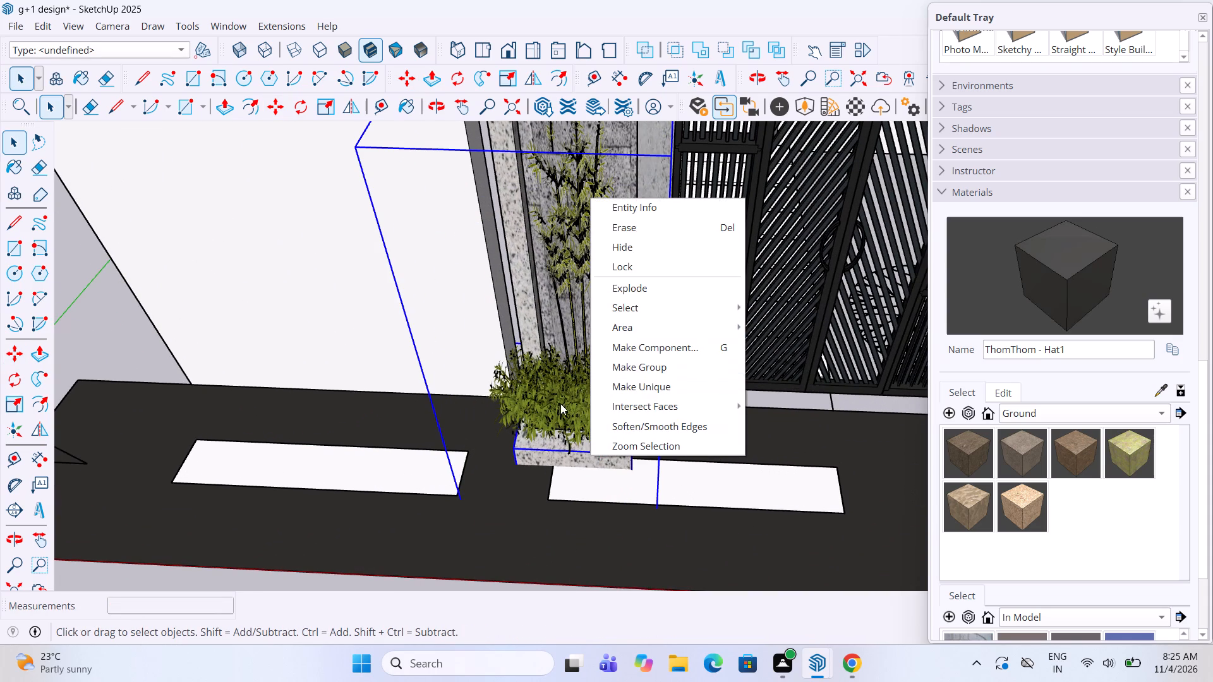
left_click(560, 405, "ctrl")
left_click(582, 418, "ctrl")
right_click(584, 443, "ctrl")
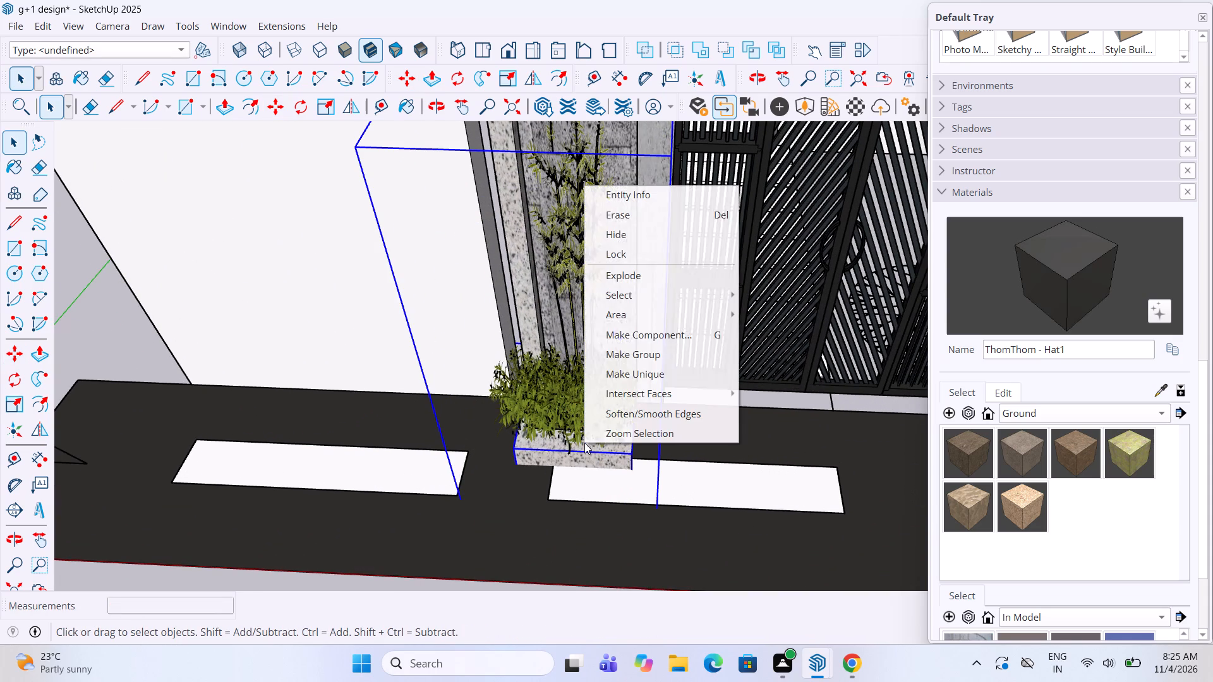
left_click(666, 356)
Move the planter group about 14' 6" from the gate over the front wall into the courtyard's far side-wall corner.
scroll(670, 353, "down", 3)
key("m")
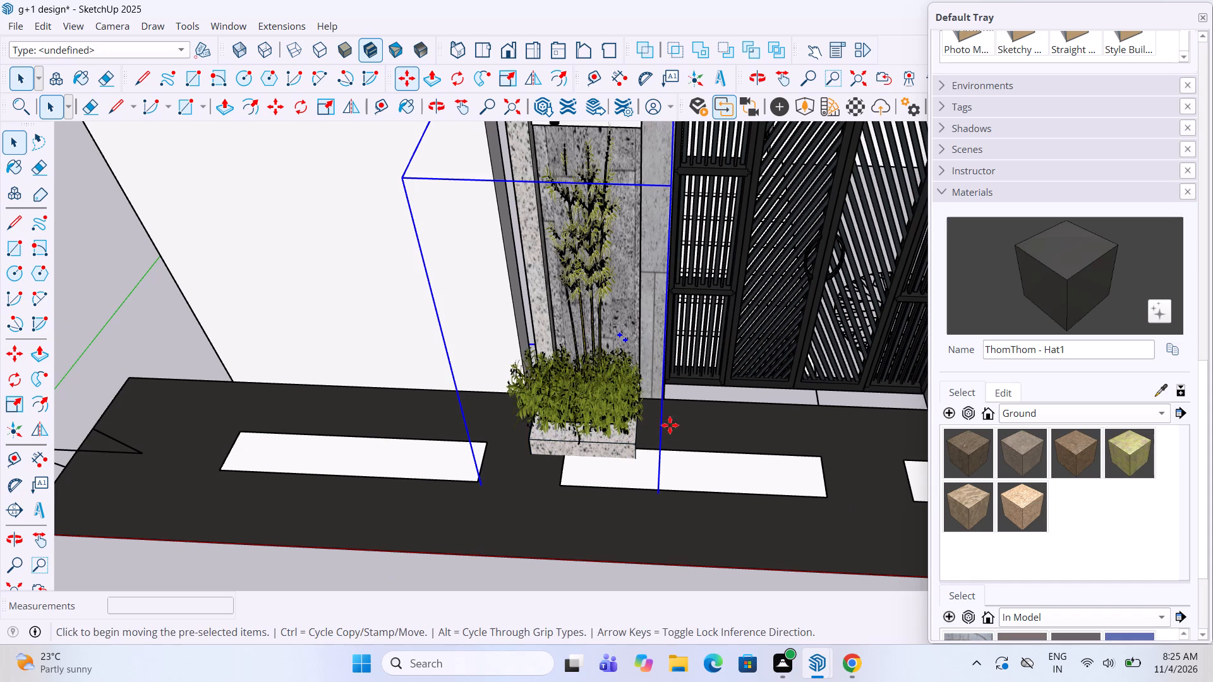
left_click(661, 502)
scroll(497, 524, "down", 4)
scroll(646, 488, "down", 6)
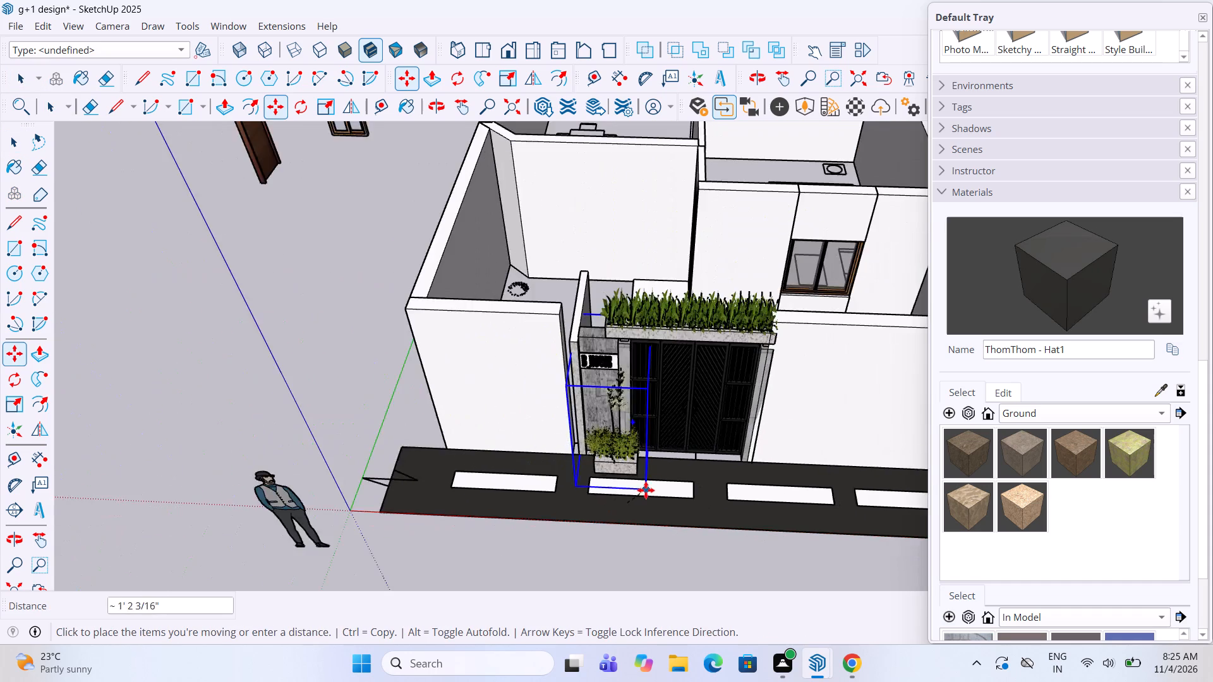
scroll(646, 491, "down", 5)
scroll(643, 398, "up", 4)
scroll(608, 354, "up", 7)
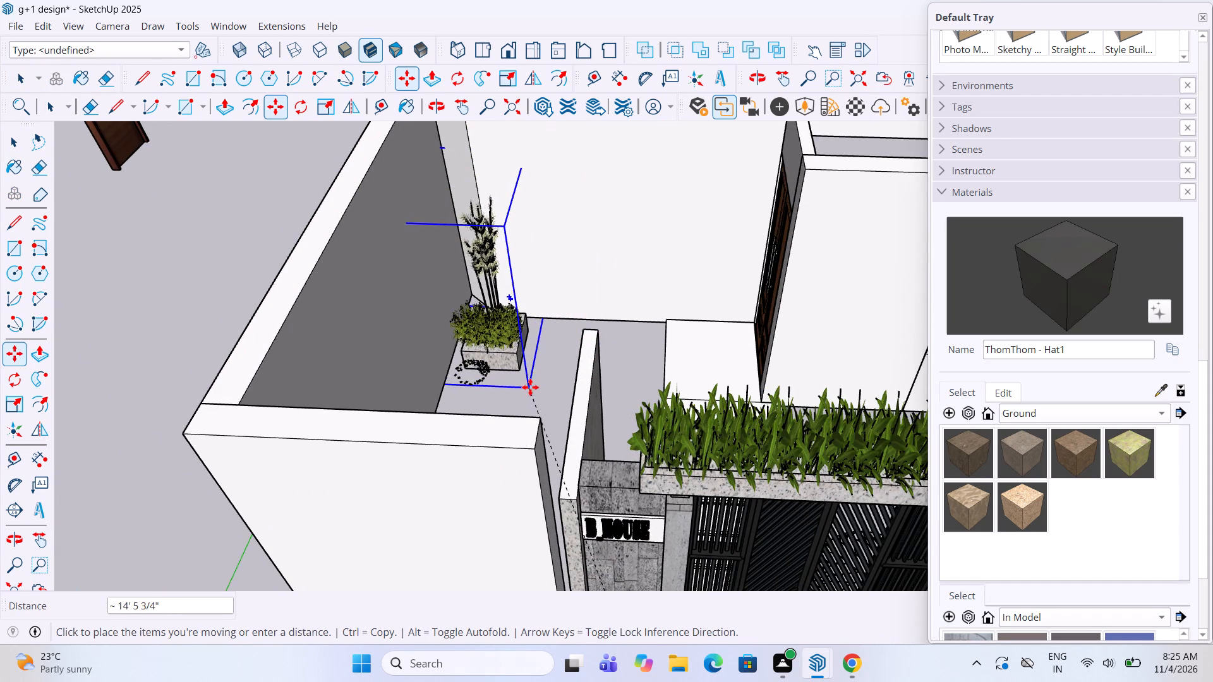
left_click(533, 385)
key("space")
left_click(116, 298)
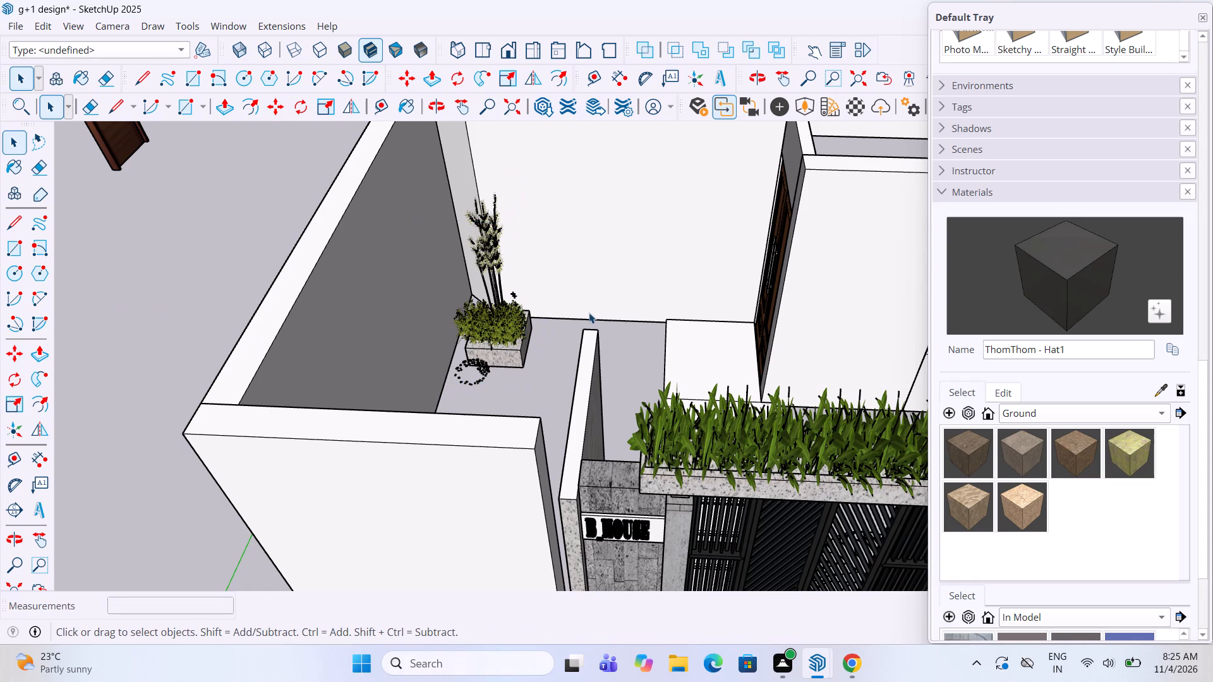
Examine the relocated planter in the courtyard corner and the surrounding ground floor from several sides.
scroll(516, 301, "up", 1)
scroll(768, 230, "down", 5)
scroll(576, 354, "down", 5)
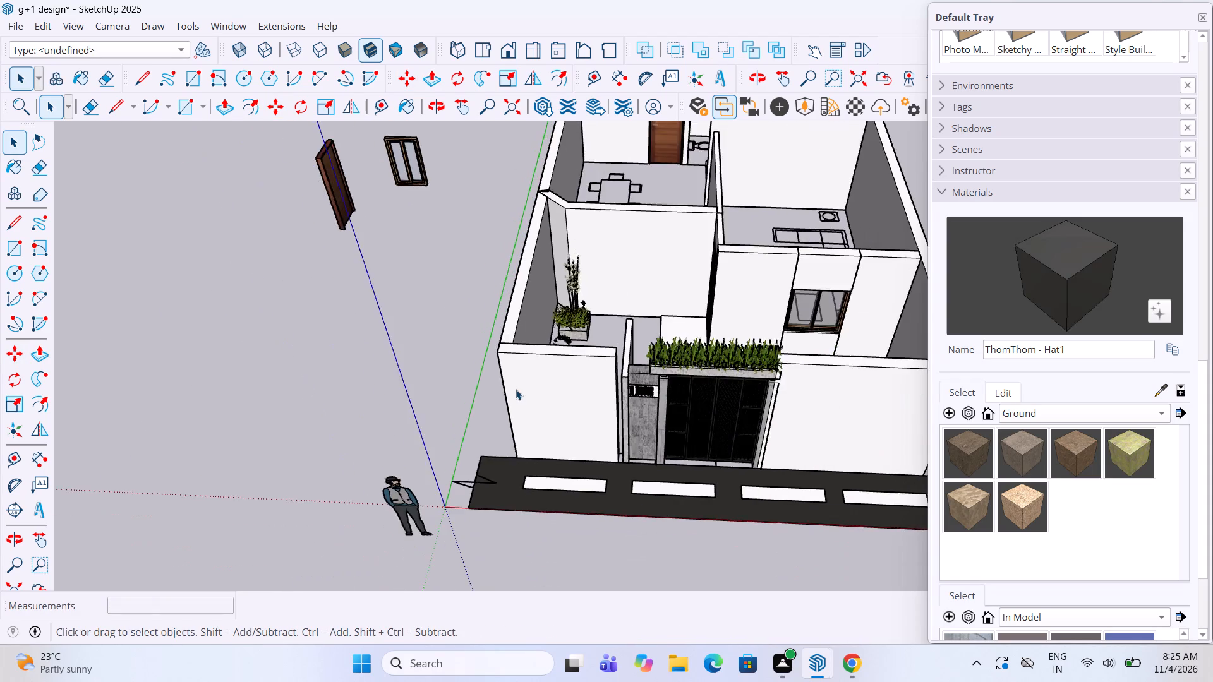
scroll(516, 392, "down", 4)
scroll(603, 393, "up", 3)
middle_click_drag(603, 392, 593, 391)
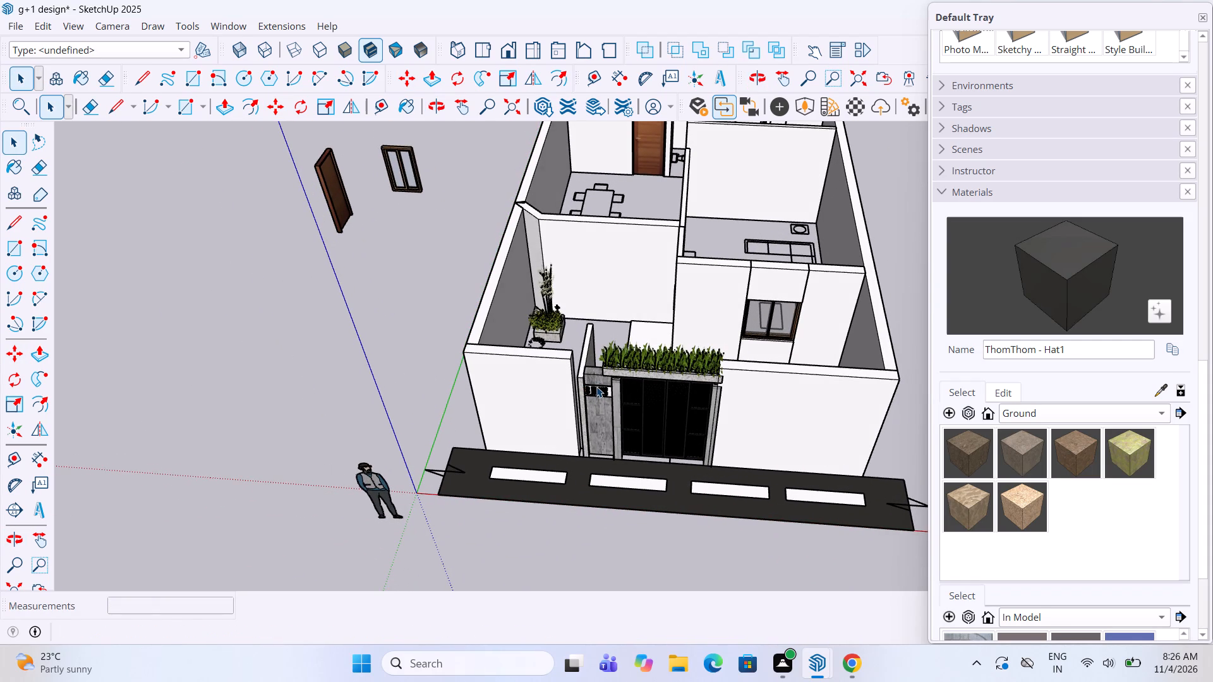
middle_click_drag(767, 378, 490, 395)
scroll(639, 237, "up", 3)
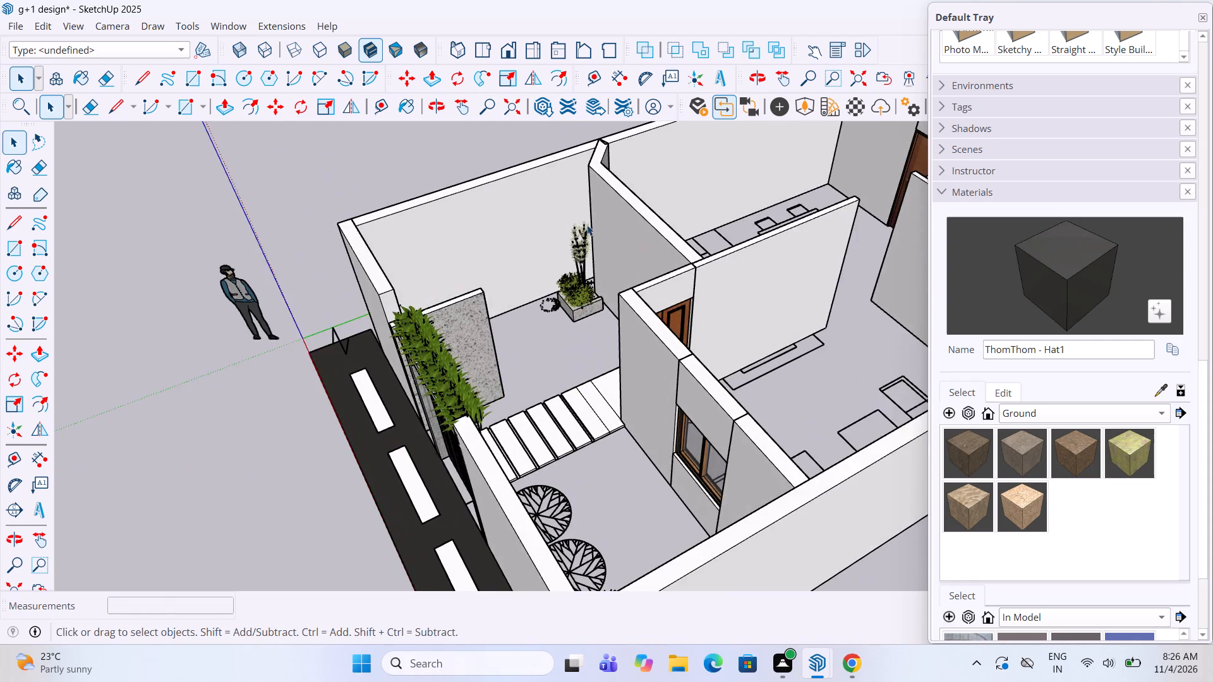
scroll(586, 225, "up", 9)
scroll(572, 292, "up", 4)
scroll(579, 417, "up", 2)
double_click(579, 417)
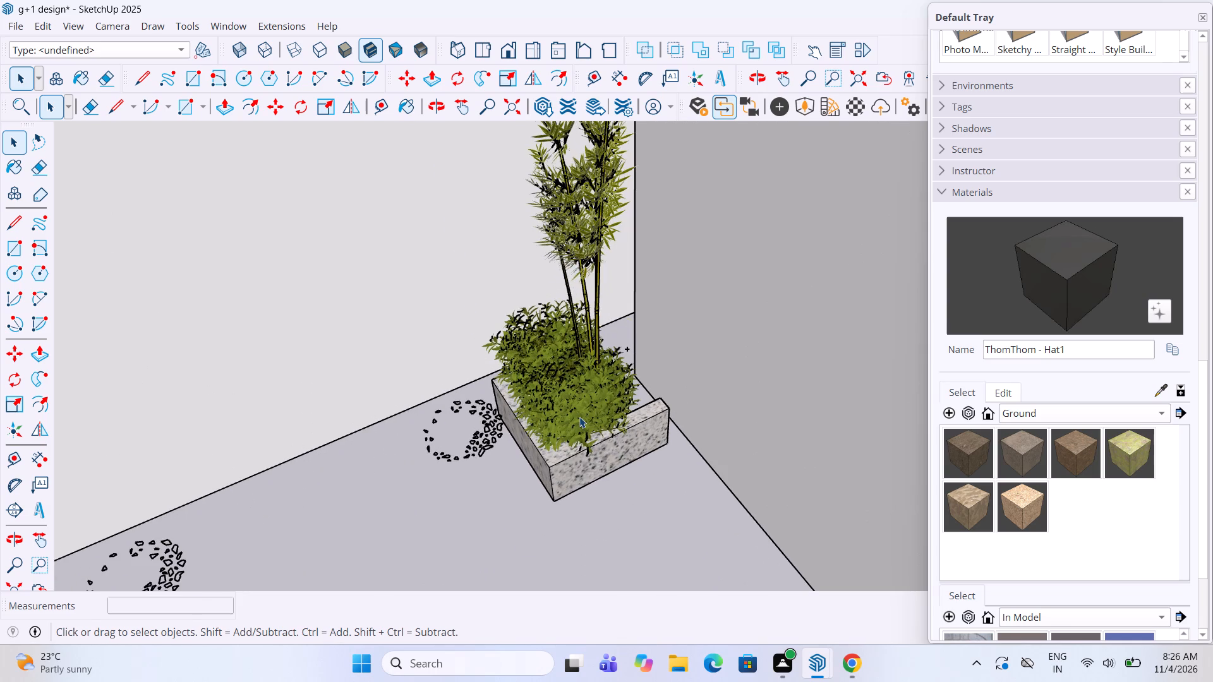
scroll(579, 417, "down", 8)
left_click(497, 547)
scroll(691, 445, "down", 4)
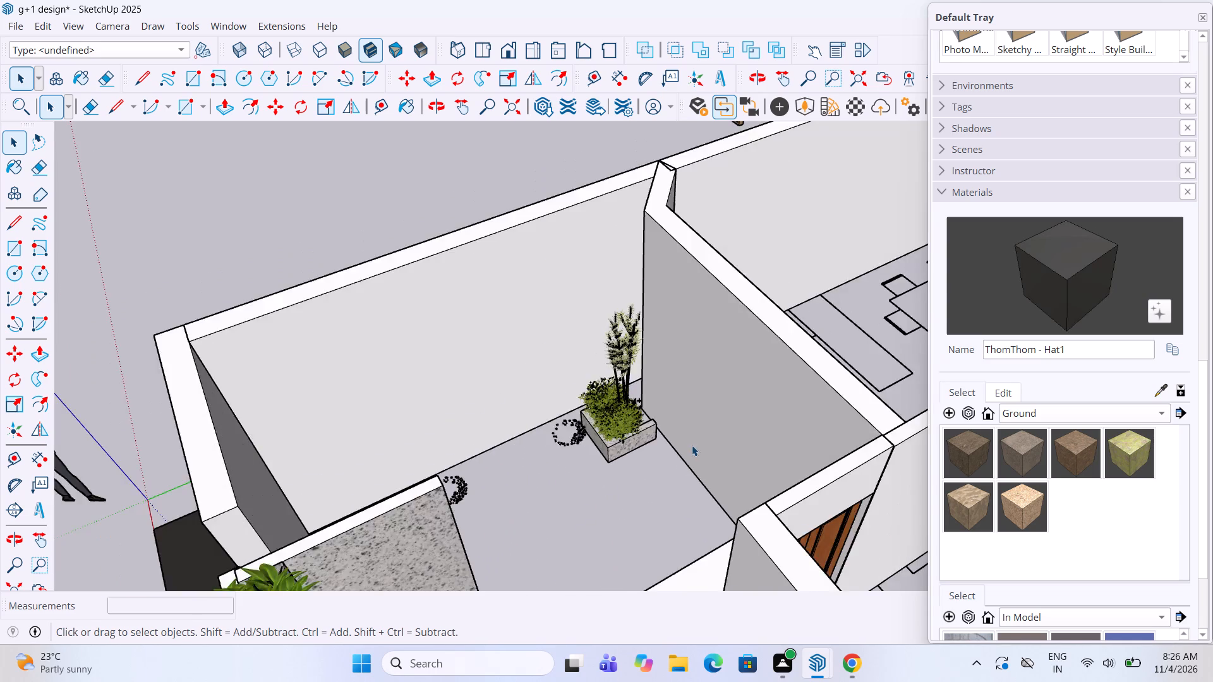
scroll(692, 445, "down", 5)
left_click(492, 179)
middle_click_drag(548, 386, 758, 413)
middle_click_drag(701, 421, 728, 433)
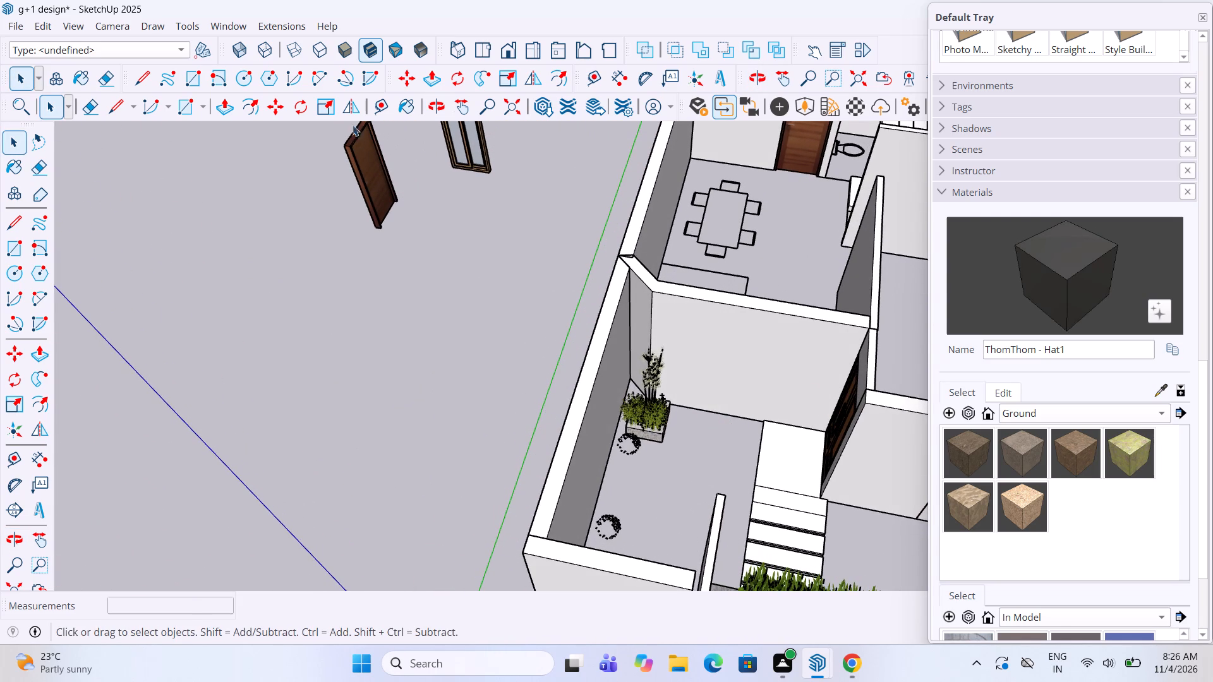
Import the PLANTS model from the Downloads folder and place it on the open ground beside the house.
left_click(9, 25)
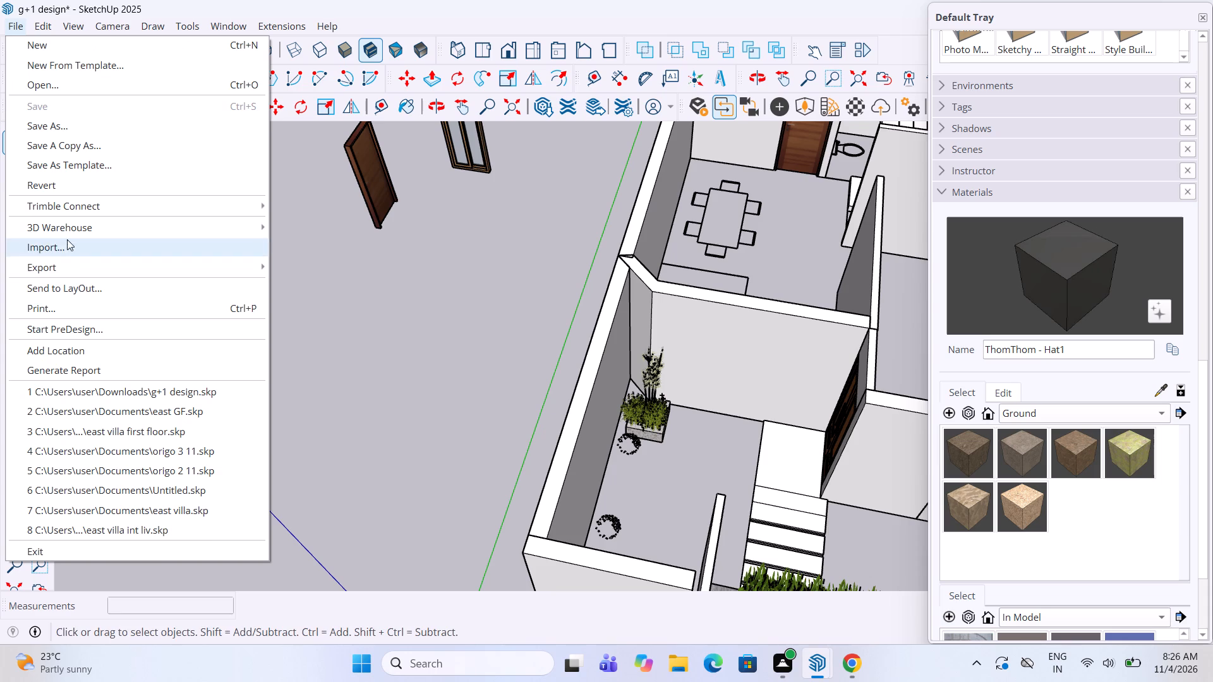
left_click(73, 252)
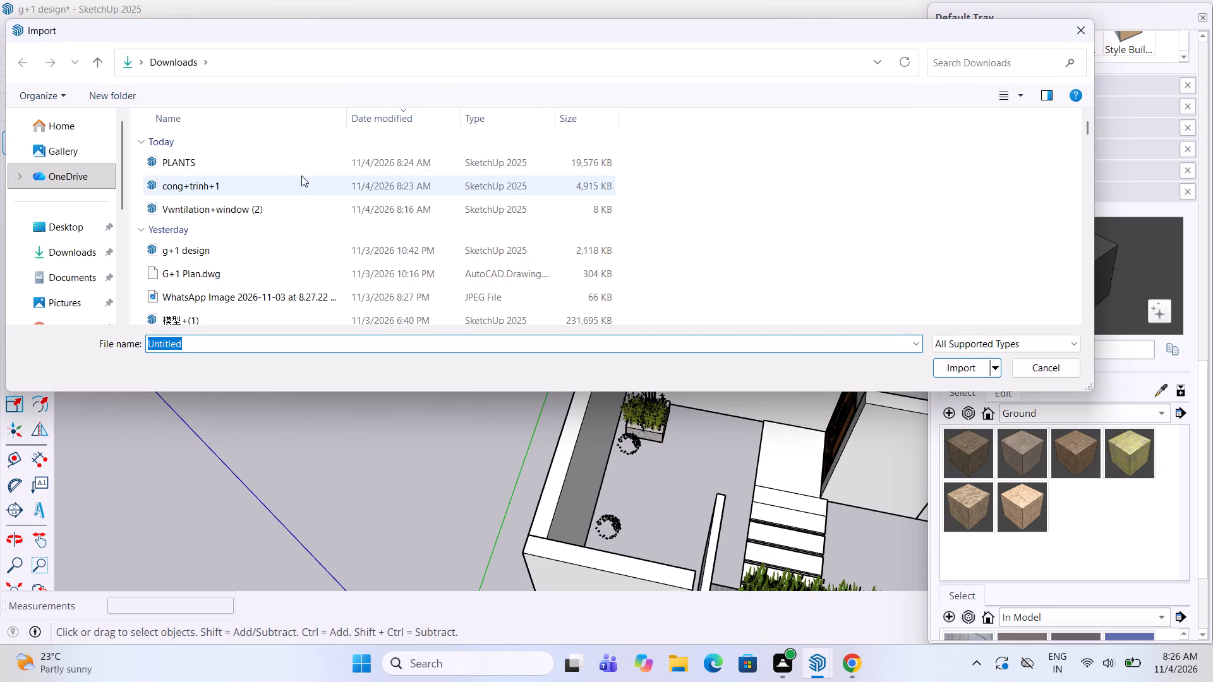
left_click(287, 168)
left_click(973, 361)
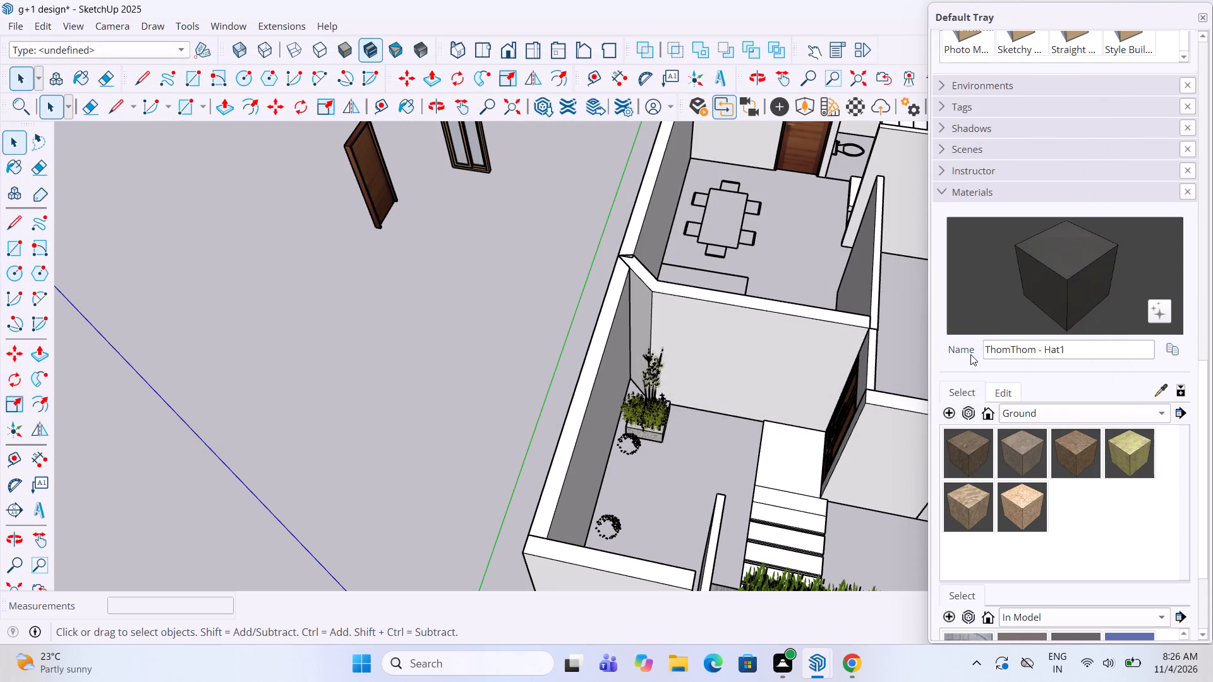
scroll(511, 410, "down", 2)
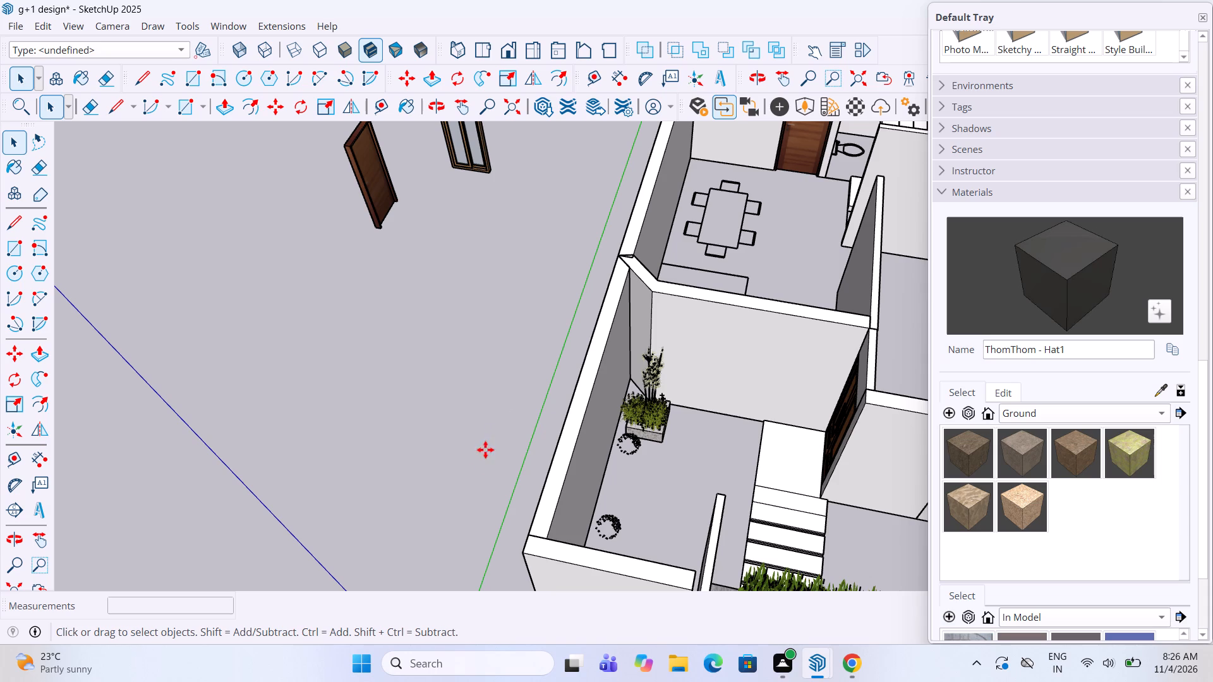
scroll(418, 391, "down", 8)
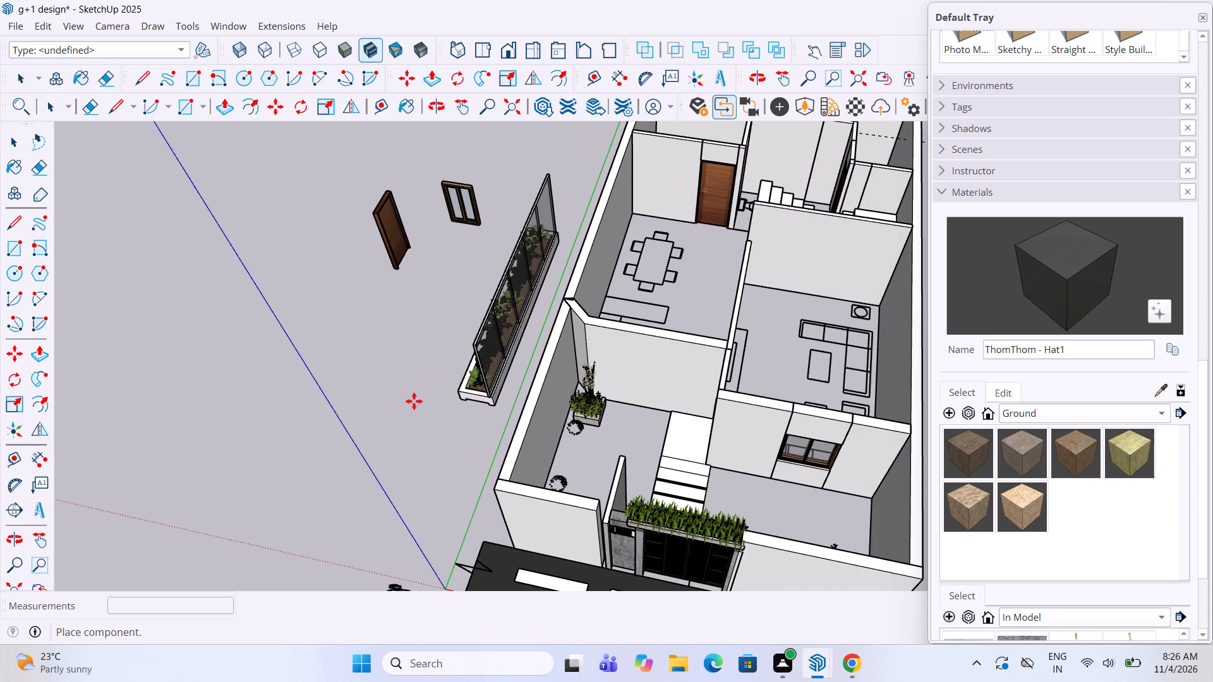
left_click(362, 446)
Examine the imported planter and its glazed screen up close.
middle_click_drag(335, 427, 565, 400)
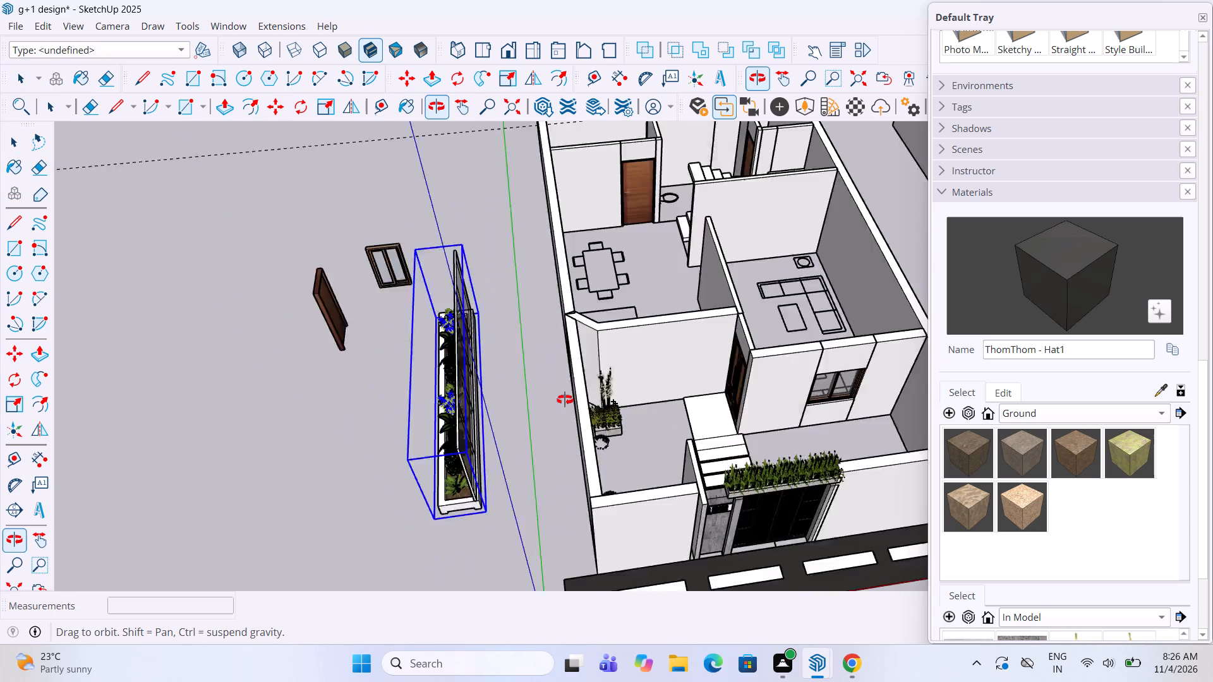
middle_click_drag(565, 400, 831, 349)
scroll(709, 530, "up", 9)
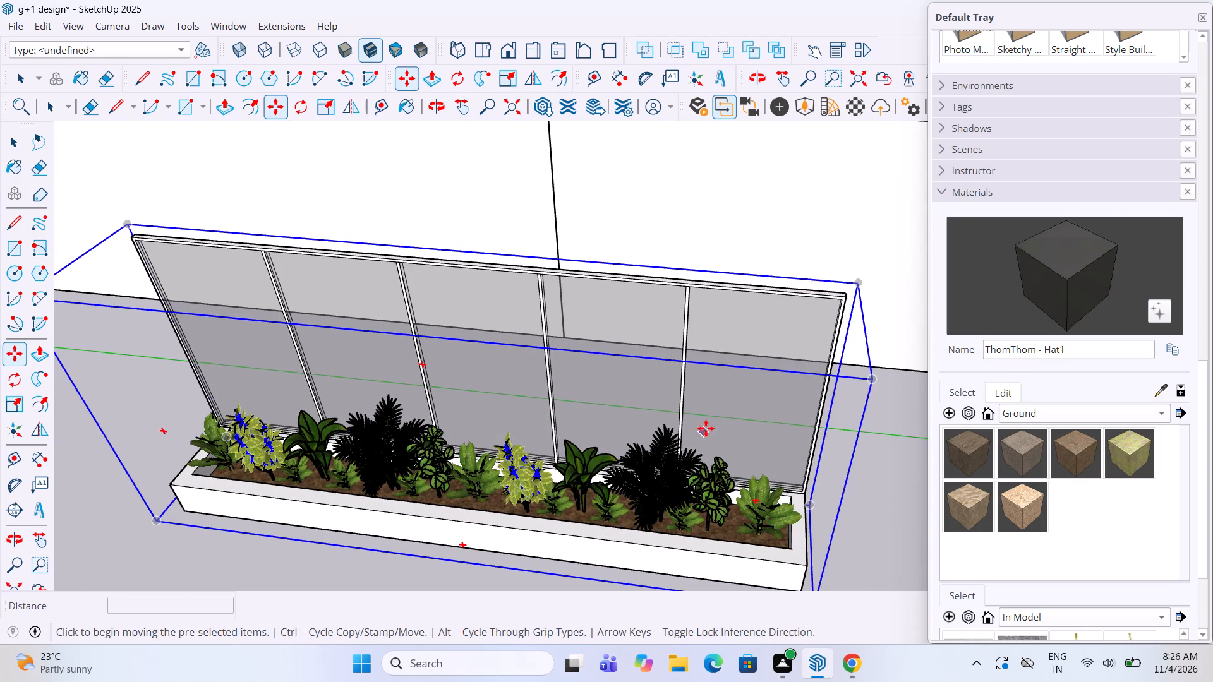
right_click(706, 427)
scroll(580, 513, "down", 10)
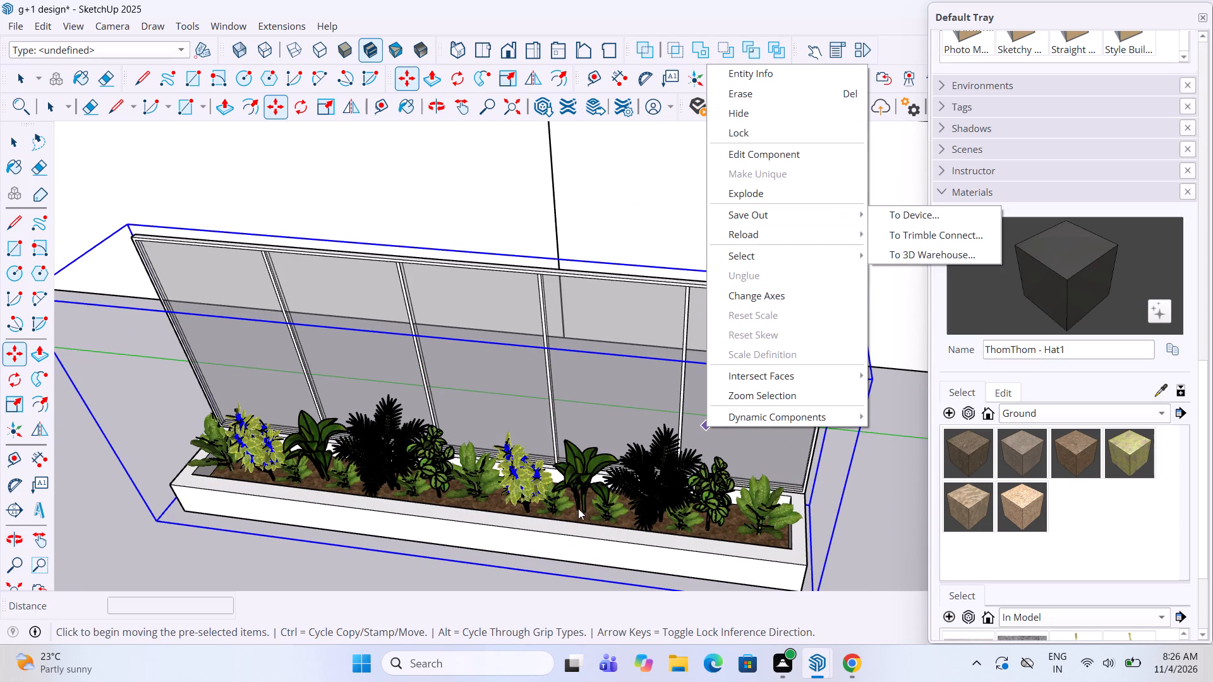
scroll(578, 508, "down", 9)
key("Escape")
Rotate the imported planter 90° on the ground plane so its length runs parallel to the front wall.
scroll(578, 507, "down", 13)
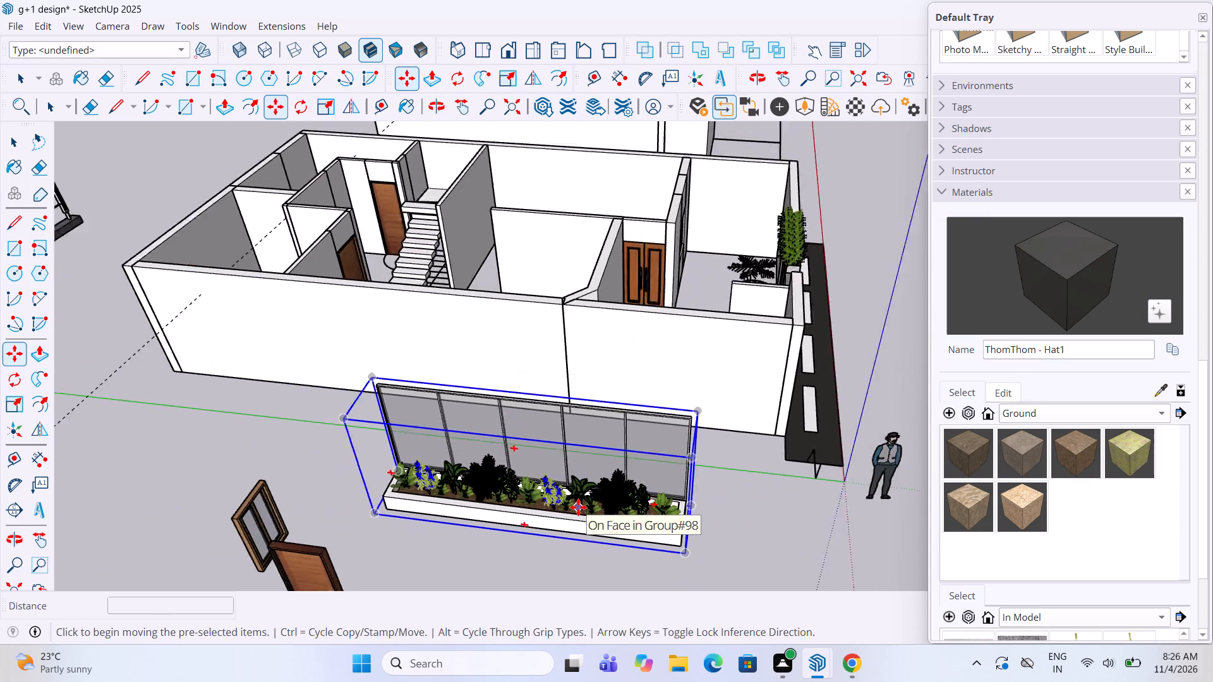
scroll(578, 507, "down", 2)
middle_click_drag(584, 416, 616, 462)
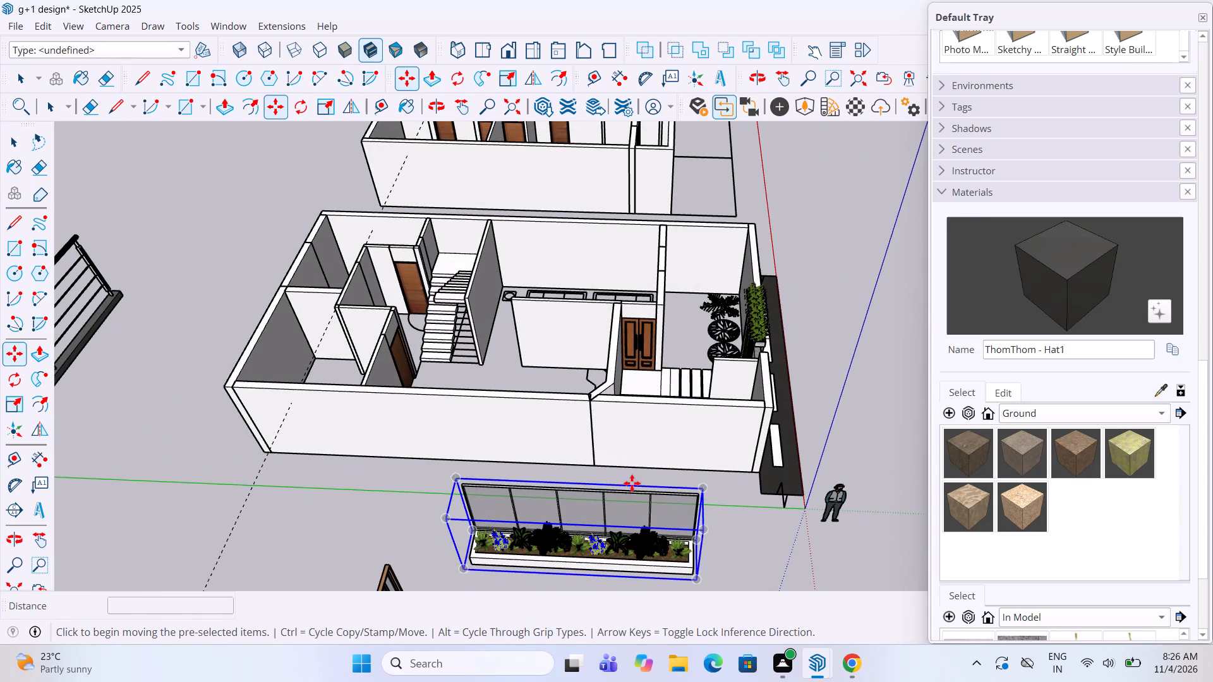
scroll(632, 483, "up", 2)
scroll(634, 421, "down", 5)
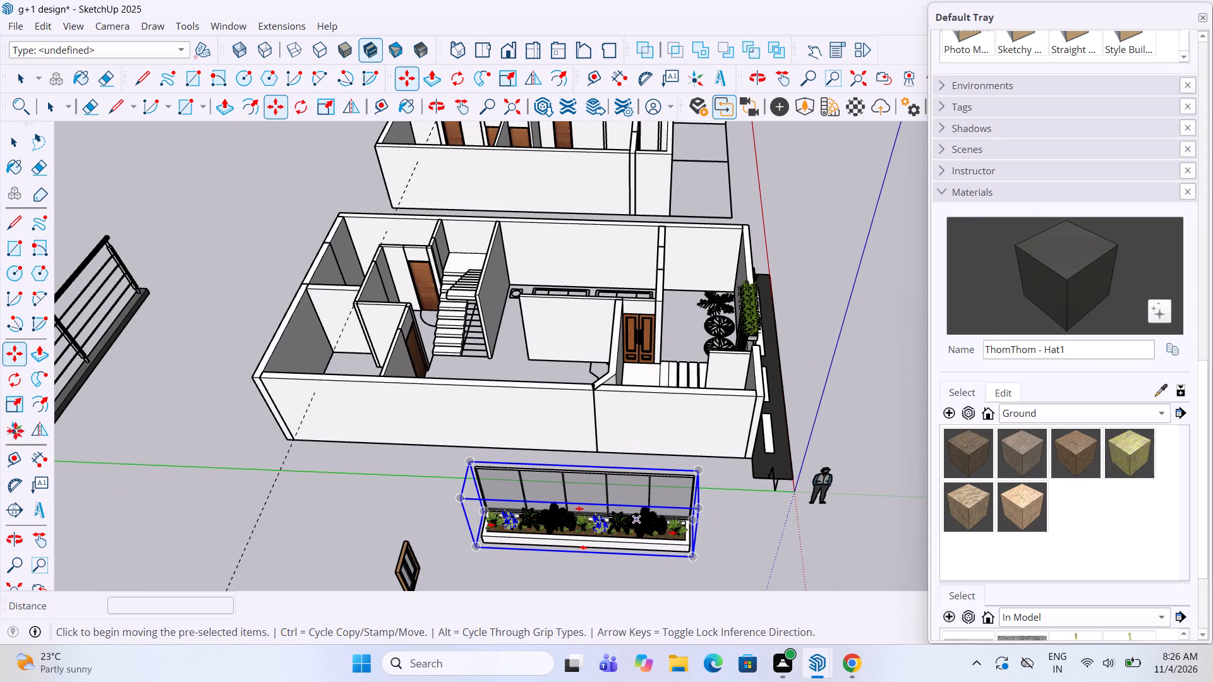
left_click(18, 376)
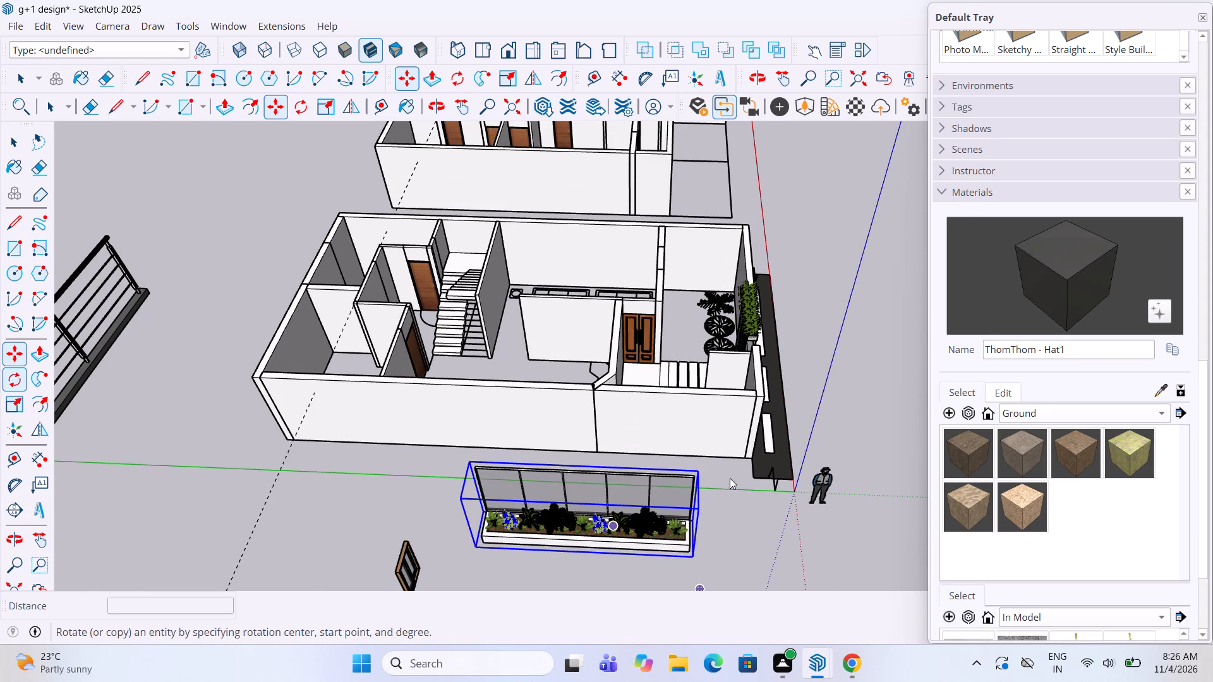
scroll(610, 369, "down", 7)
scroll(625, 489, "up", 1)
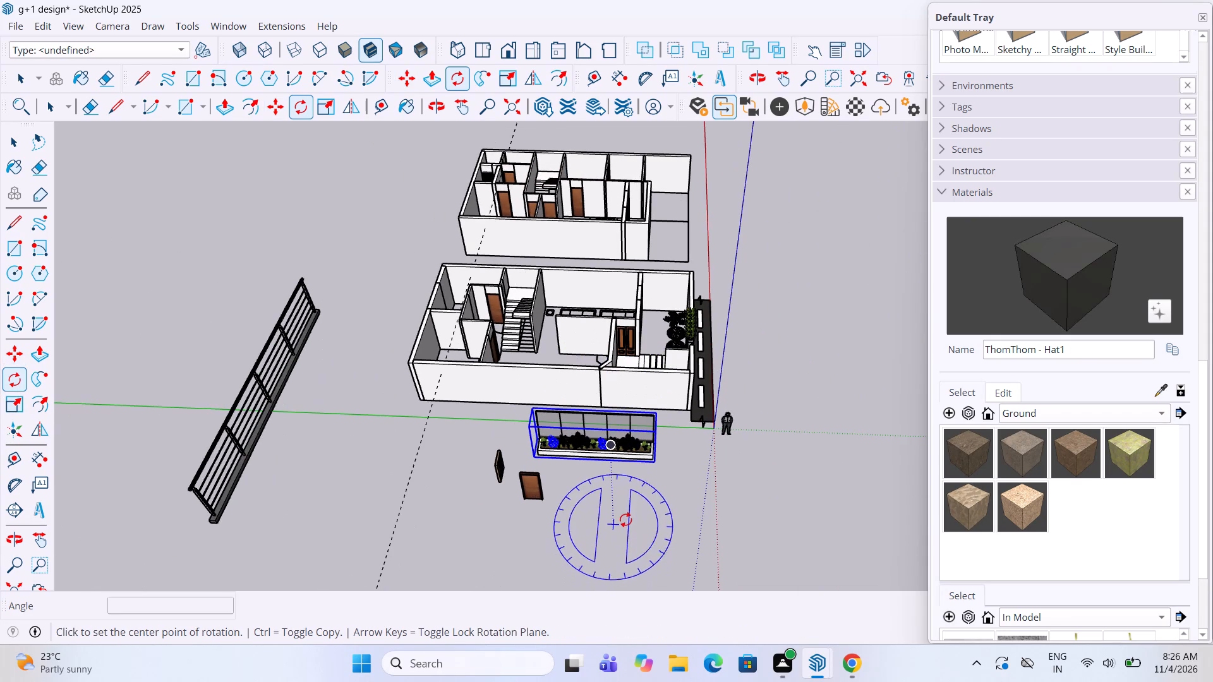
left_click(625, 518)
left_click(644, 518)
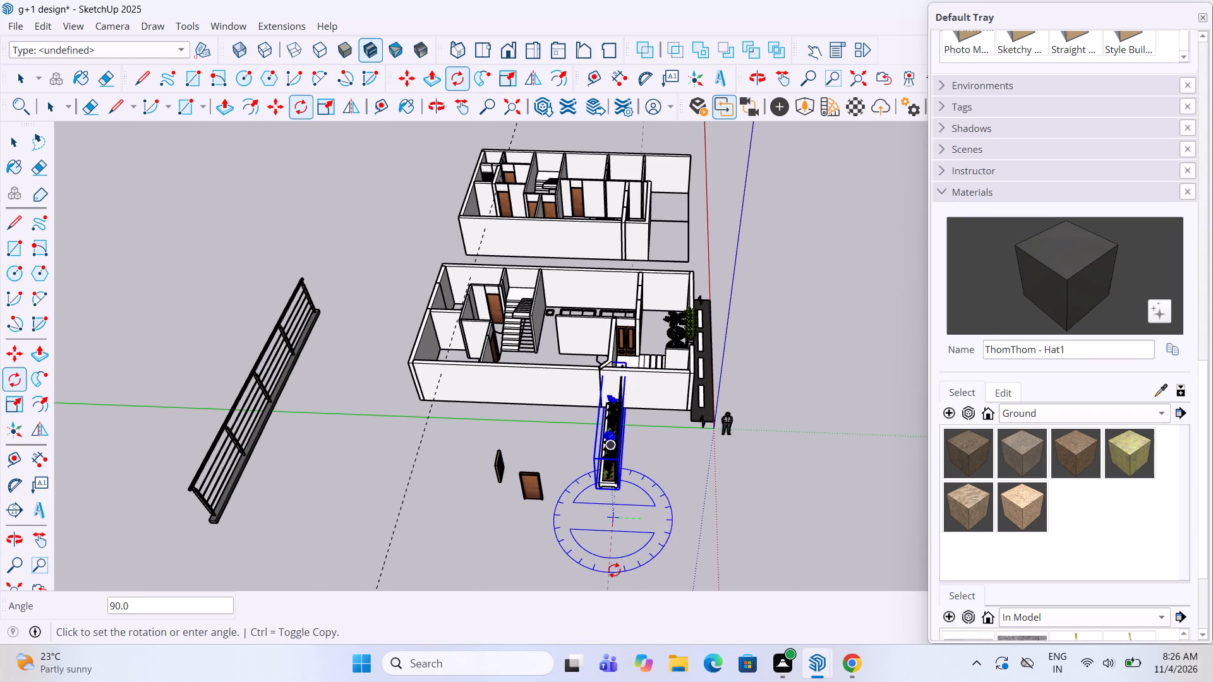
left_click(614, 571)
Move the rotated planter by its end corner from outside the side wall to the front courtyard by the gate.
scroll(610, 442, "up", 2)
middle_click_drag(679, 333, 650, 326)
scroll(650, 380, "up", 2)
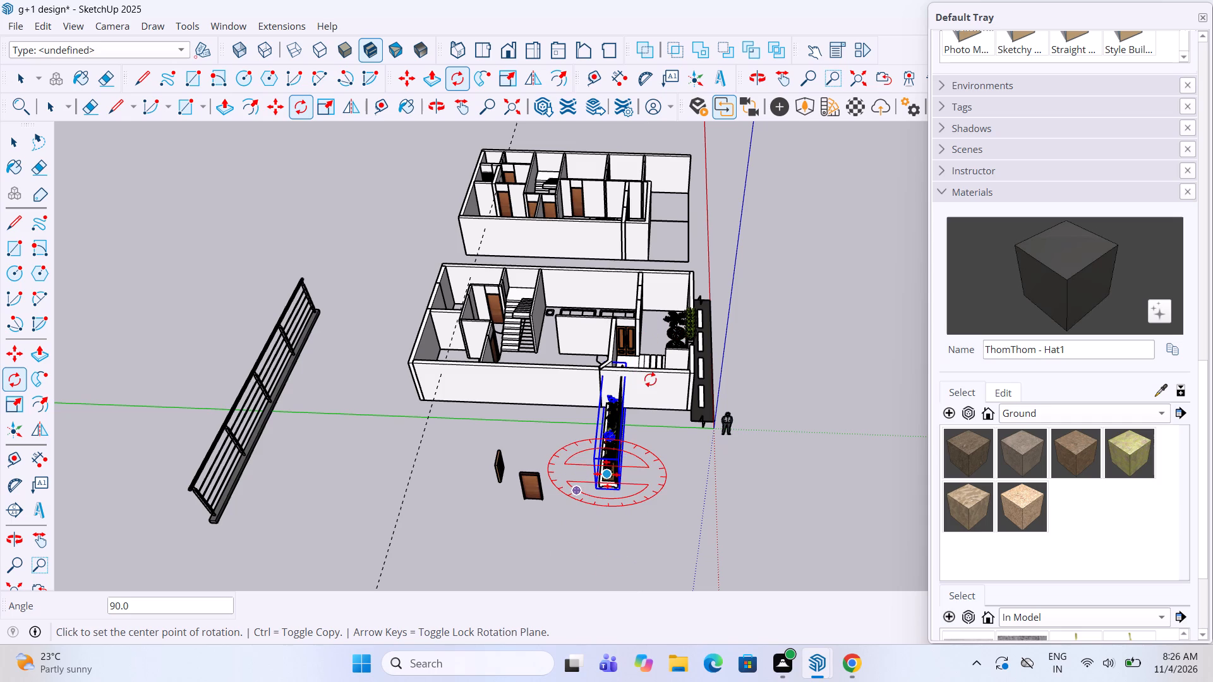
scroll(650, 380, "up", 9)
scroll(739, 454, "up", 3)
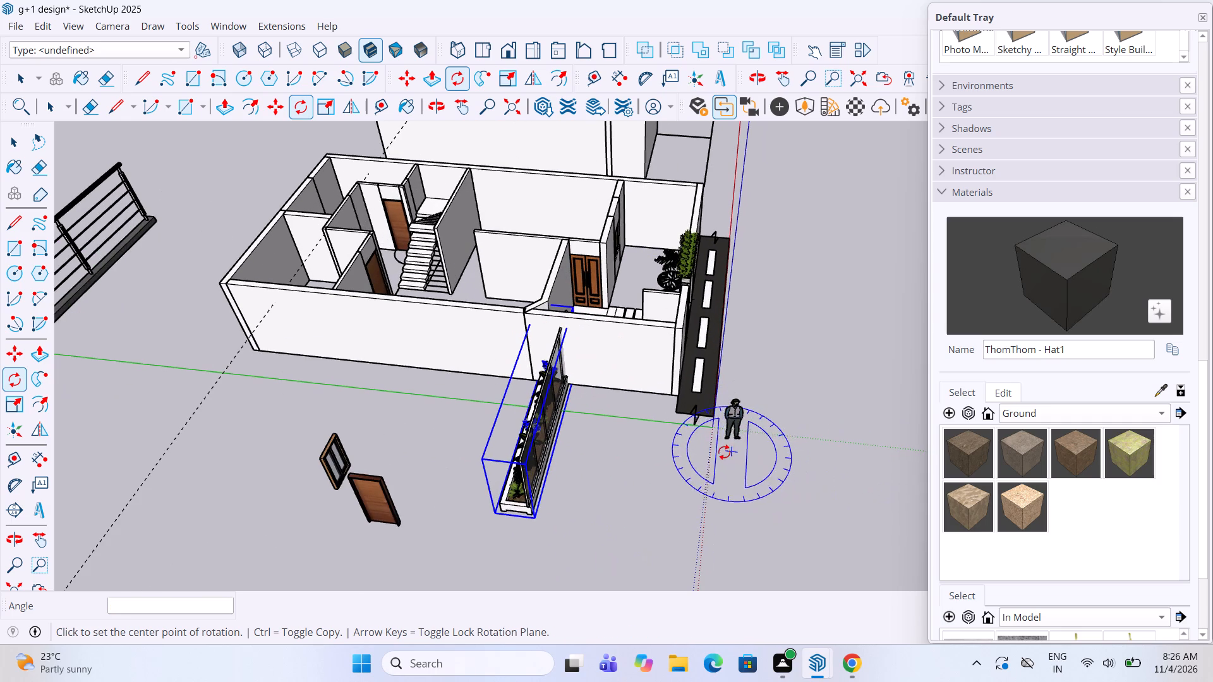
key("m")
scroll(531, 383, "up", 1)
middle_click_drag(531, 383, 847, 548)
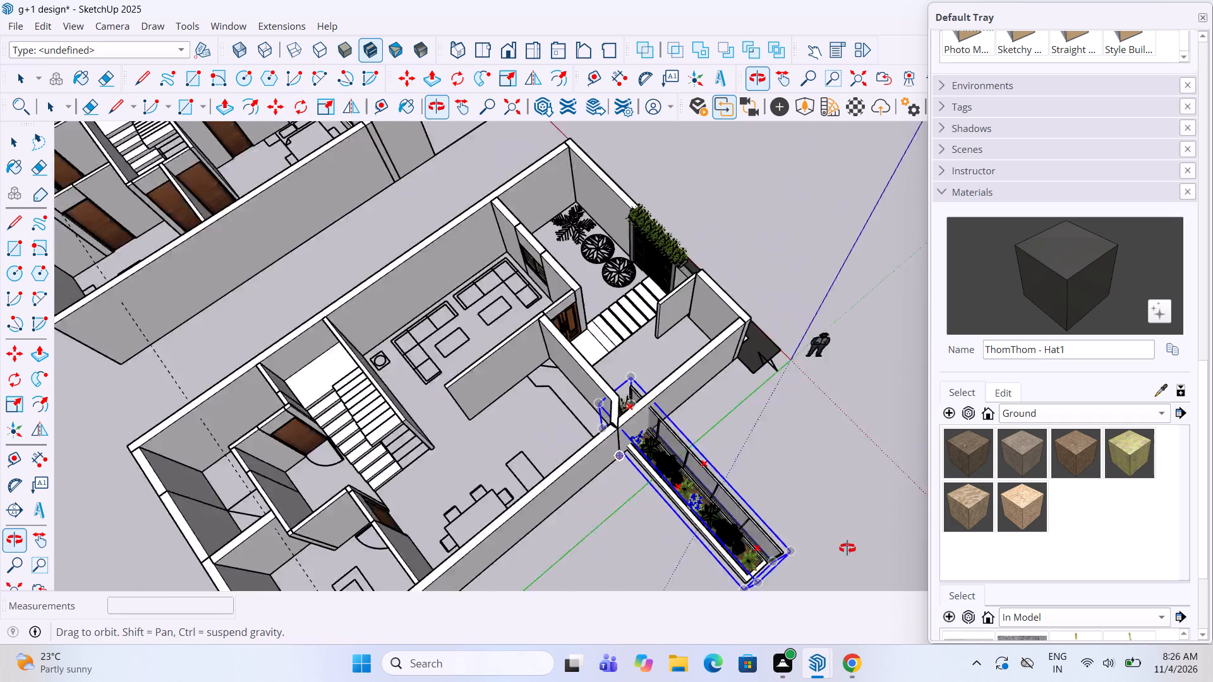
middle_click_drag(847, 548, 852, 551)
middle_click_drag(636, 394, 656, 392)
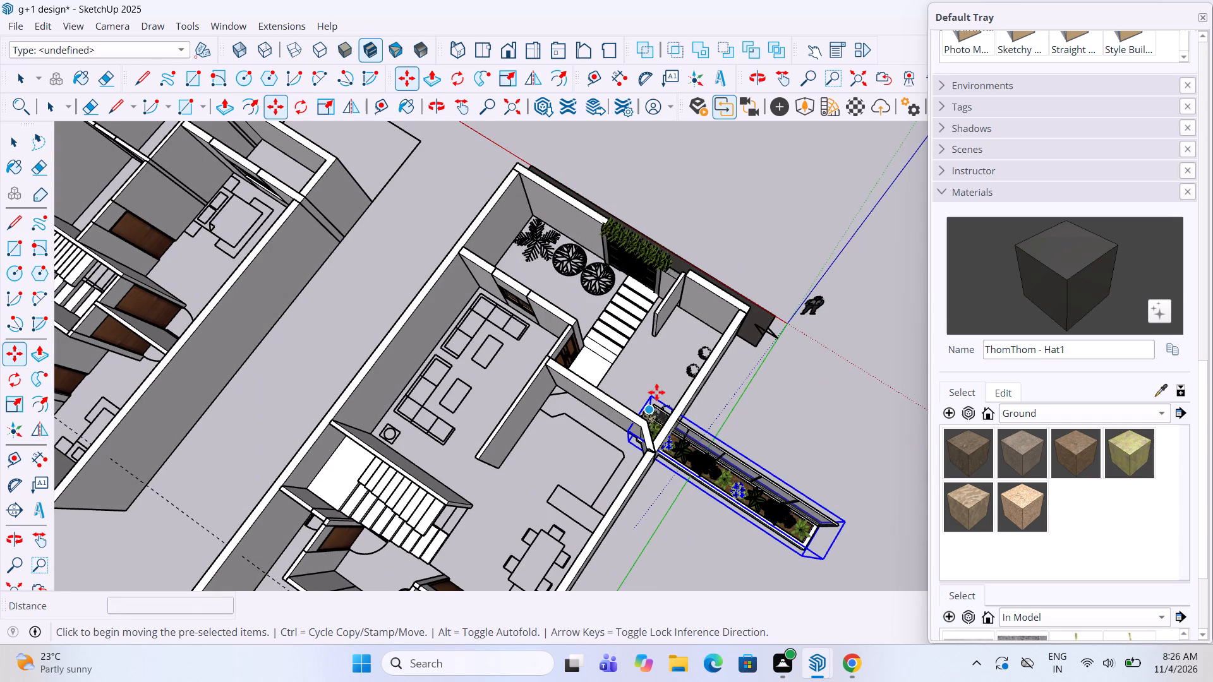
middle_click_drag(656, 392, 866, 407)
middle_click_drag(596, 411, 778, 411)
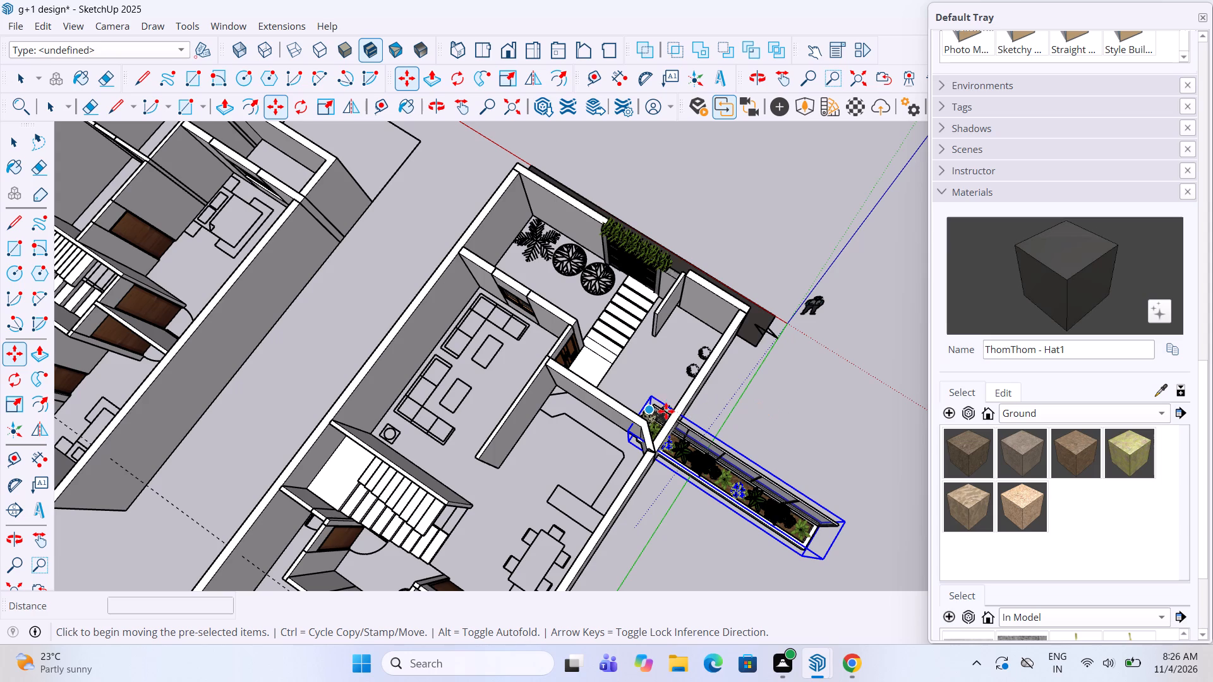
left_click(651, 407)
scroll(623, 440, "down", 8)
scroll(665, 354, "up", 4)
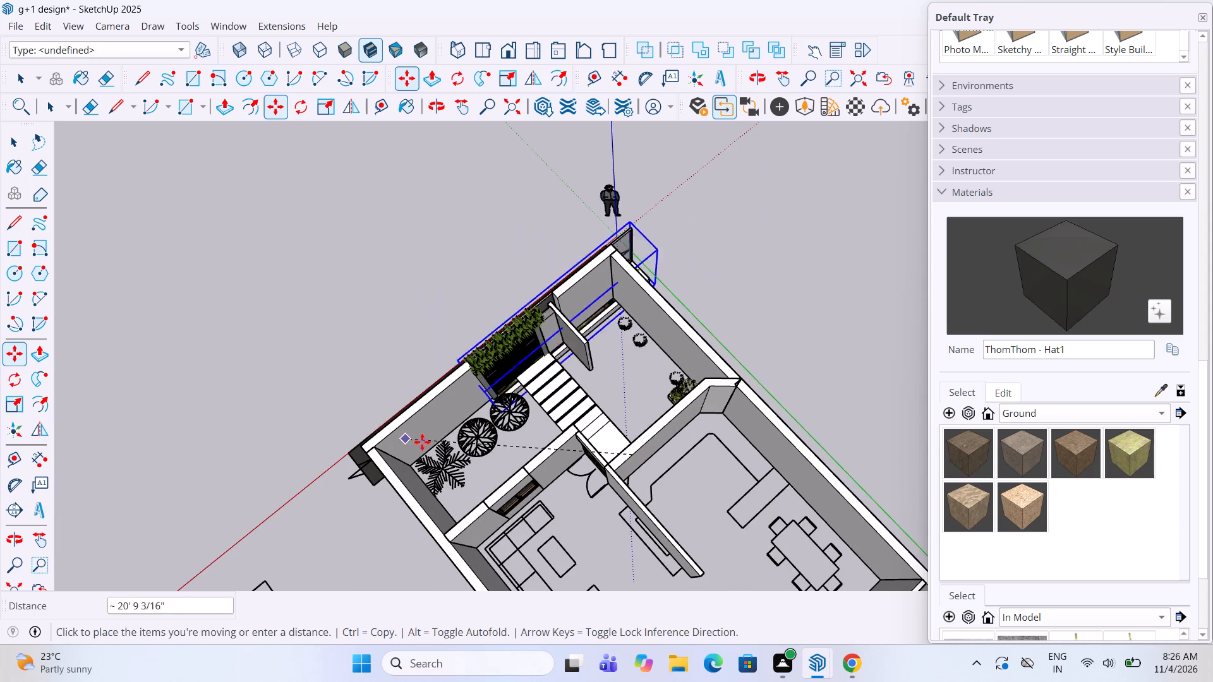
scroll(422, 443, "up", 3)
left_click(402, 482)
Move the planter about 10' 7" along the red axis toward the courtyard's side wall.
scroll(440, 451, "up", 5)
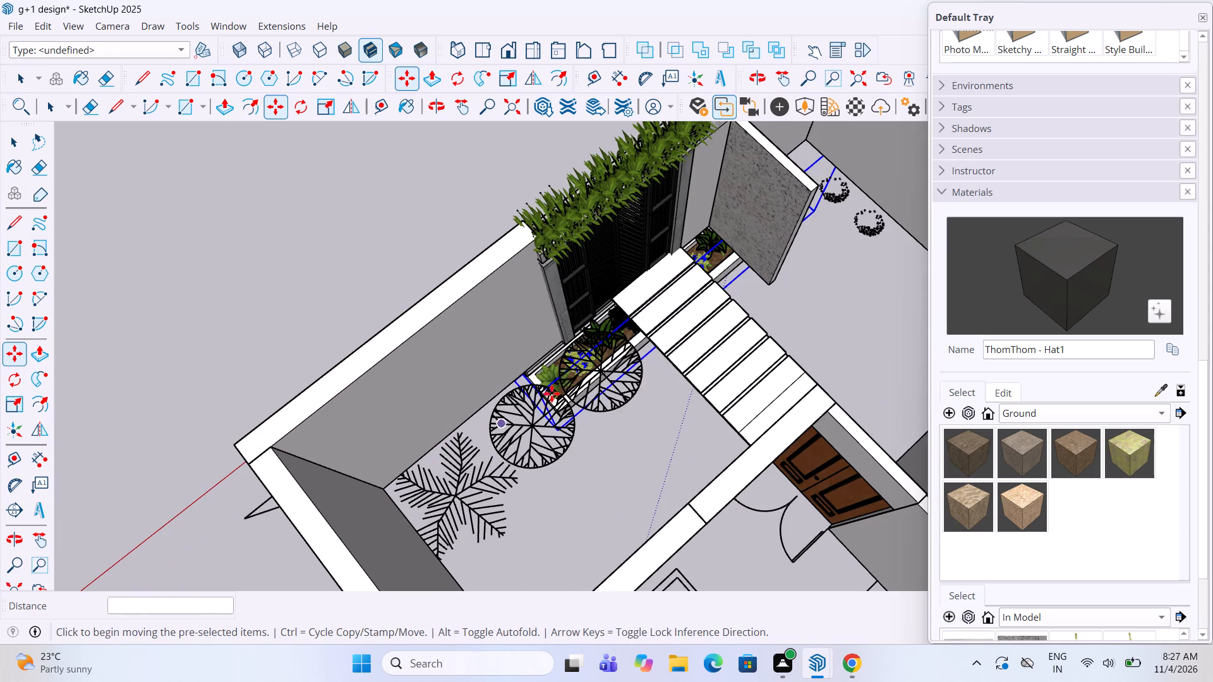
left_click(528, 375)
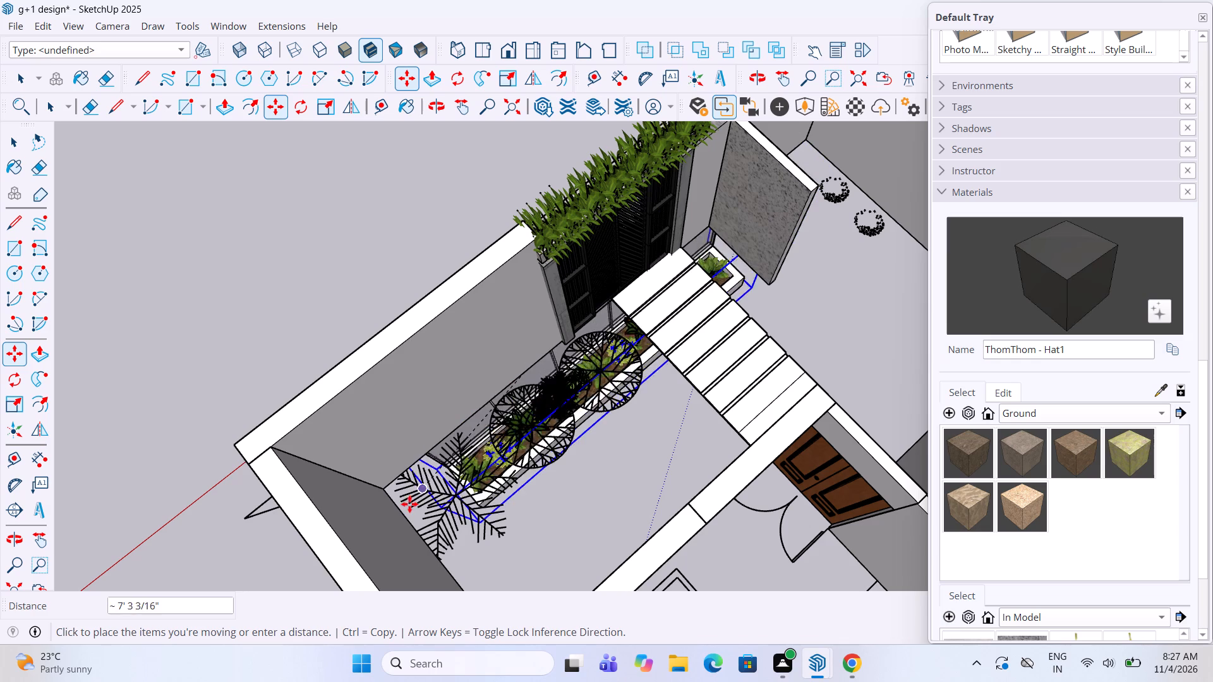
left_click(322, 528)
Move the planter about 2' 6" toward the corner where the front wall meets the side wall.
scroll(693, 500, "down", 4)
middle_click_drag(696, 505, 635, 475)
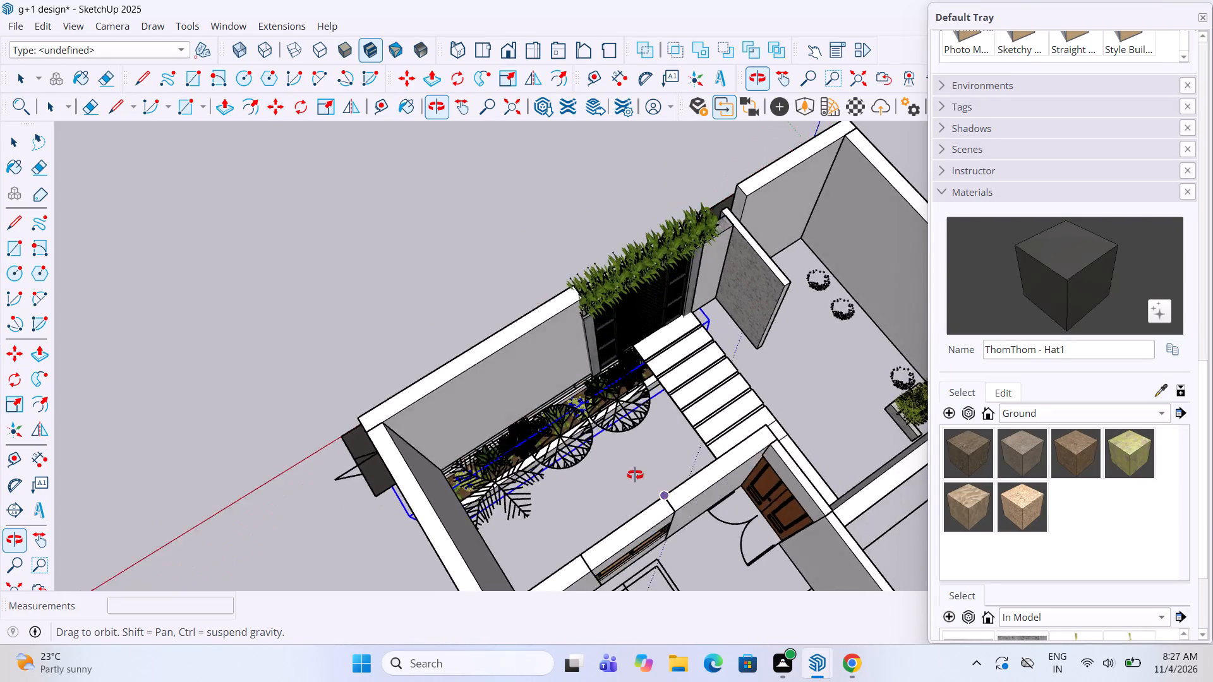
middle_click_drag(635, 475, 442, 448)
scroll(542, 387, "up", 5)
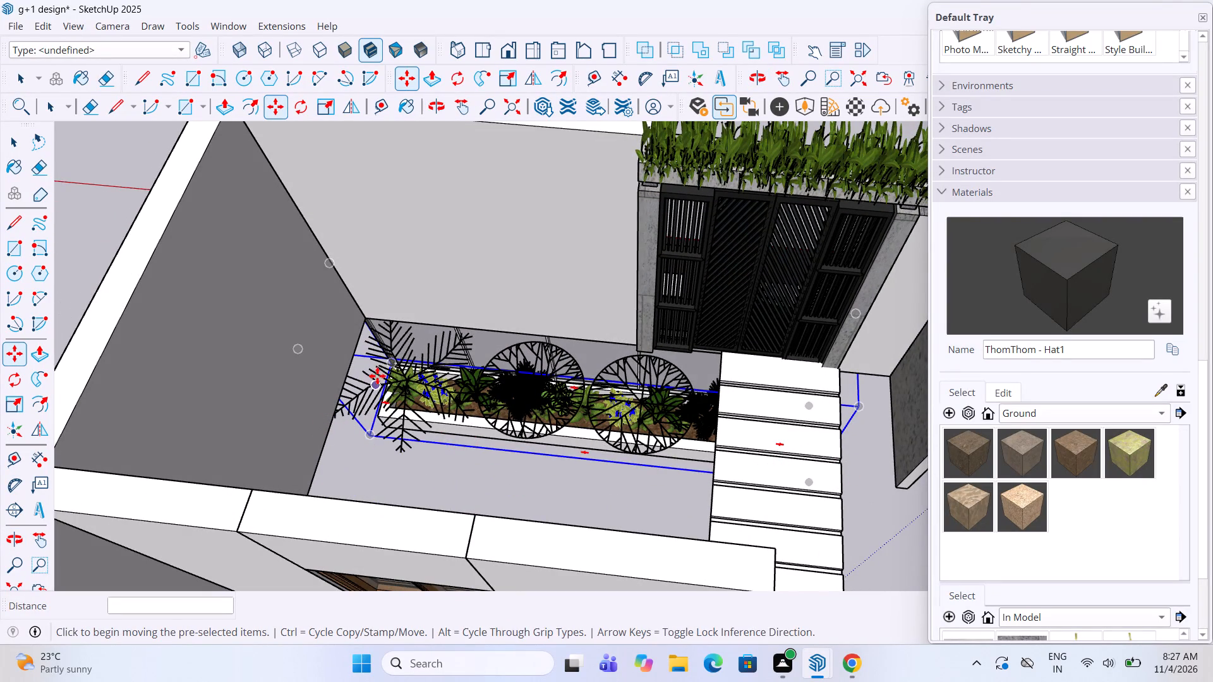
left_click(394, 366)
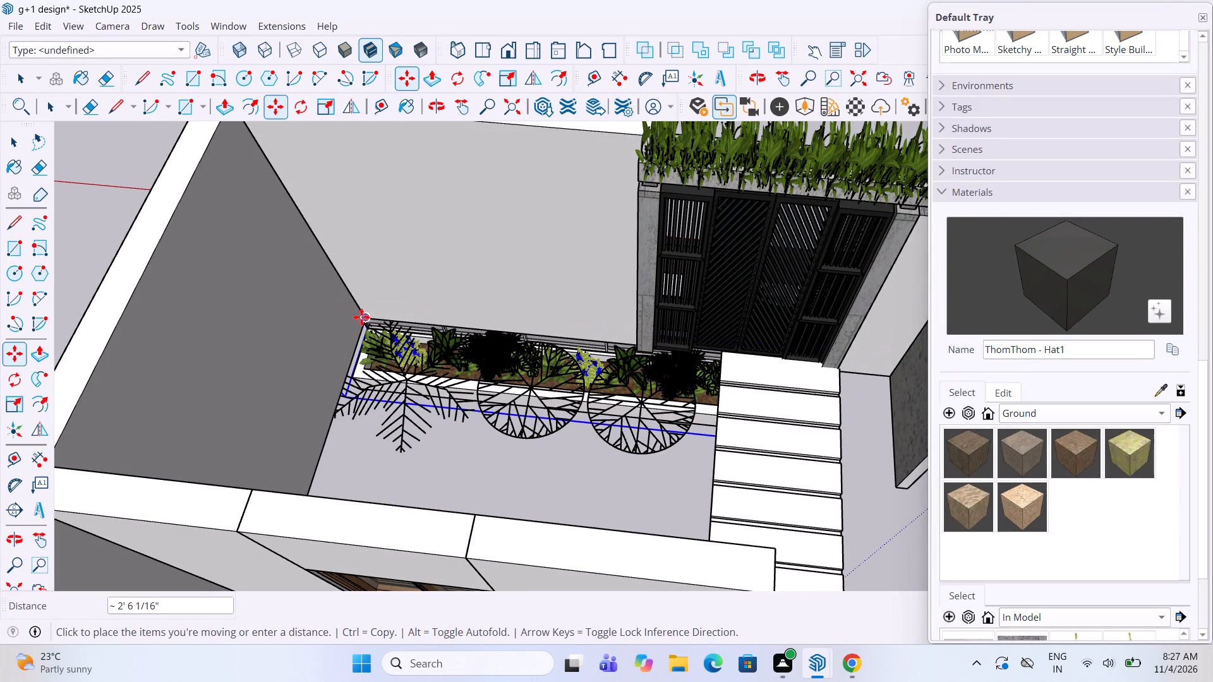
left_click(360, 318)
Move the planter by its bottom corner about 11' 9" to the outer base corner of the side wall.
scroll(378, 460, "down", 4)
middle_click_drag(413, 458, 810, 172)
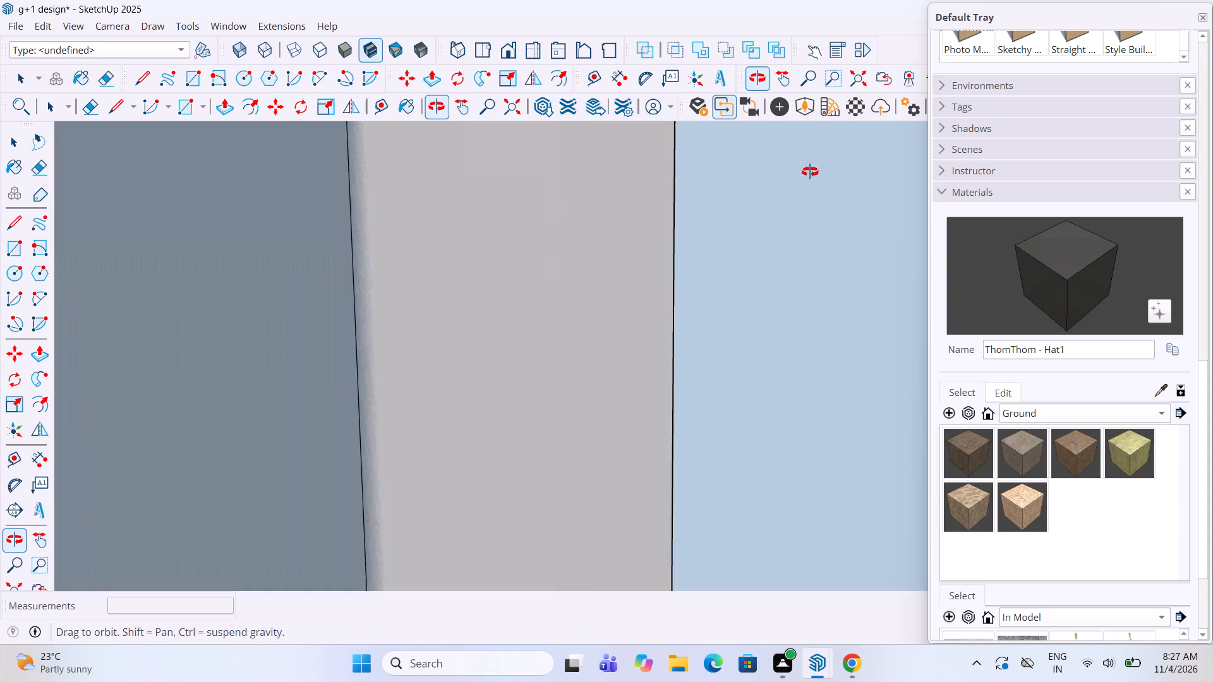
middle_click_drag(810, 172, 711, 183)
scroll(641, 236, "down", 15)
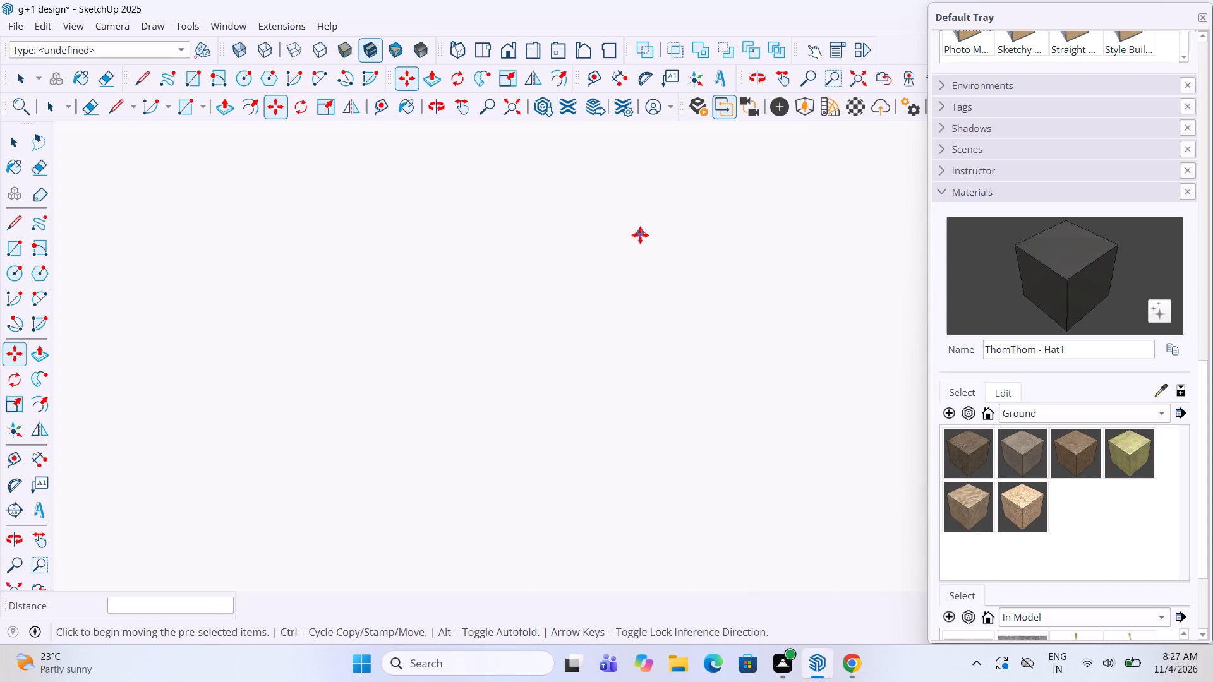
scroll(640, 235, "down", 3)
key("x")
scroll(599, 305, "down", 6)
key("x")
middle_click_drag(601, 292, 617, 355)
scroll(664, 268, "down", 10)
middle_click_drag(664, 268, 663, 284)
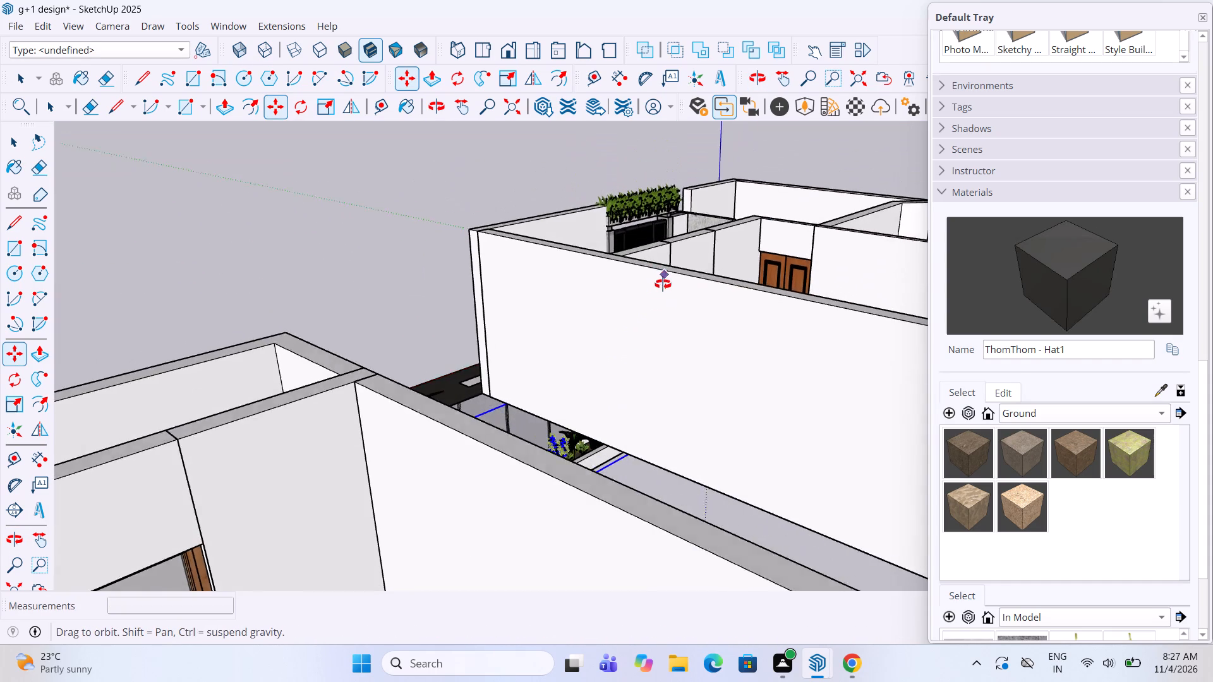
middle_click_drag(663, 284, 652, 335)
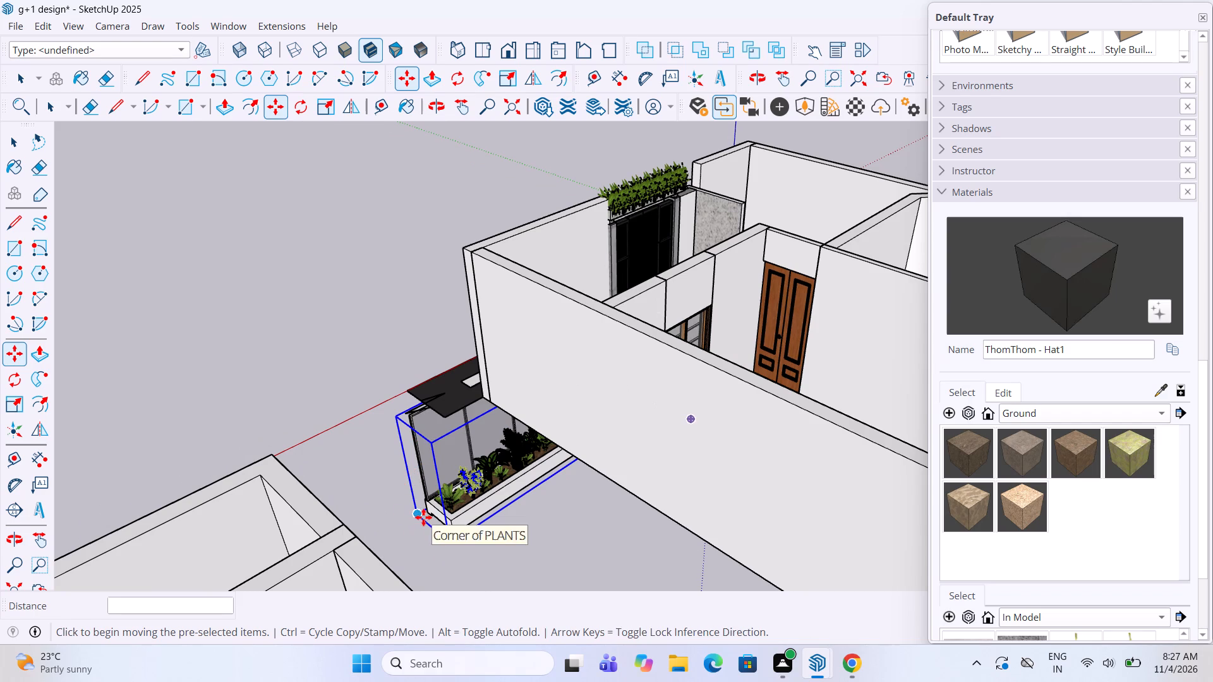
left_click(417, 517)
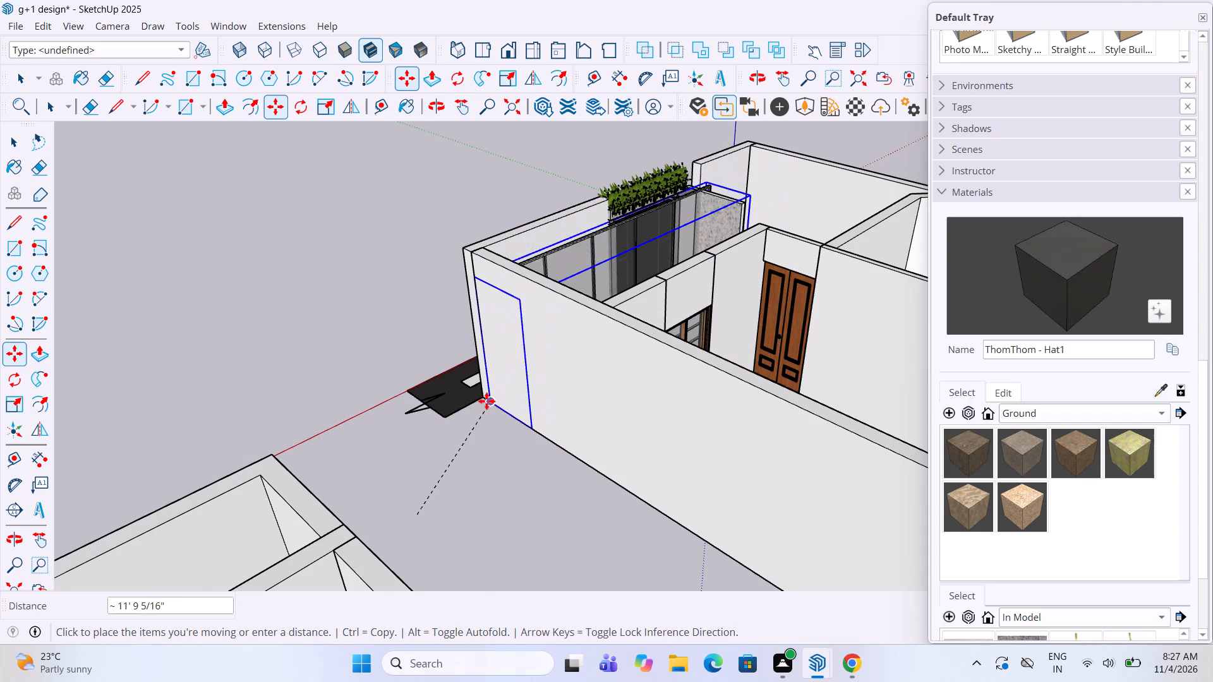
left_click(484, 398)
Deselect the planter and examine its fit against the front wall, gate and entrance steps.
scroll(426, 460, "down", 4)
scroll(716, 277, "up", 1)
middle_click_drag(716, 277, 479, 421)
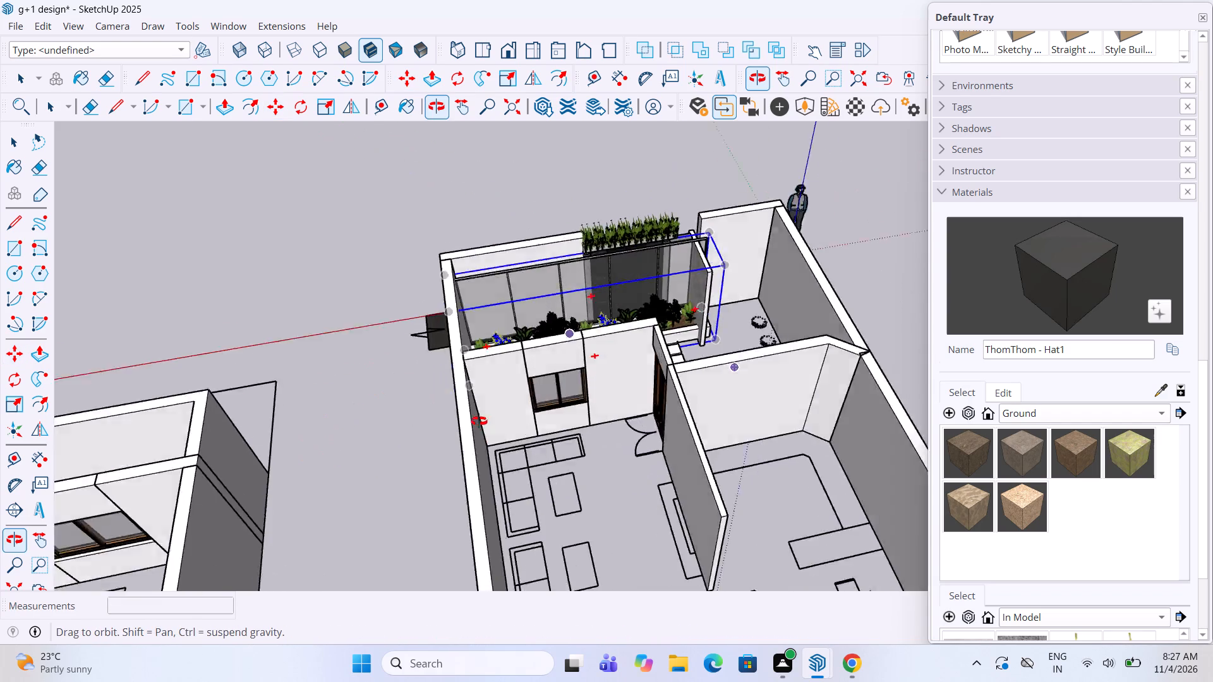
middle_click_drag(479, 421, 468, 436)
scroll(692, 222, "up", 15)
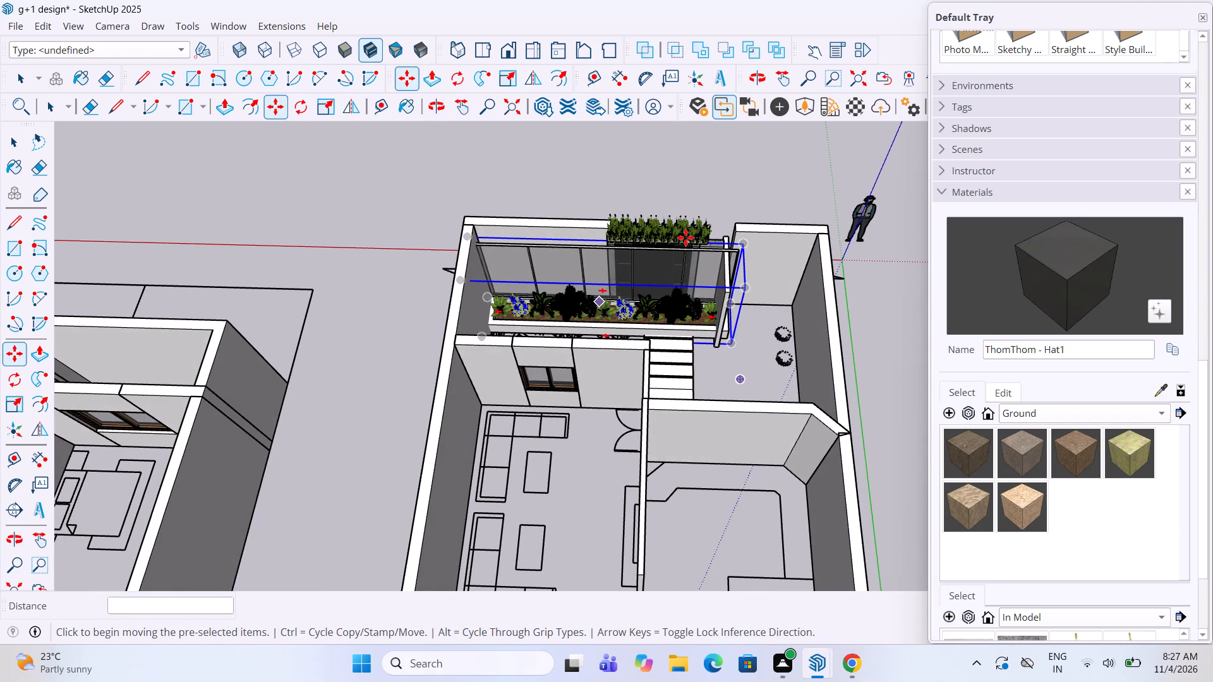
key("space")
left_click(696, 190)
scroll(555, 387, "up", 4)
scroll(697, 219, "up", 4)
middle_click(697, 218)
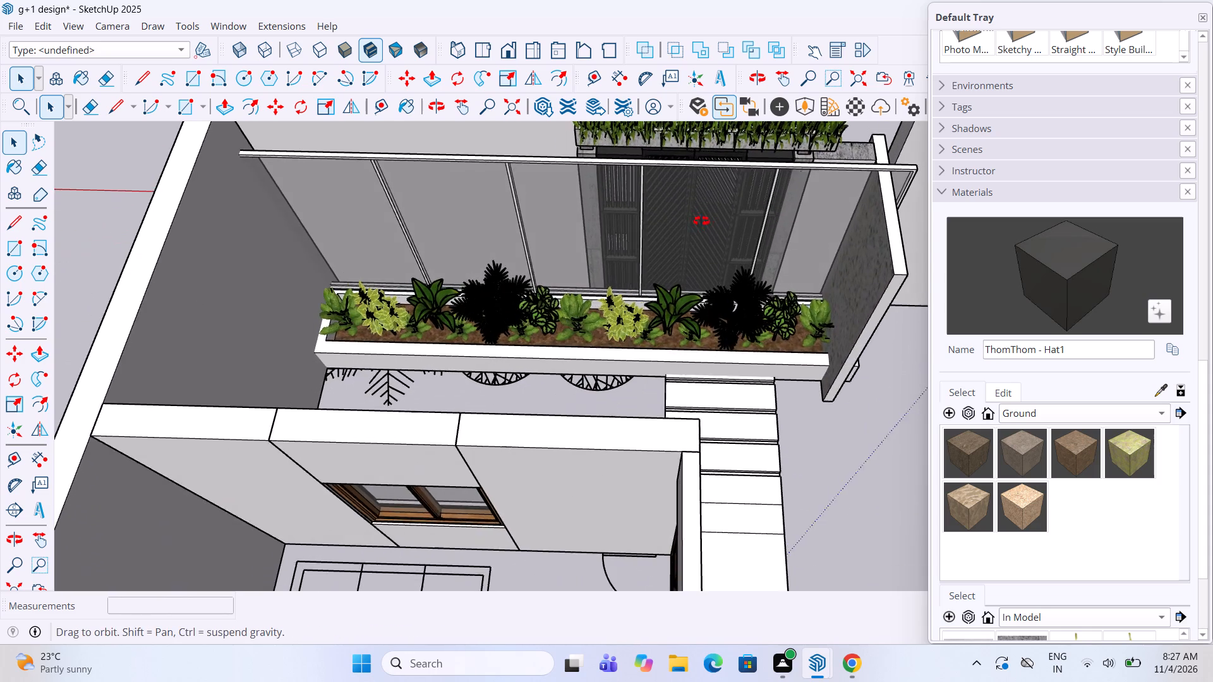
Scale the PLANTS planter along its green axis, shortening it from the entrance steps back to the gate's near pillar.
left_click(647, 306)
scroll(603, 337, "down", 4)
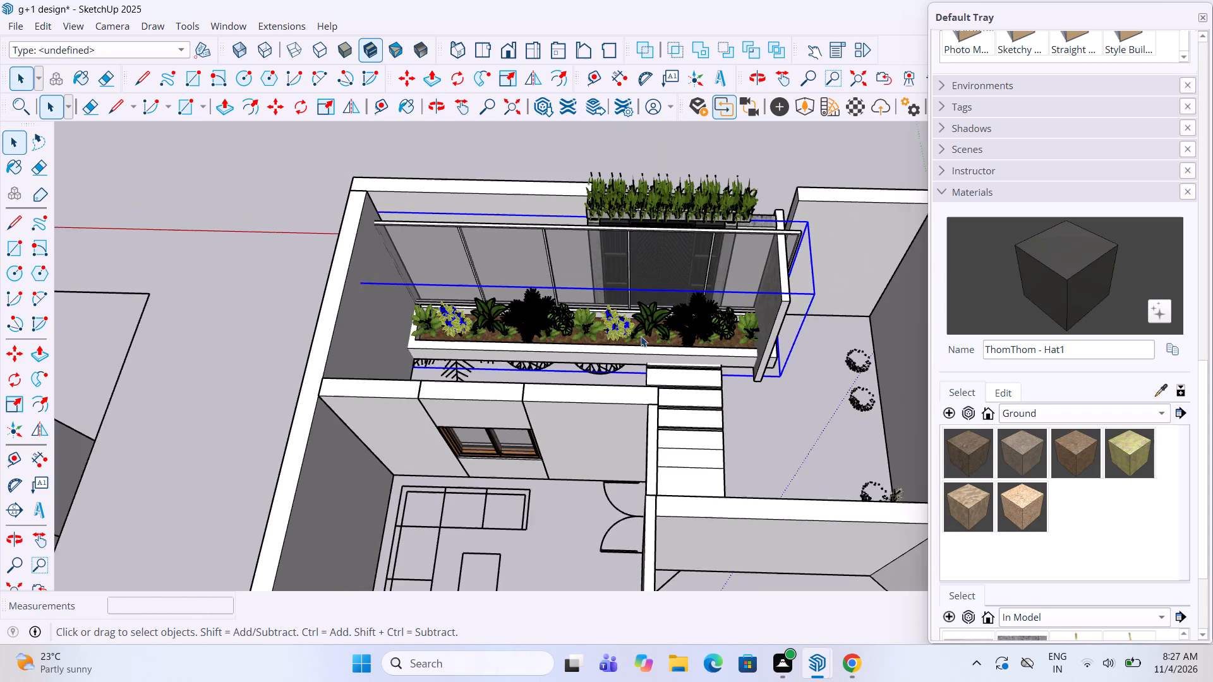
scroll(761, 305, "up", 3)
key("s")
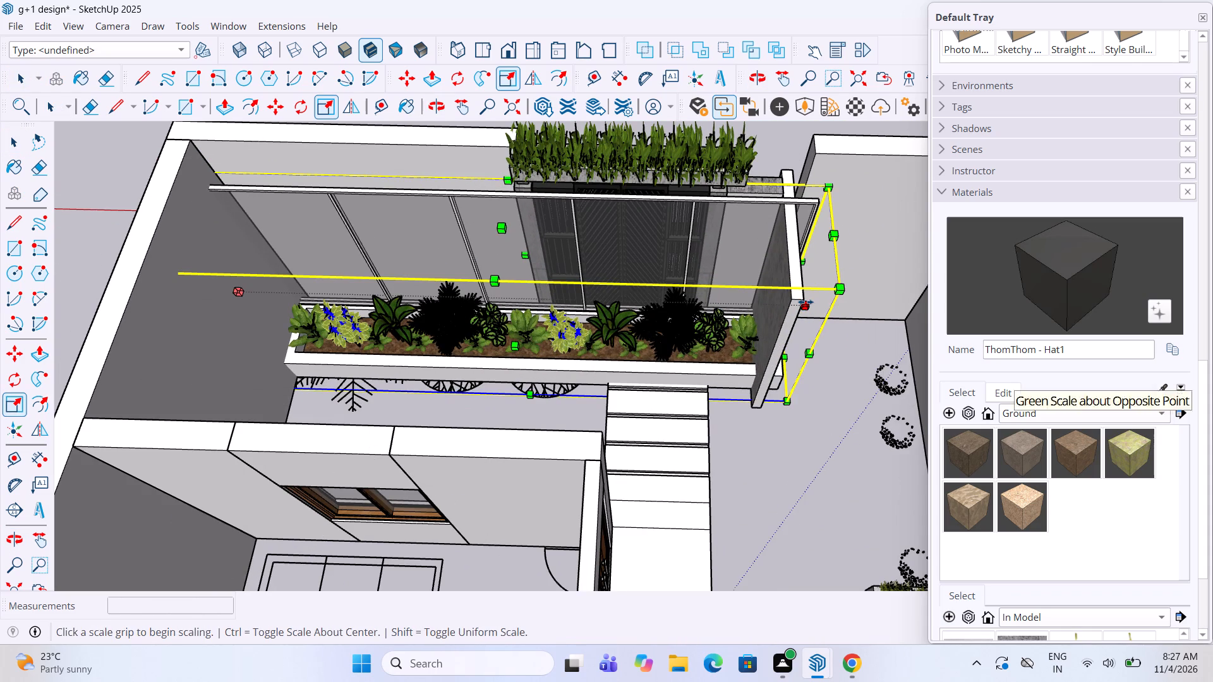
left_click_drag(806, 302, 628, 285)
left_click_drag(627, 285, 581, 281)
left_click_drag(560, 281, 553, 281)
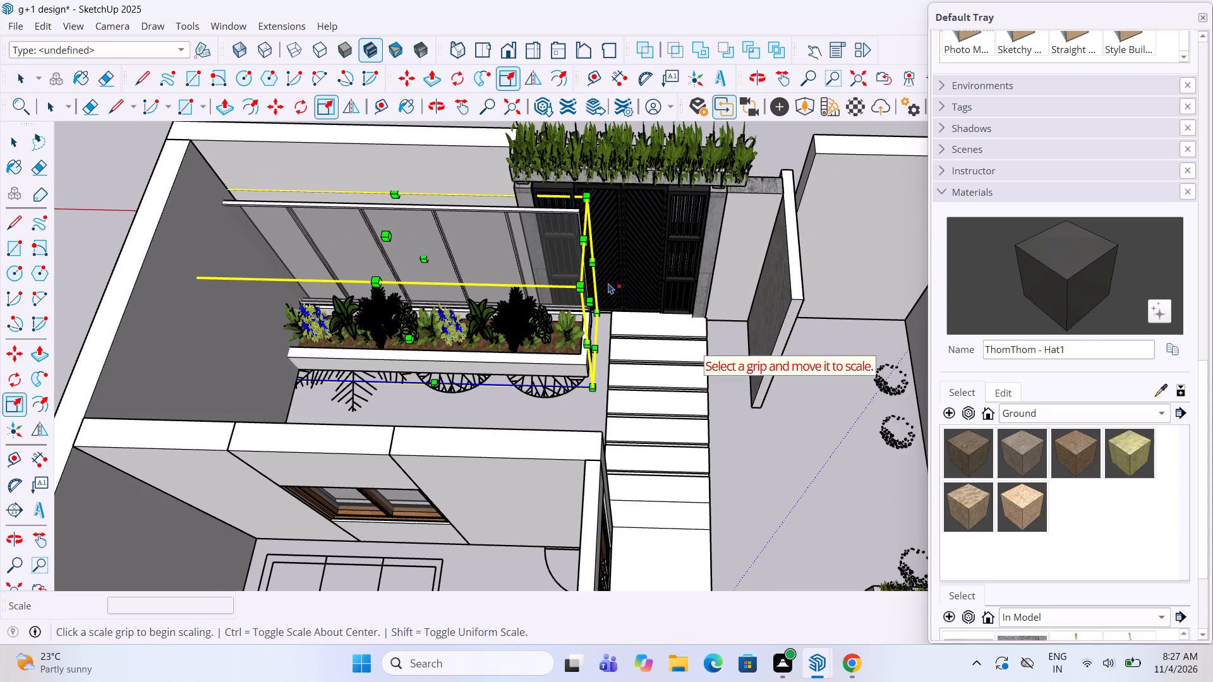
left_click_drag(586, 305, 529, 294)
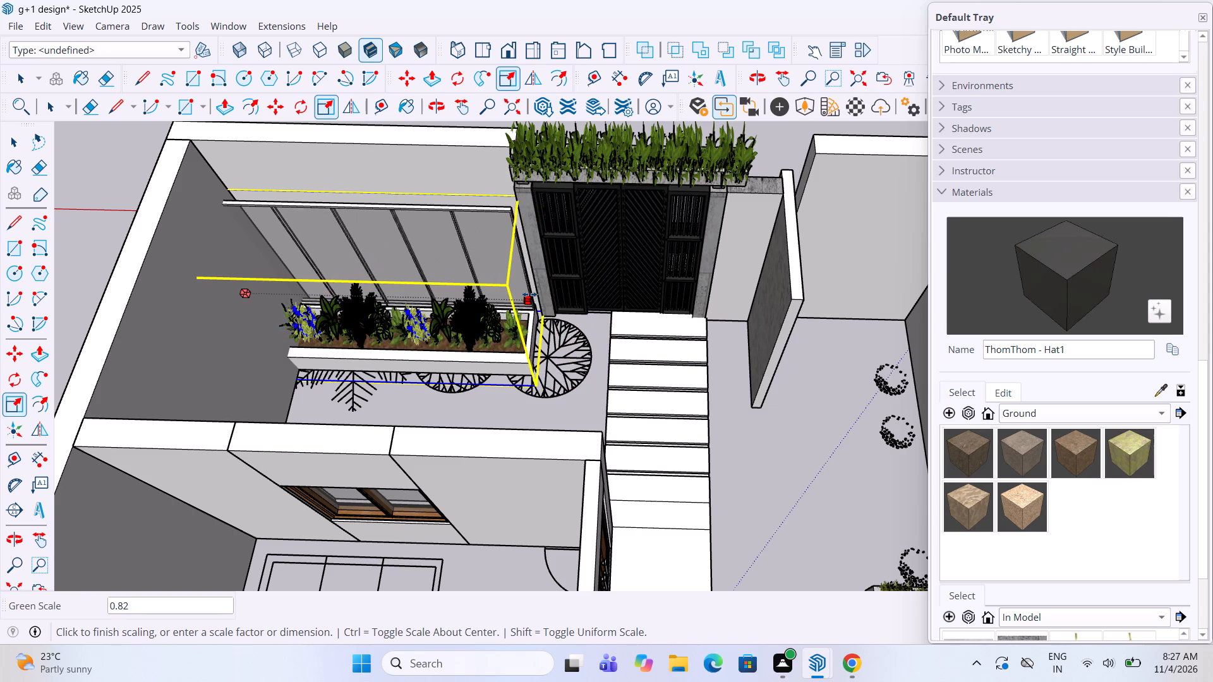
left_click_drag(529, 294, 538, 295)
key("space")
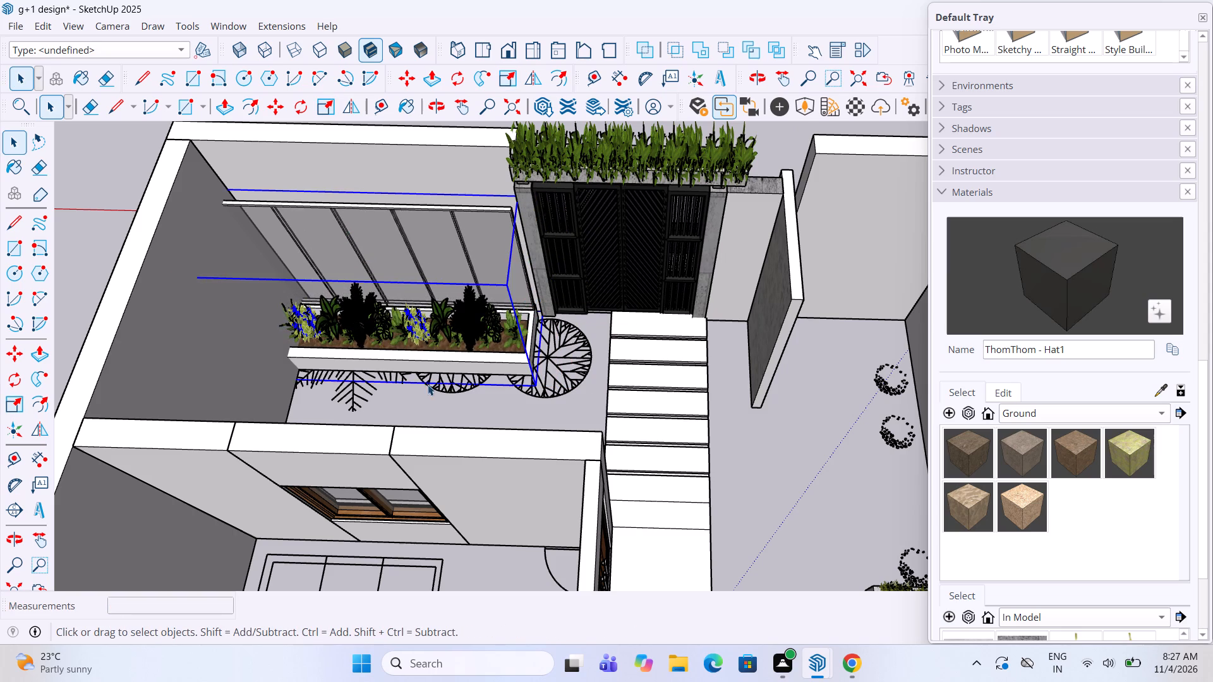
scroll(433, 393, "down", 4)
left_click(429, 211)
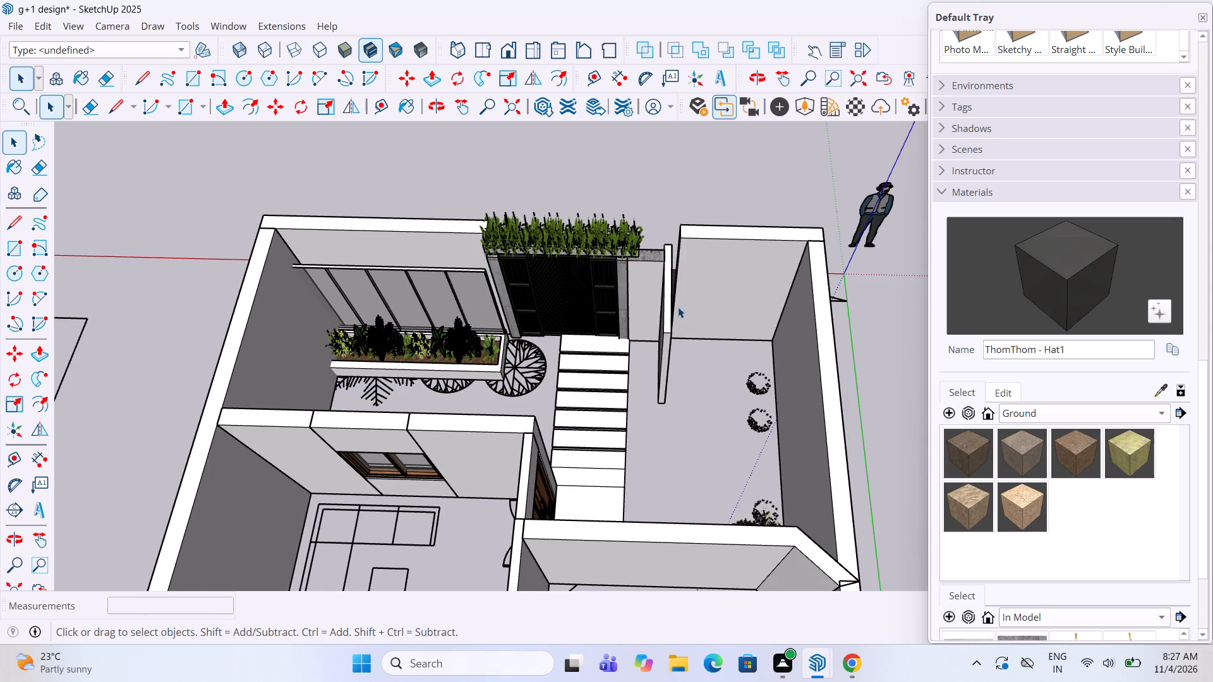
Scale the planter by about 1.01 along its green axis to extend its gate-side end slightly.
scroll(678, 307, "down", 3)
scroll(371, 330, "up", 3)
scroll(432, 270, "up", 3)
middle_click_drag(434, 265, 444, 251)
scroll(542, 392, "up", 3)
left_click(543, 376)
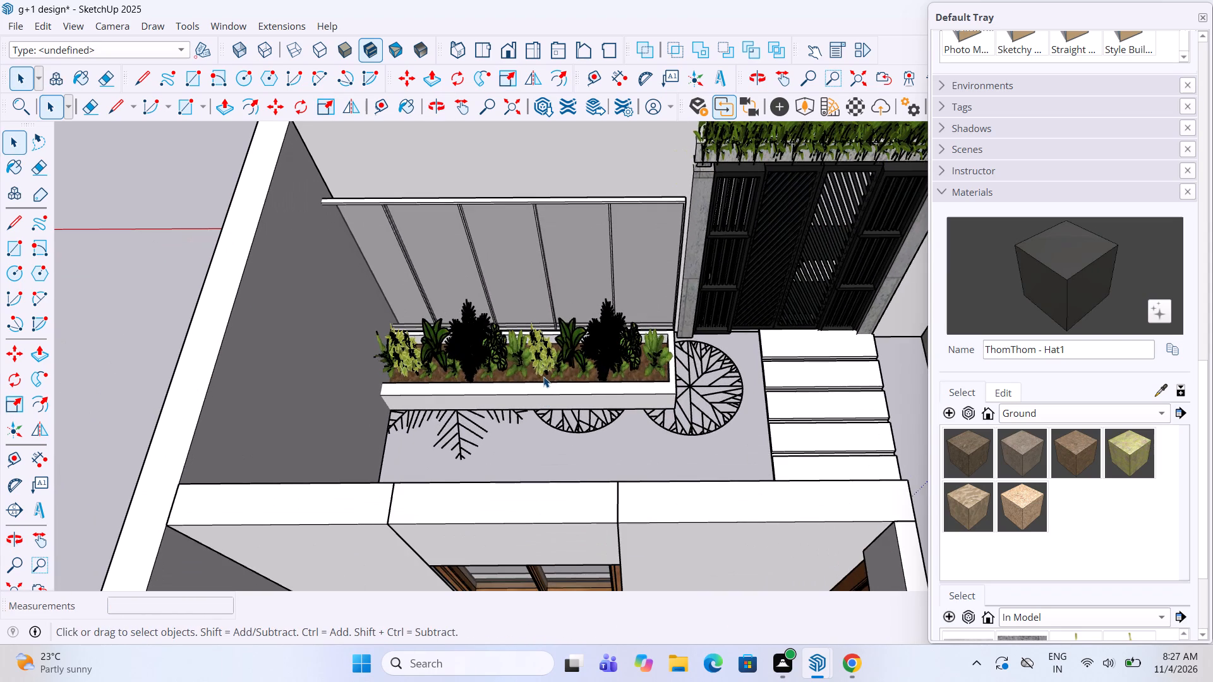
key("s")
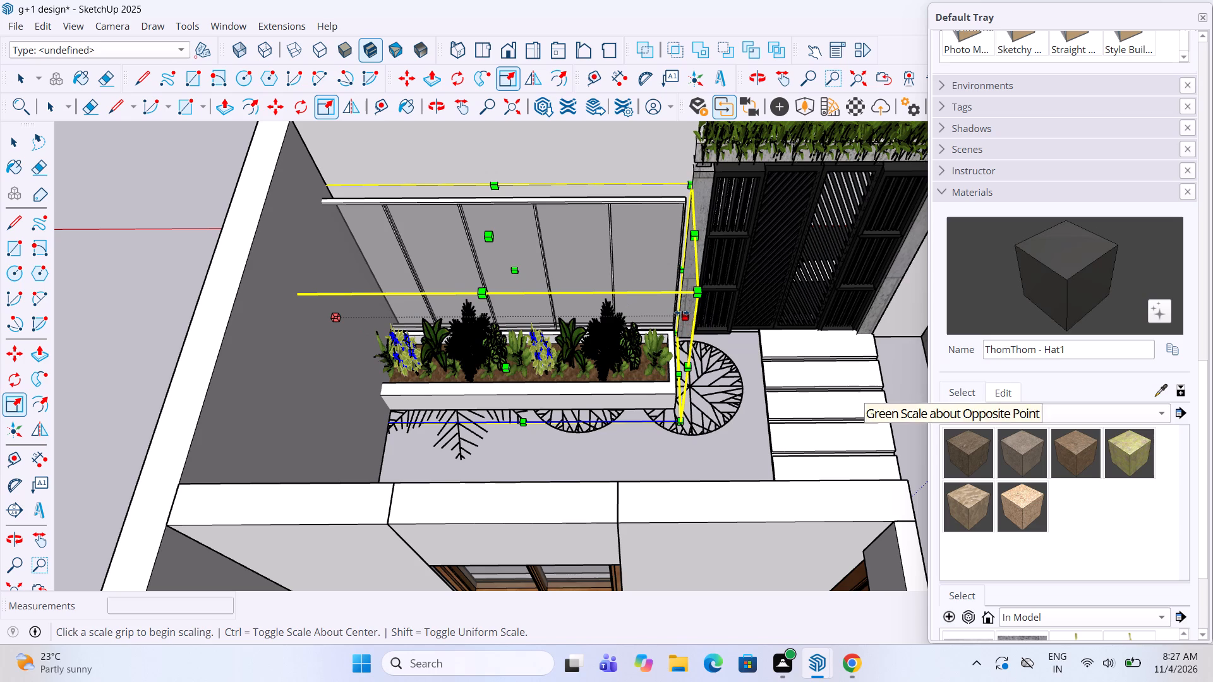
left_click_drag(683, 313, 689, 314)
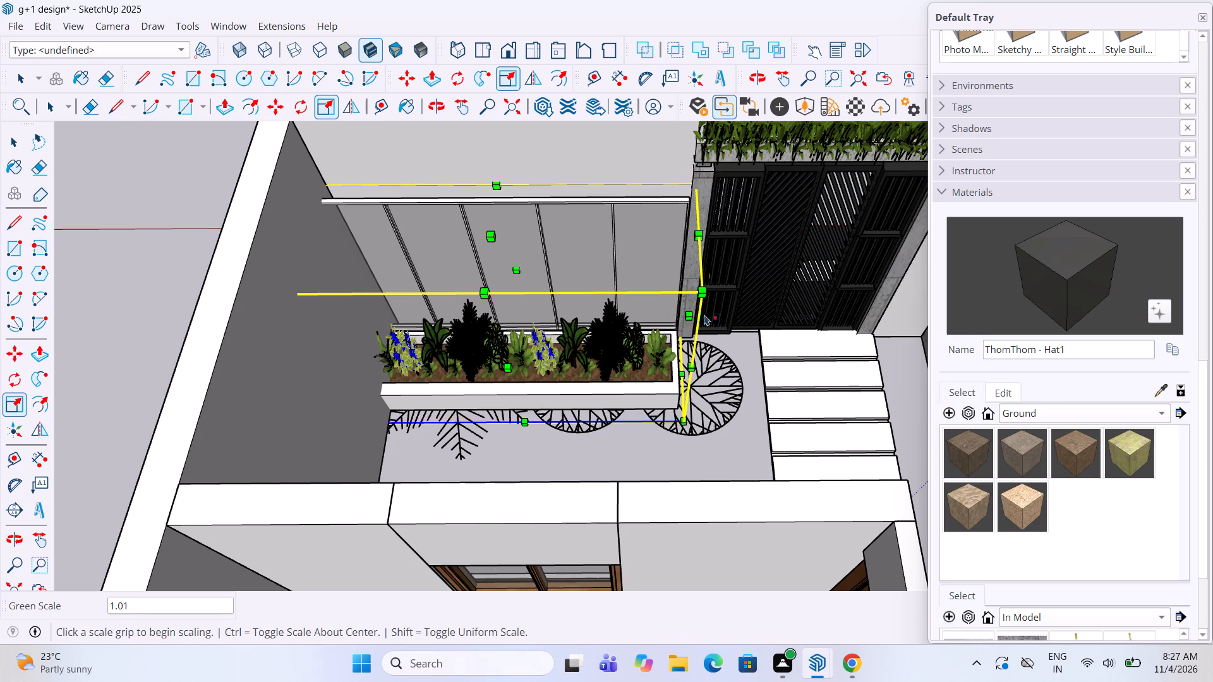
Scale the planter's opposite end inward along the green axis so it sits clear of the courtyard's side wall, and deselect it.
double_click(337, 311)
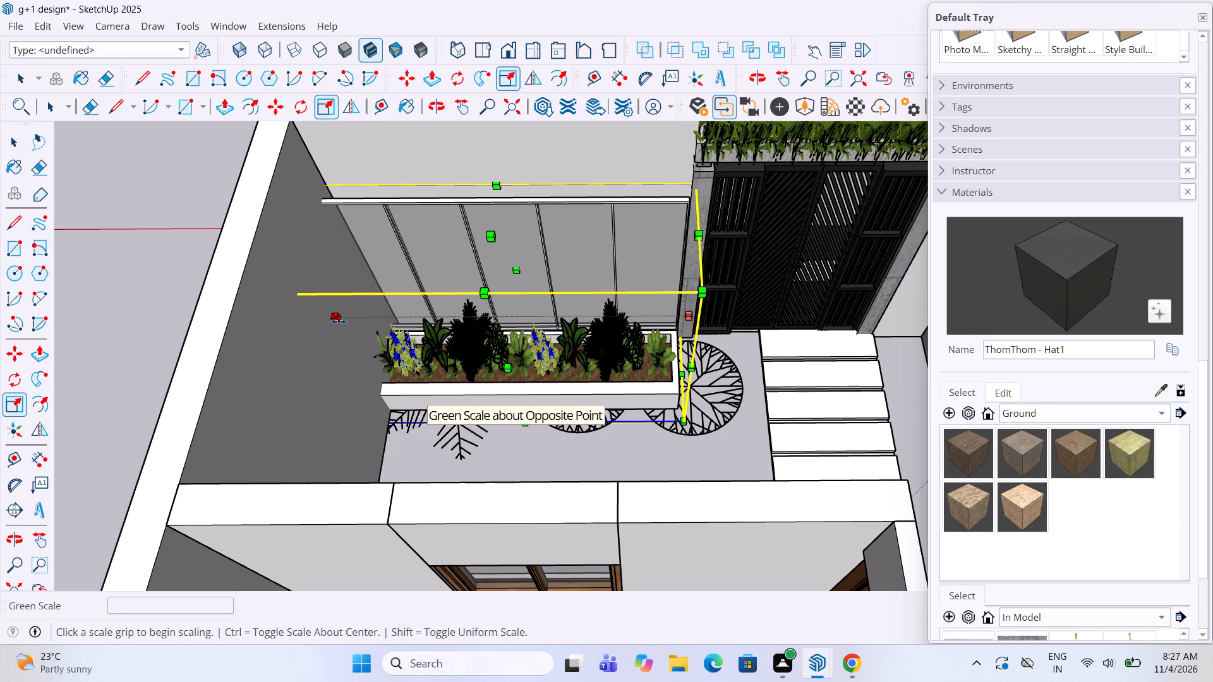
left_click_drag(339, 321, 354, 321)
left_click_drag(354, 321, 203, 245)
key("space")
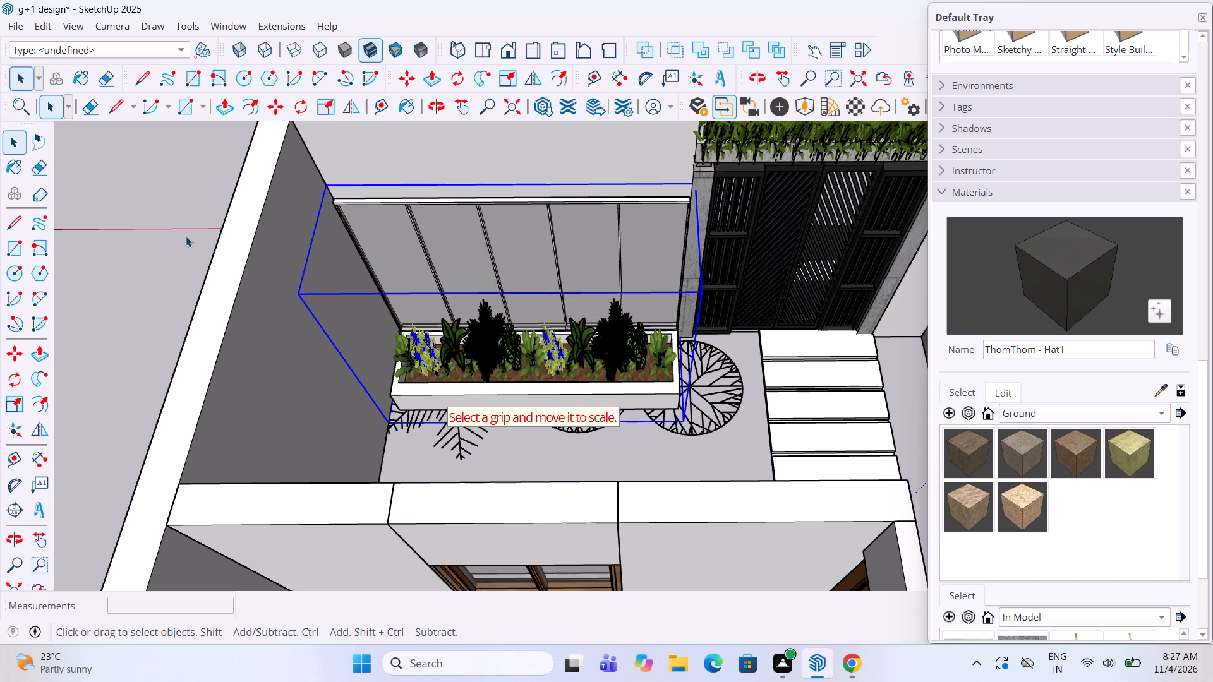
left_click(145, 234)
Examine the resized planter in the front courtyard and its relation to the gate, steps and ground-floor layout.
scroll(515, 382, "down", 8)
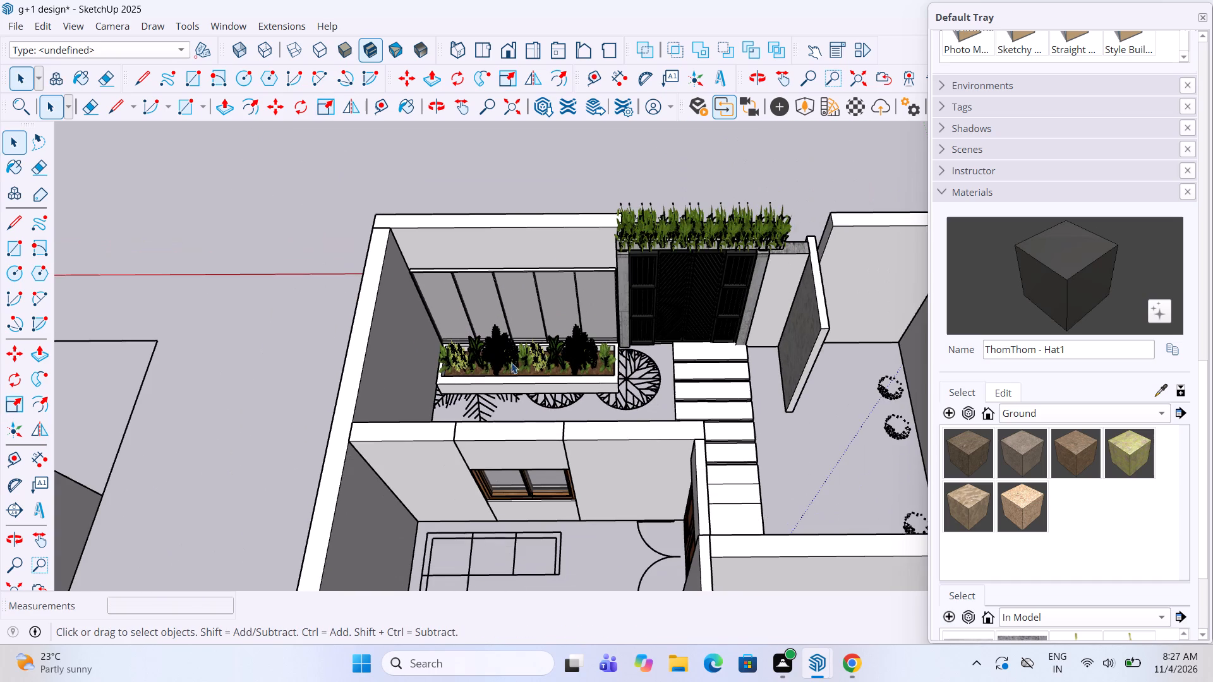
left_click(286, 379)
scroll(582, 397, "up", 3)
middle_click_drag(582, 397, 537, 473)
scroll(537, 473, "down", 4)
scroll(587, 393, "down", 3)
middle_click_drag(699, 416, 52, 411)
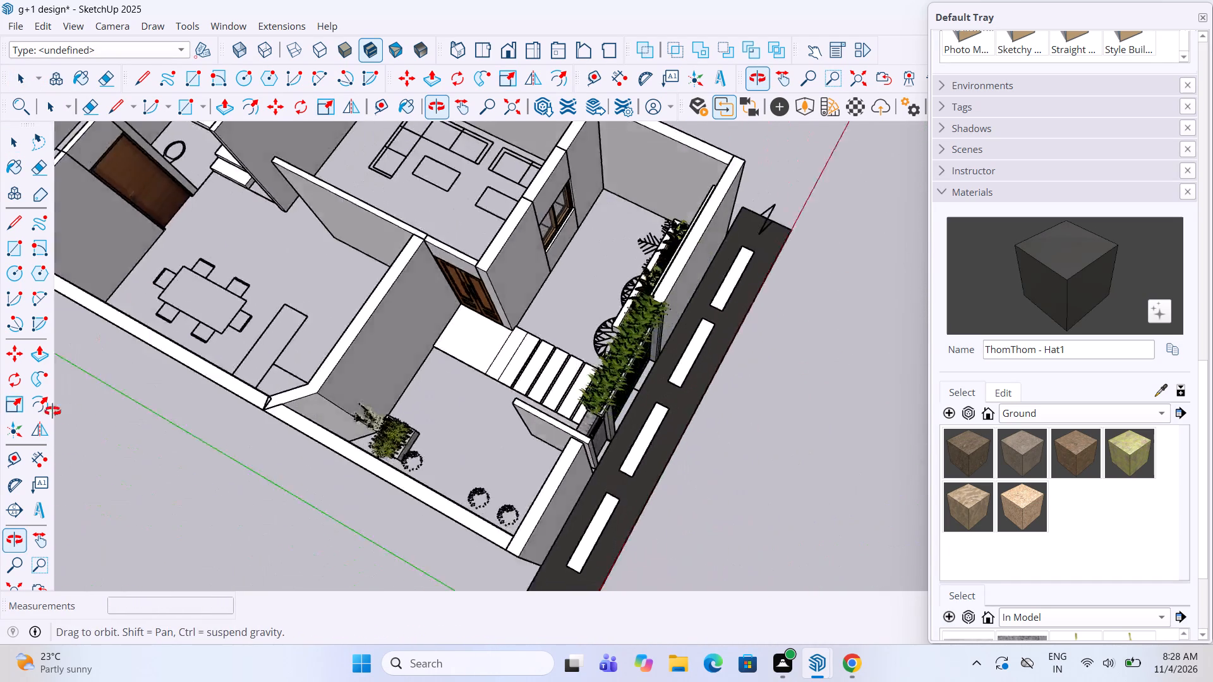
middle_click_drag(52, 411, 33, 412)
middle_click_drag(435, 397, 285, 419)
scroll(483, 410, "down", 8)
scroll(594, 304, "up", 2)
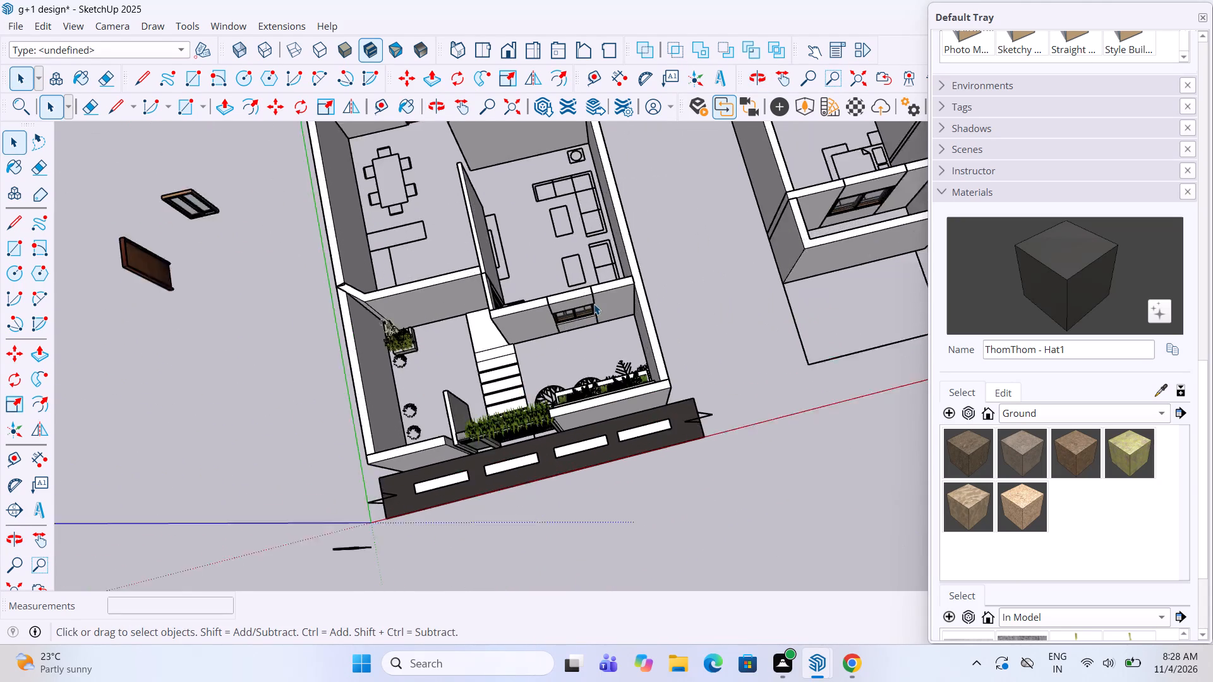
scroll(594, 304, "up", 4)
middle_click_drag(593, 302, 571, 283)
scroll(571, 284, "down", 5)
scroll(488, 296, "up", 1)
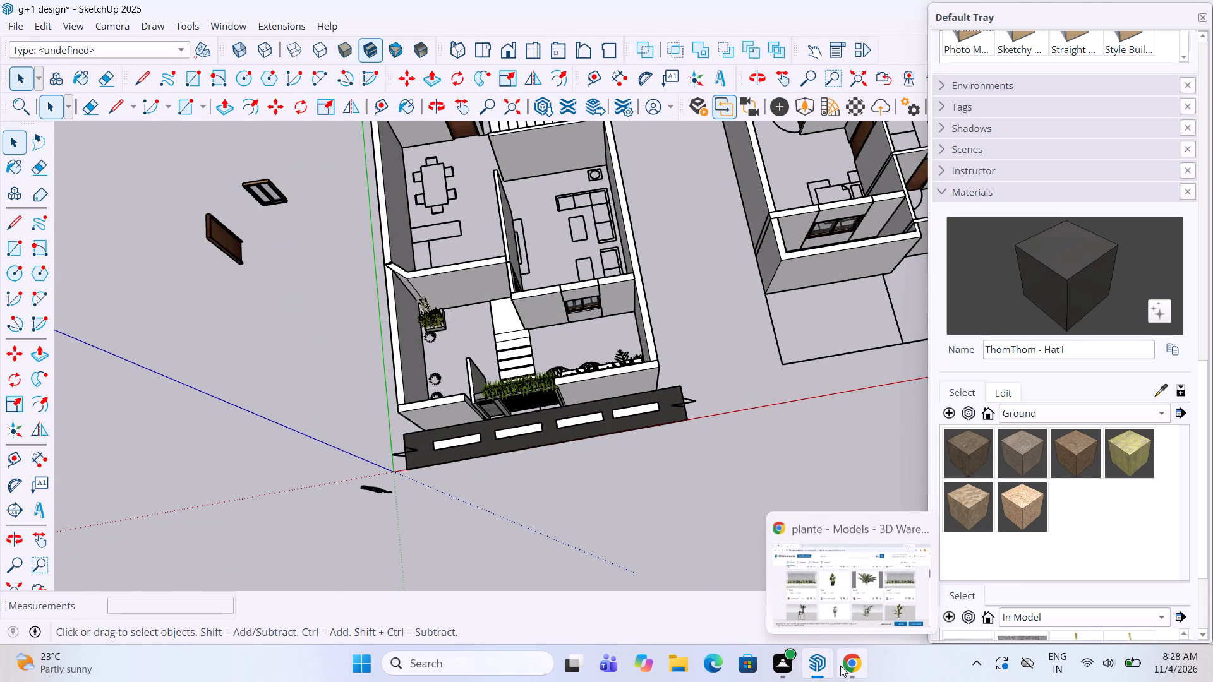
Switch to Chrome, search 3D Warehouse for grass, and download the 872 KB Grass model as a SketchUp file.
left_click(852, 601)
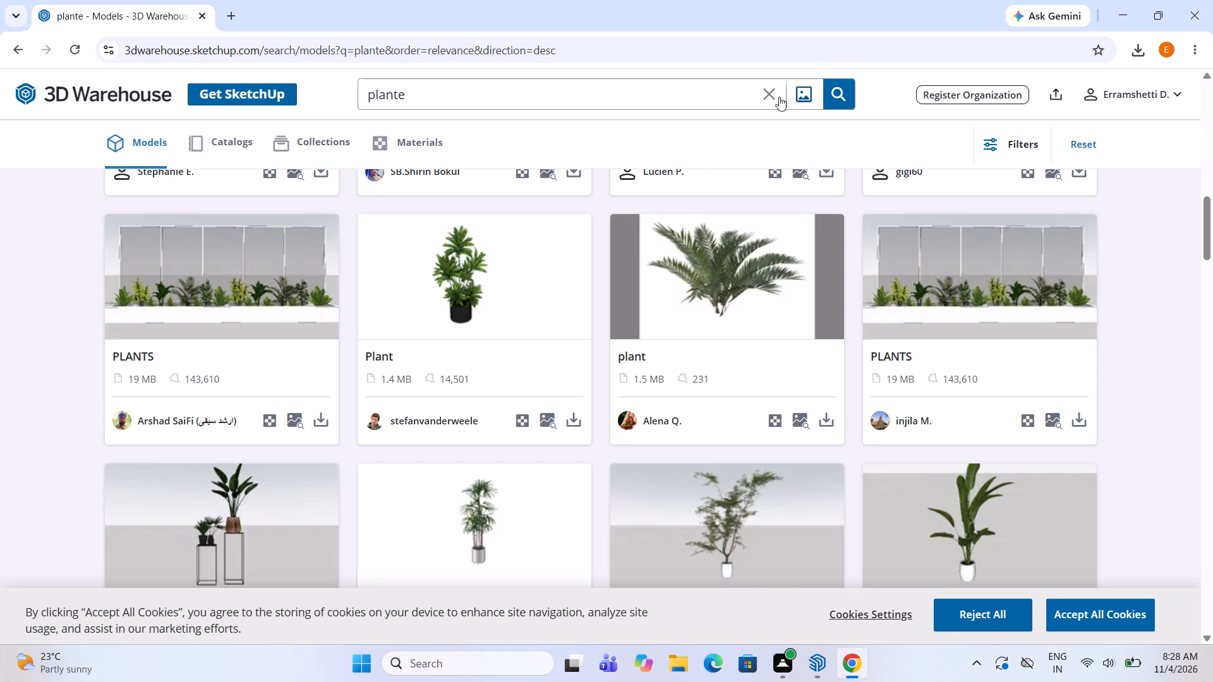
left_click(768, 83)
type("grass")
key("Return")
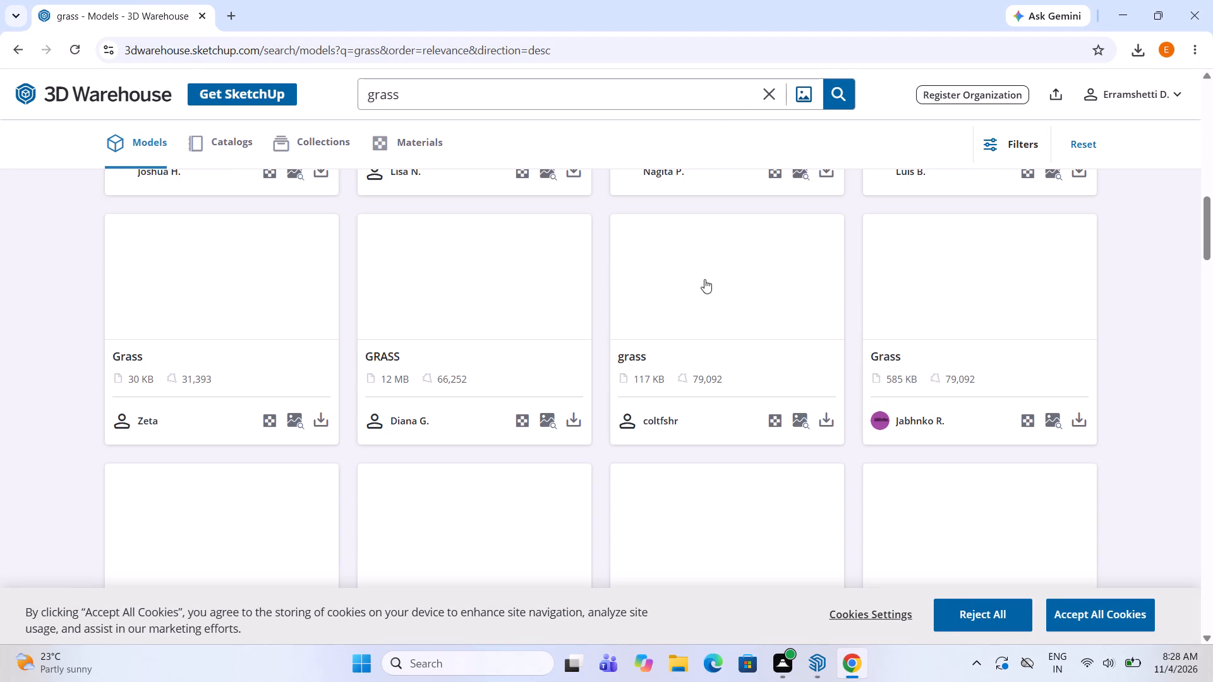
scroll(697, 289, "down", 1)
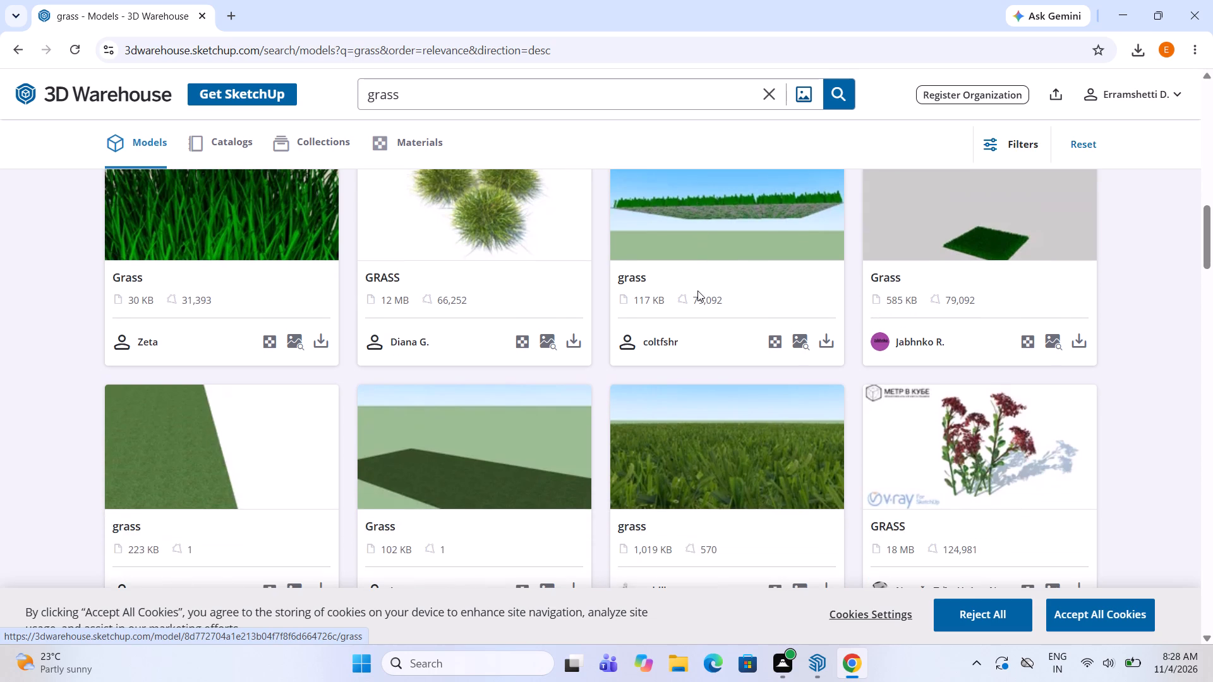
scroll(697, 290, "up", 2)
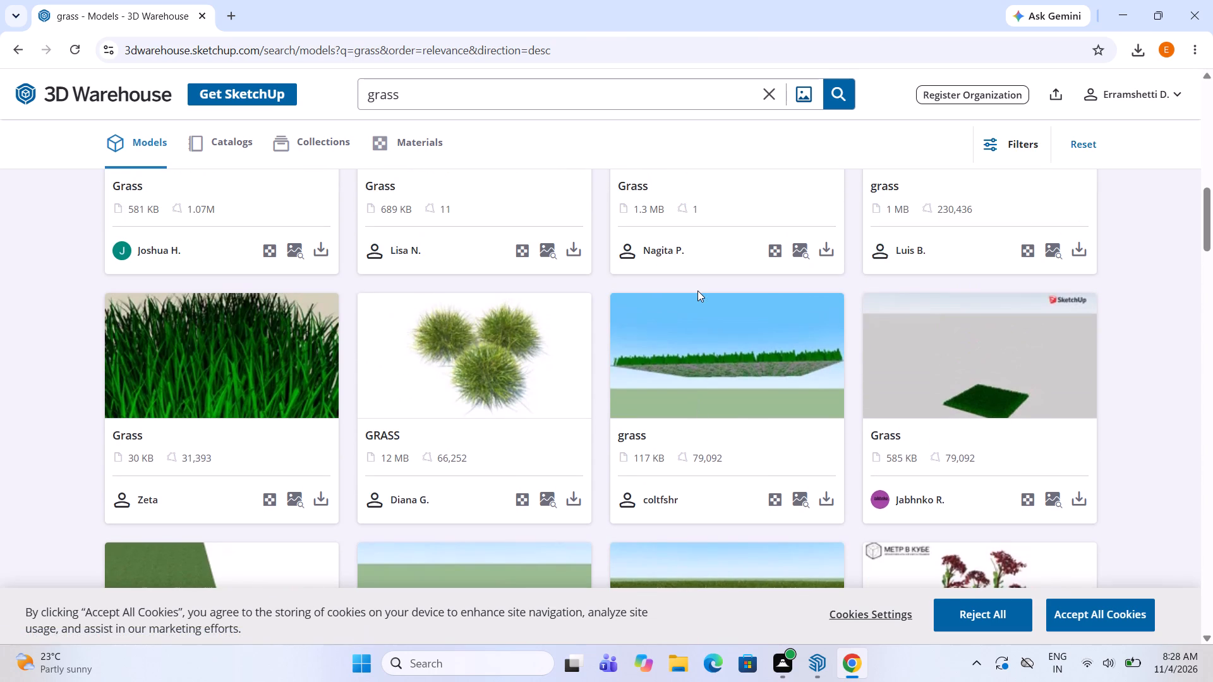
scroll(697, 292, "up", 6)
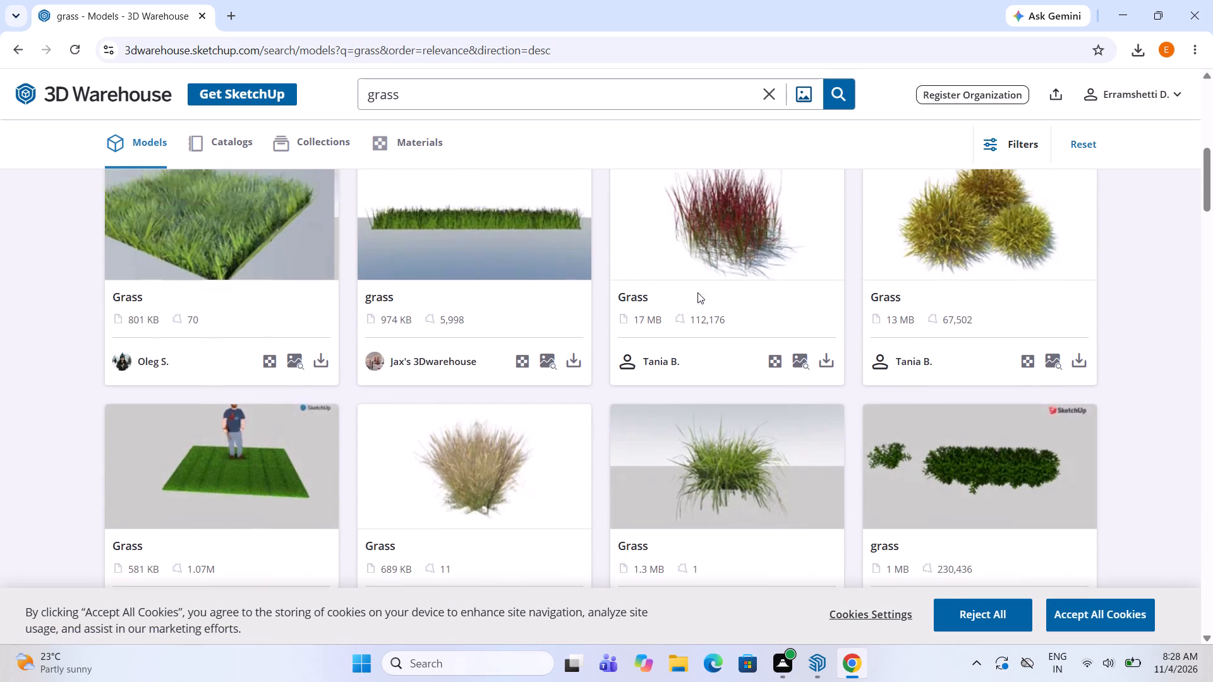
scroll(697, 292, "up", 4)
scroll(697, 292, "down", 2)
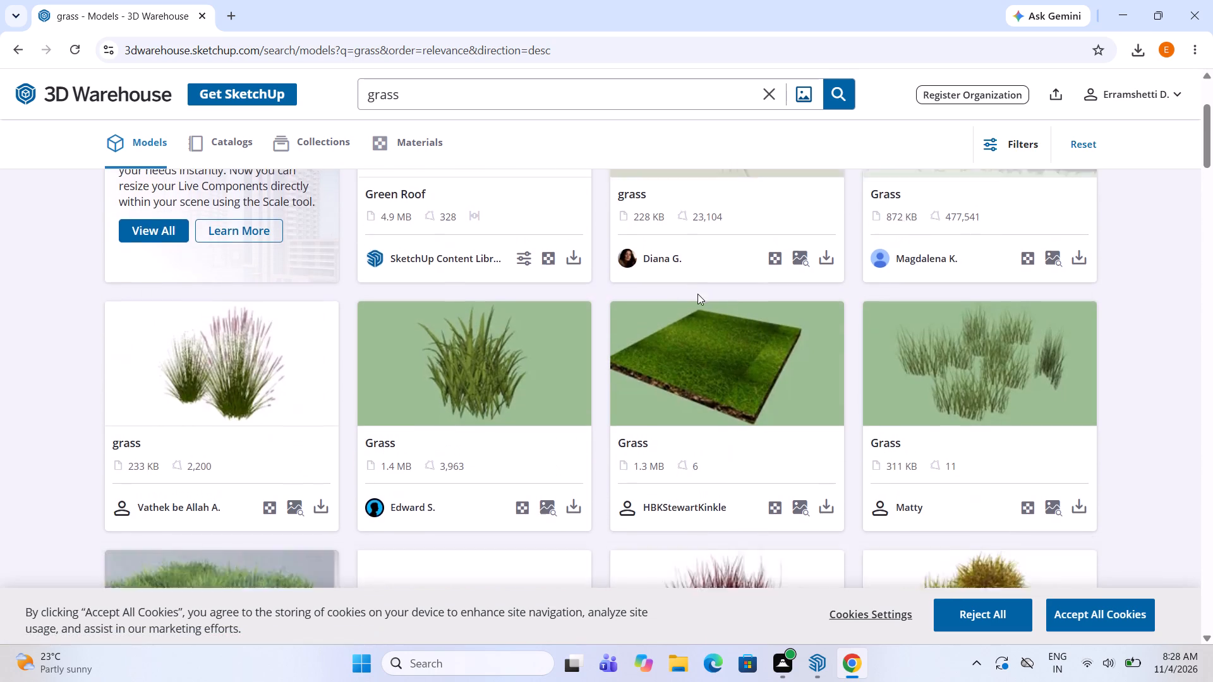
scroll(697, 294, "down", 1)
scroll(697, 294, "up", 5)
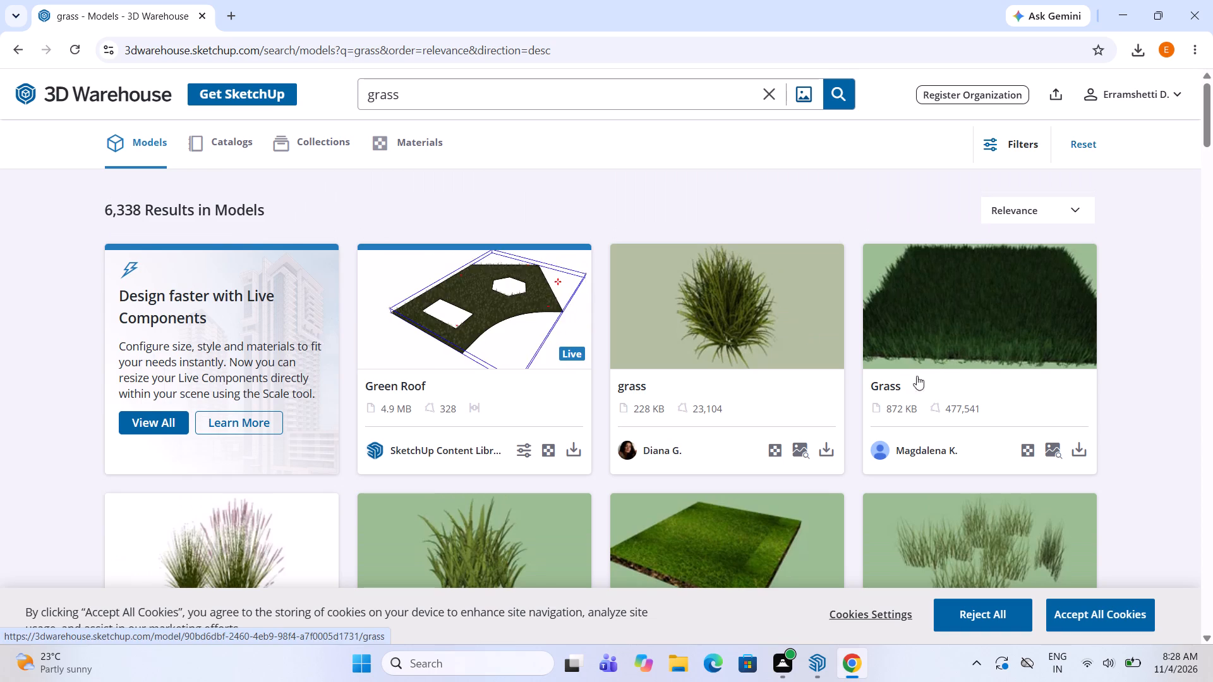
left_click(1087, 447)
left_click(1027, 480)
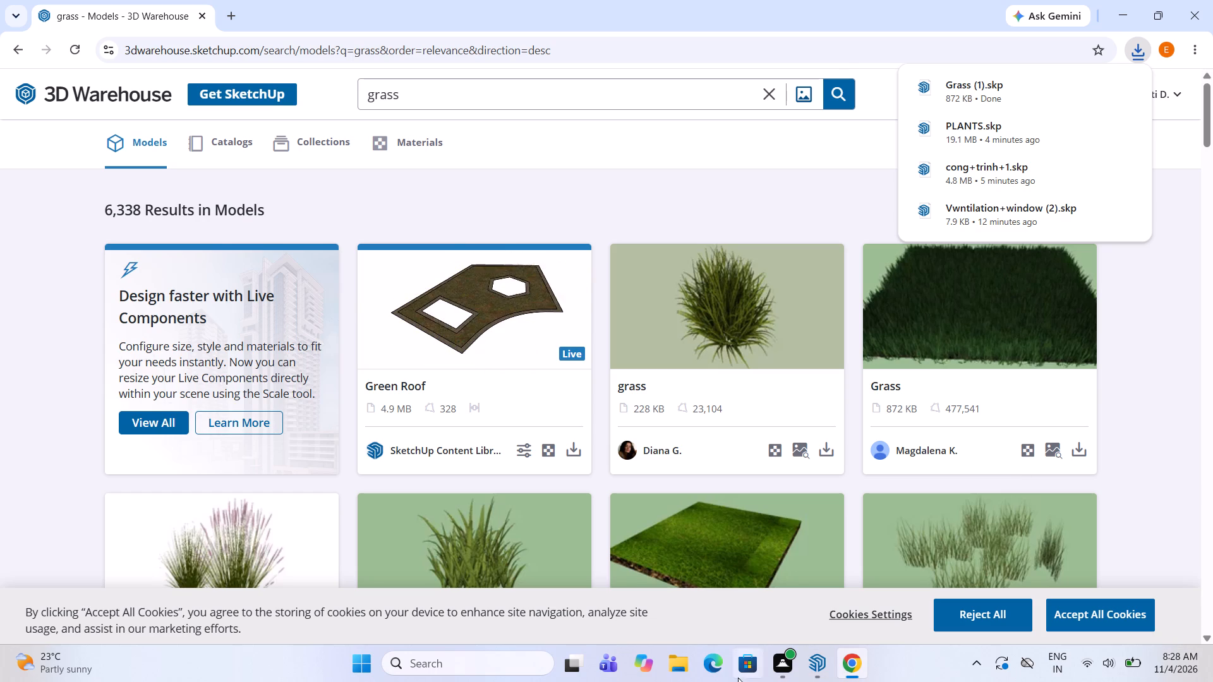
Switch back to the SketchUp g+1 design window that contains the furnished courtyard.
left_click(699, 583)
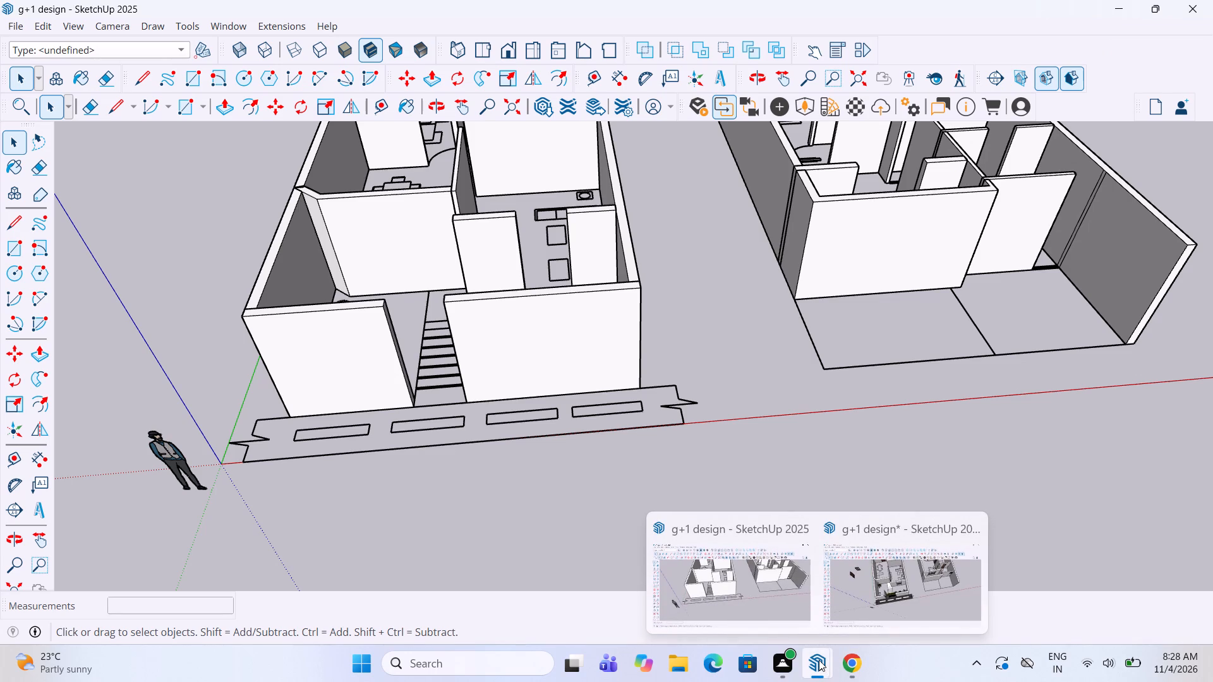
left_click(854, 612)
scroll(842, 478, "down", 5)
scroll(541, 404, "down", 2)
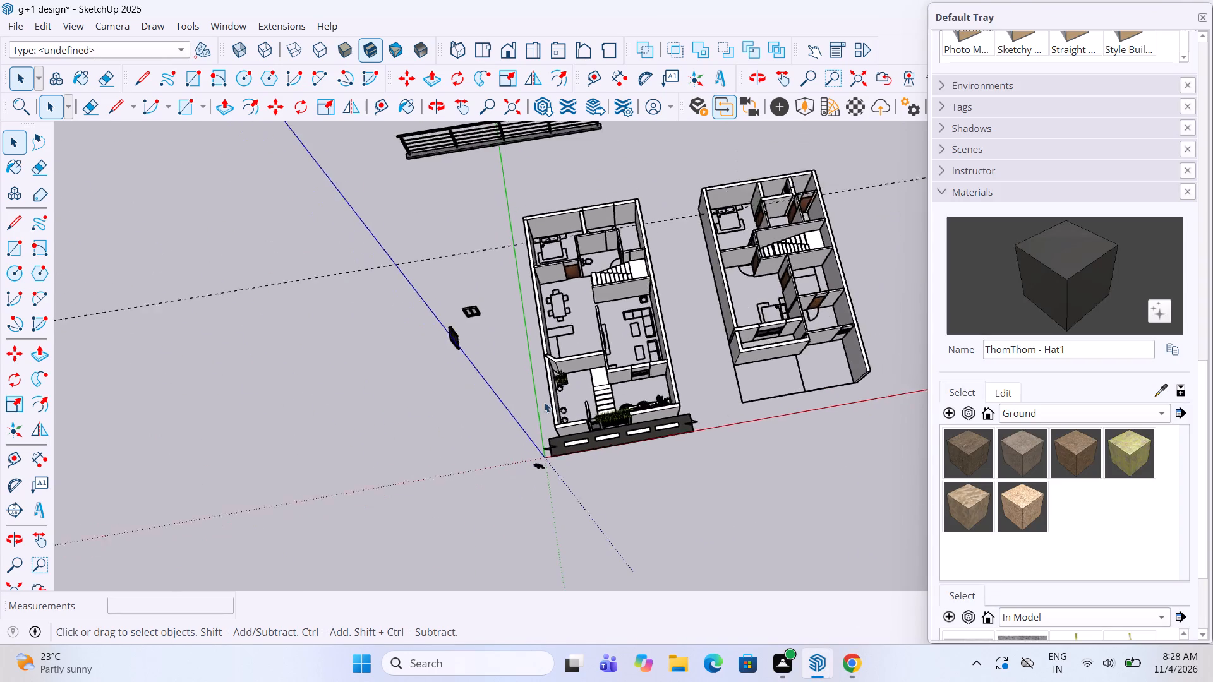
scroll(544, 402, "down", 2)
scroll(582, 387, "up", 3)
middle_click_drag(582, 381, 574, 369)
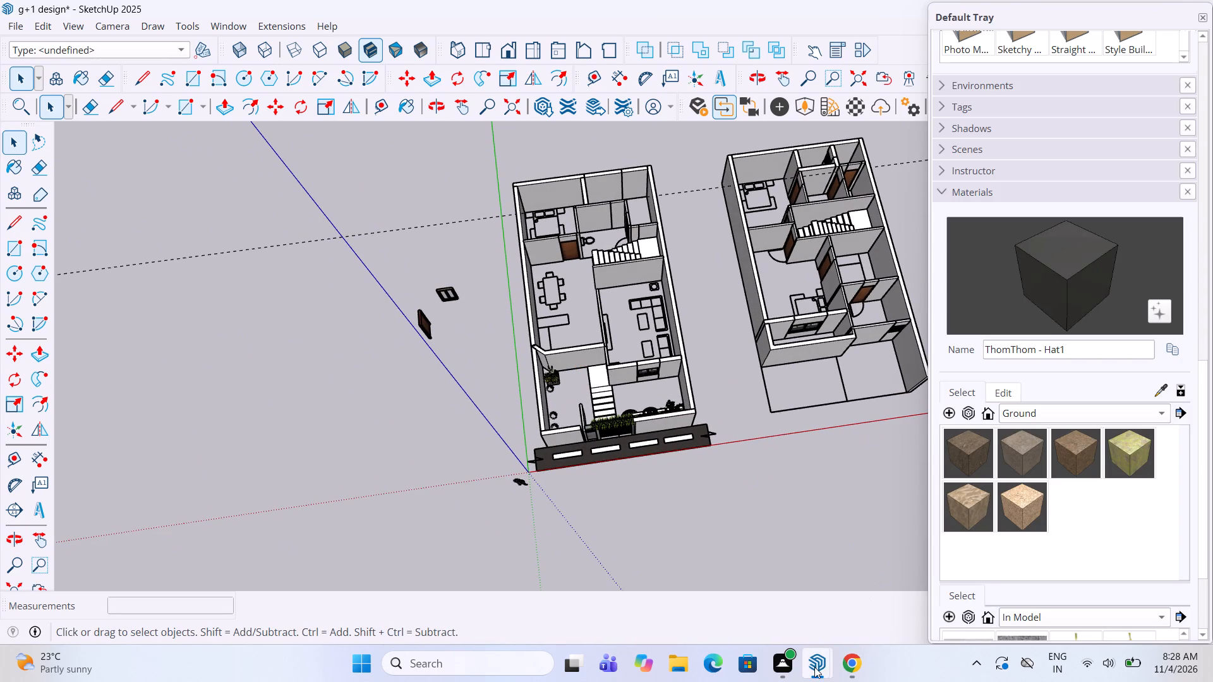
left_click(854, 607)
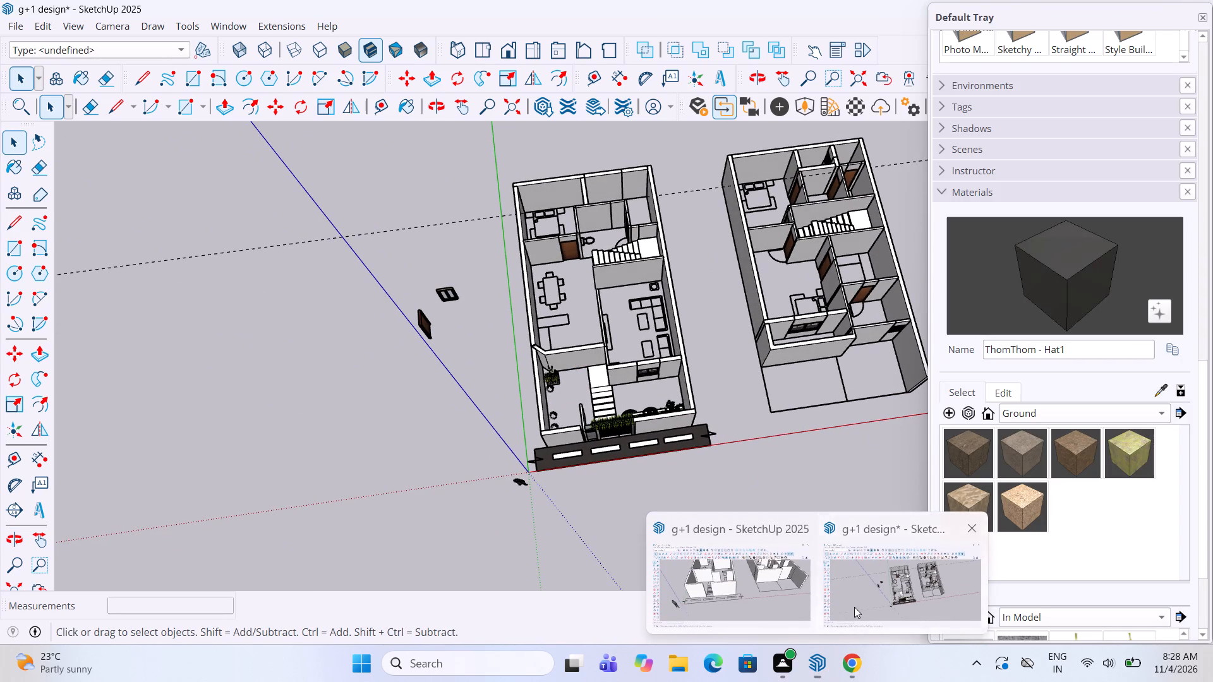
Import the Grass (1) file from Downloads and place it on the open ground outside the house, near the loose door and window.
scroll(724, 378, "up", 3)
middle_click(722, 370)
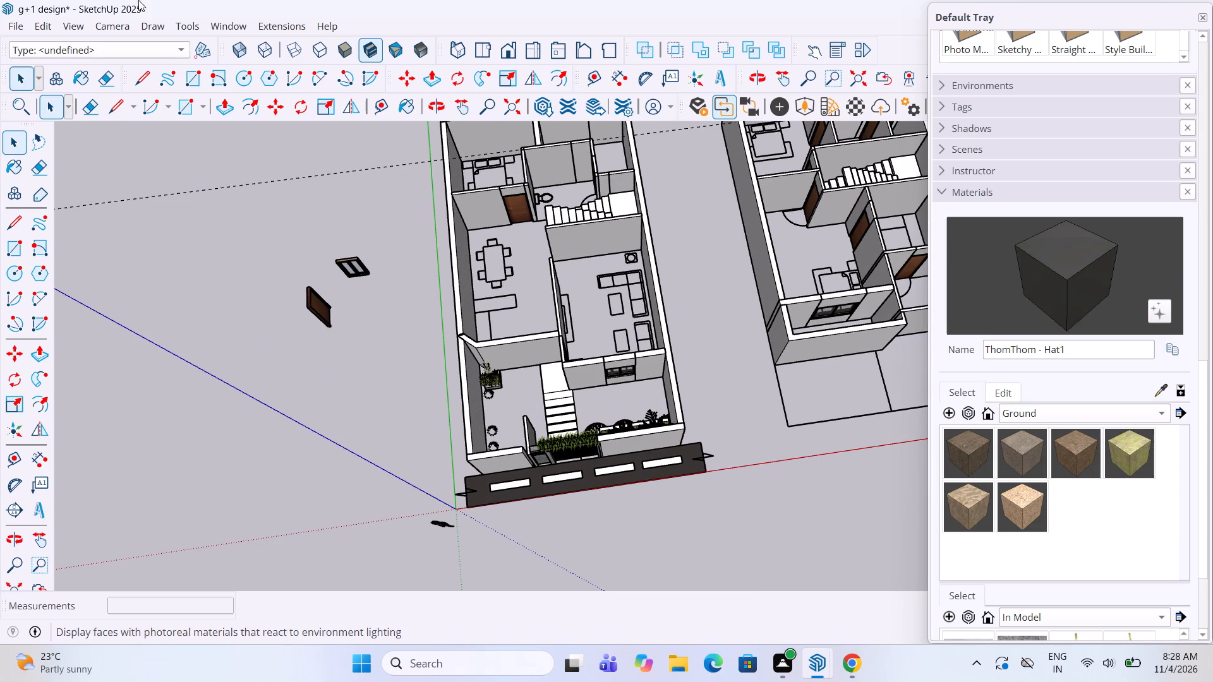
left_click(11, 21)
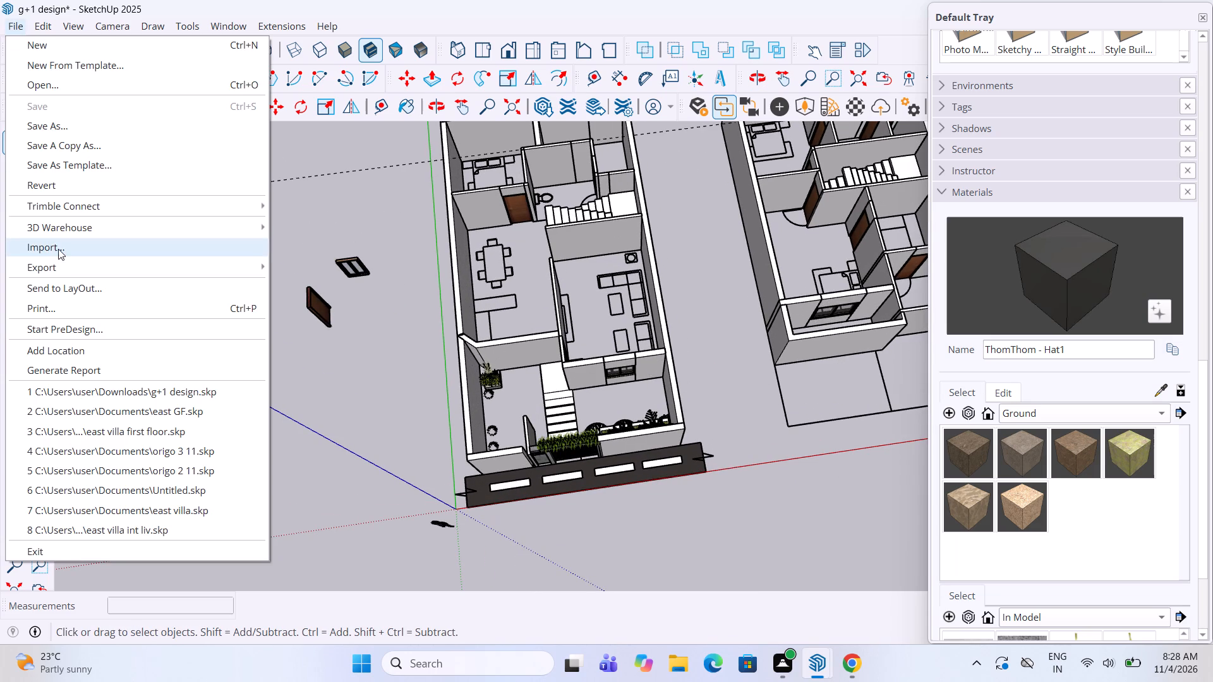
left_click(59, 249)
left_click(290, 164)
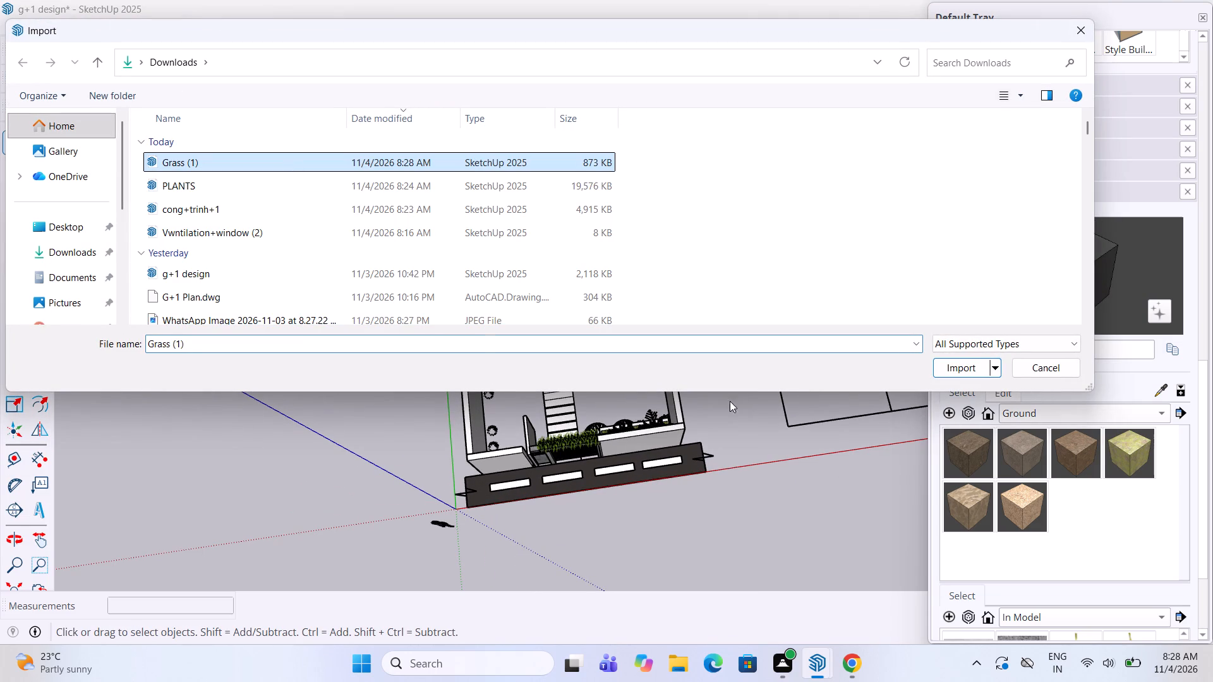
left_click(978, 374)
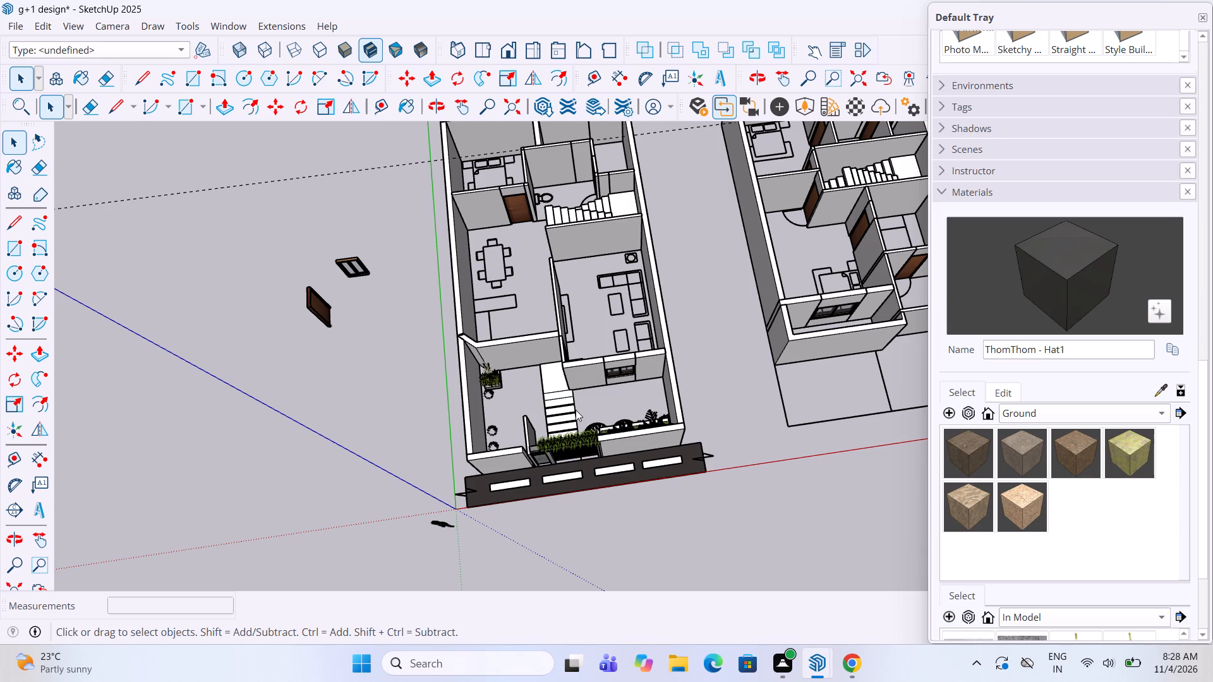
scroll(669, 318, "down", 4)
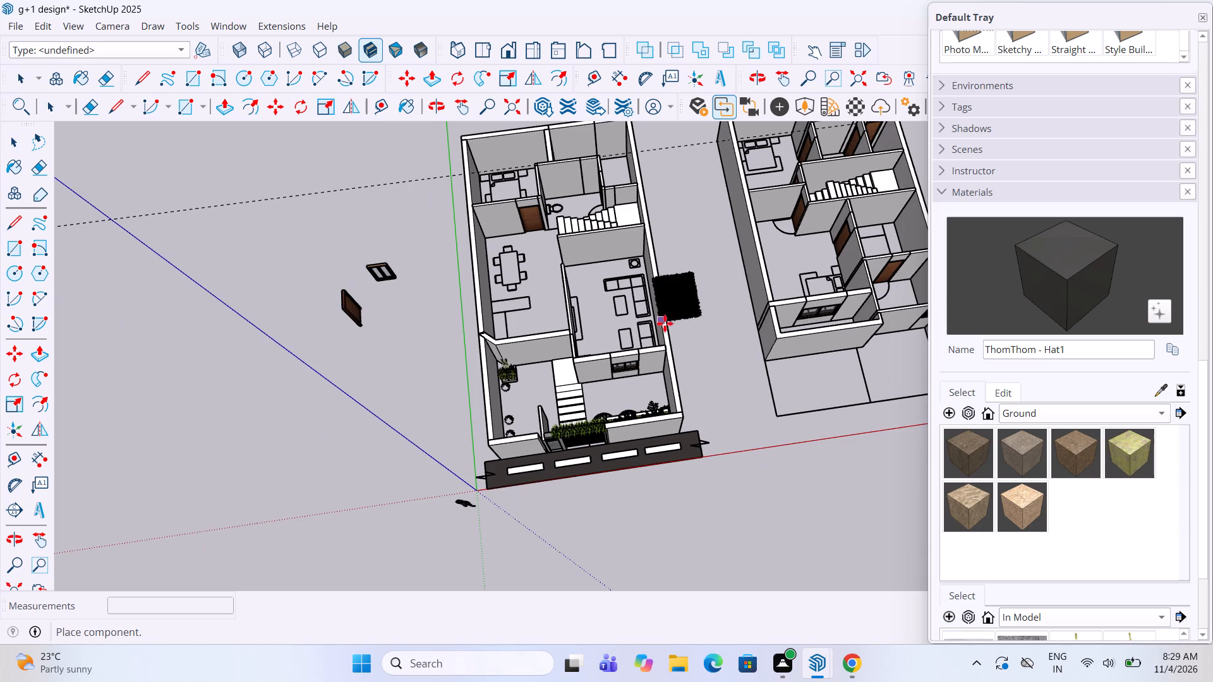
scroll(649, 359, "down", 4)
scroll(648, 378, "up", 10)
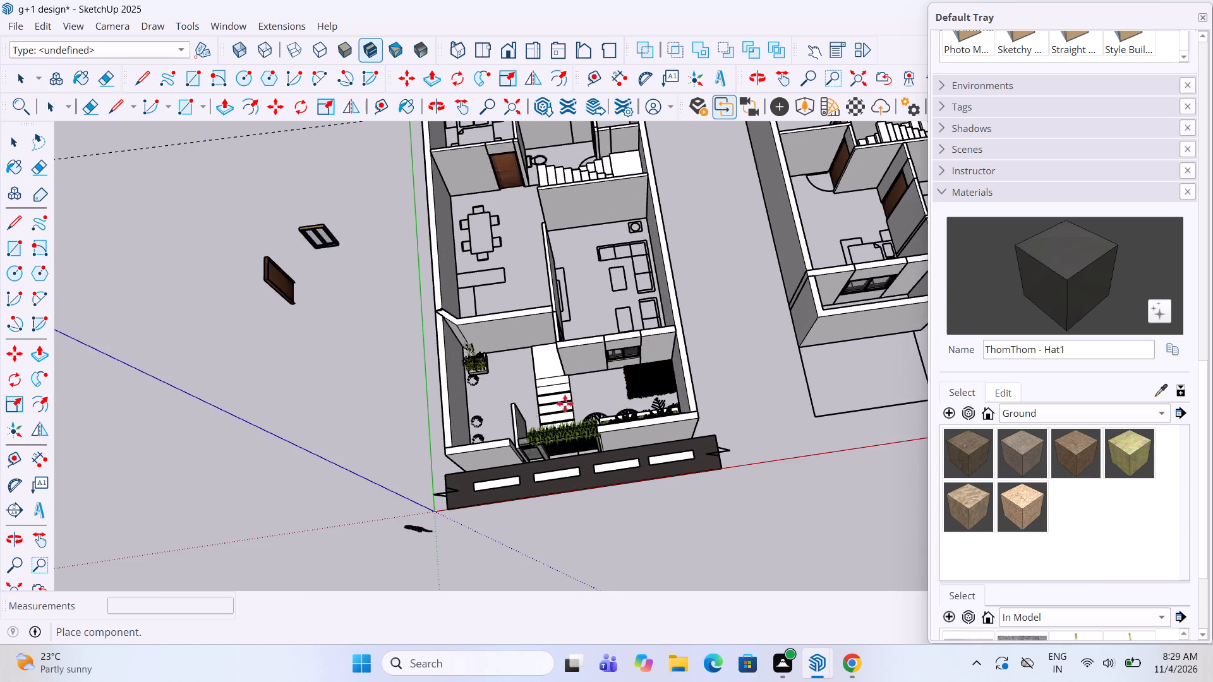
left_click(306, 421)
Move the imported grass patch by its corner about 34' 9 1/2" into the front courtyard, between the window wall and the planter.
scroll(337, 393, "up", 4)
key("m")
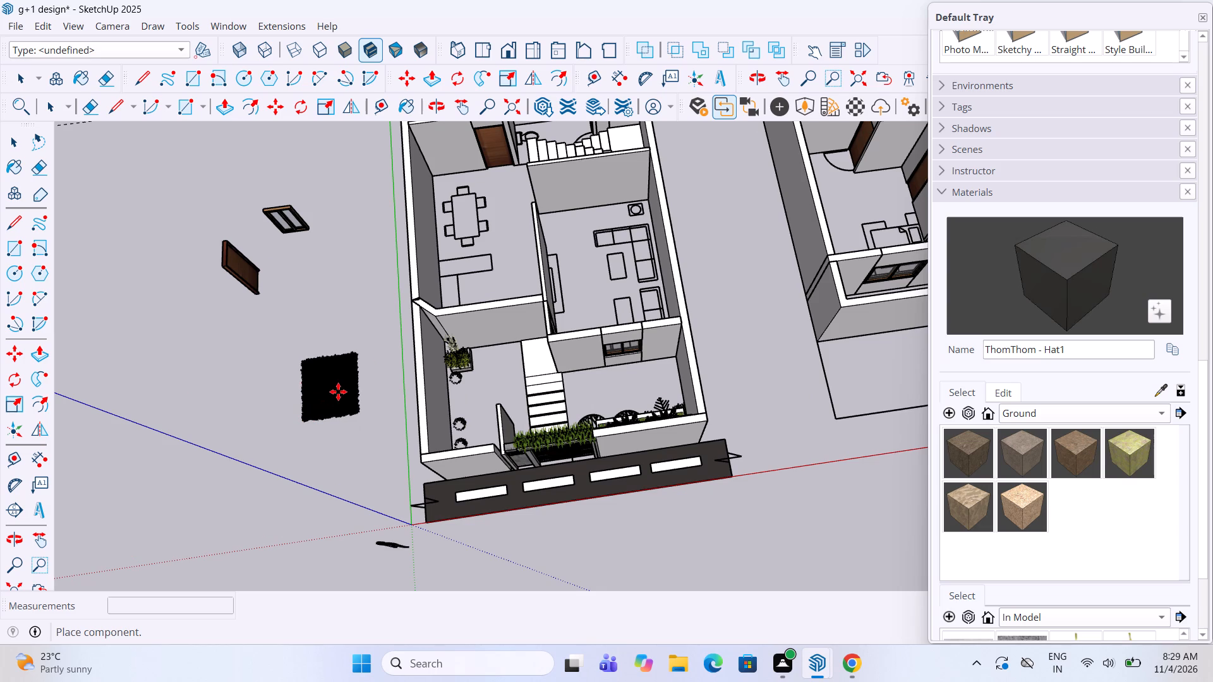
scroll(397, 349, "up", 15)
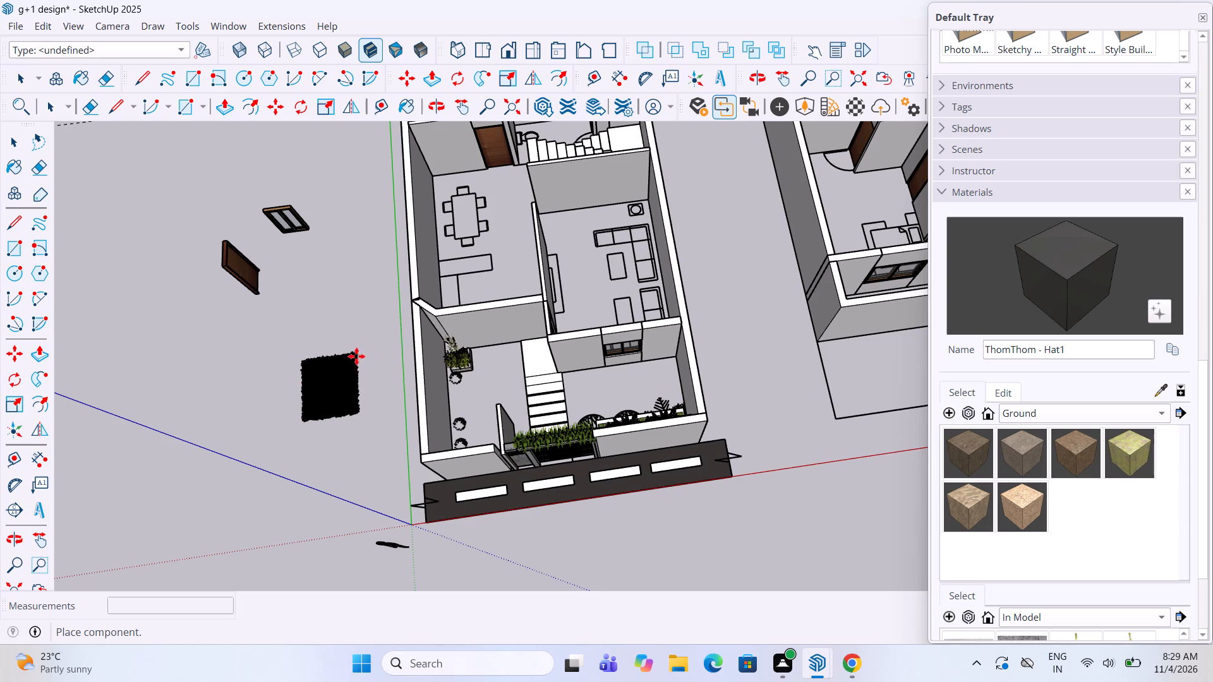
left_click(357, 352)
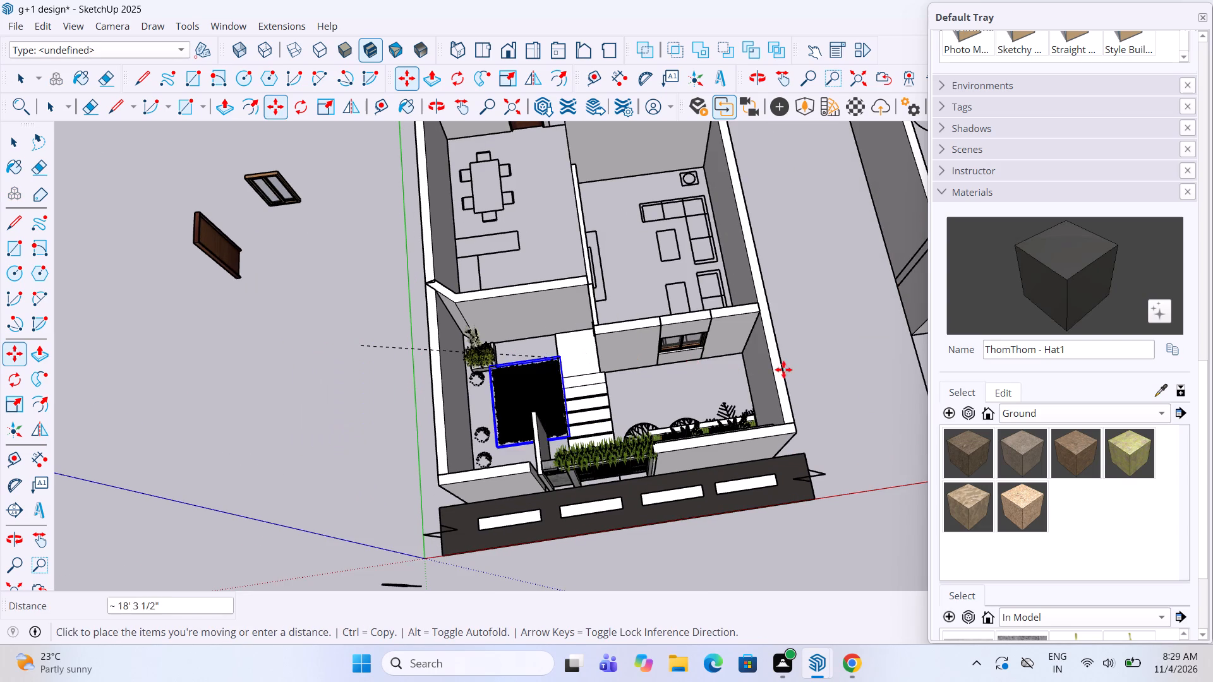
left_click(742, 352)
middle_click_drag(515, 381, 836, 402)
scroll(751, 431, "down", 4)
middle_click_drag(500, 450, 765, 468)
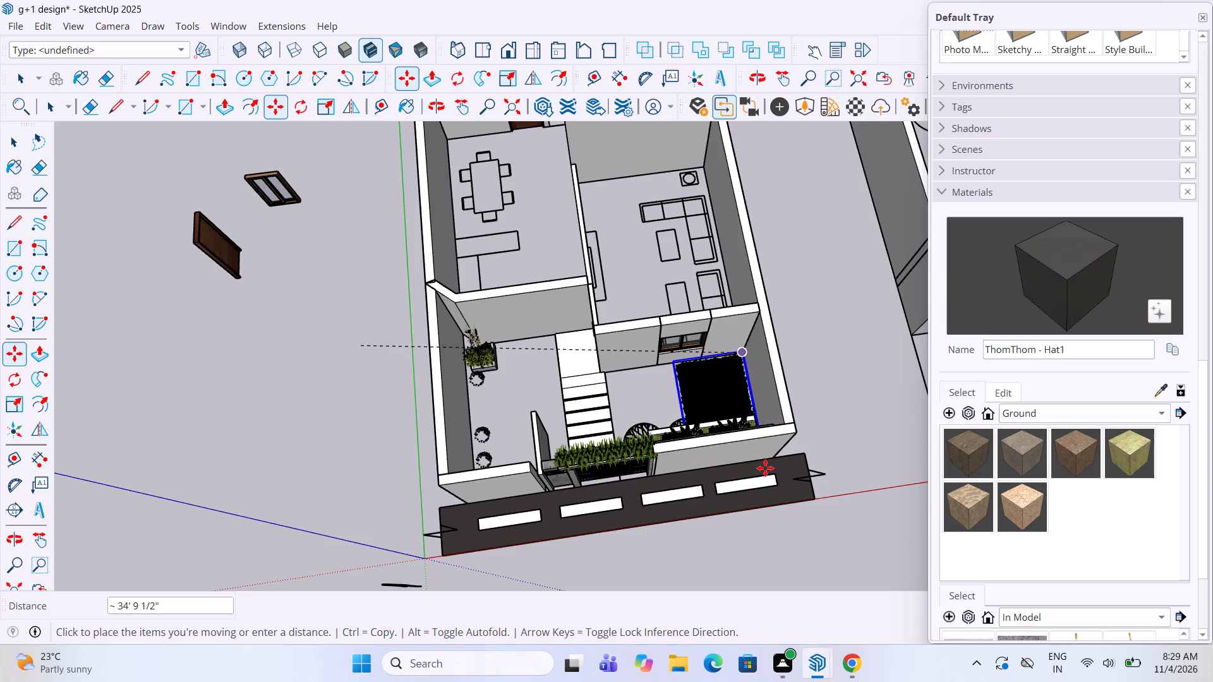
scroll(662, 474, "down", 3)
middle_click_drag(662, 472, 673, 467)
middle_click_drag(673, 467, 830, 475)
key("space")
key("space")
left_click(746, 570)
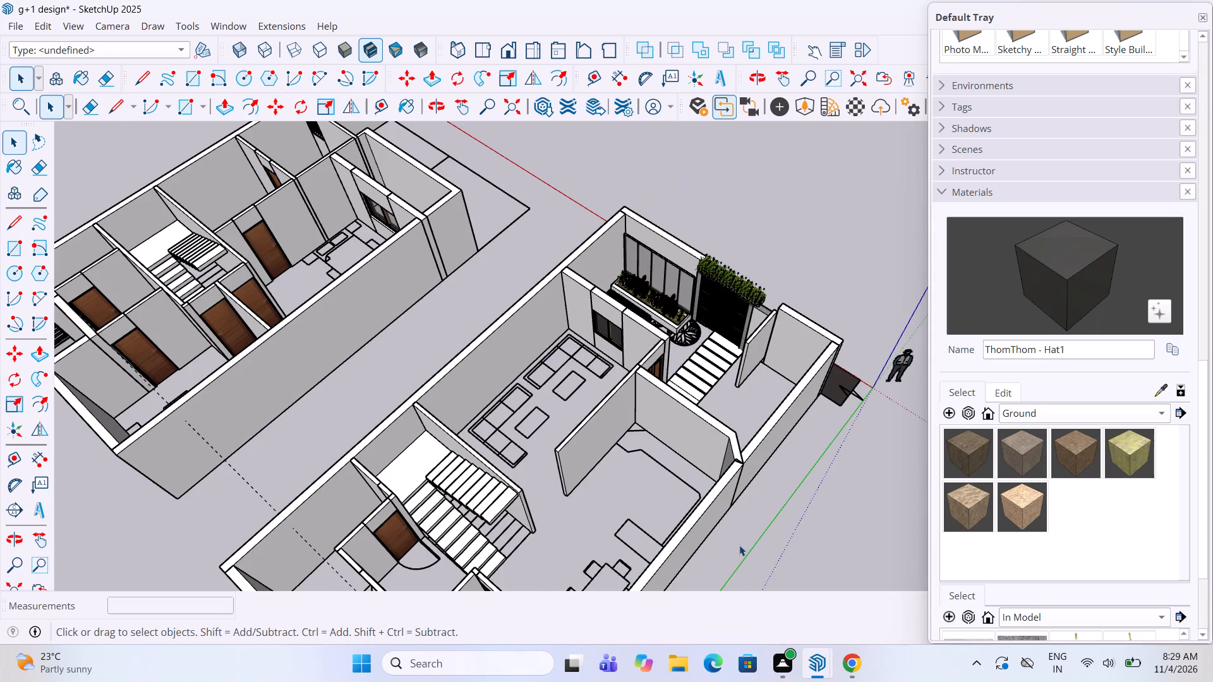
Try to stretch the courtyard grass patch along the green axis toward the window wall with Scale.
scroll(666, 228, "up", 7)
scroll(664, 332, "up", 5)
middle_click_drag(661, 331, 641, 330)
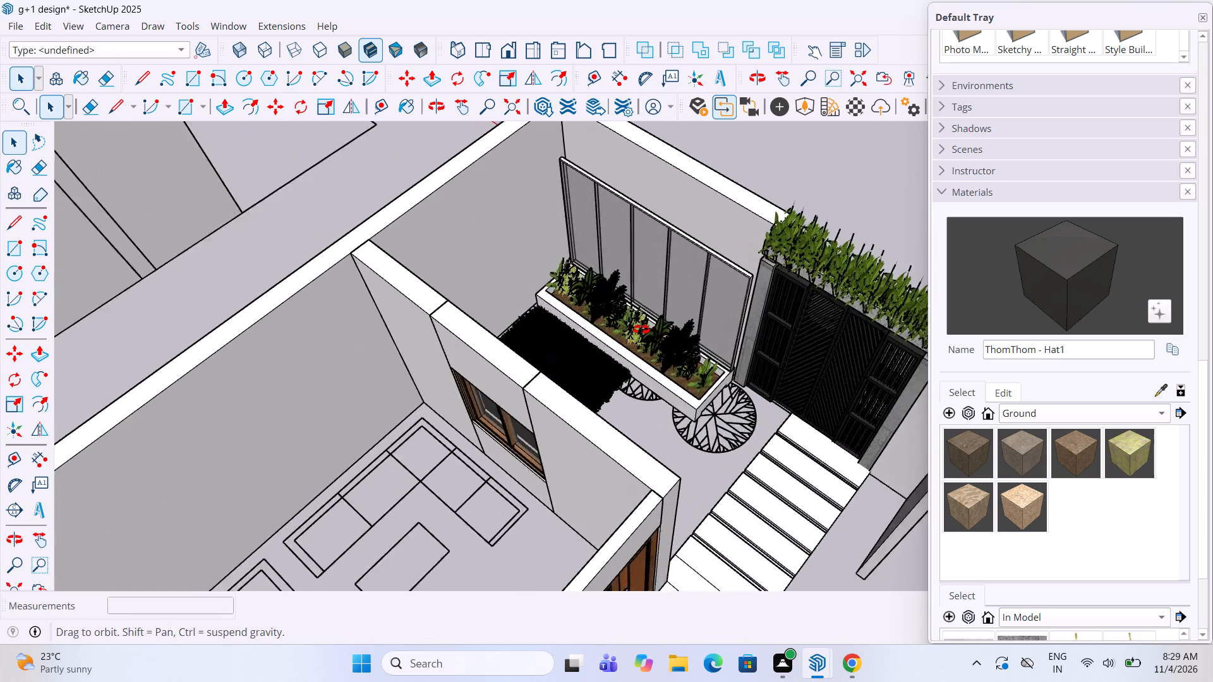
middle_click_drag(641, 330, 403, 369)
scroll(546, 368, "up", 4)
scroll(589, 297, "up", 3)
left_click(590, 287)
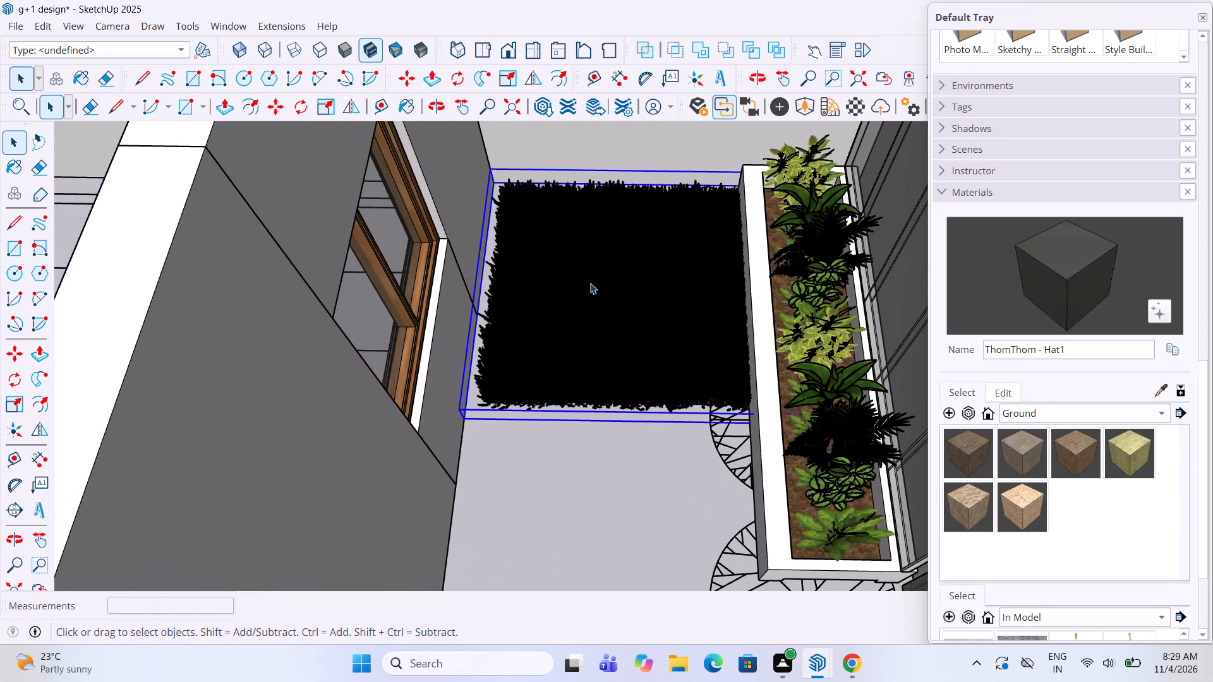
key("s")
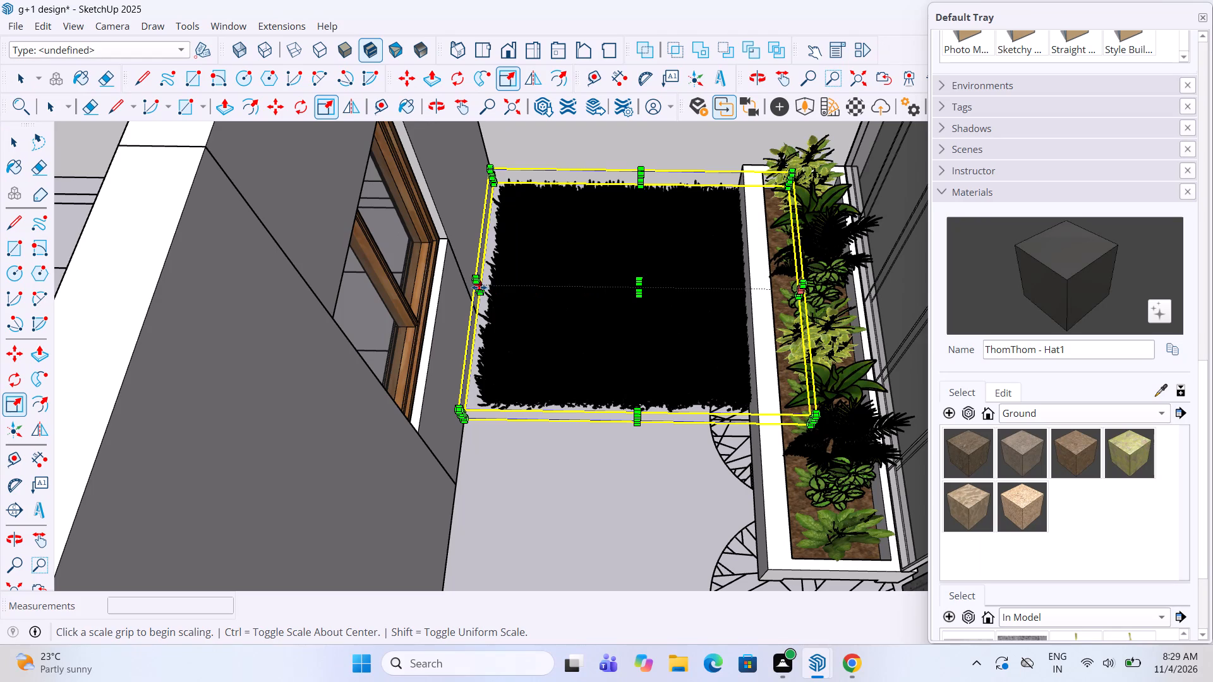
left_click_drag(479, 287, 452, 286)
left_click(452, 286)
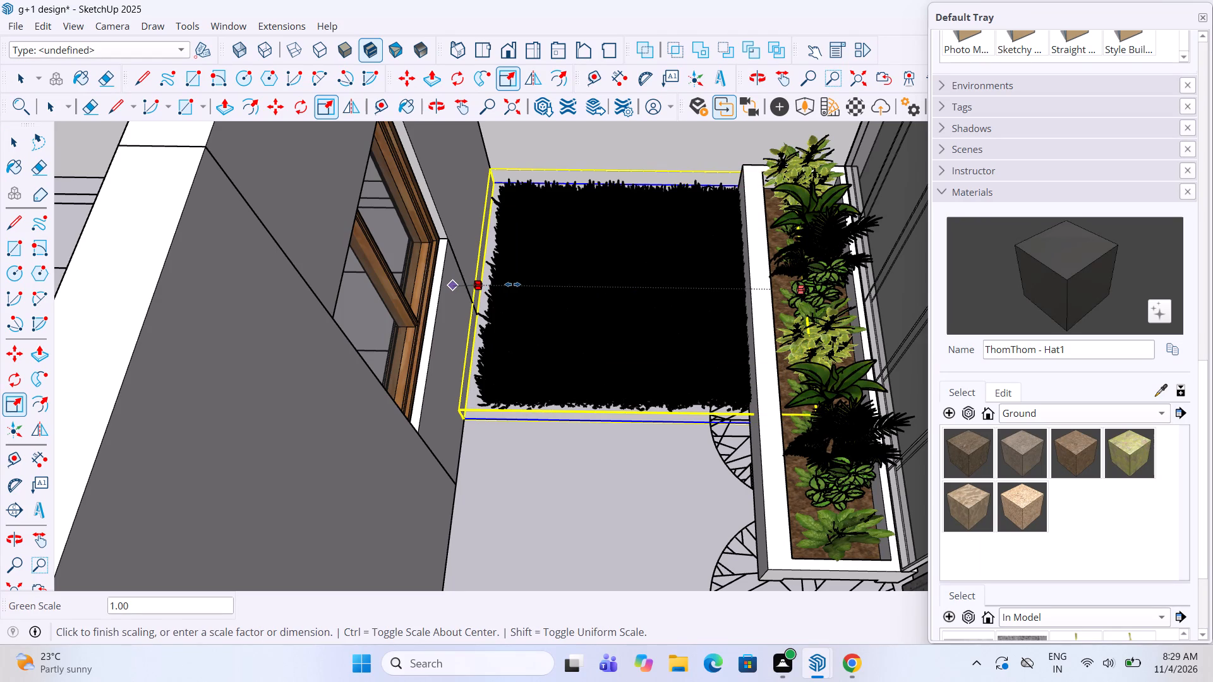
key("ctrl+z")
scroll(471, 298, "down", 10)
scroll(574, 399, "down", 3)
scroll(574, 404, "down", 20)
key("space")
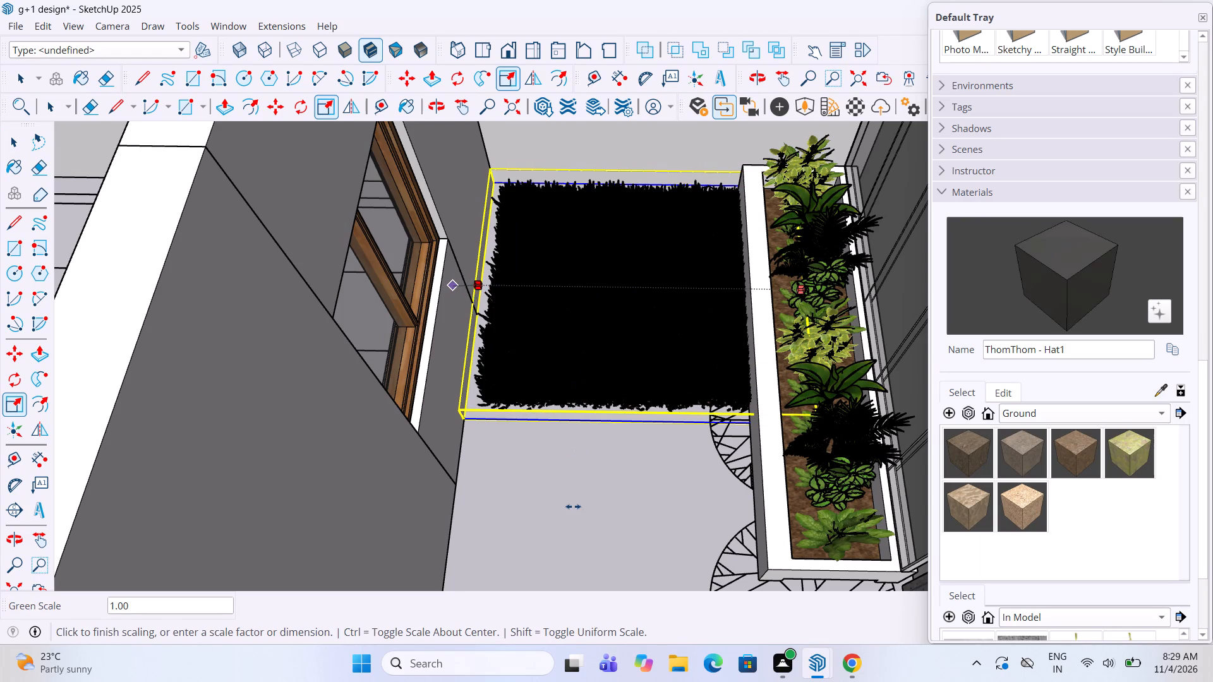
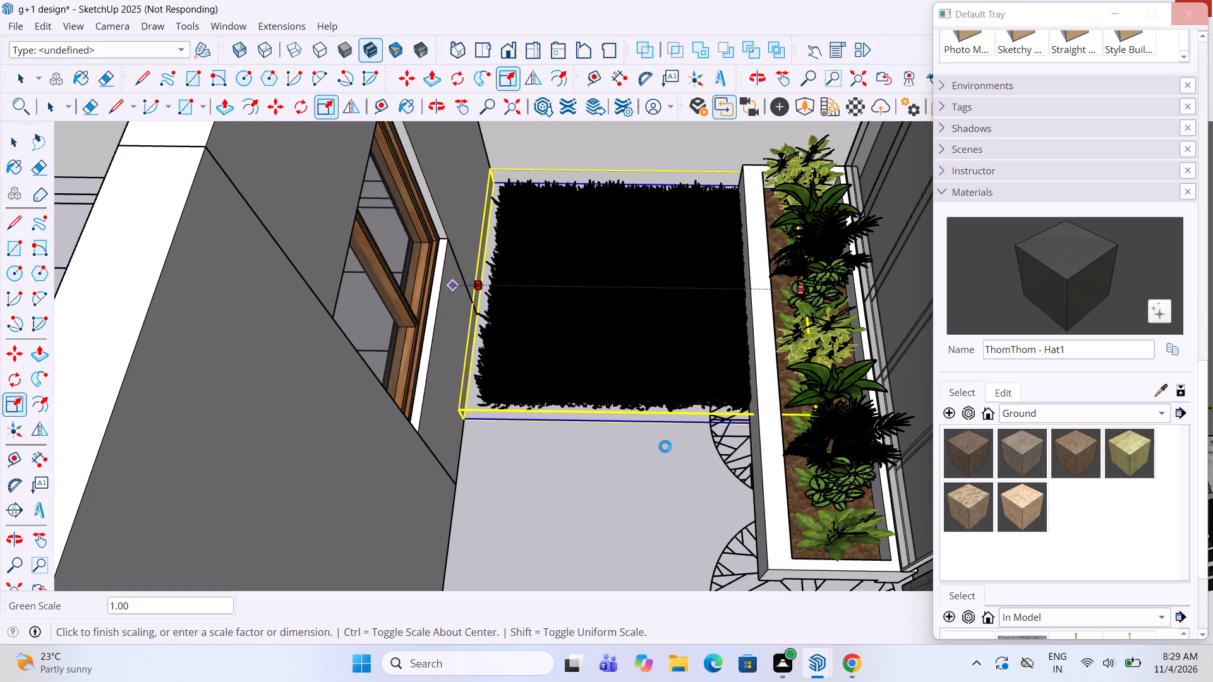
Scale the courtyard grass patch to about 0.83 along the green axis, bringing its planter-side edge back to the planter.
scroll(665, 447, "down", 2)
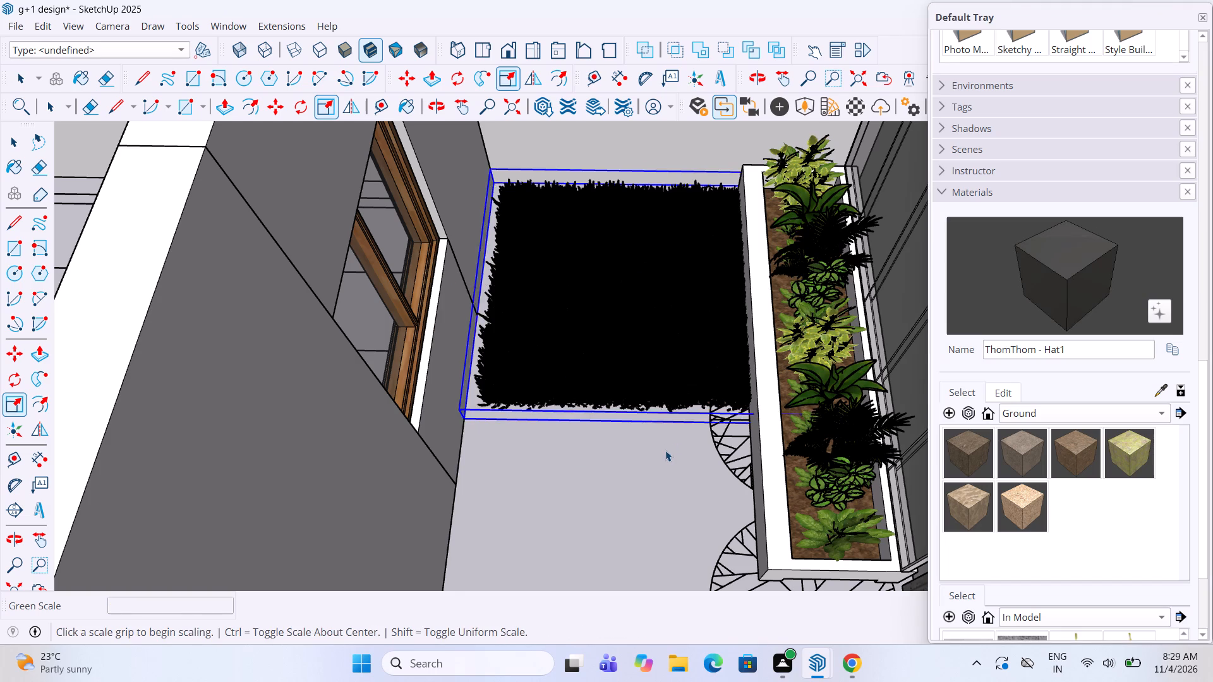
scroll(665, 450, "down", 2)
scroll(644, 273, "up", 4)
left_click(619, 407)
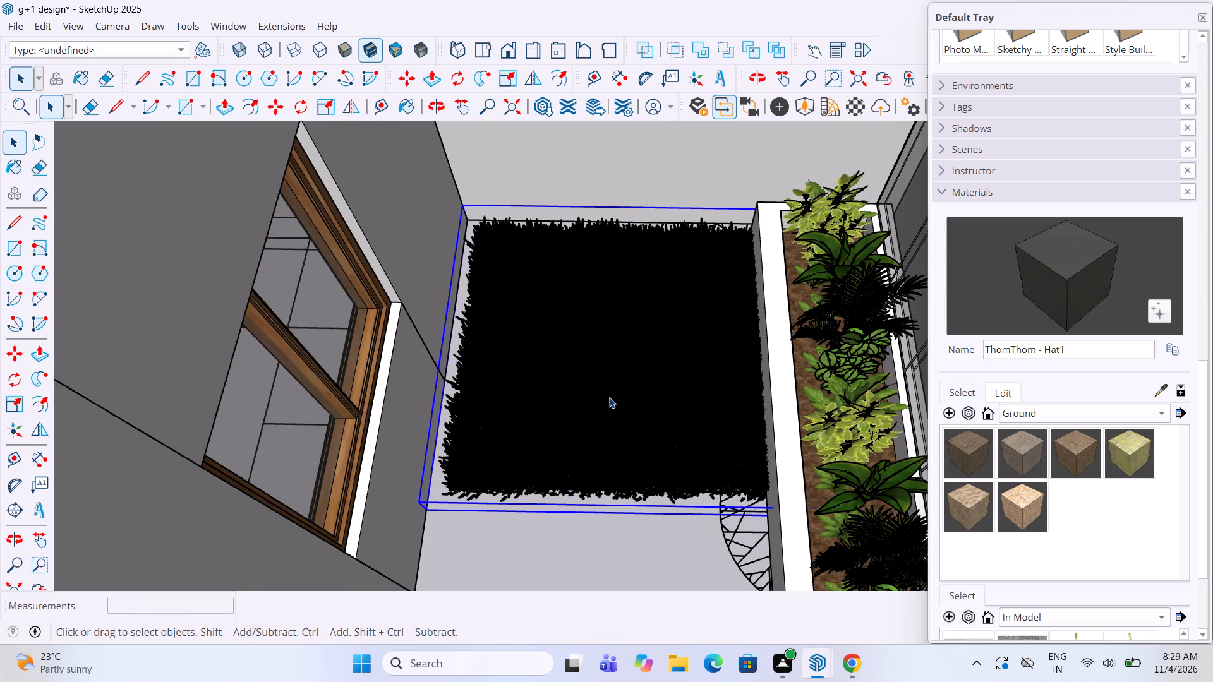
key("s")
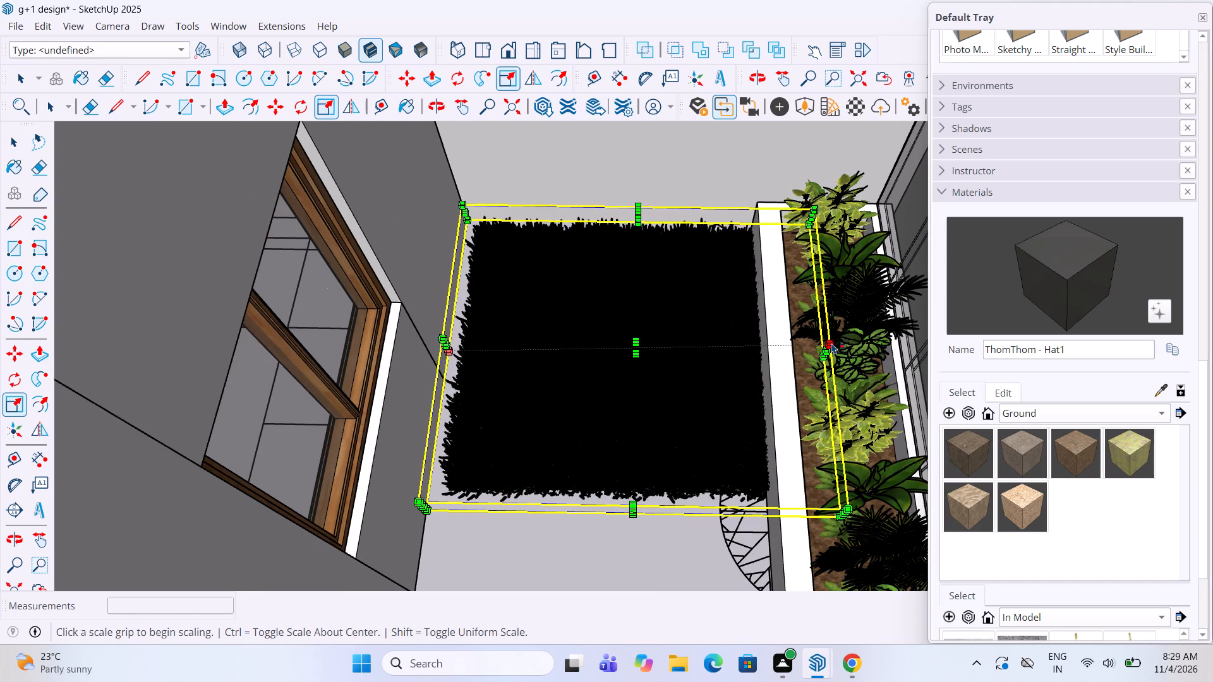
left_click_drag(829, 352, 766, 344)
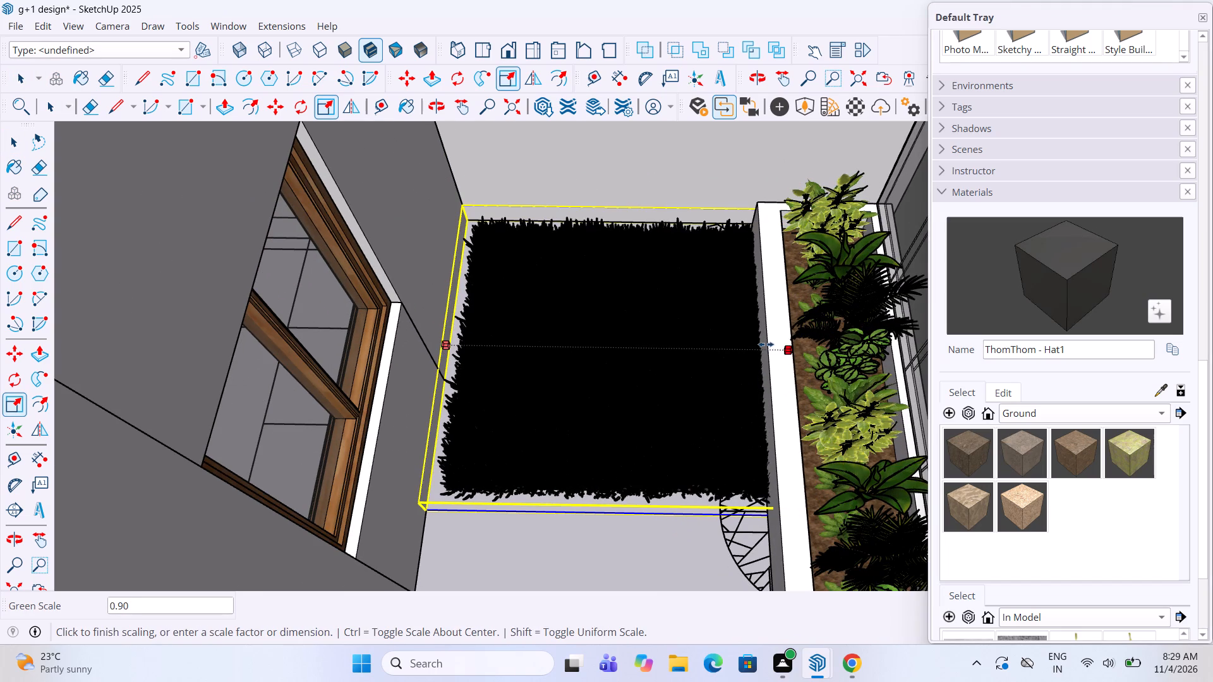
left_click_drag(766, 344, 764, 344)
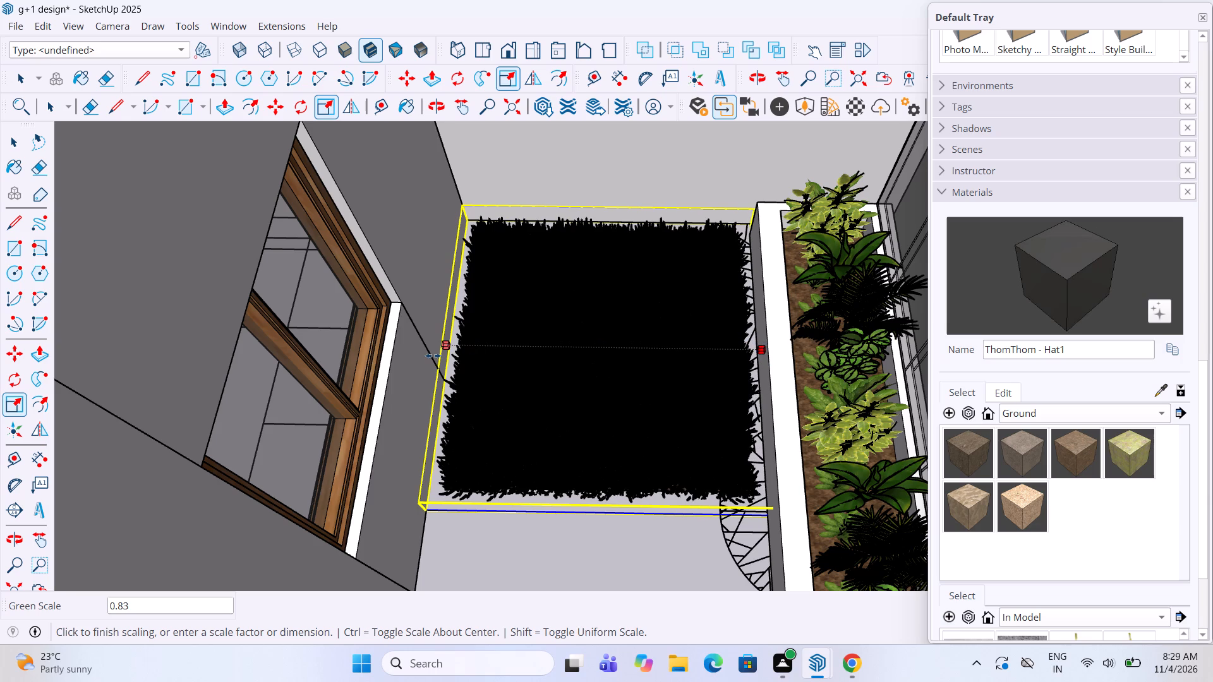
key("space")
scroll(592, 317, "down", 5)
scroll(584, 376, "down", 5)
key("space")
key("Escape")
key("Escape")
scroll(582, 376, "down", 15)
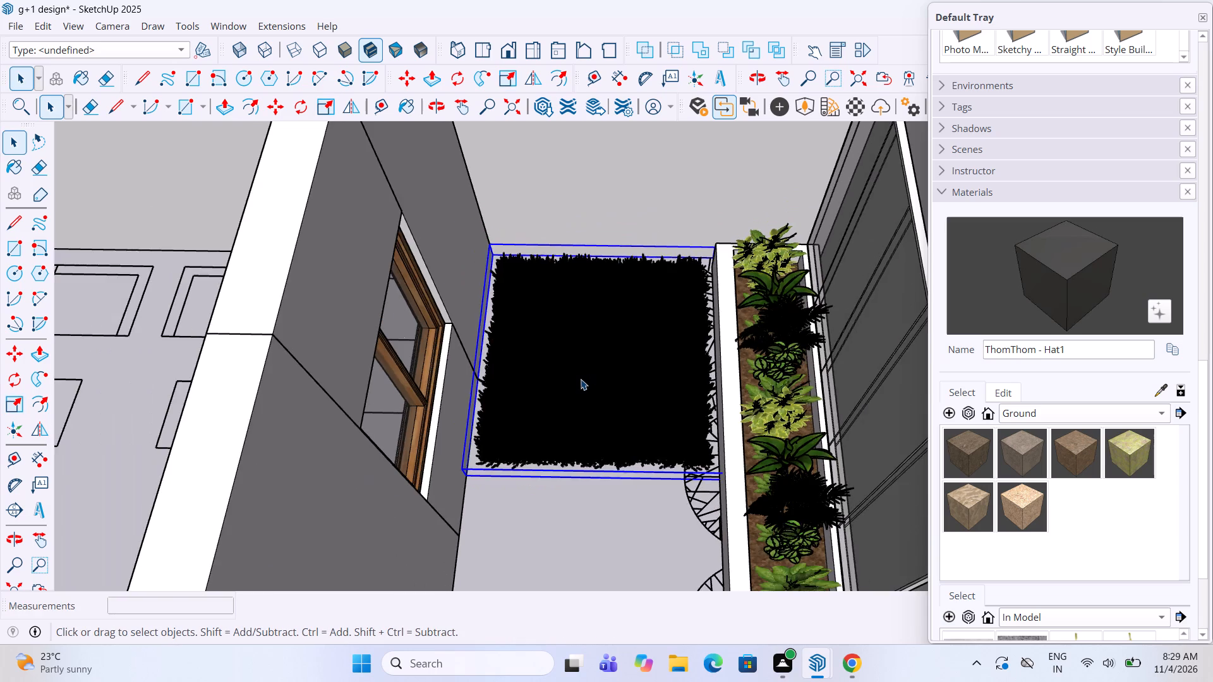
scroll(581, 379, "down", 4)
left_click(592, 520)
Explode the PLANTS planter component in the front courtyard into its separate plants and parts.
middle_click_drag(601, 456, 354, 465)
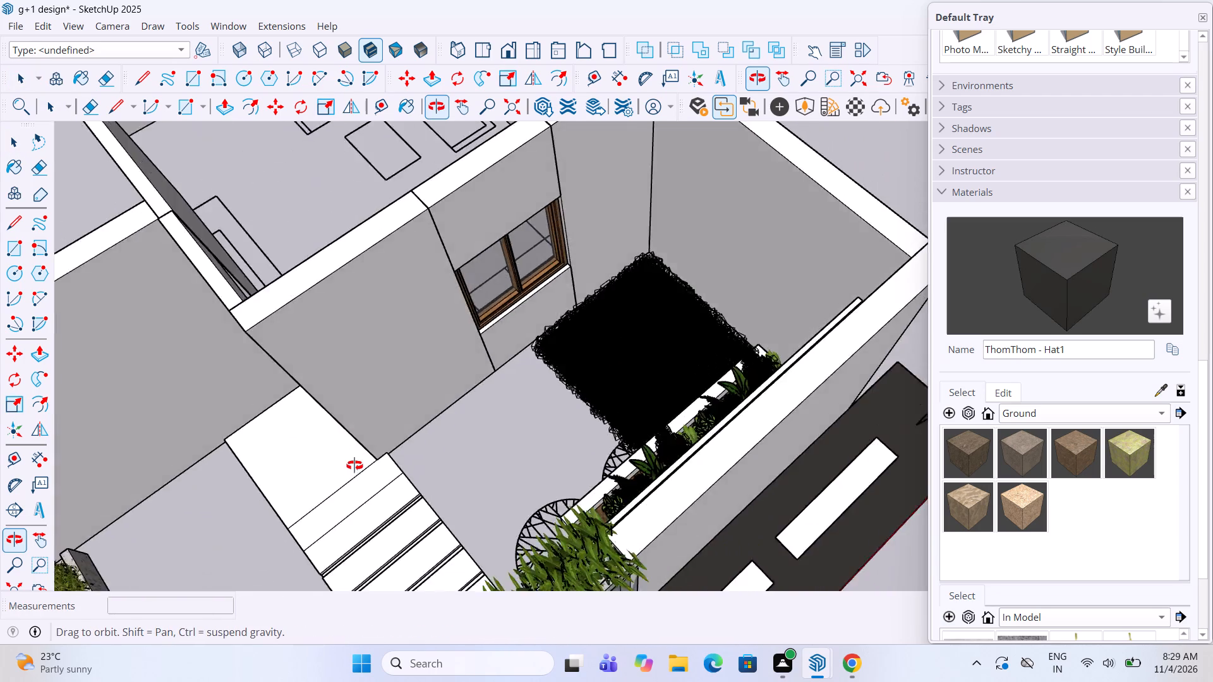
middle_click_drag(354, 465, 193, 472)
scroll(532, 368, "down", 5)
middle_click_drag(524, 306, 516, 365)
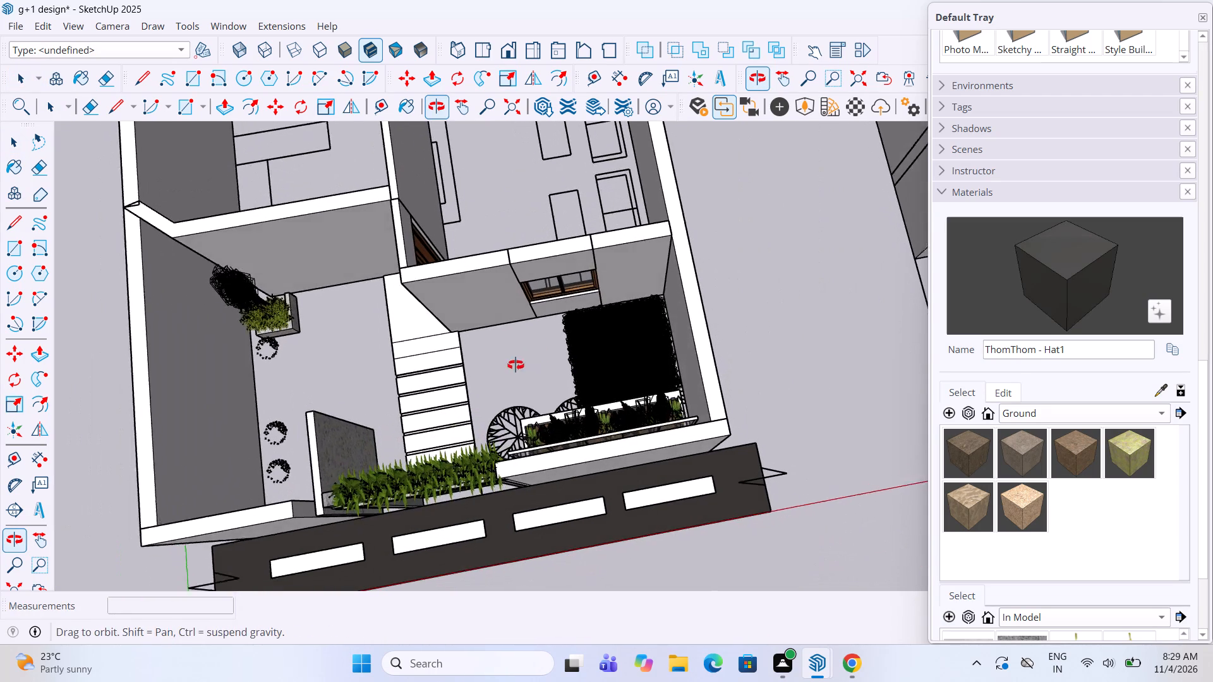
middle_click_drag(516, 365, 512, 364)
scroll(613, 333, "up", 2)
middle_click_drag(613, 333, 646, 311)
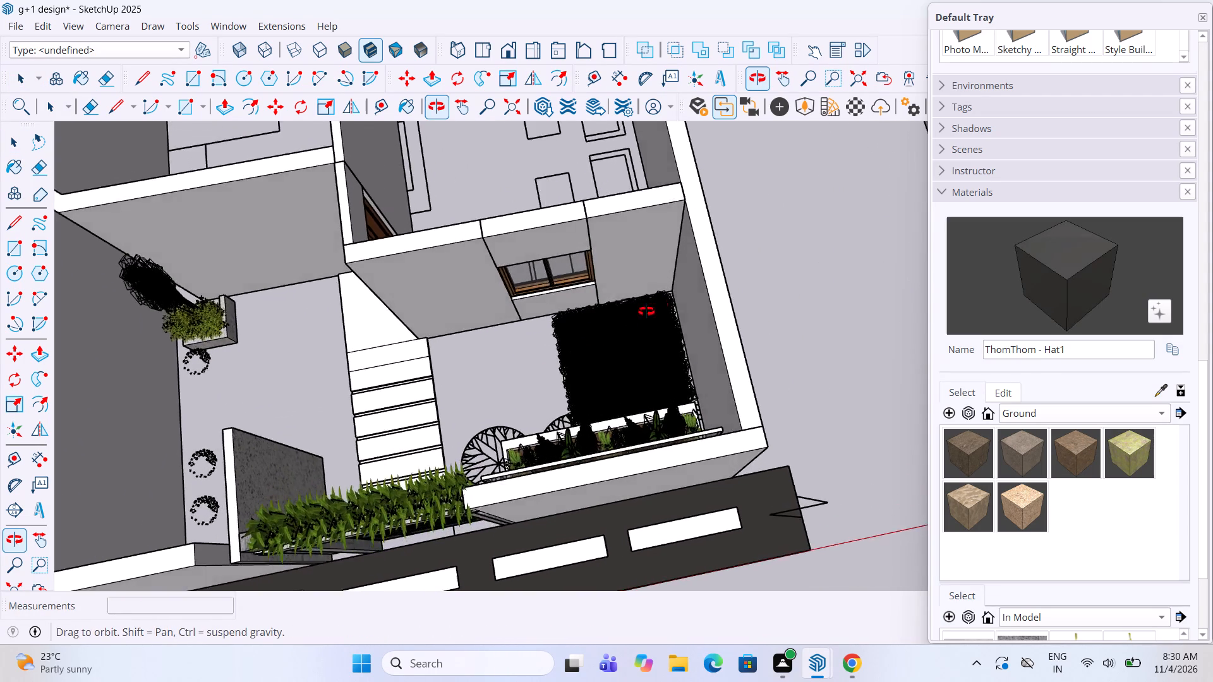
middle_click_drag(646, 311, 668, 298)
scroll(668, 292, "down", 9)
scroll(617, 317, "up", 3)
middle_click_drag(617, 317, 1005, 371)
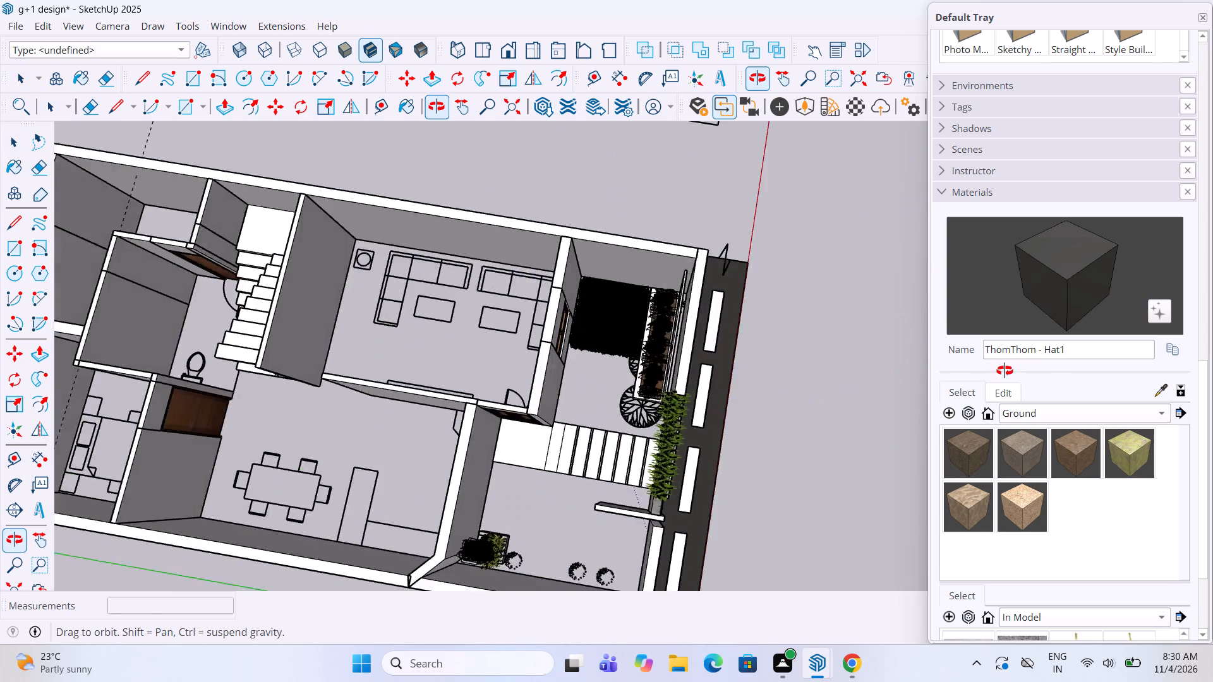
middle_click_drag(1005, 371, 1061, 358)
scroll(617, 348, "up", 4)
scroll(675, 323, "up", 5)
left_click(672, 360)
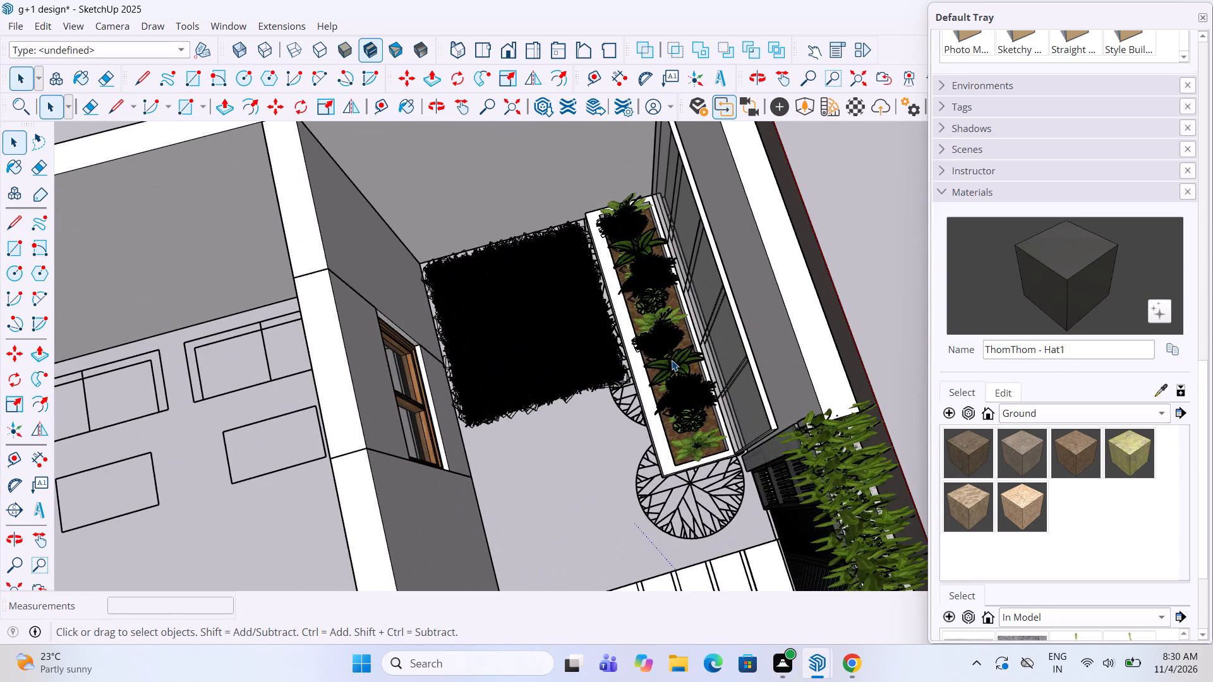
right_click(672, 360)
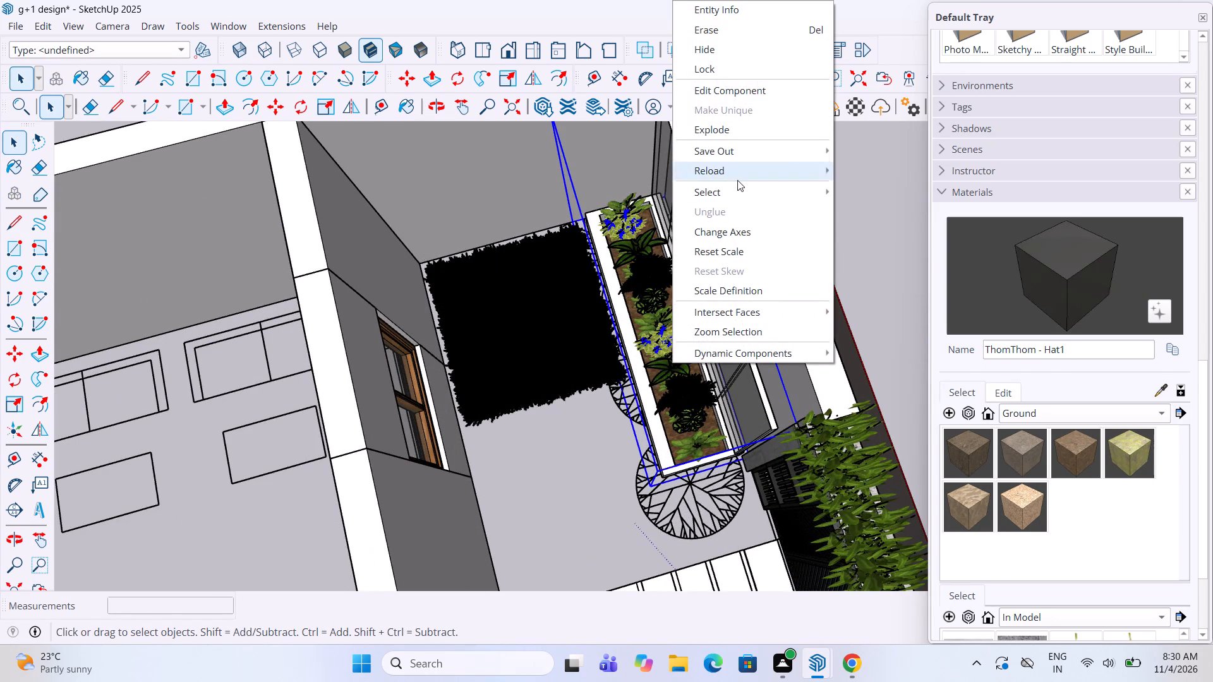
left_click(738, 131)
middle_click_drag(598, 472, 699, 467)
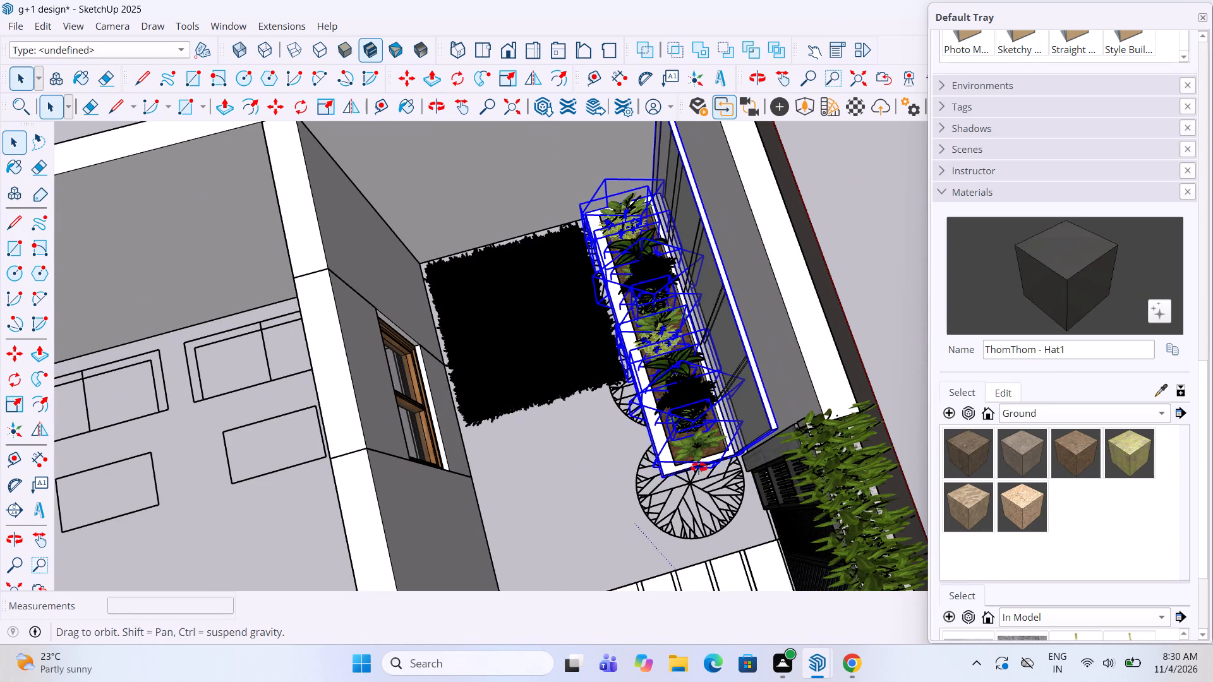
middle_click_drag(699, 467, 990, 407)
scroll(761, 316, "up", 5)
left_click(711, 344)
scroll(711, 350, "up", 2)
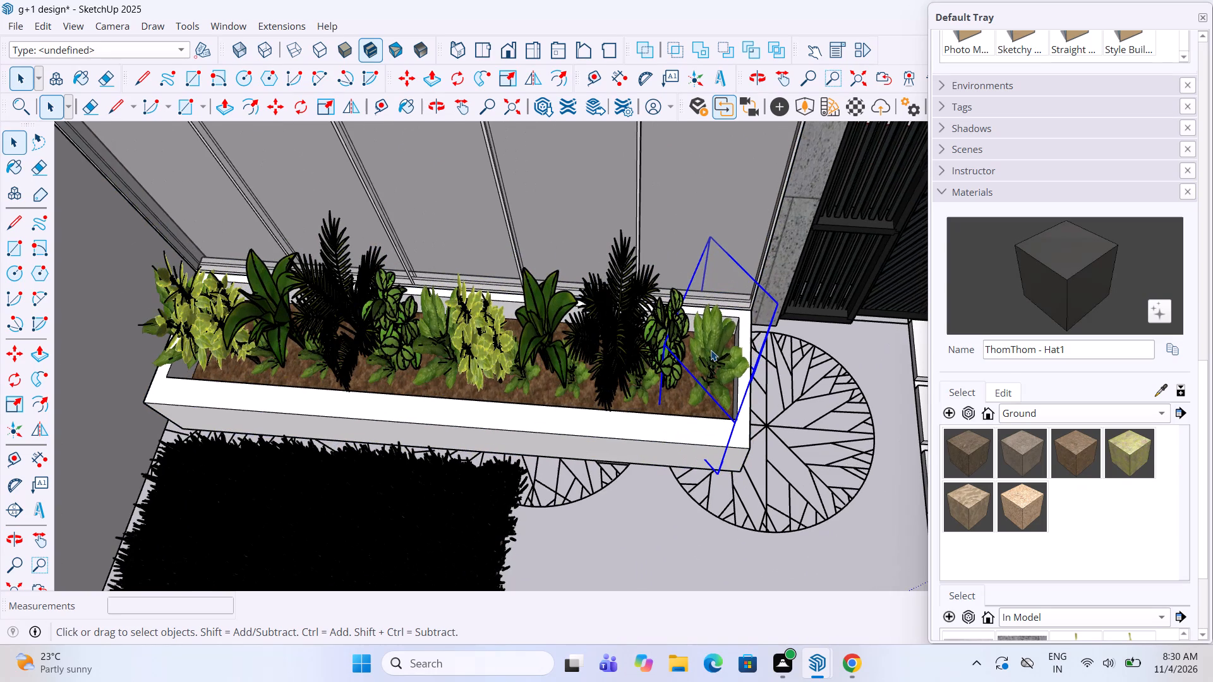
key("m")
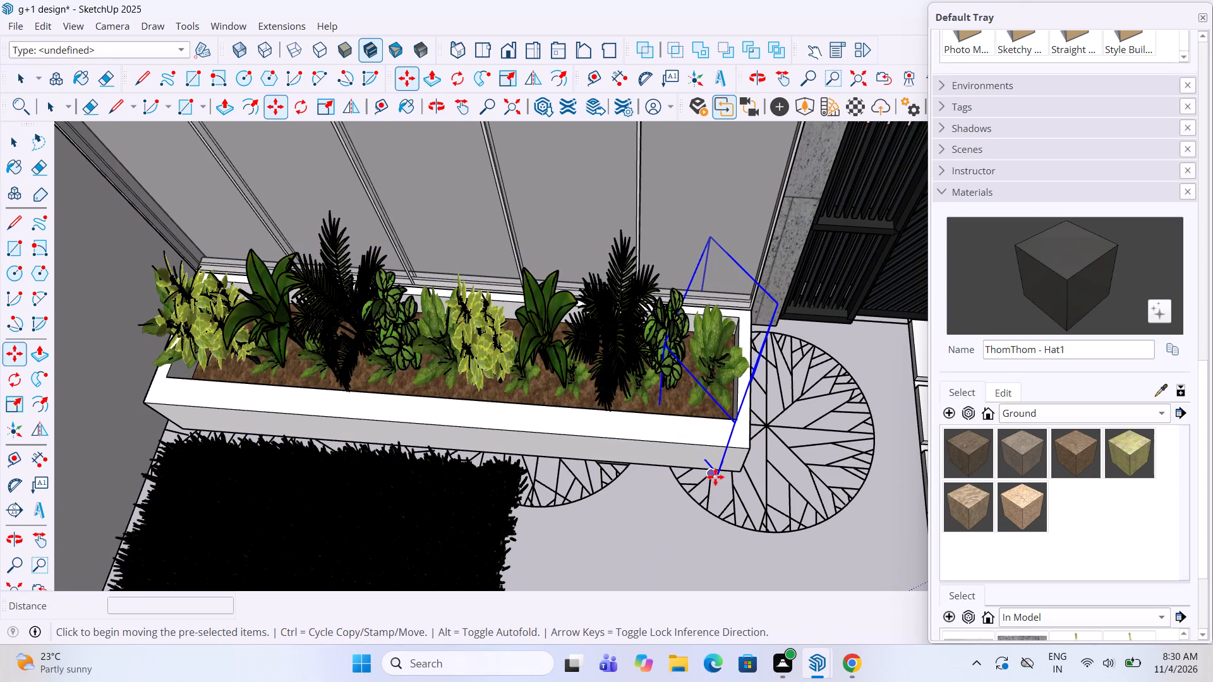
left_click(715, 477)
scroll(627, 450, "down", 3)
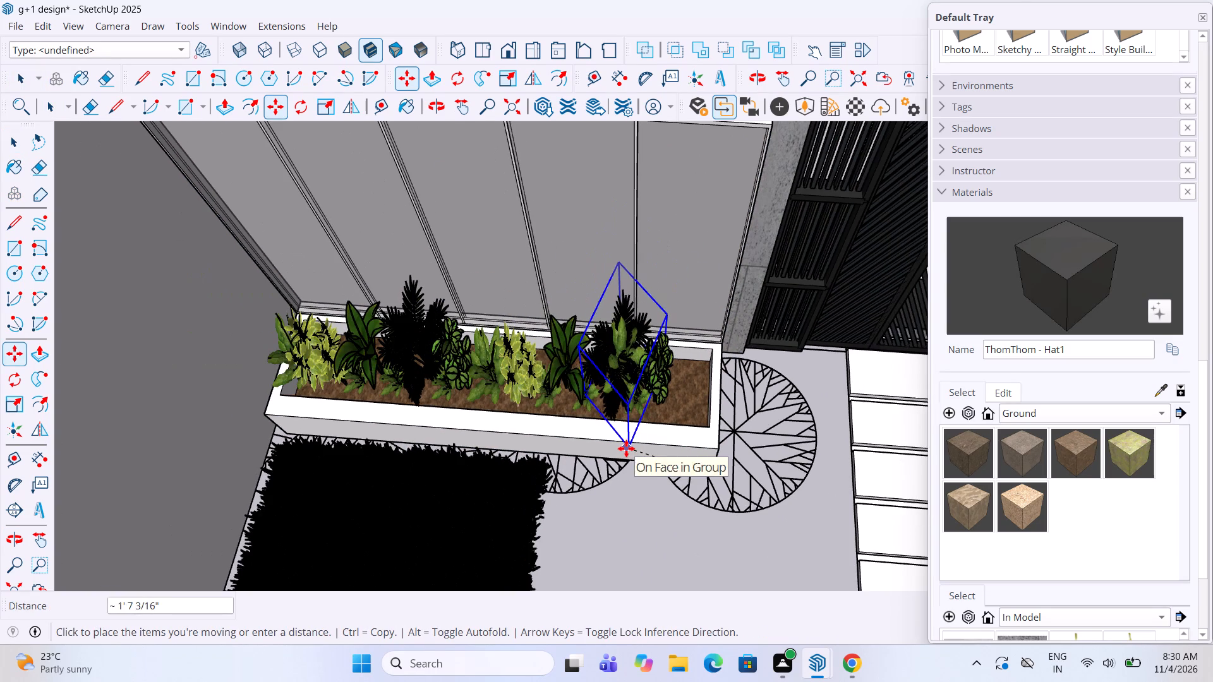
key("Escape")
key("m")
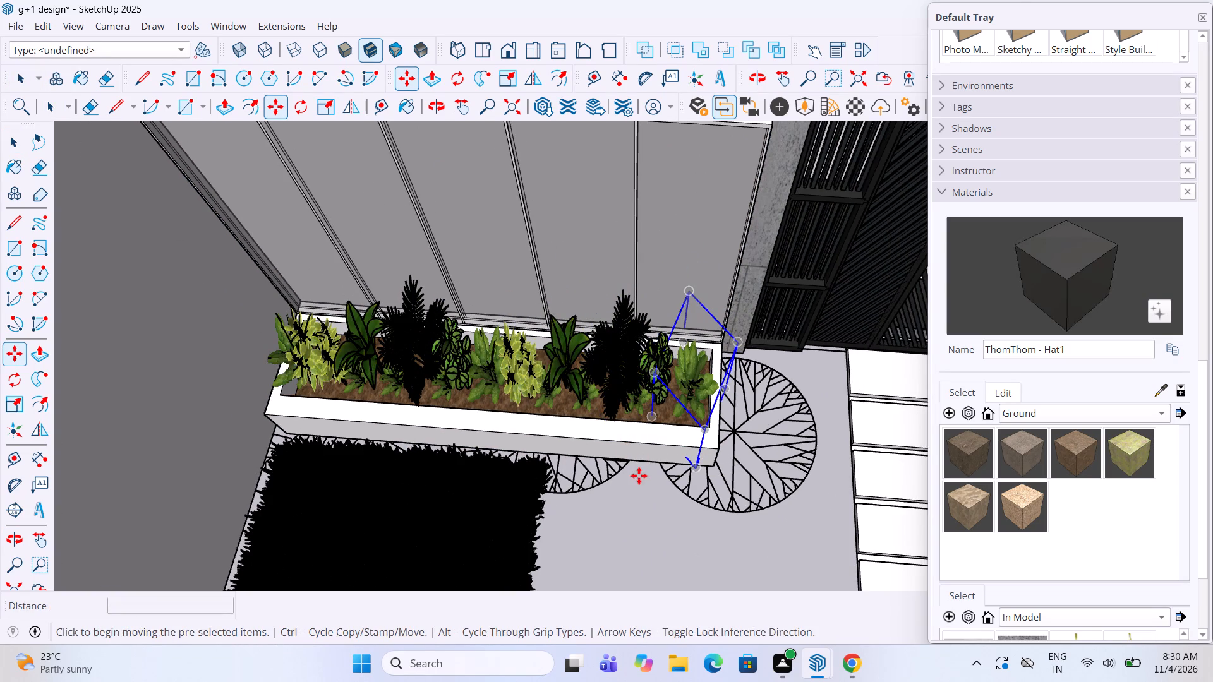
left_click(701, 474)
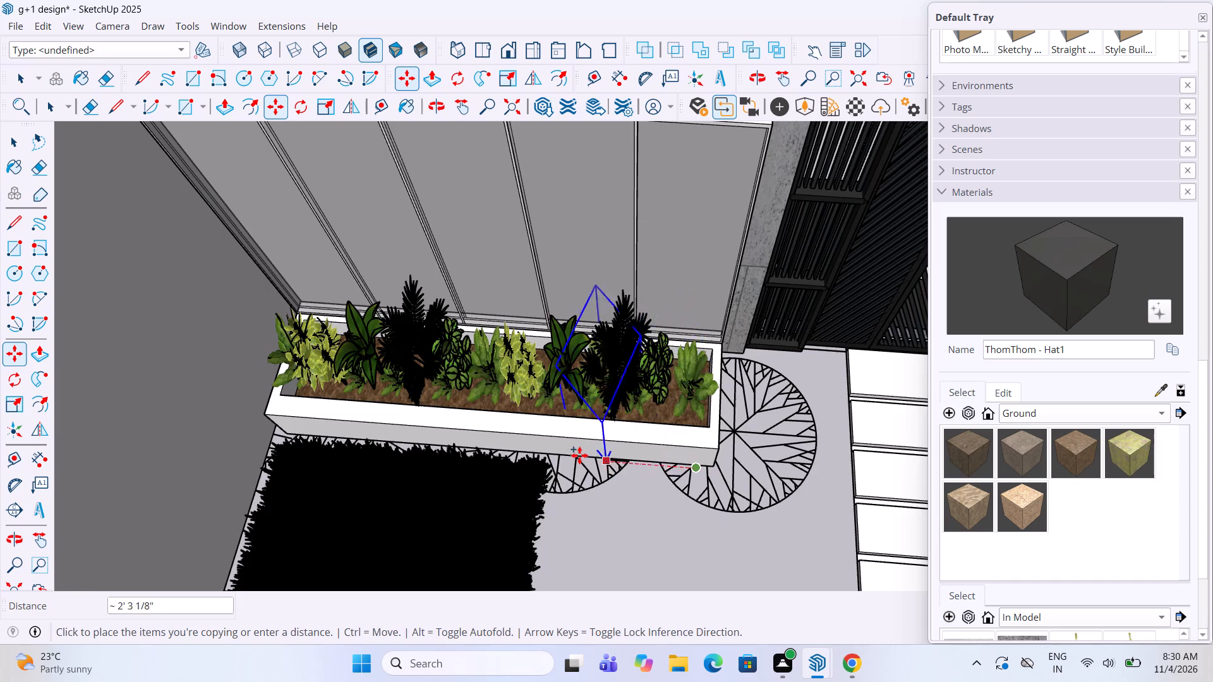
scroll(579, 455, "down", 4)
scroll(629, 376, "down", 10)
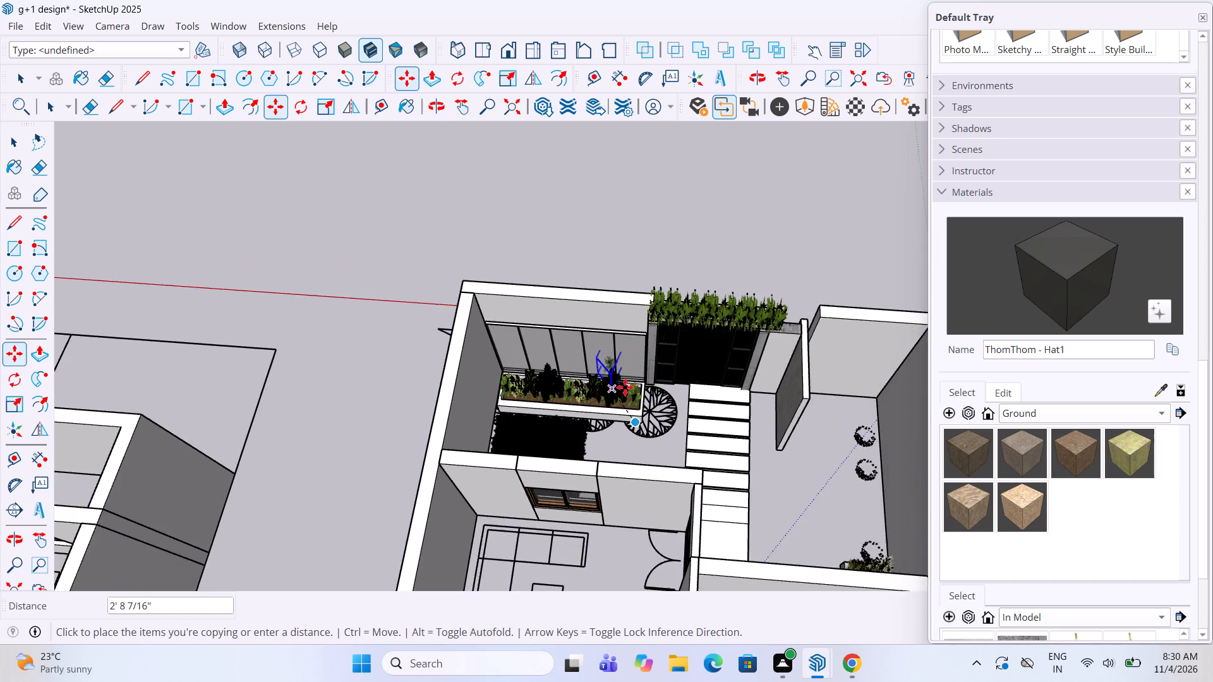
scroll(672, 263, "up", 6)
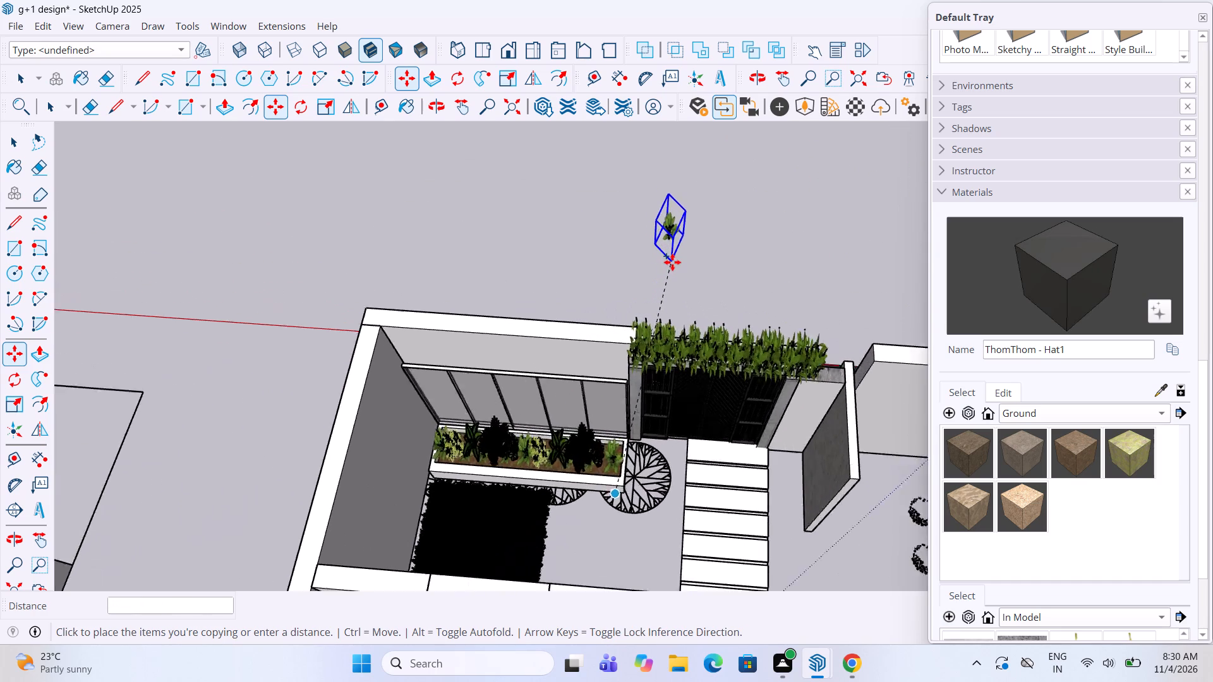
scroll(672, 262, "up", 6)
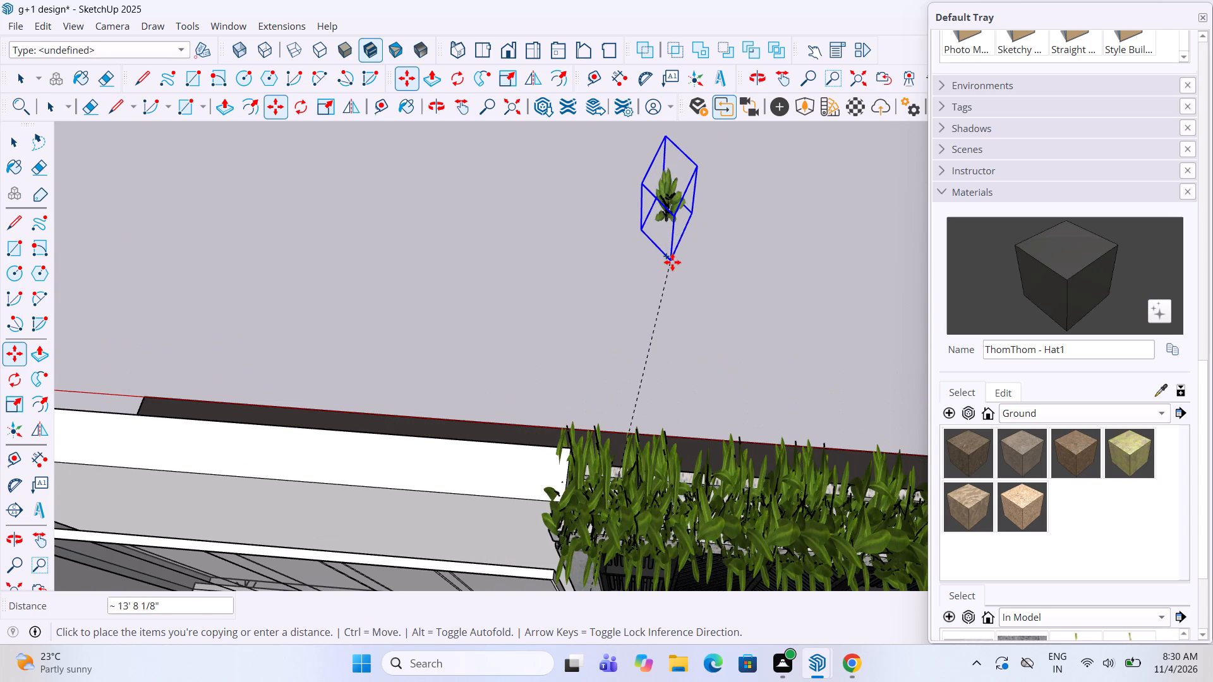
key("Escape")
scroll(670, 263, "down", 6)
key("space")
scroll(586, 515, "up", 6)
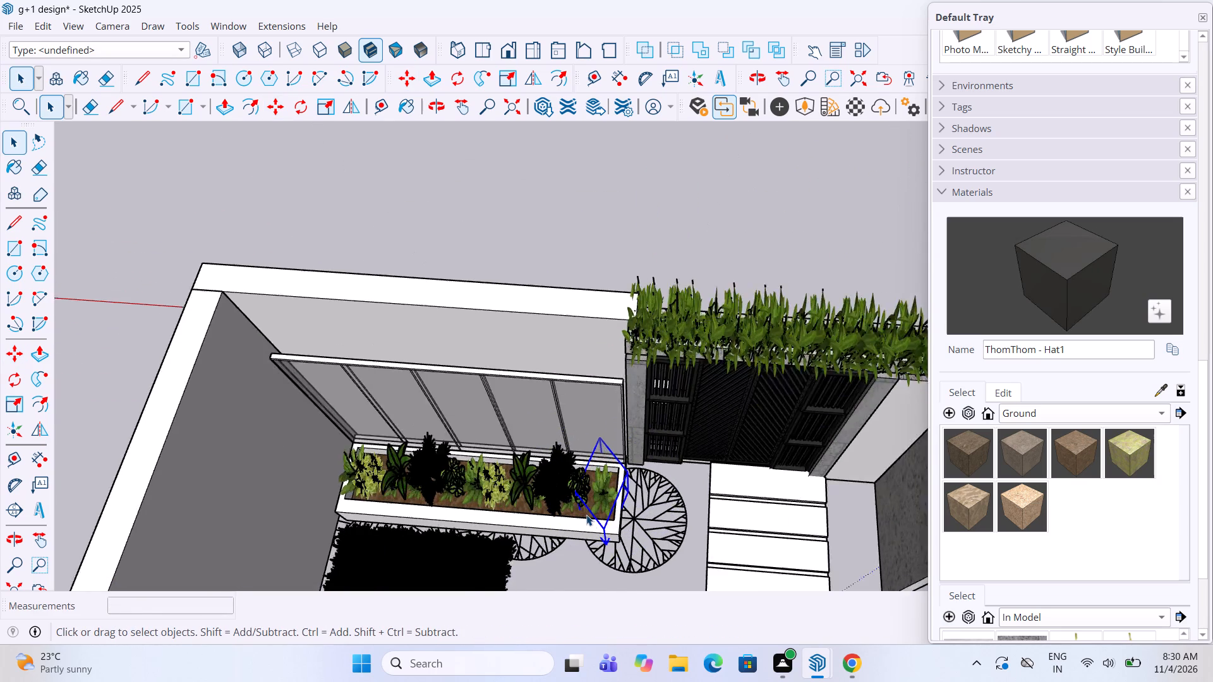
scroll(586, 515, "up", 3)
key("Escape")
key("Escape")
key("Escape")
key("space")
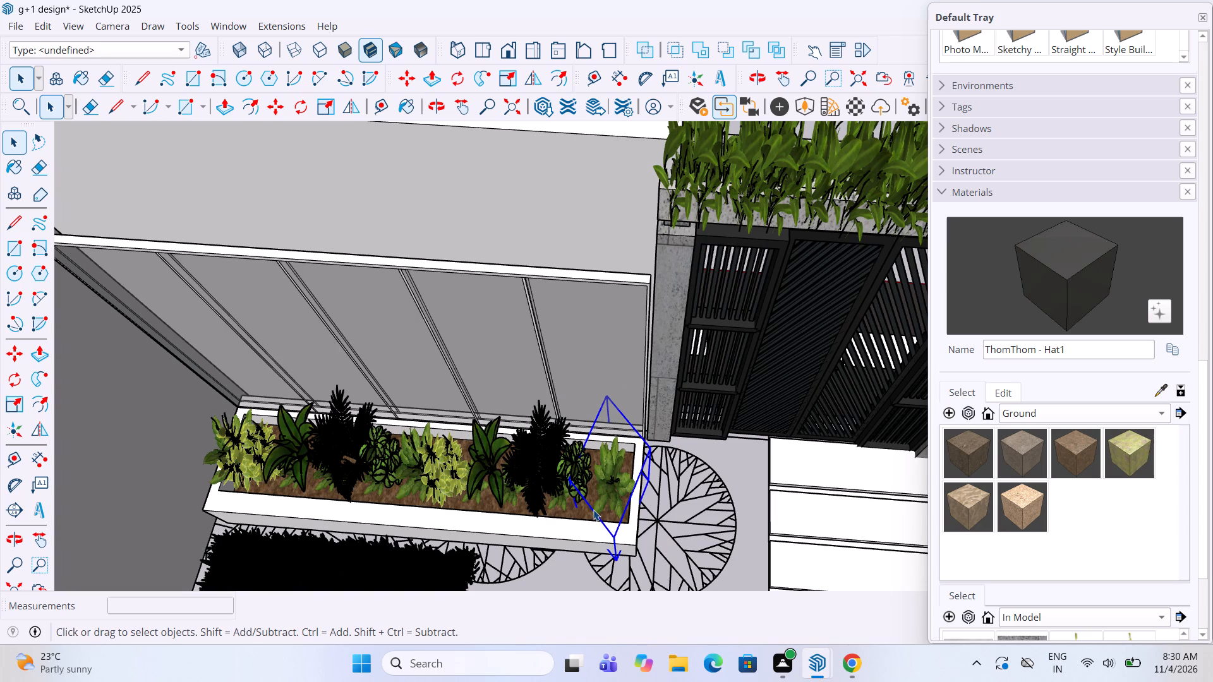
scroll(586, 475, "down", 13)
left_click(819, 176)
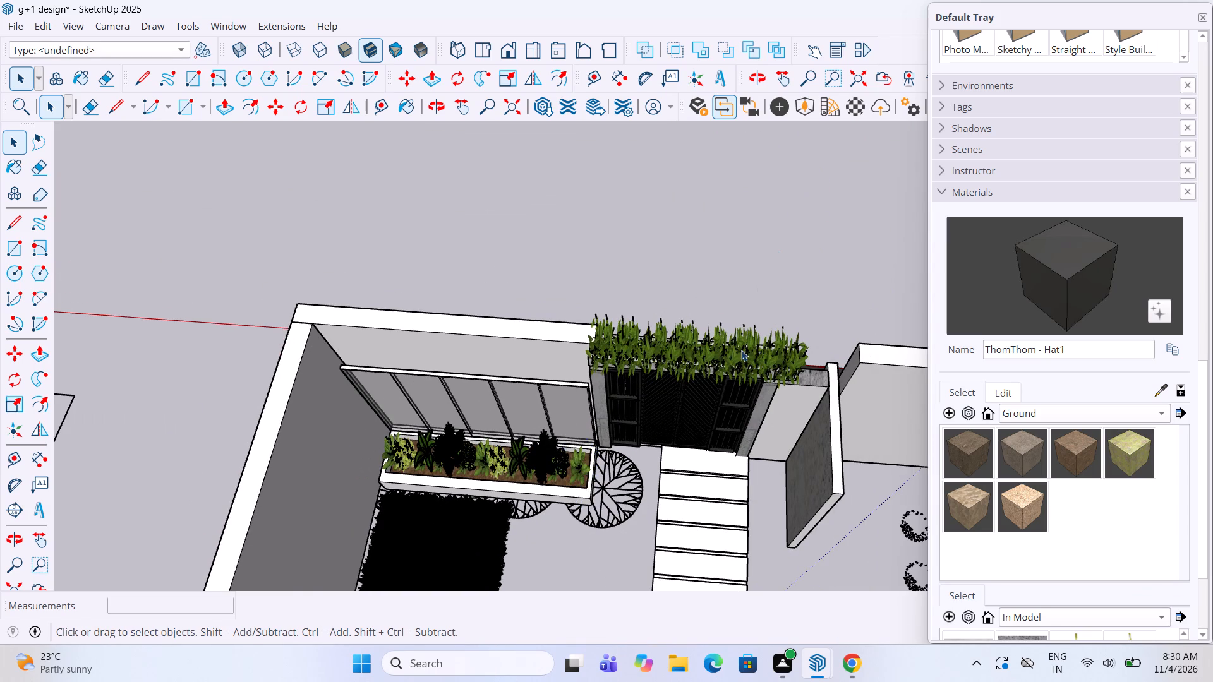
Inside the living-room wall group beside the double door, place a horizontal guide 2' below the wall's top edge.
middle_click_drag(740, 350, 52, 380)
scroll(449, 378, "down", 2)
middle_click_drag(435, 375, 316, 361)
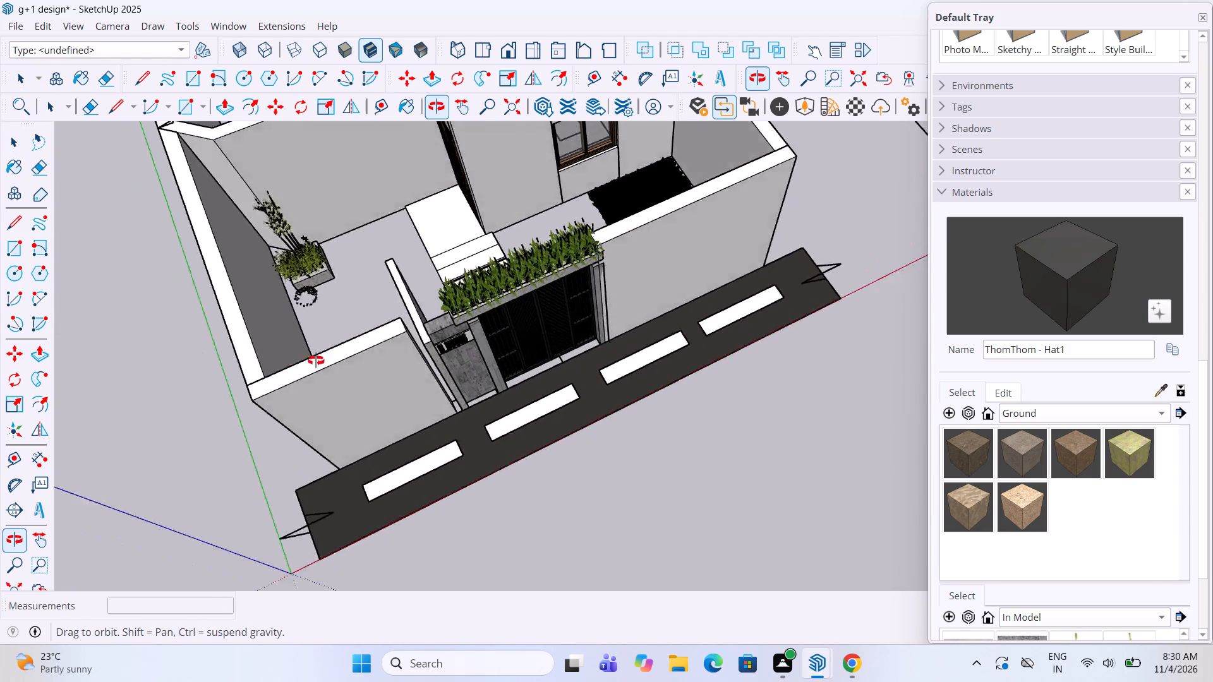
middle_click_drag(316, 361, 215, 375)
scroll(262, 364, "down", 7)
scroll(419, 378, "down", 5)
scroll(537, 160, "up", 2)
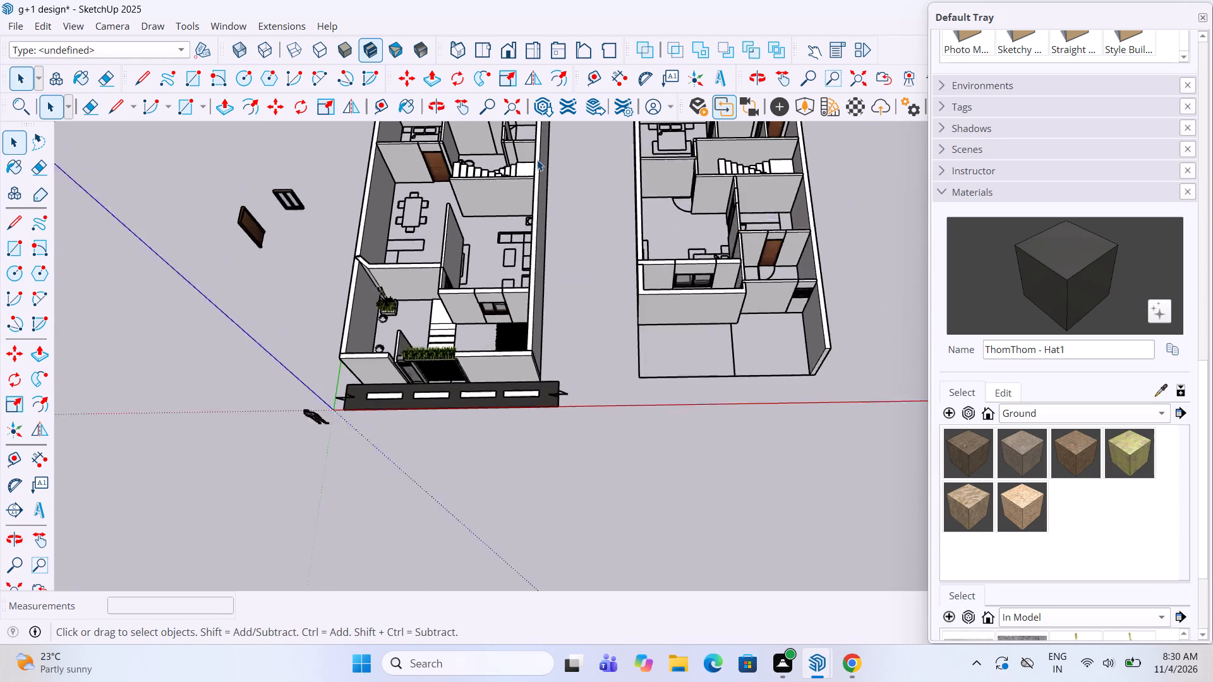
scroll(537, 160, "up", 3)
scroll(302, 161, "up", 5)
scroll(370, 254, "up", 2)
middle_click_drag(371, 254, 488, 246)
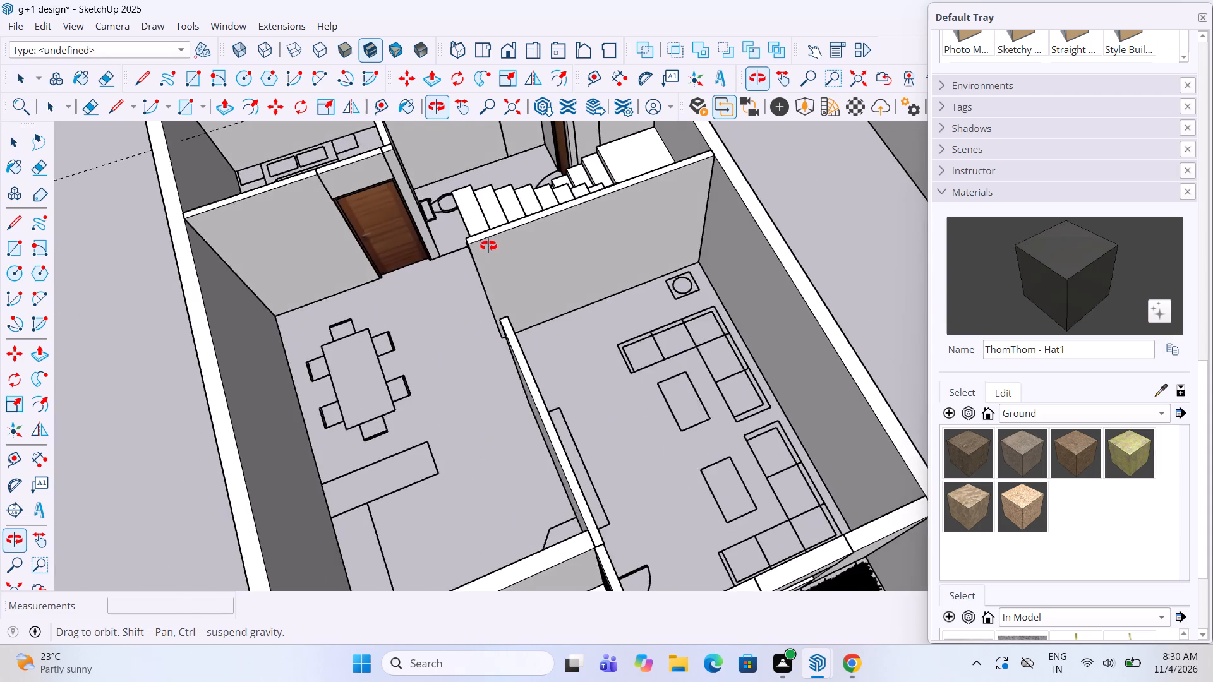
middle_click_drag(488, 246, 71, 260)
middle_click_drag(469, 306, 352, 284)
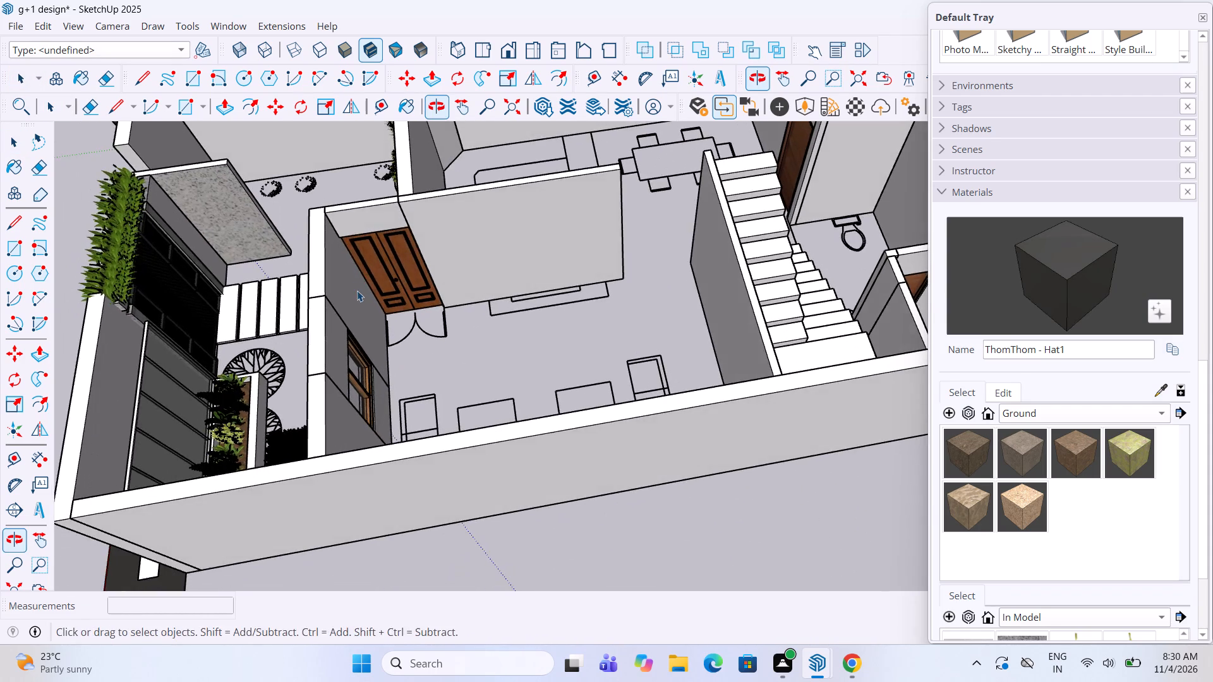
scroll(566, 440, "down", 3)
middle_click_drag(566, 439, 533, 290)
scroll(520, 254, "up", 3)
middle_click_drag(520, 254, 504, 266)
scroll(515, 246, "up", 5)
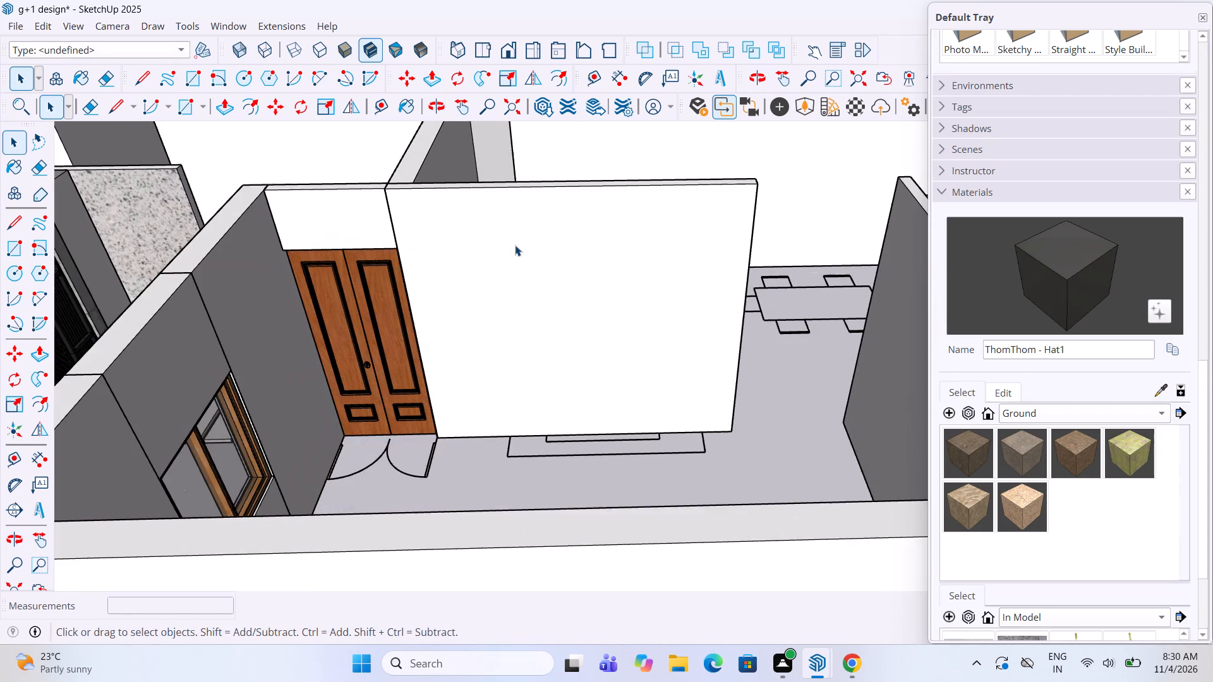
triple_click(515, 246)
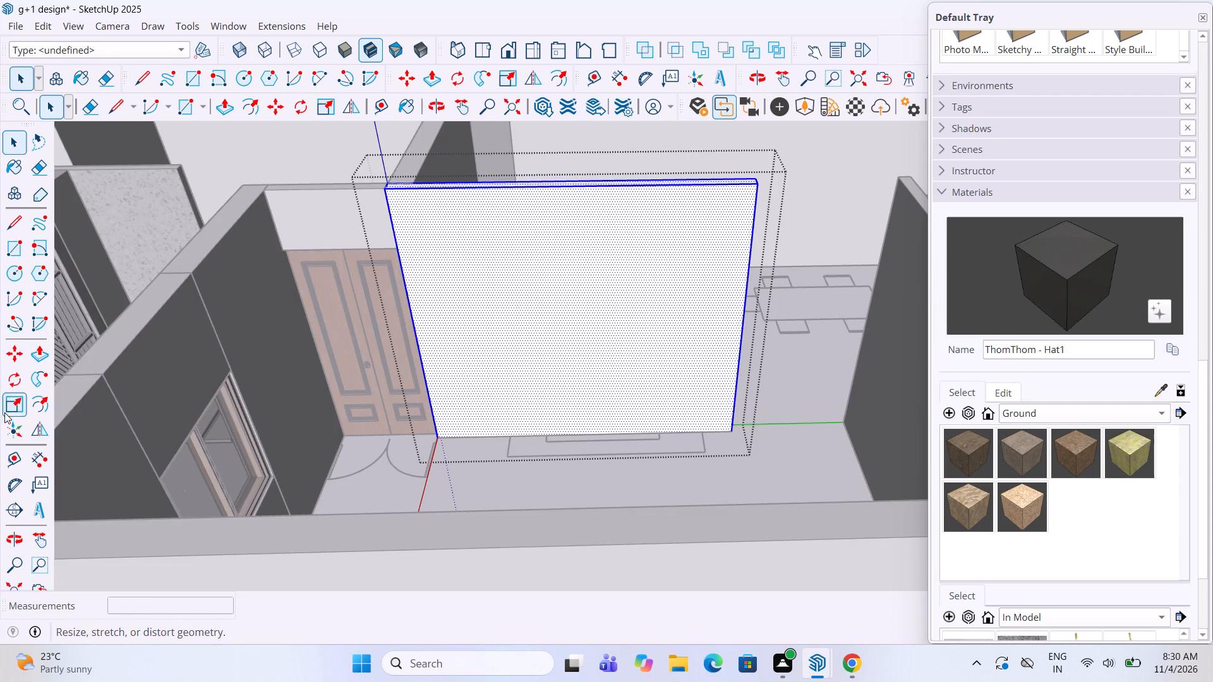
left_click(6, 451)
left_click(514, 188)
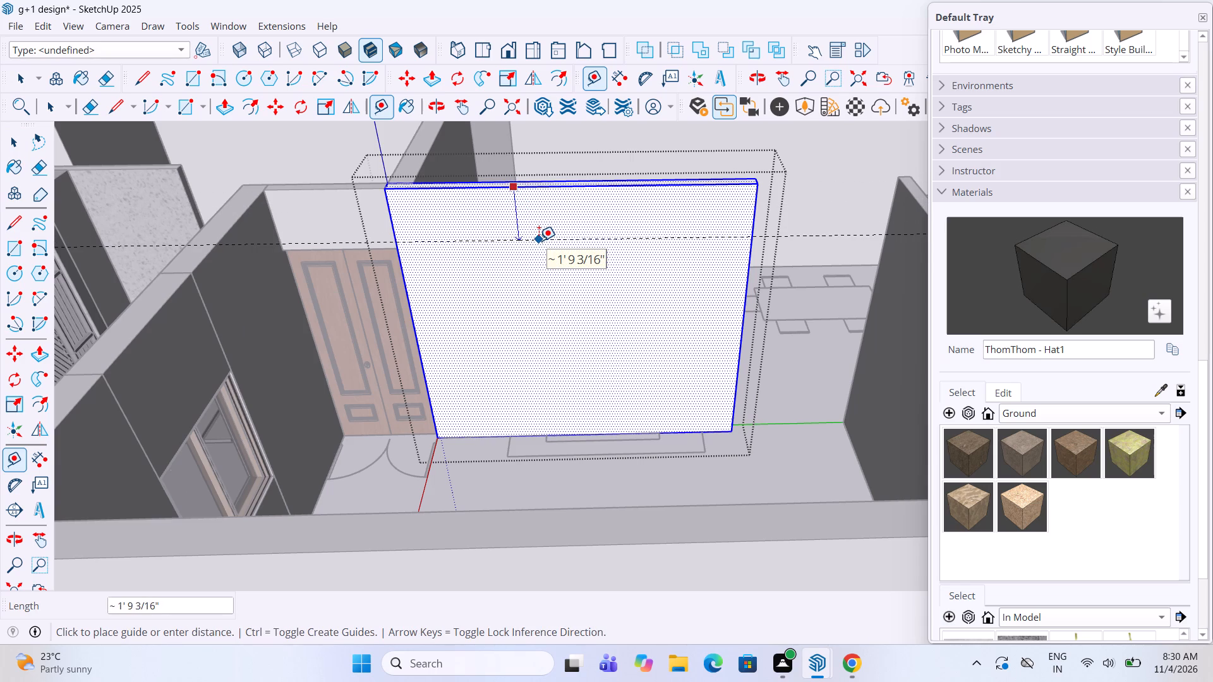
type("2'")
key("Return")
key("space")
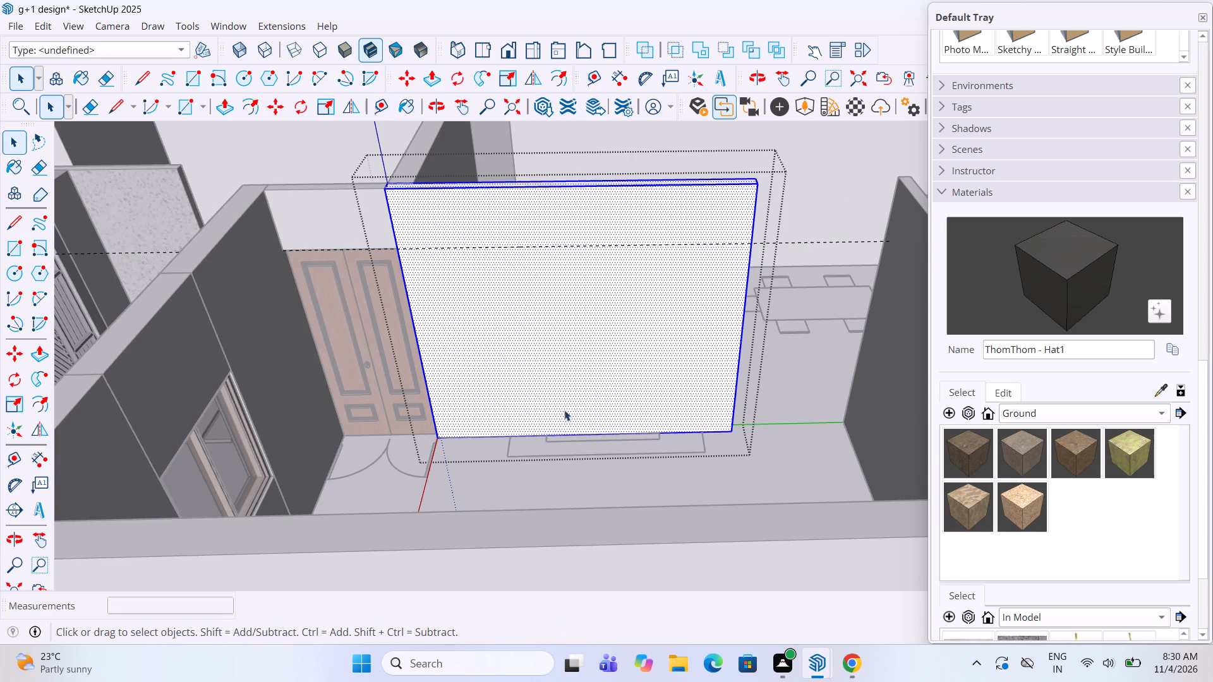
left_click(567, 491)
middle_click_drag(703, 246, 685, 246)
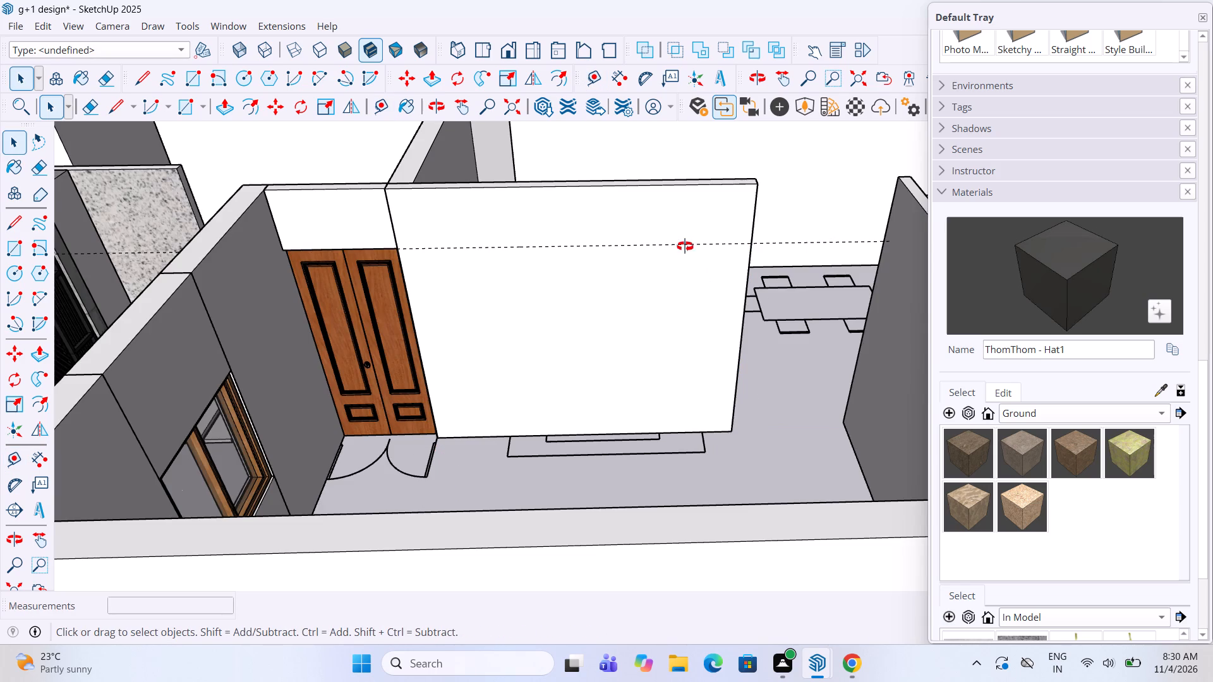
Inside the living-room wall group, draw a horizontal line about 11' 1" long across the wall face along the guide.
middle_click_drag(685, 246, 682, 246)
scroll(623, 195, "up", 2)
double_click(484, 278)
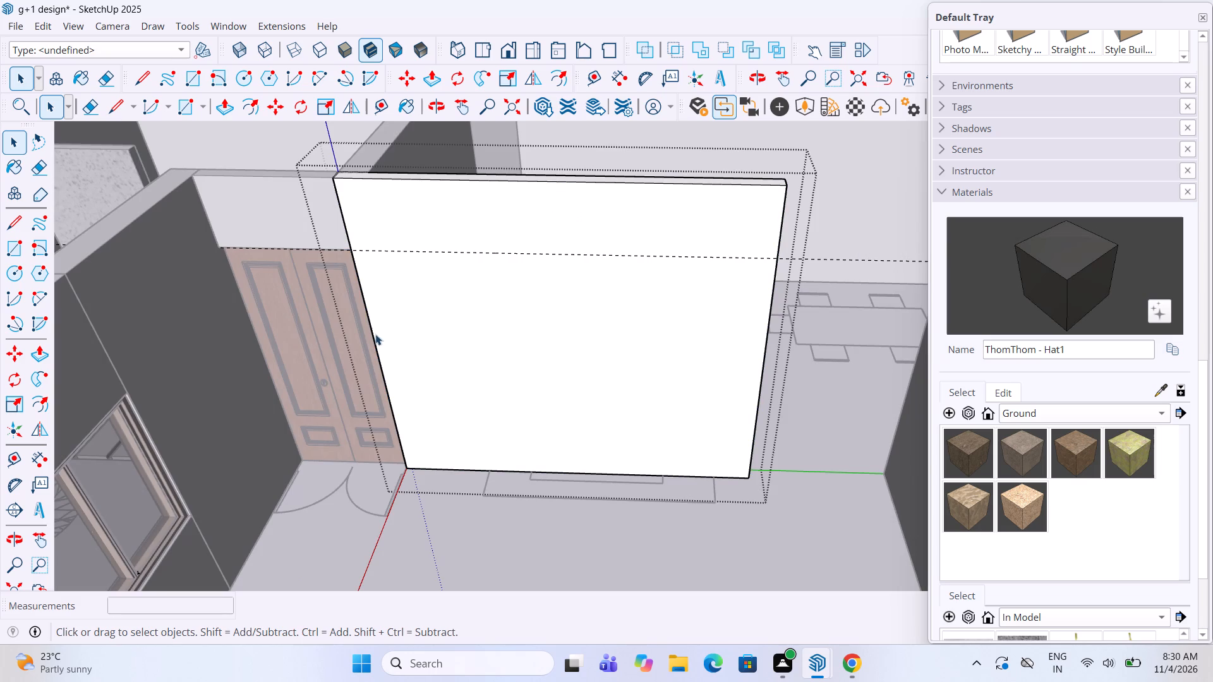
left_click(14, 223)
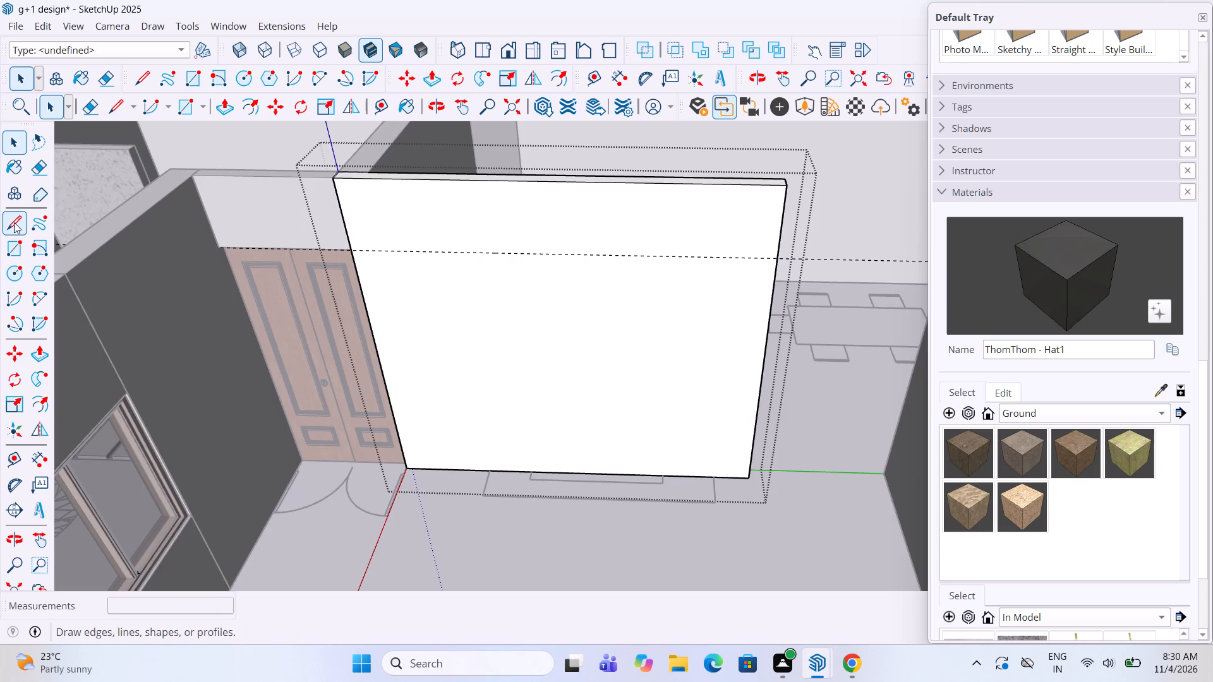
left_click(354, 249)
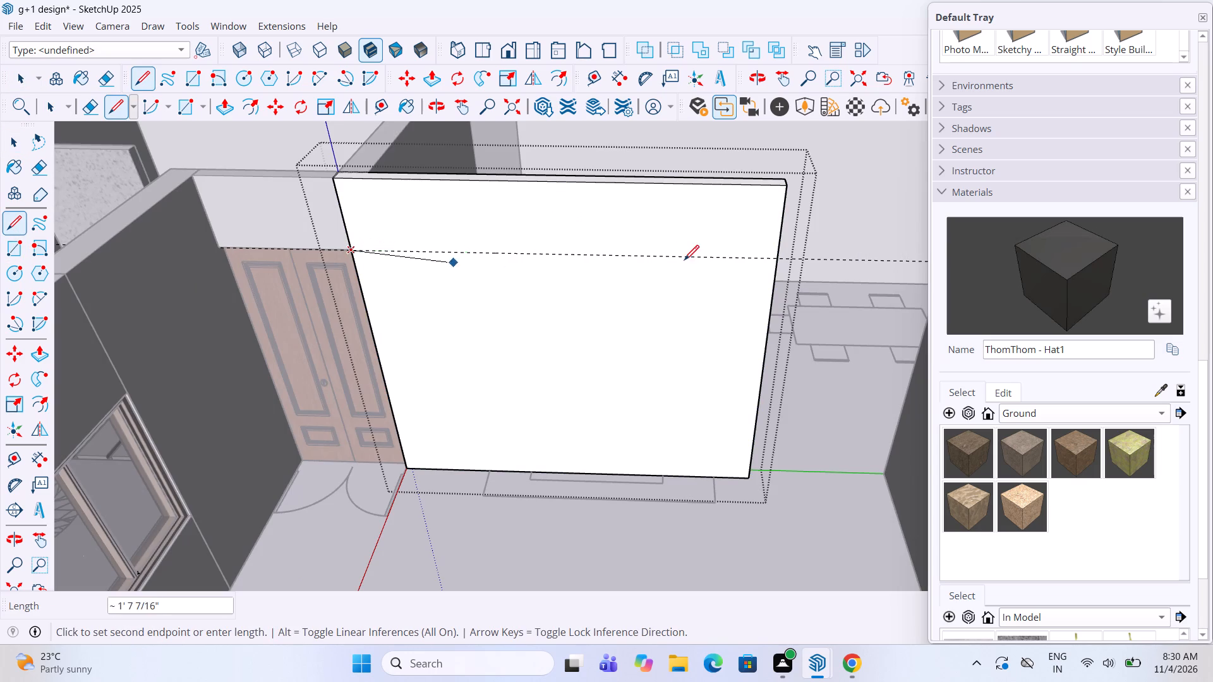
left_click(780, 253)
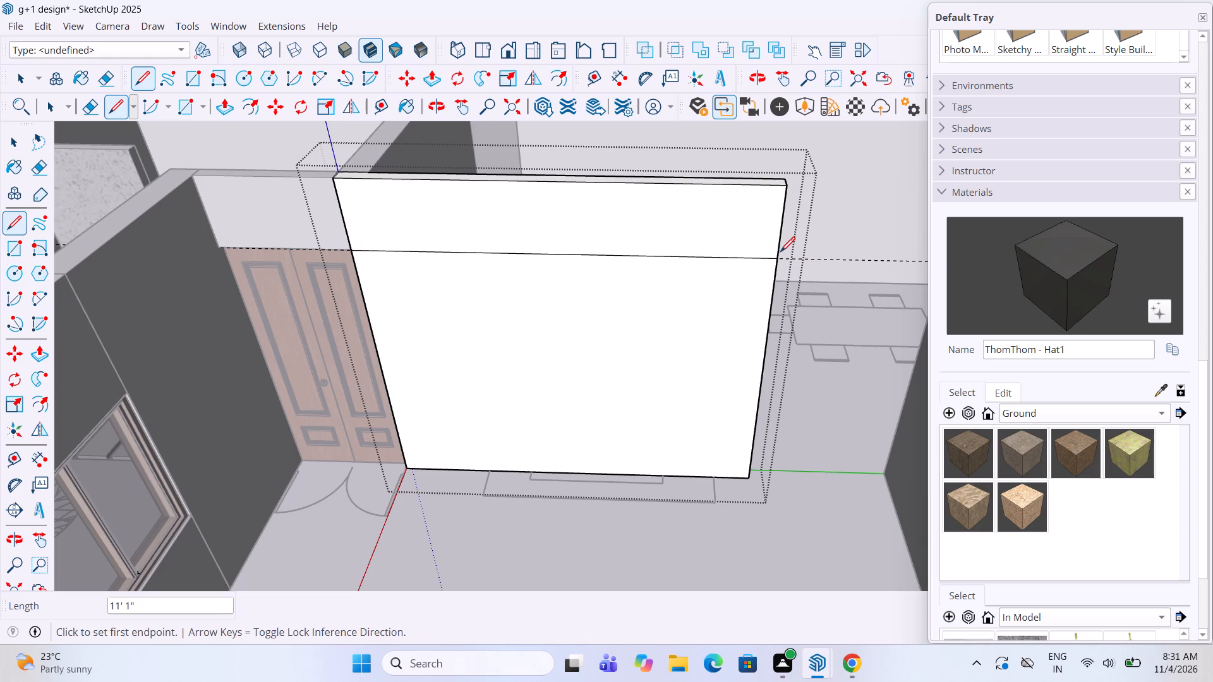
key("space")
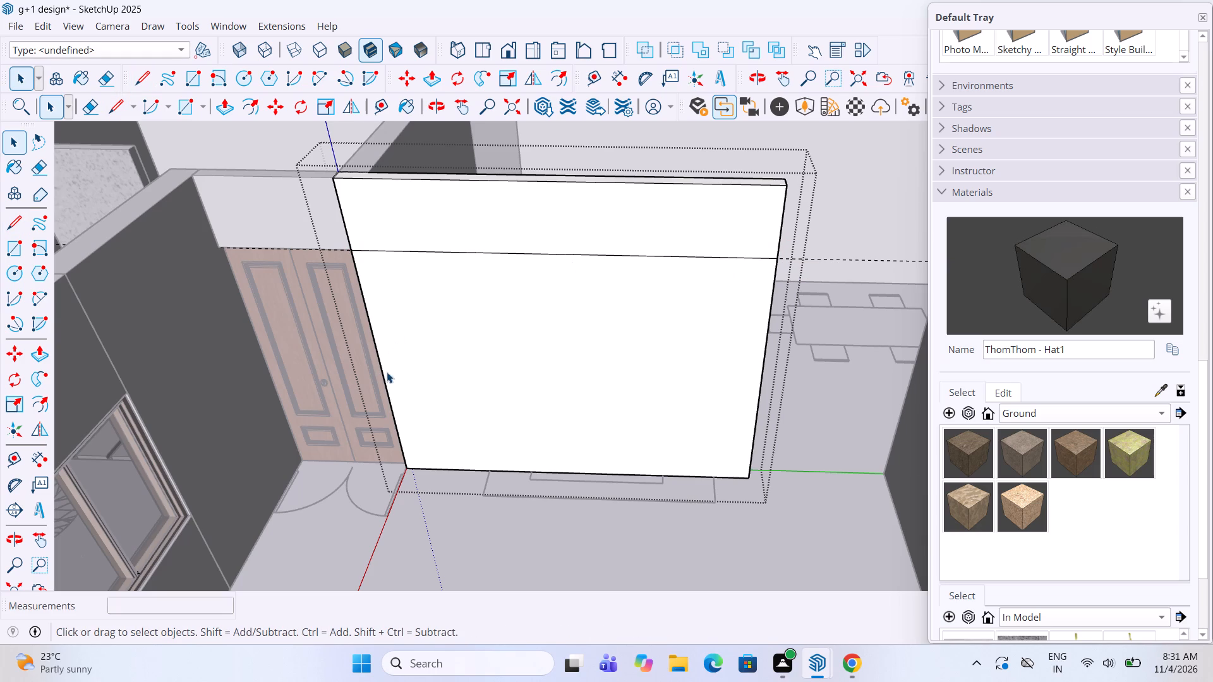
Copy the wall's door-side vertical edge inward below the horizontal line three times in succession, spaced 2", 3" and 2".
left_click(383, 366)
key("m")
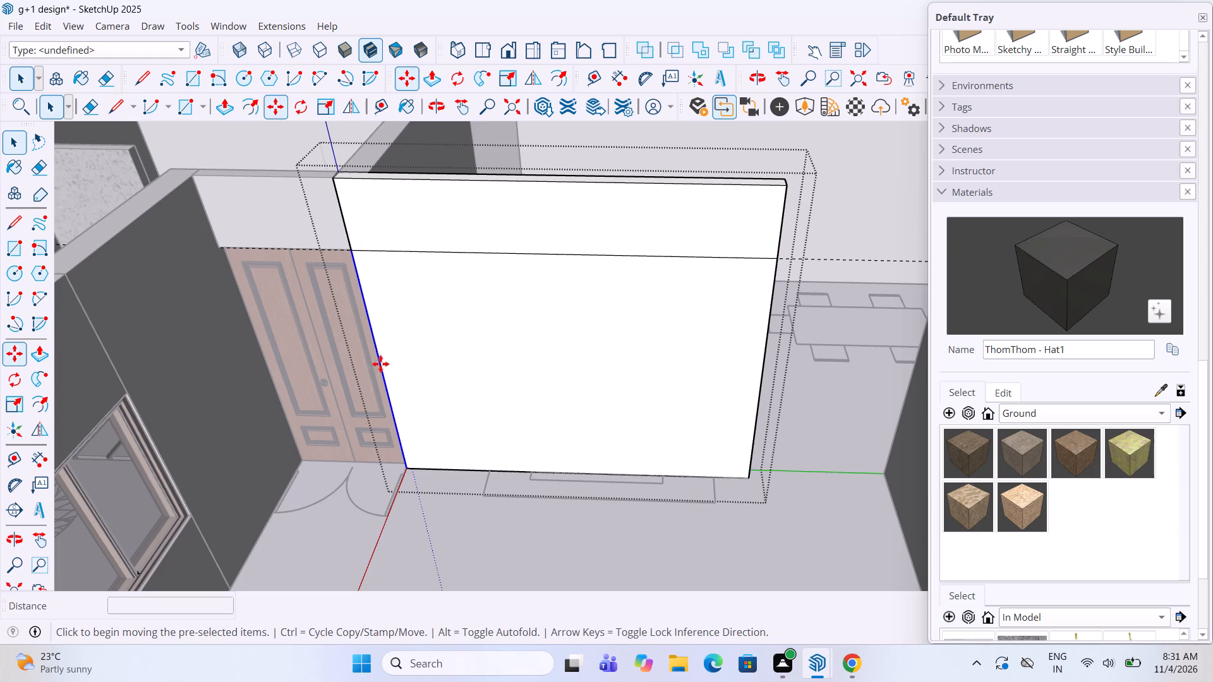
left_click(376, 326, "ctrl")
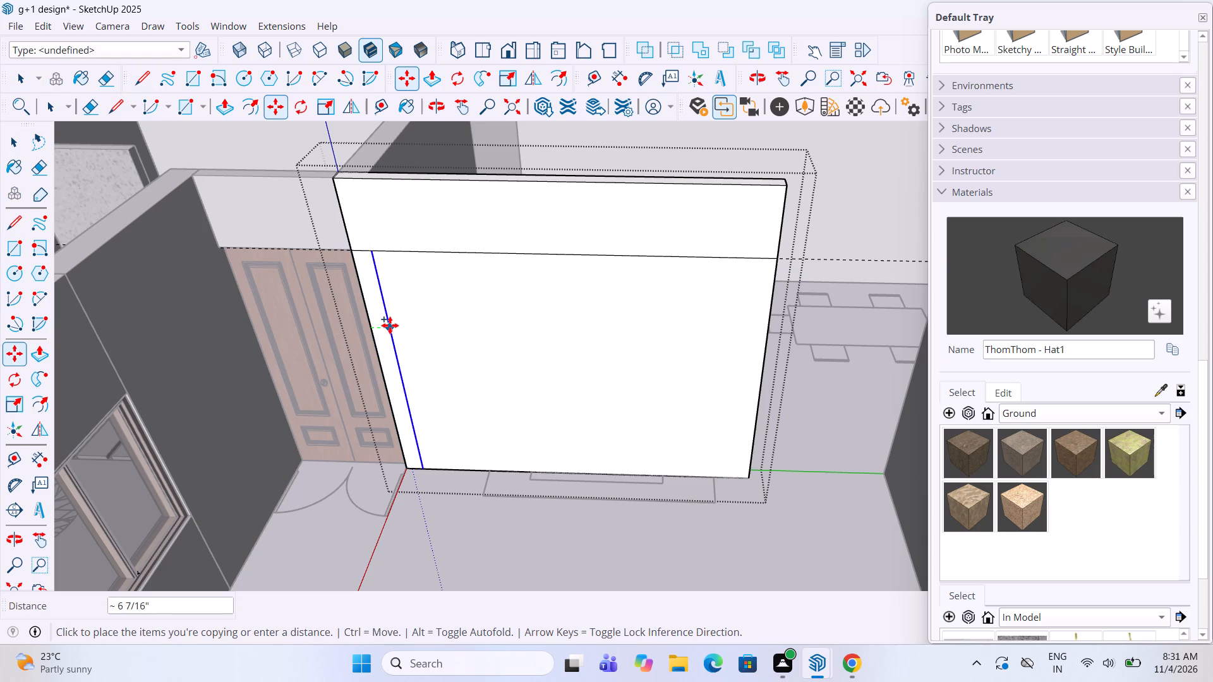
type("2\"")
key("Return")
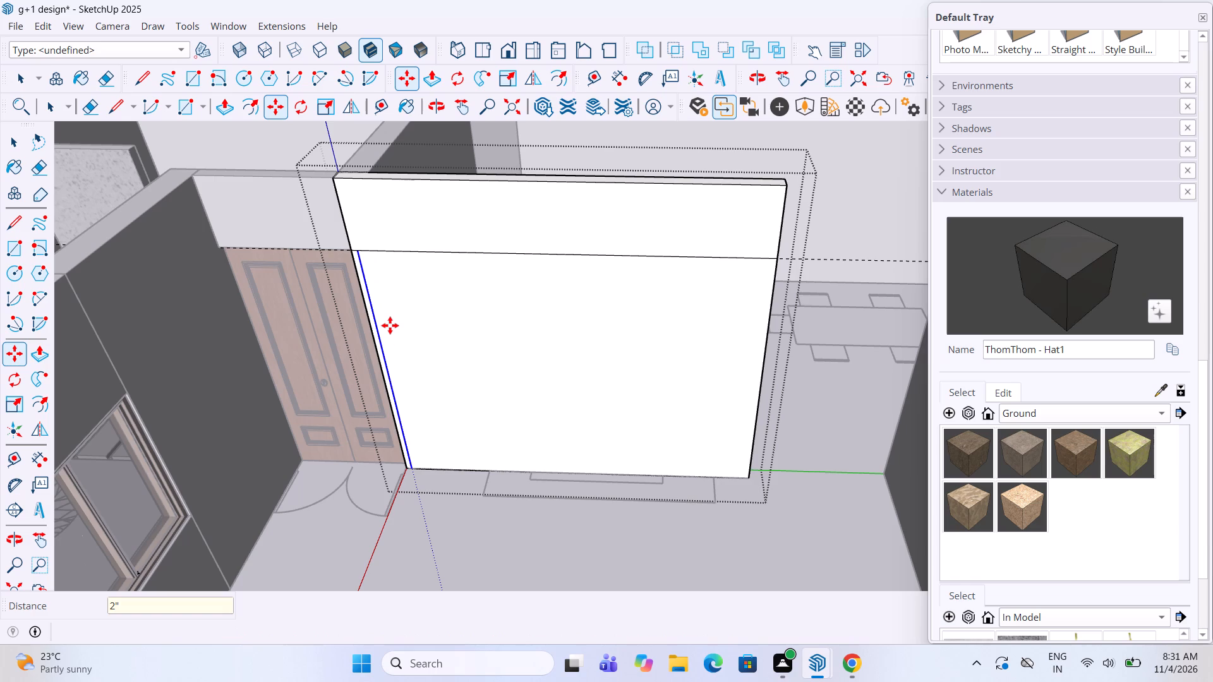
key("m")
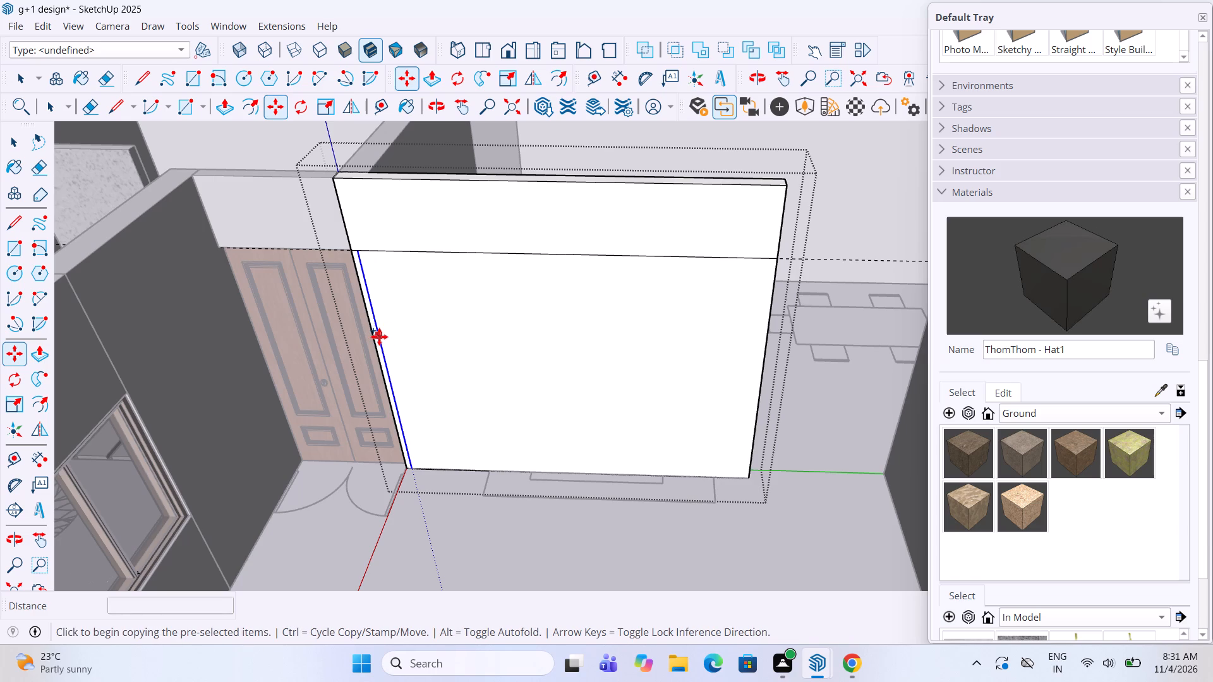
left_click(379, 337)
type("3\"")
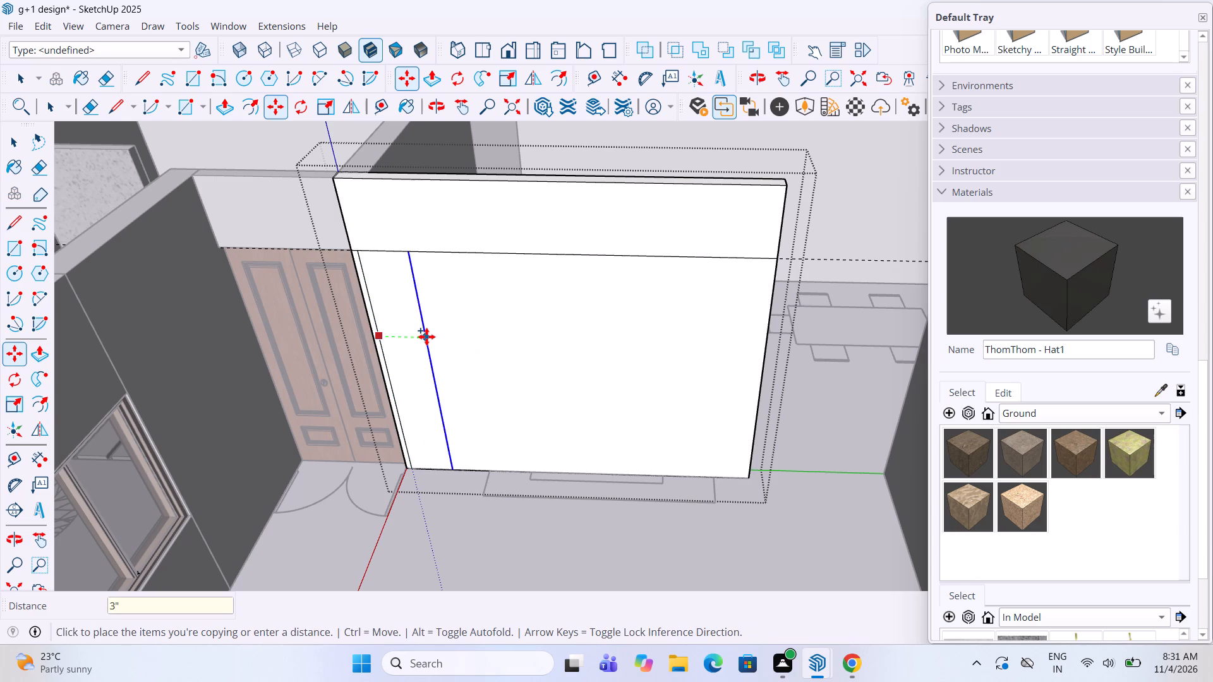
key("Return")
key("m")
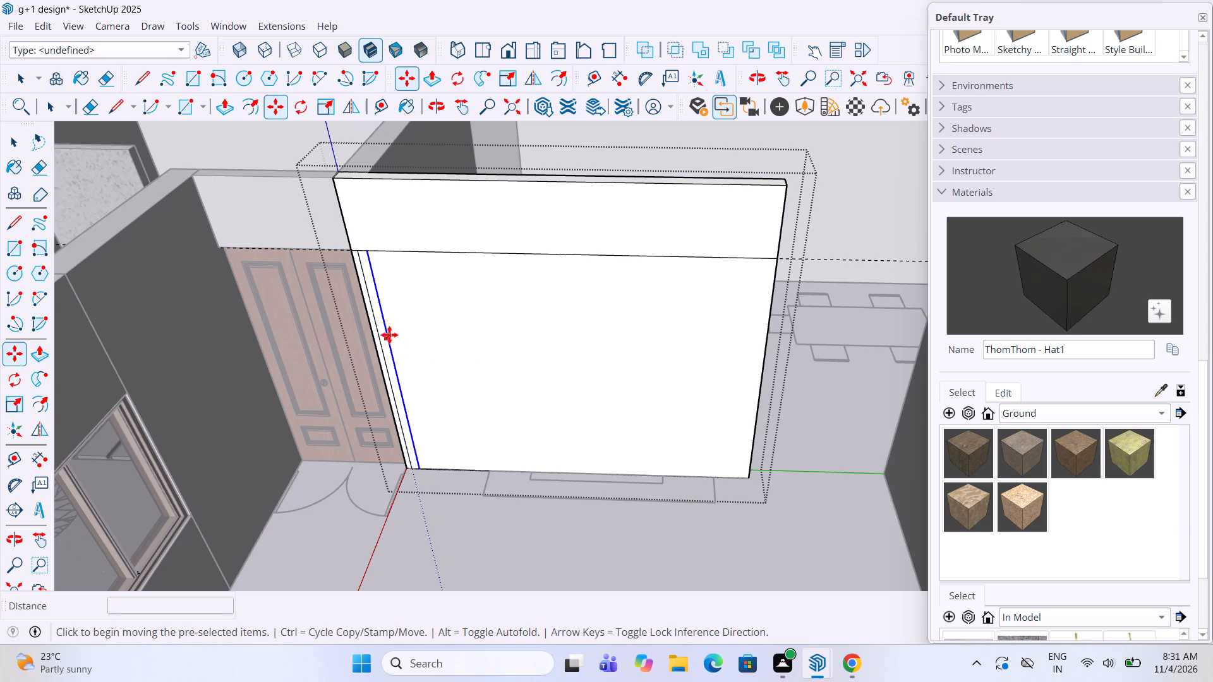
left_click(385, 330)
type("2\"")
key("Return")
key("space")
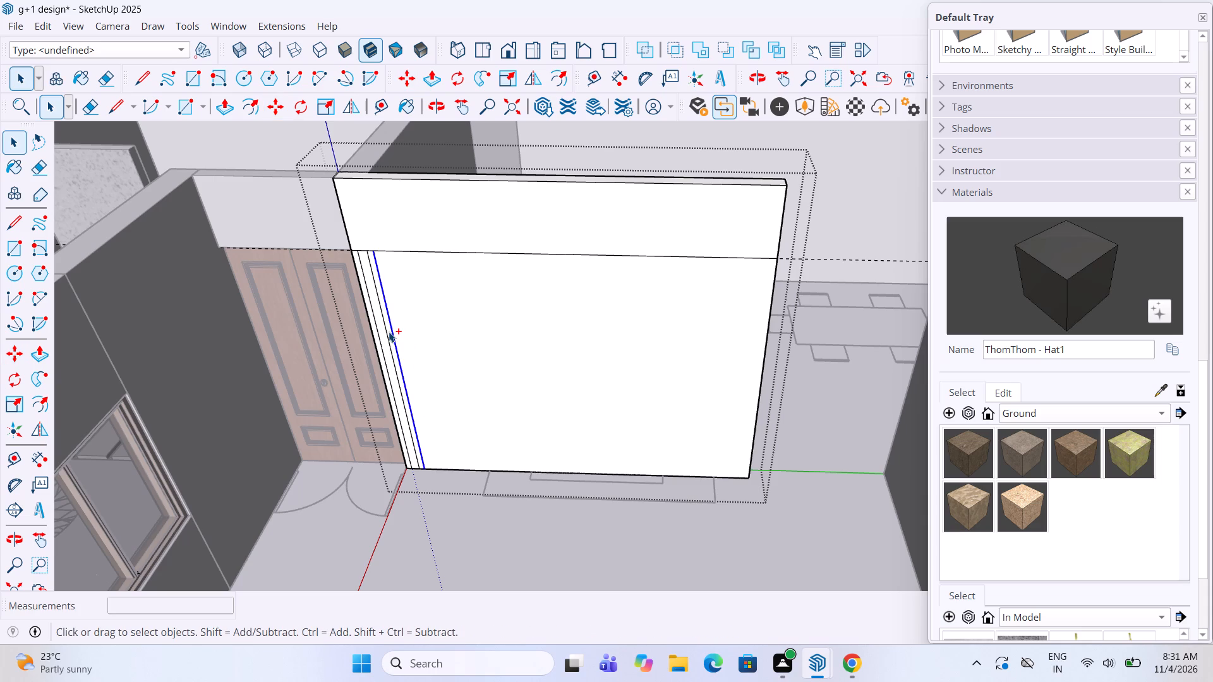
Copy the last two vertical lines 10' 6" to the wall's far edge, dividing the span into 21 equally spaced copies.
left_click(387, 325, "ctrl")
key("m")
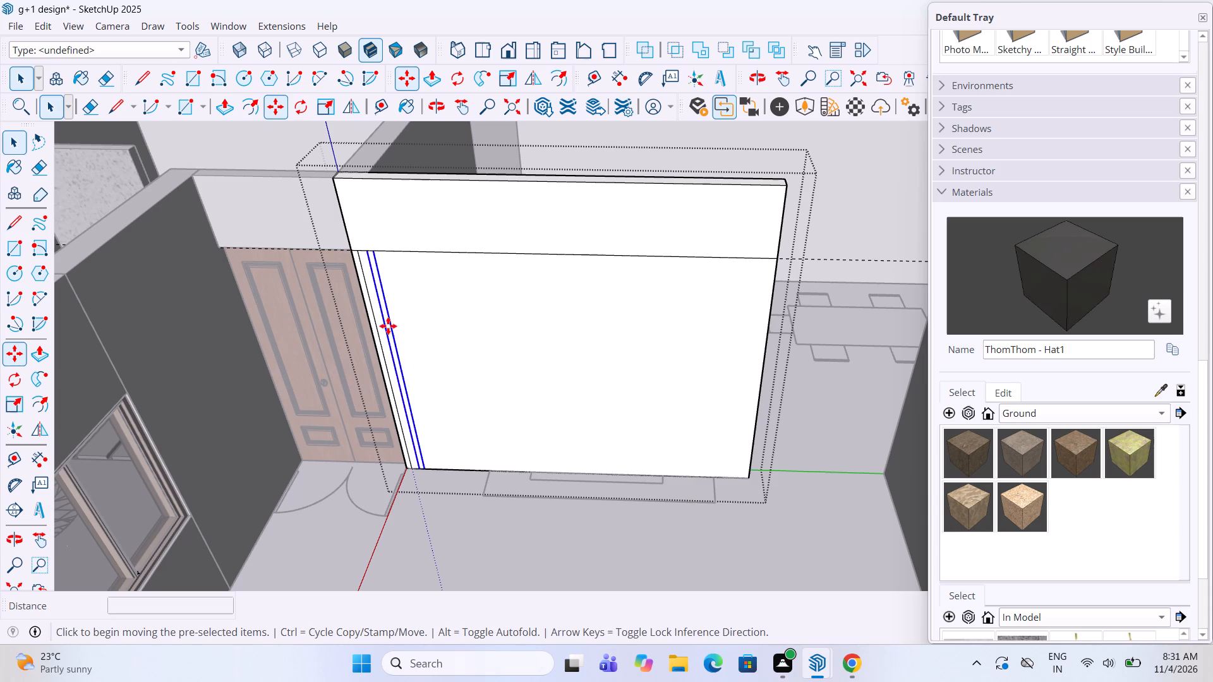
left_click(375, 254)
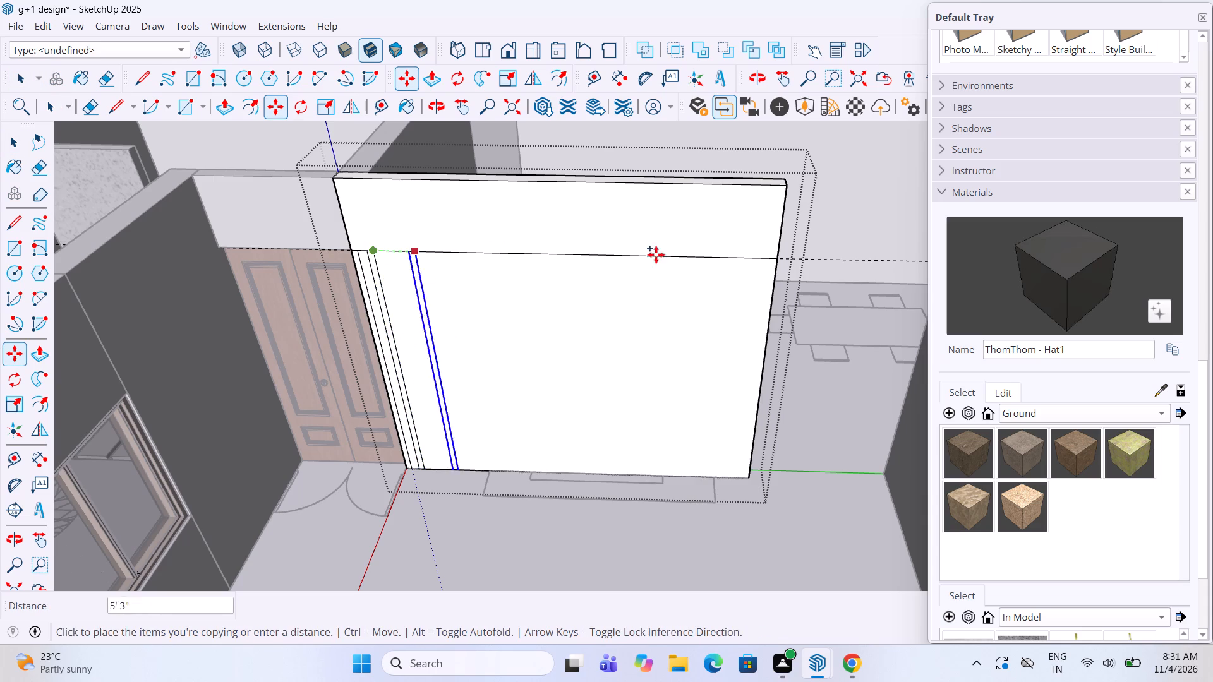
left_click(780, 262)
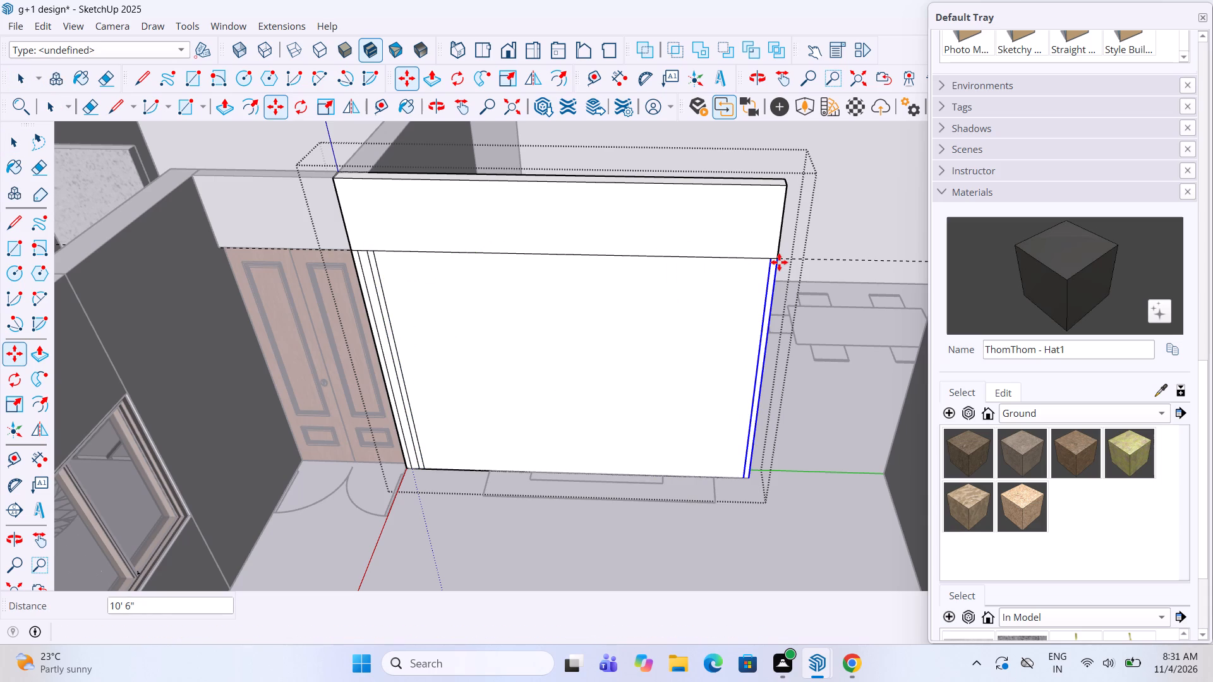
type("/10")
key("Return")
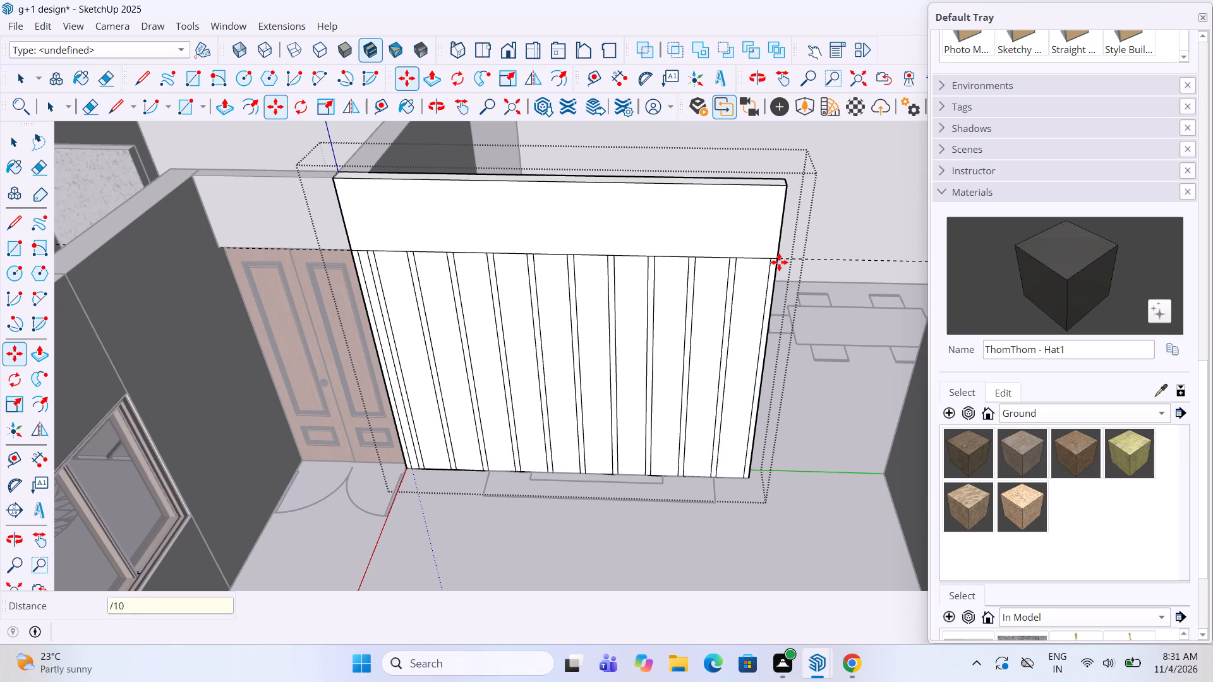
type("/20")
key("Return")
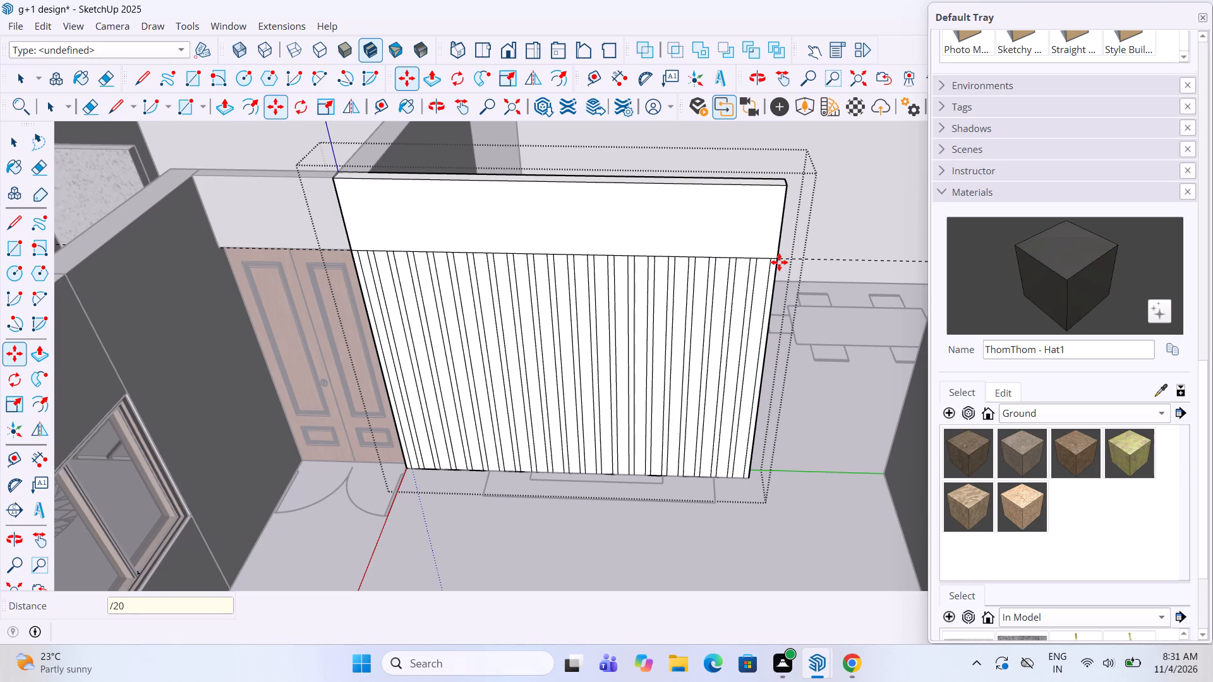
type("/21")
key("Return")
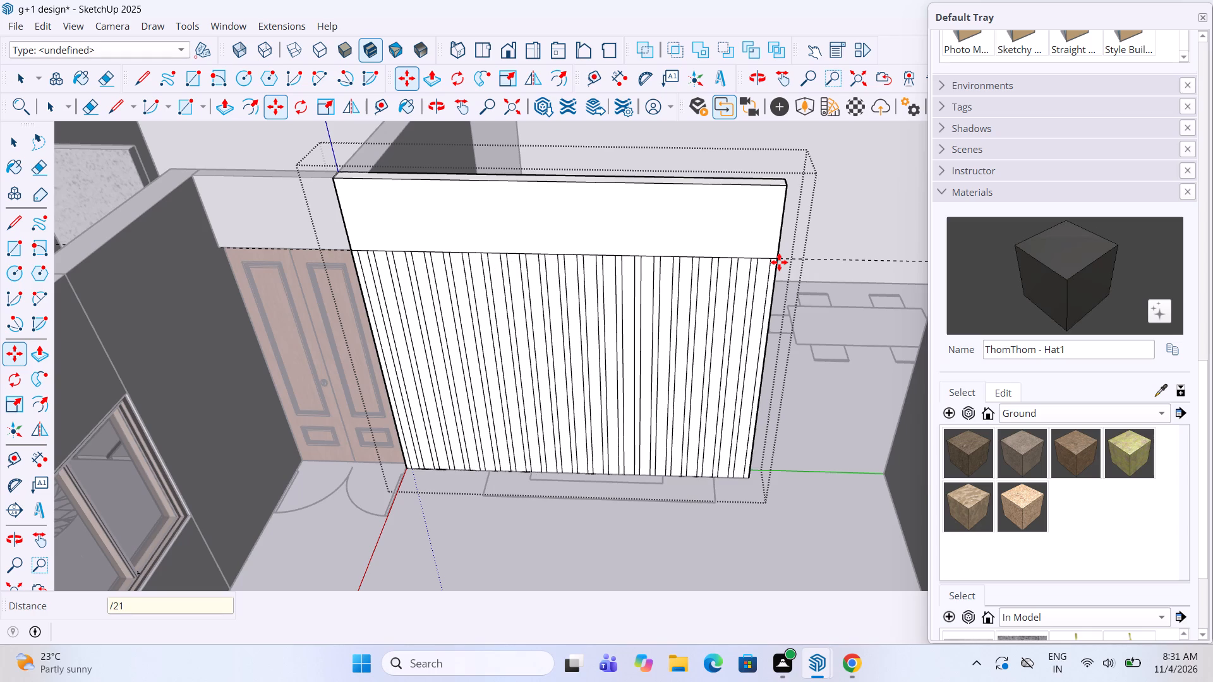
key("space")
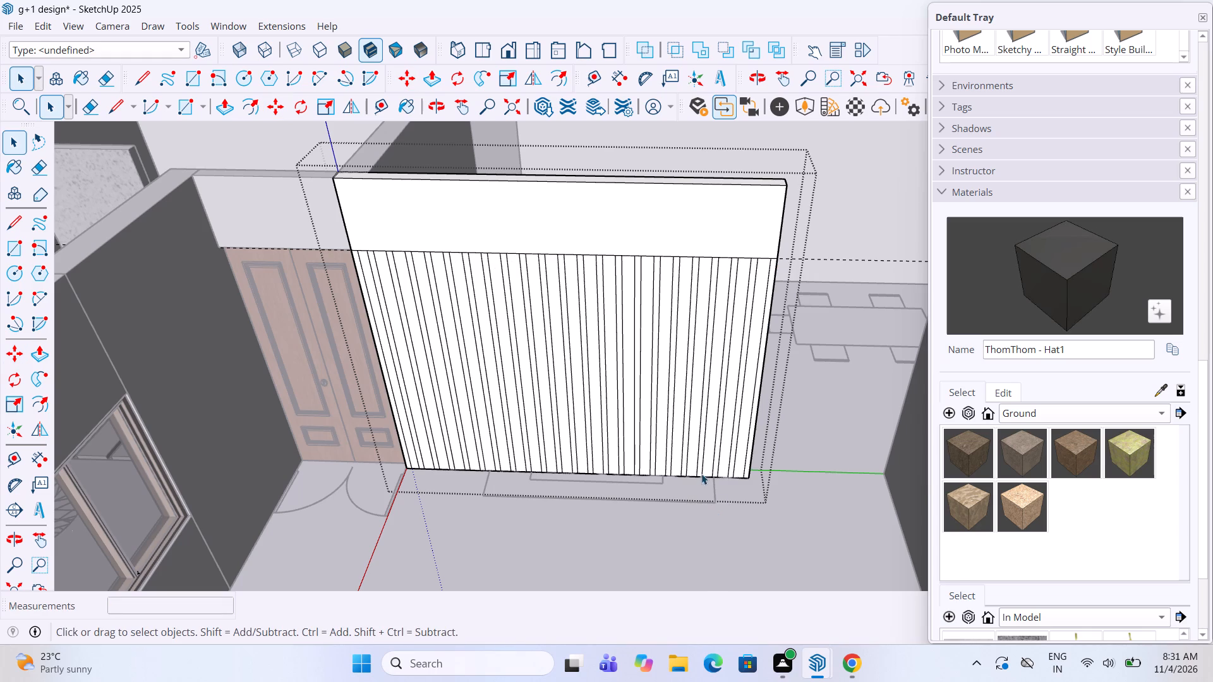
Push/Pull the first five wide strips outward by about 11/16", starting at the wall end farthest from the double door.
key("p")
scroll(773, 337, "up", 3)
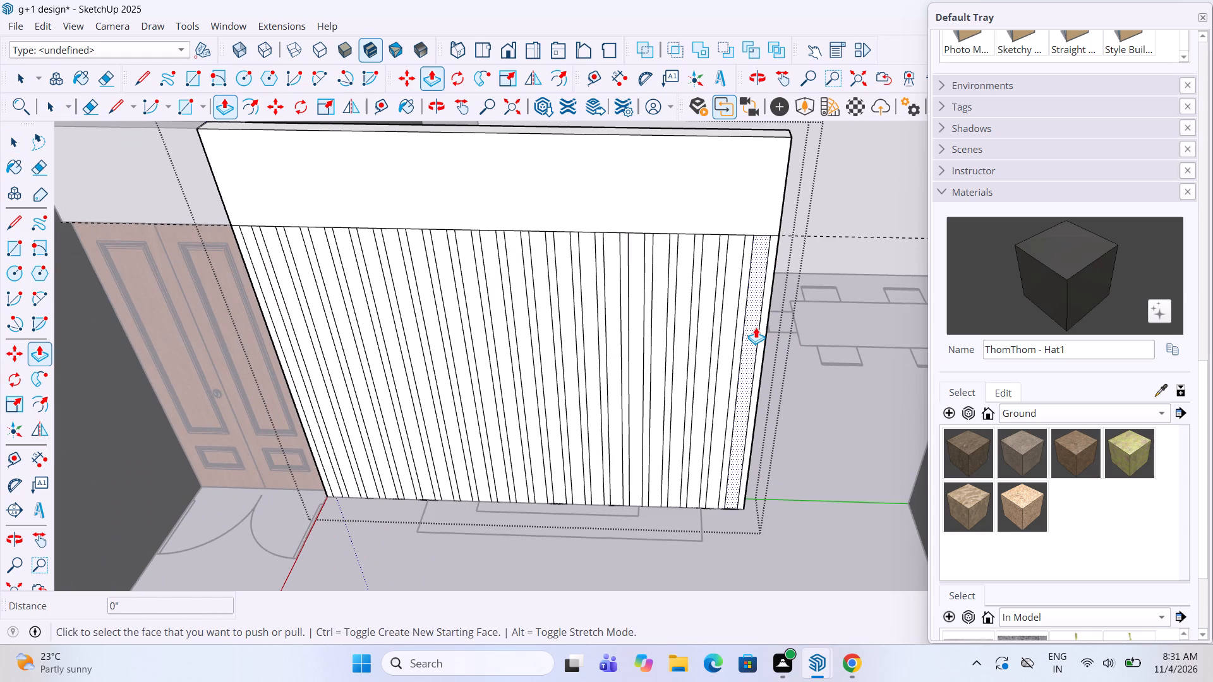
left_click(756, 327)
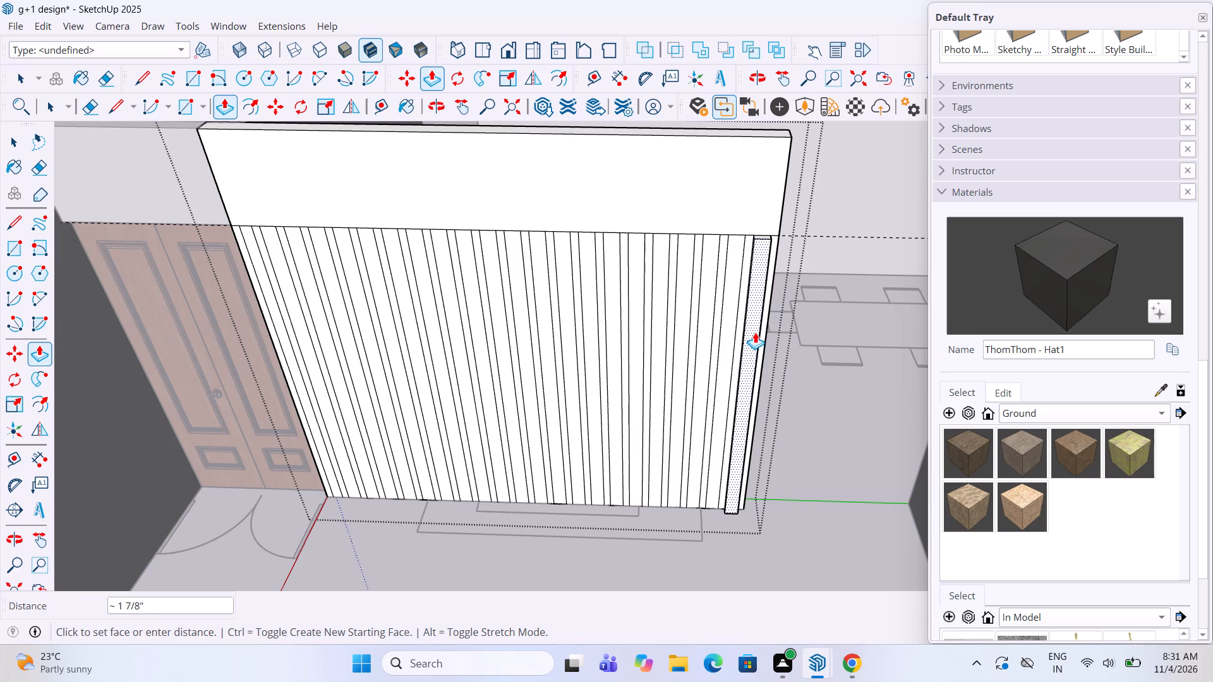
left_click(757, 329)
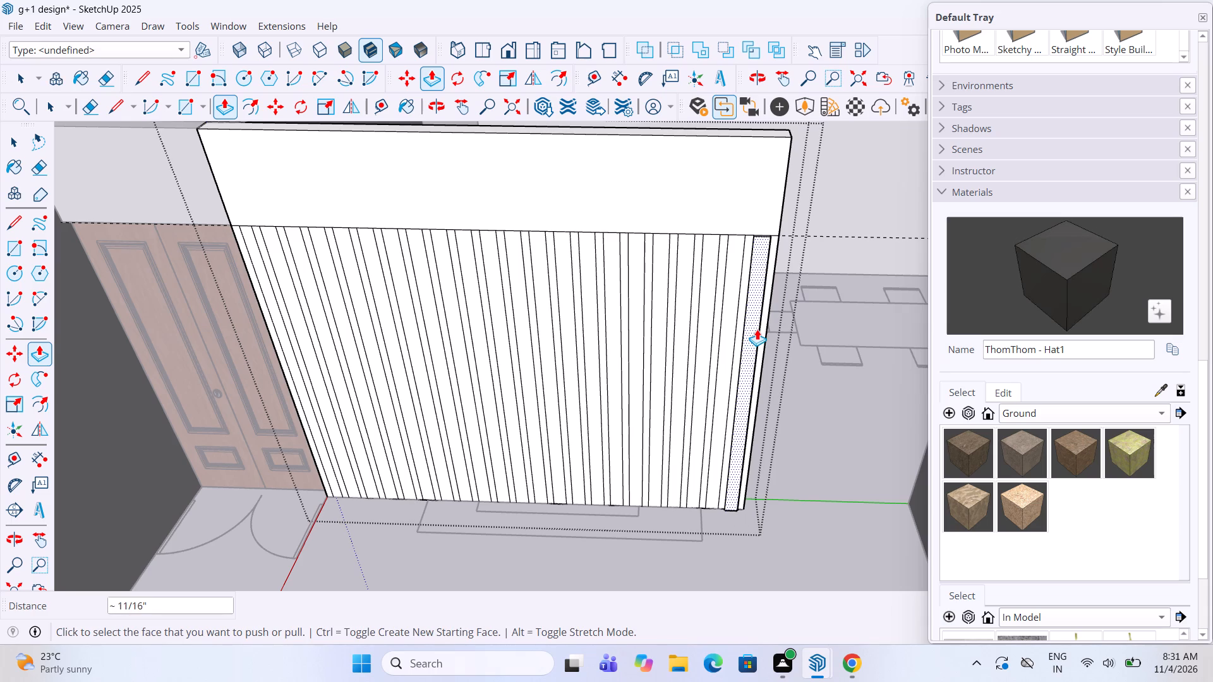
double_click(731, 298)
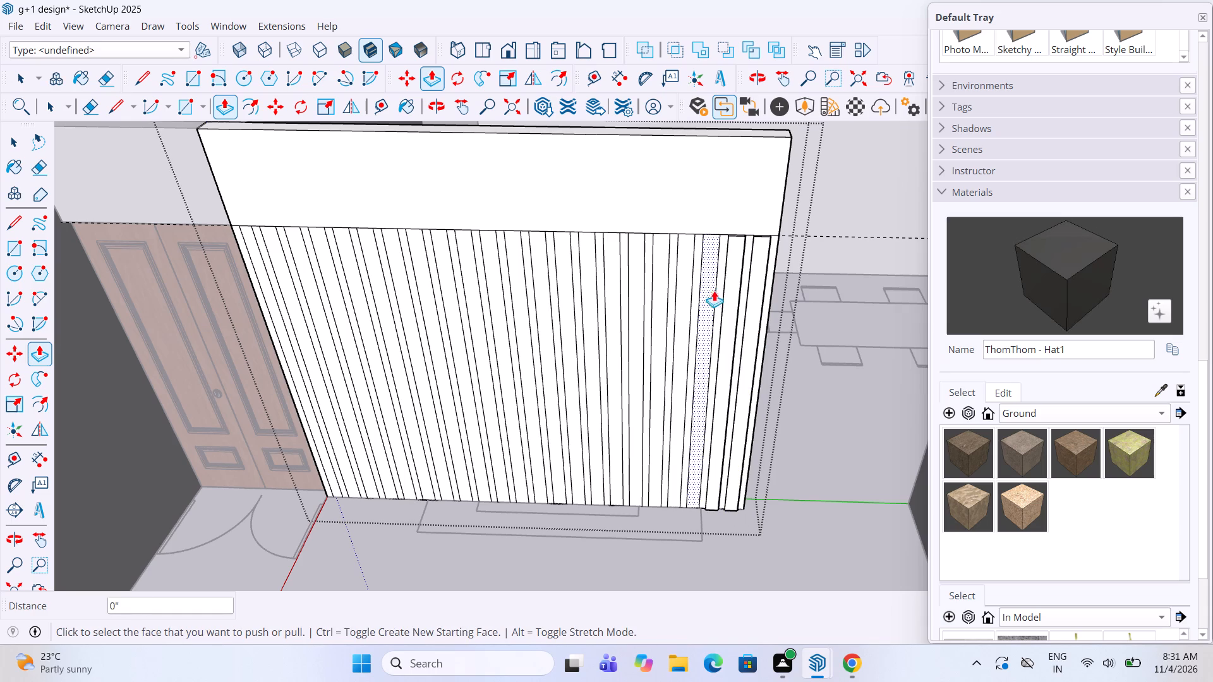
double_click(711, 287)
scroll(775, 218, "up", 5)
scroll(773, 224, "down", 4)
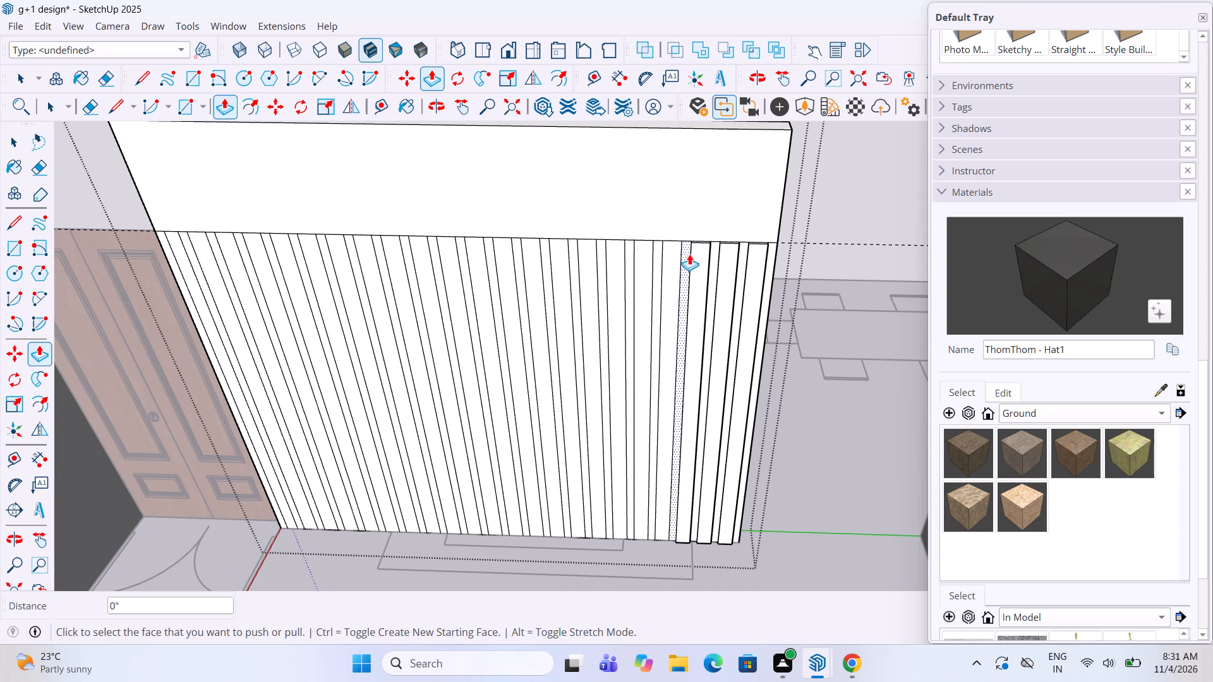
double_click(672, 277)
triple_click(640, 284)
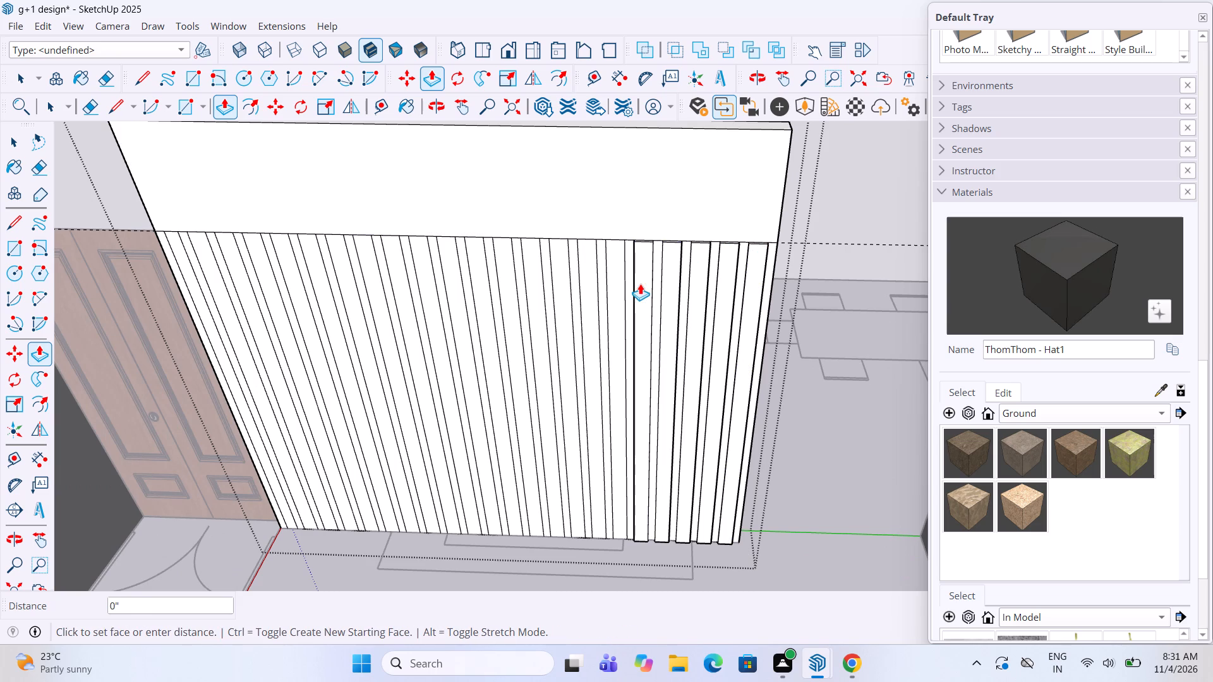
left_click(665, 279)
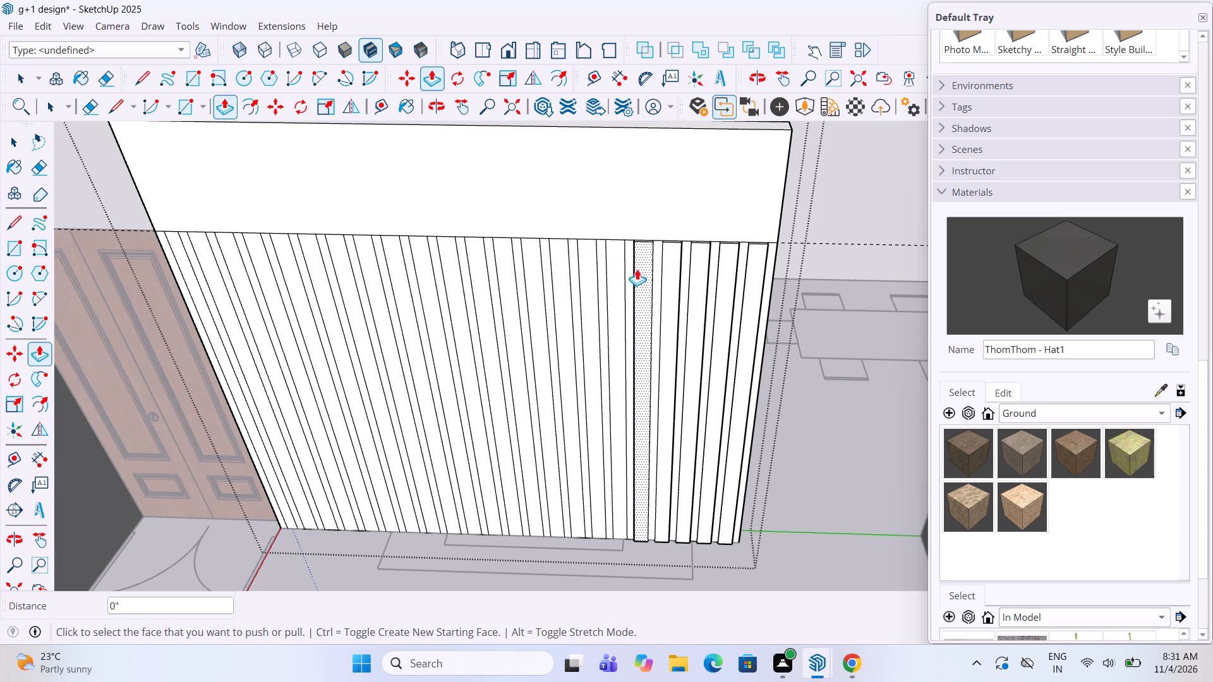
Push/Pull the next seven wide strips outward by about 11/16", continuing from the raised strips toward the double door.
scroll(624, 268, "up", 2)
triple_click(605, 264)
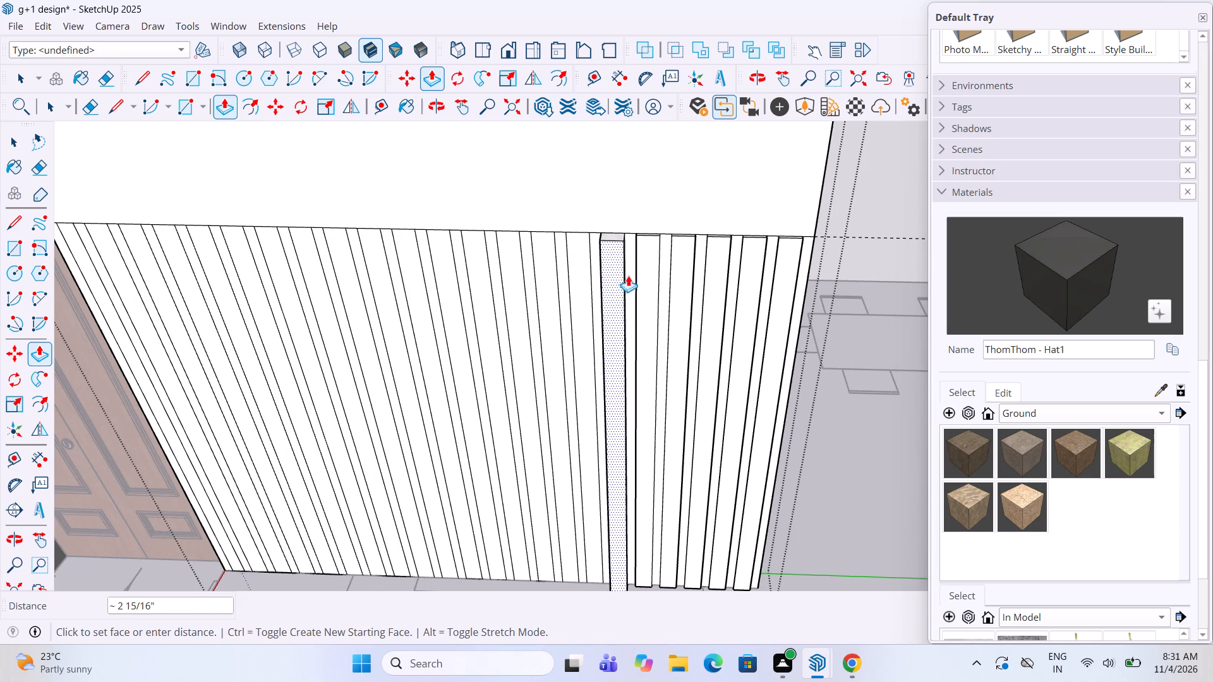
left_click(640, 274)
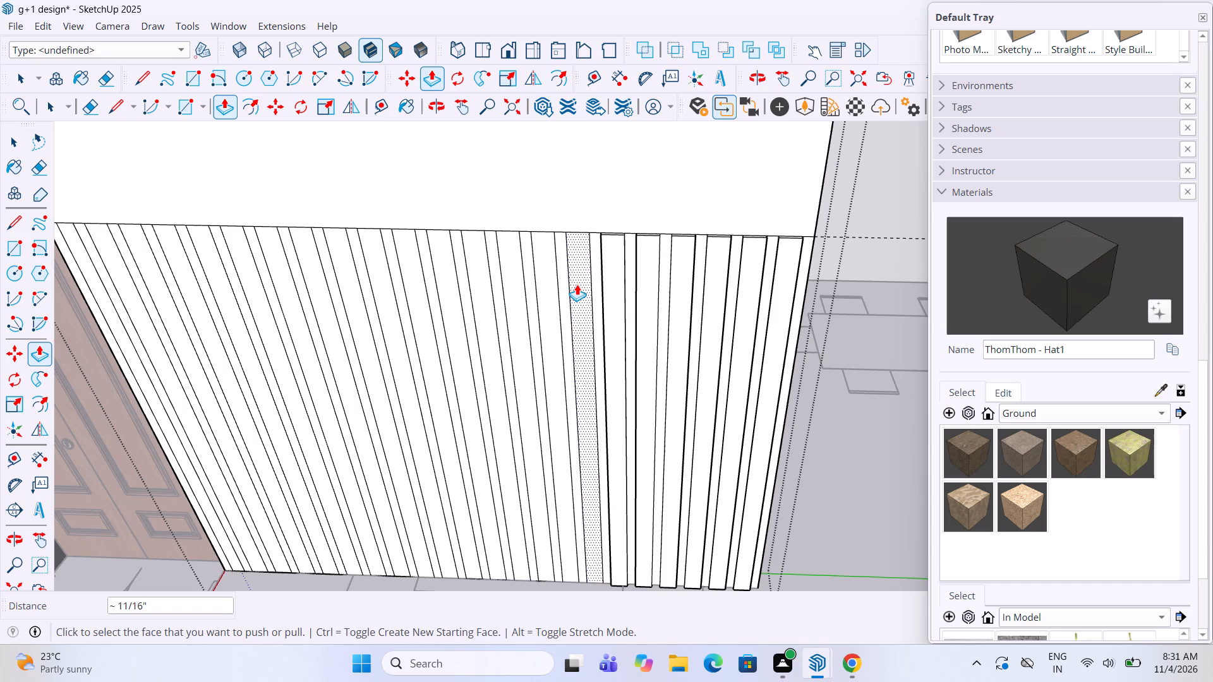
double_click(577, 284)
triple_click(546, 272)
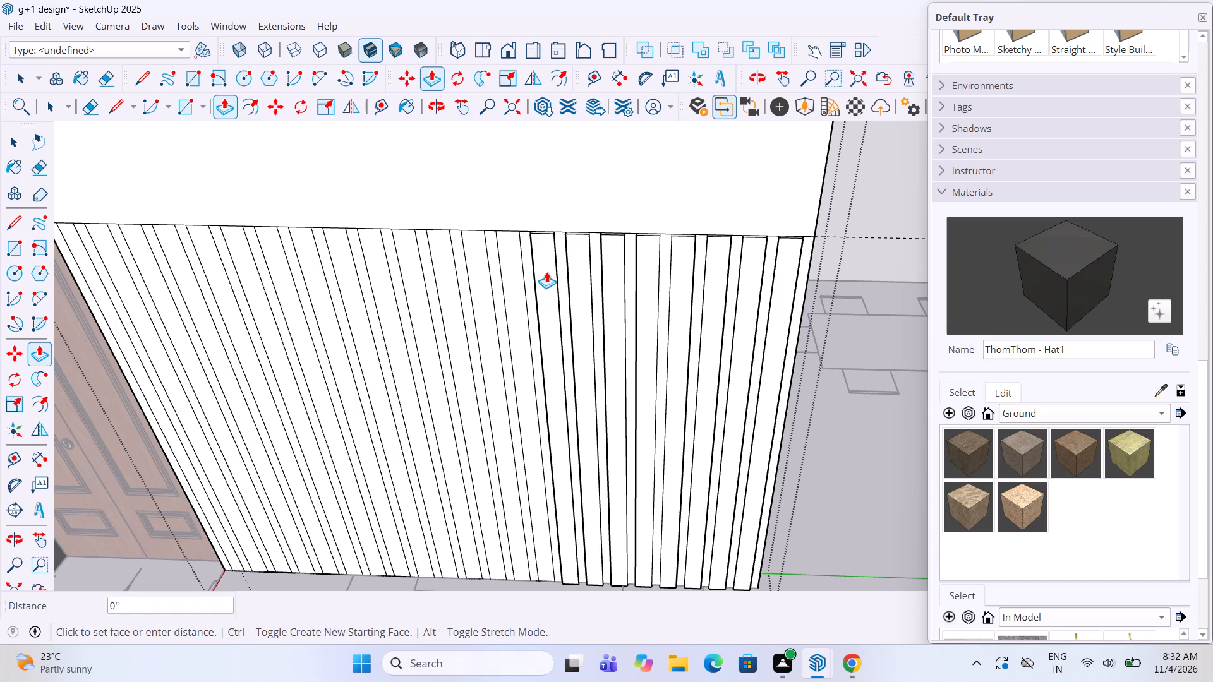
left_click(570, 272)
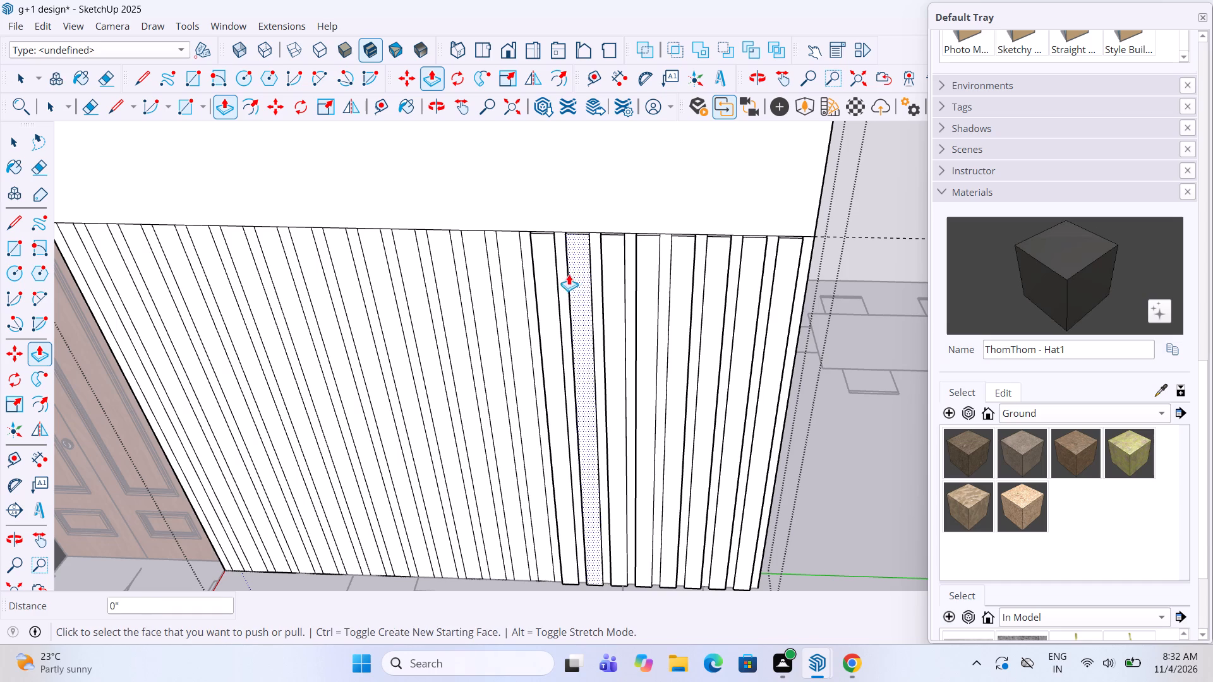
double_click(519, 280)
left_click(537, 293)
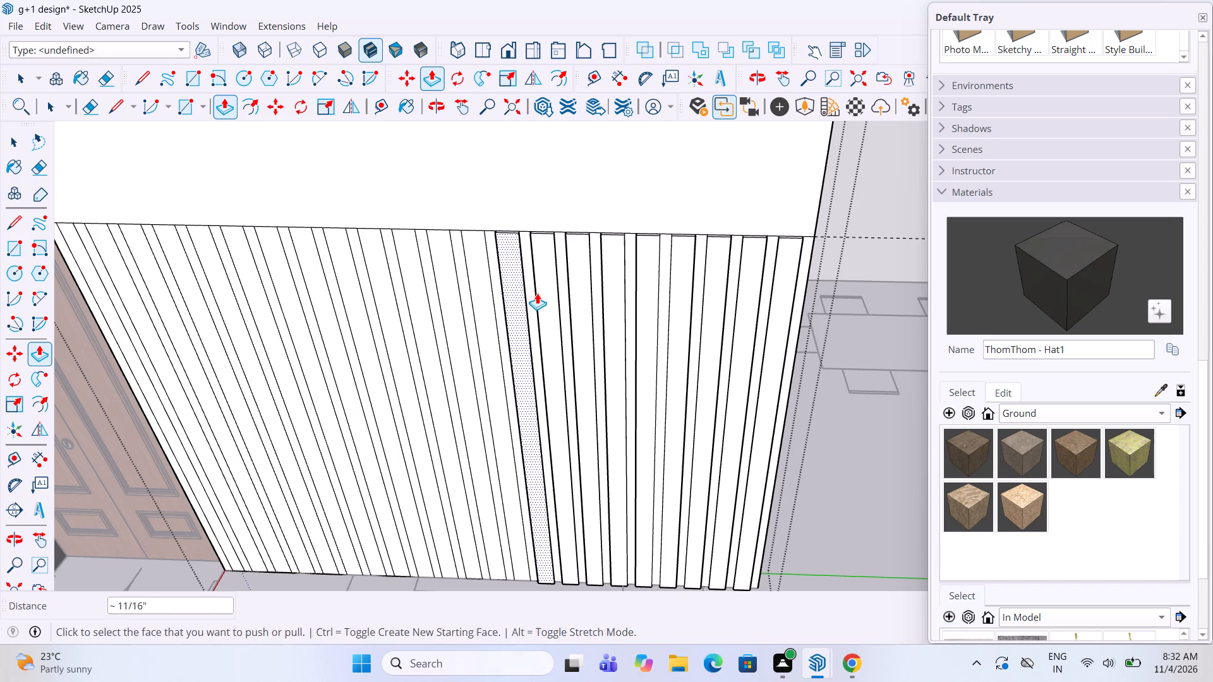
scroll(784, 277, "down", 5)
scroll(650, 309, "up", 5)
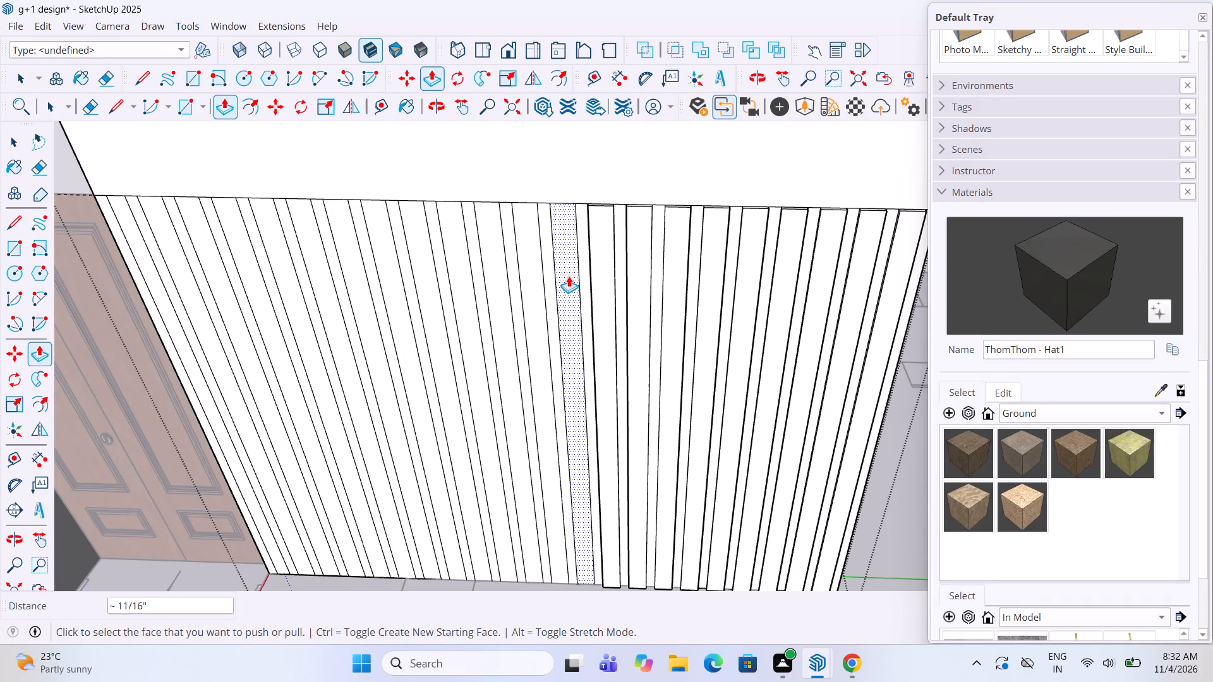
double_click(569, 276)
double_click(543, 302)
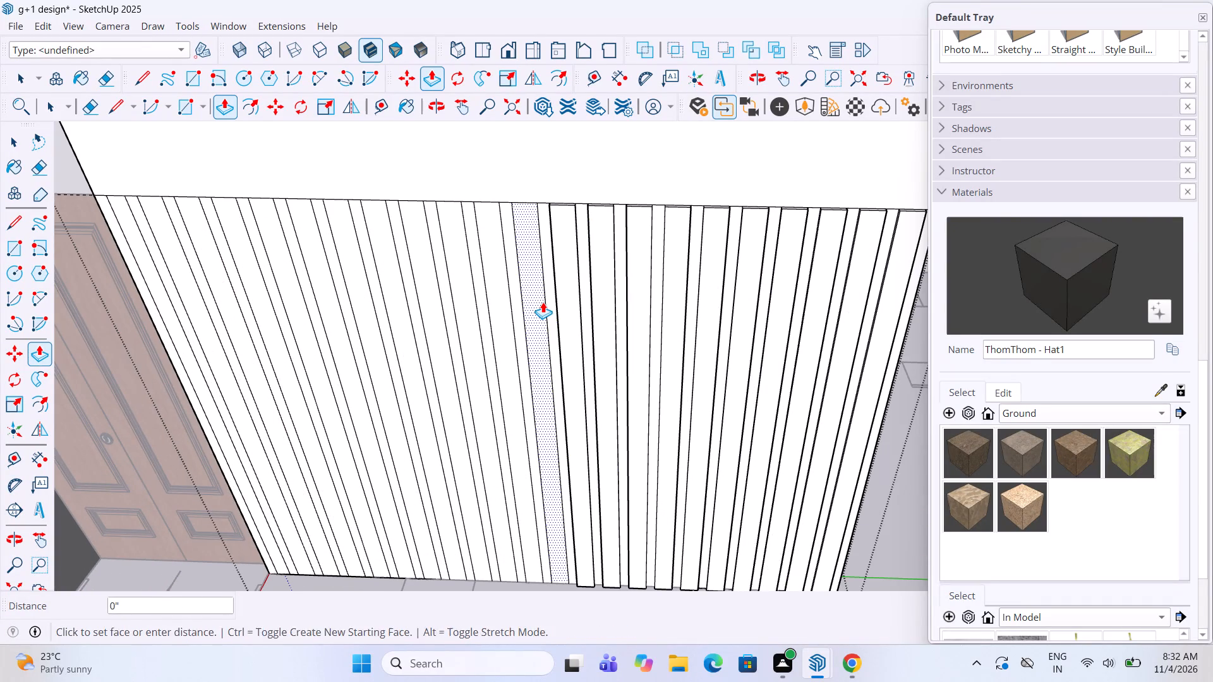
double_click(500, 304)
Push/Pull the remaining ten wide strips outward by the same 11/16" up to the double door, and leave the wall group.
scroll(632, 306, "down", 4)
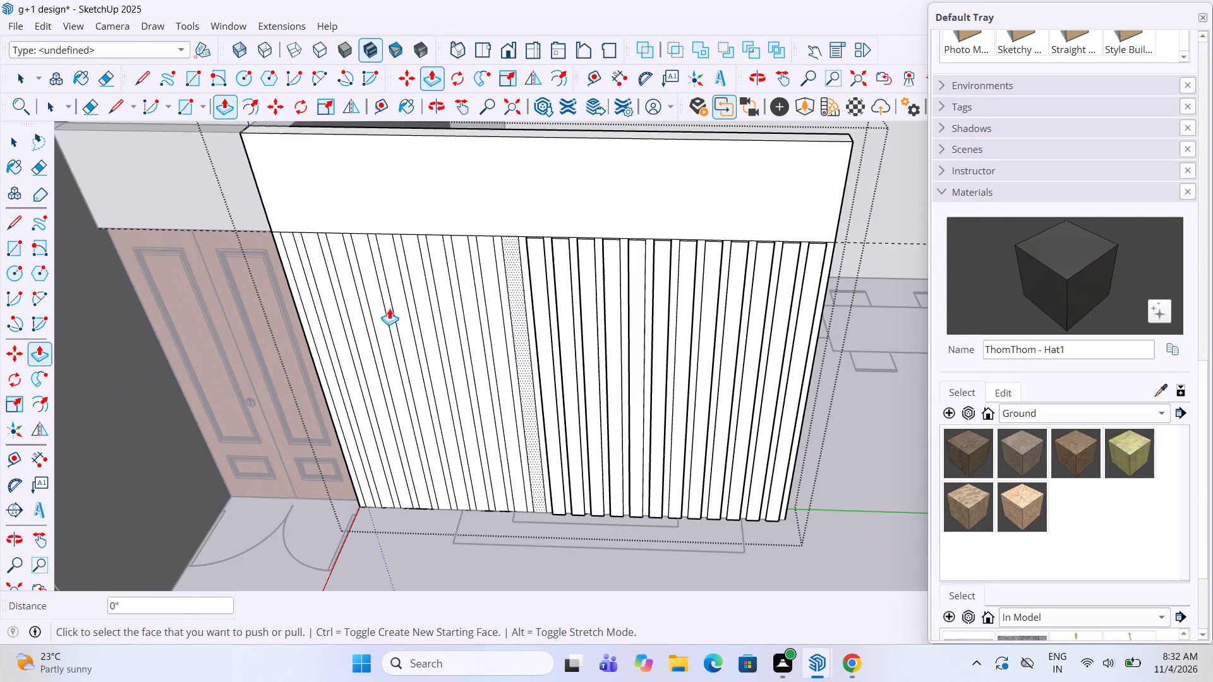
middle_click_drag(388, 304, 397, 301)
scroll(397, 301, "up", 3)
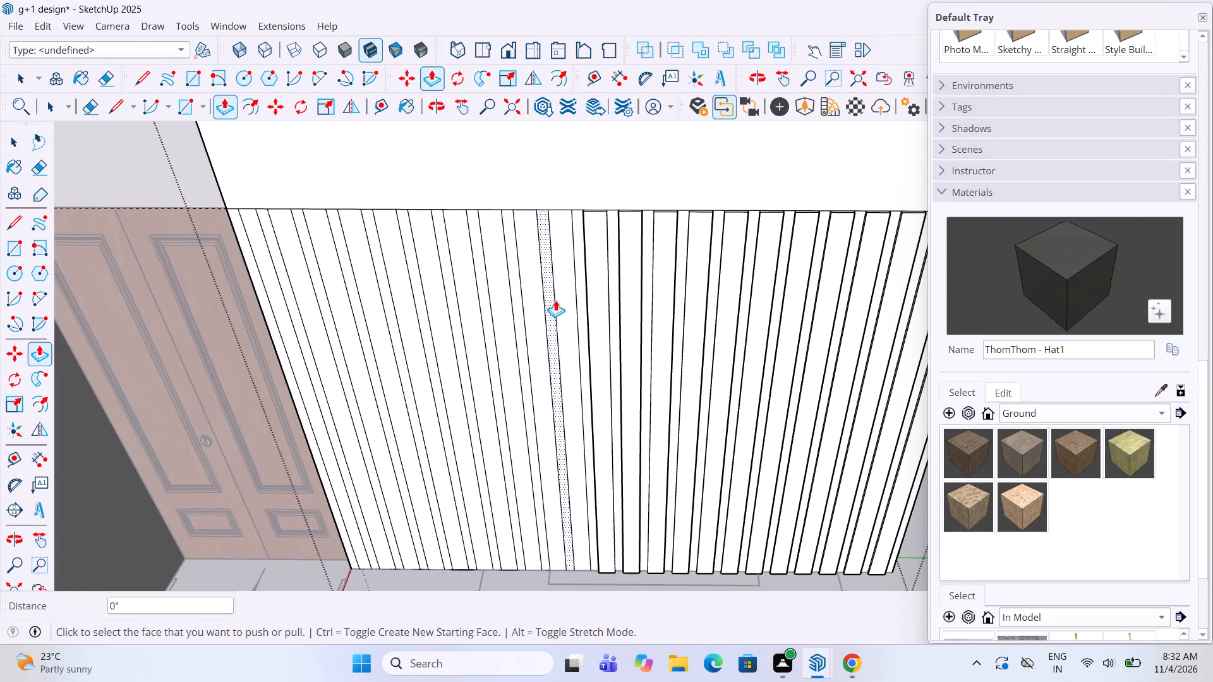
double_click(571, 286)
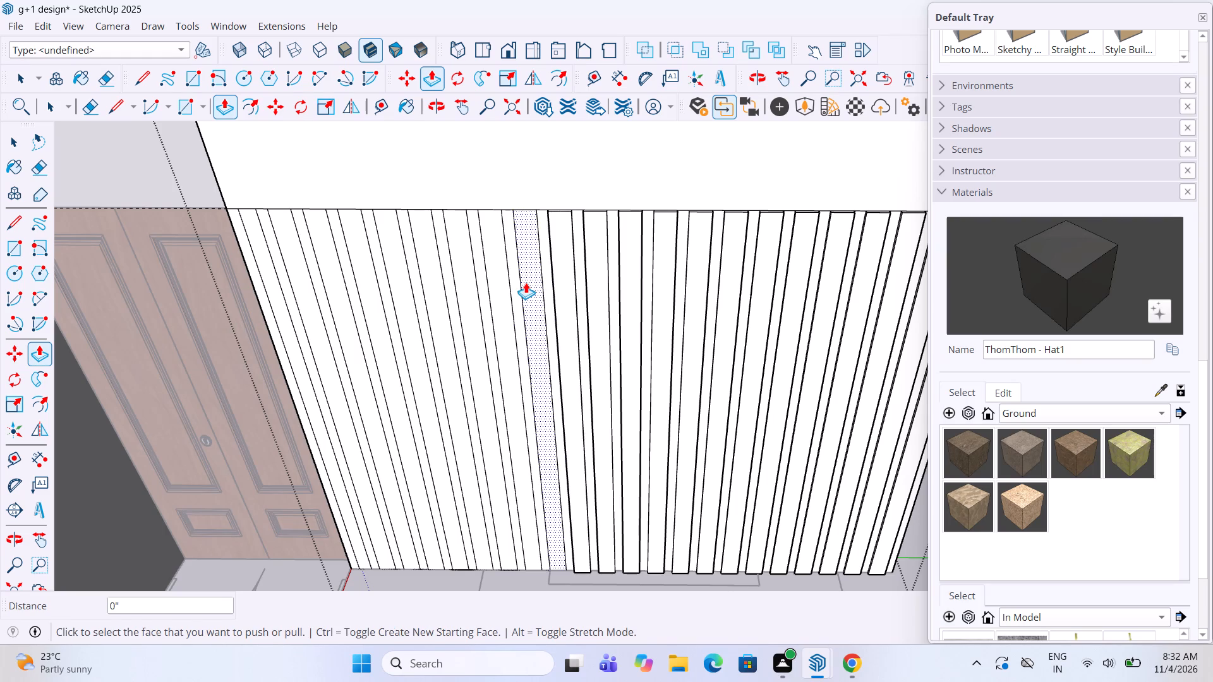
double_click(526, 282)
double_click(498, 289)
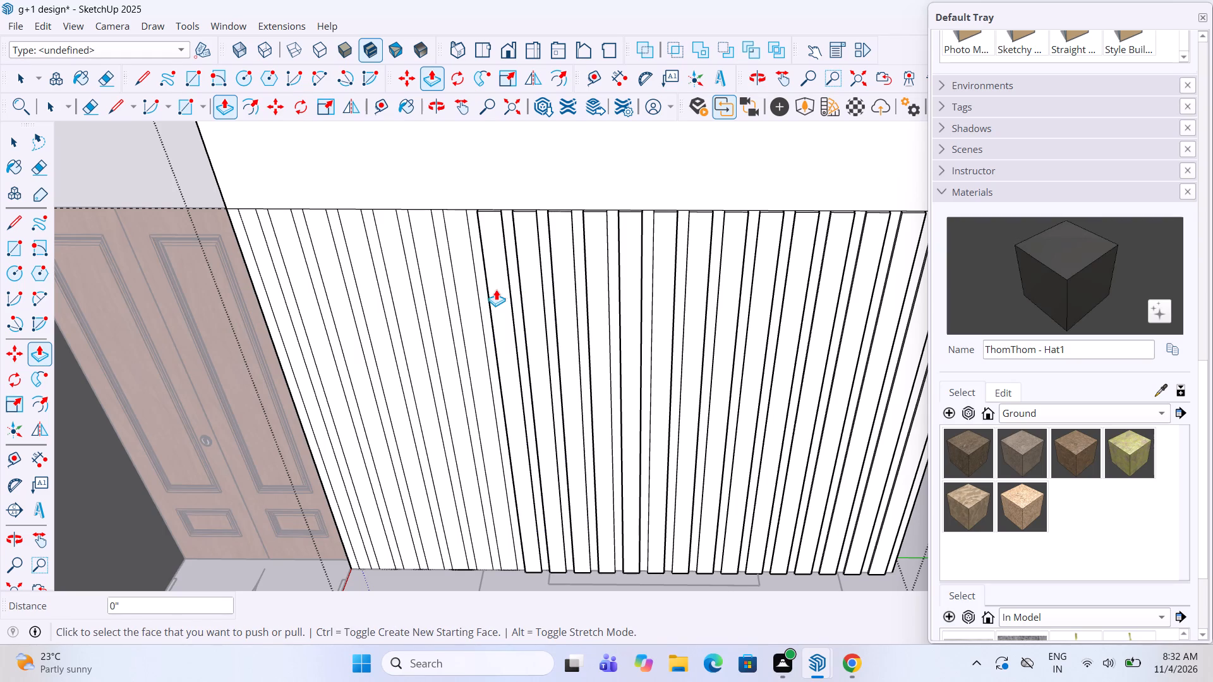
double_click(469, 290)
double_click(435, 292)
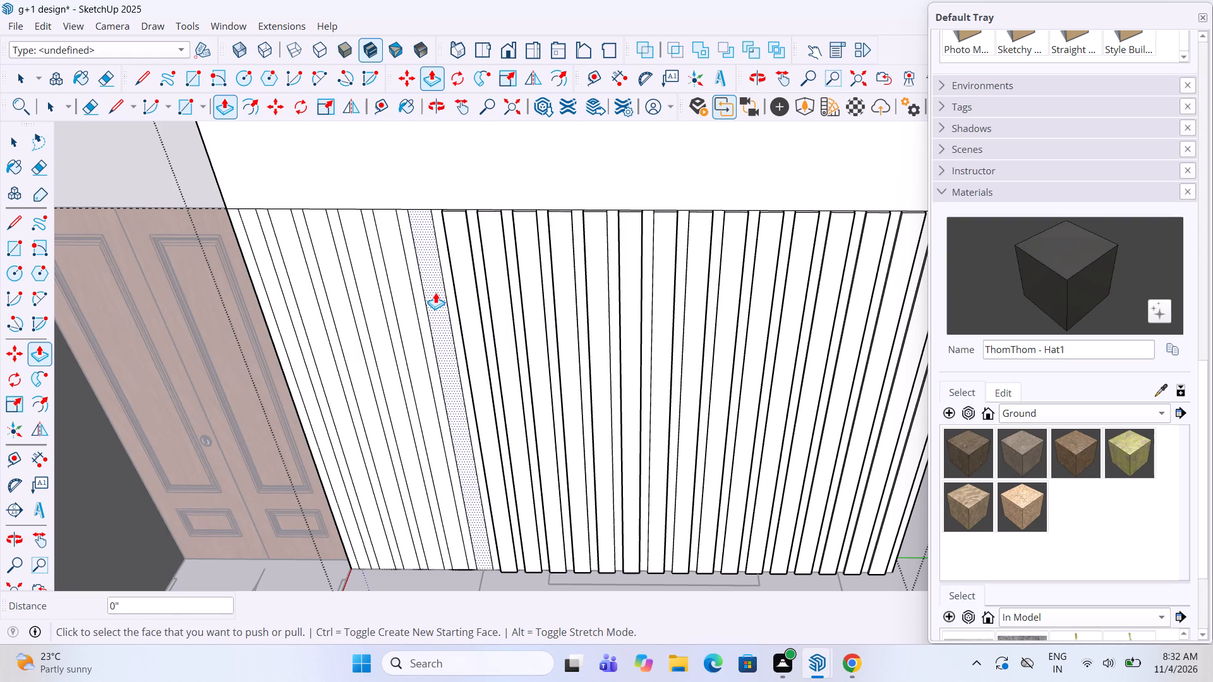
left_click(407, 308)
left_click(407, 308)
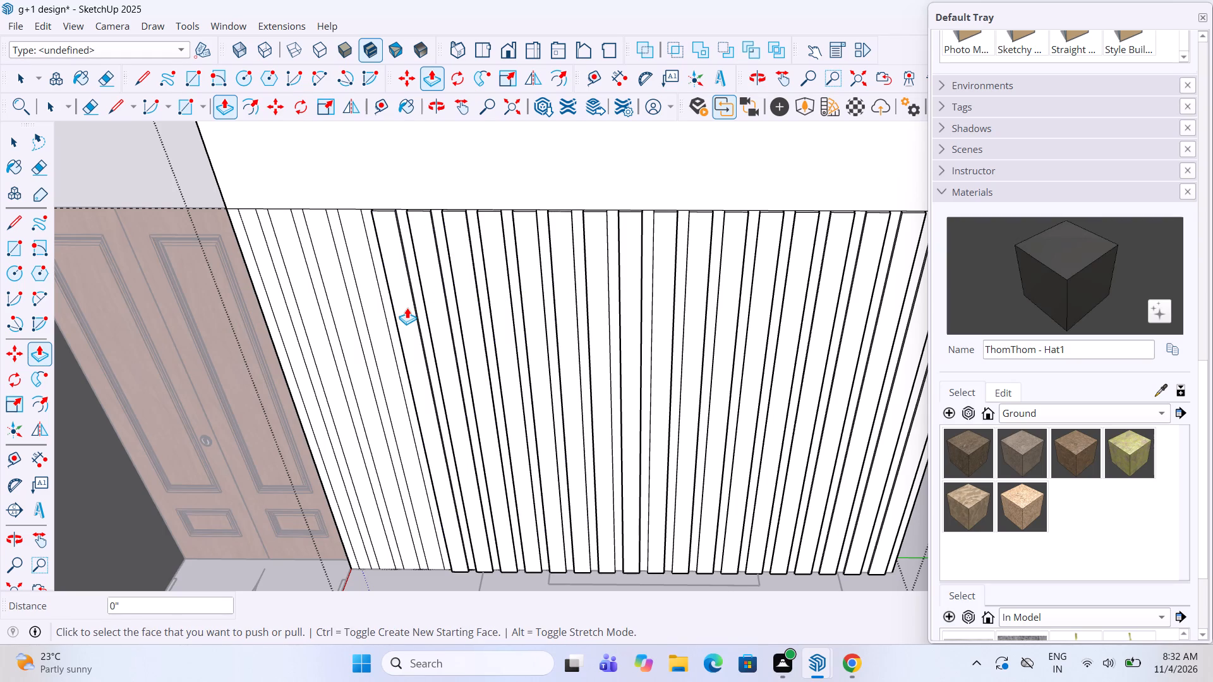
left_click(361, 273)
left_click(361, 273)
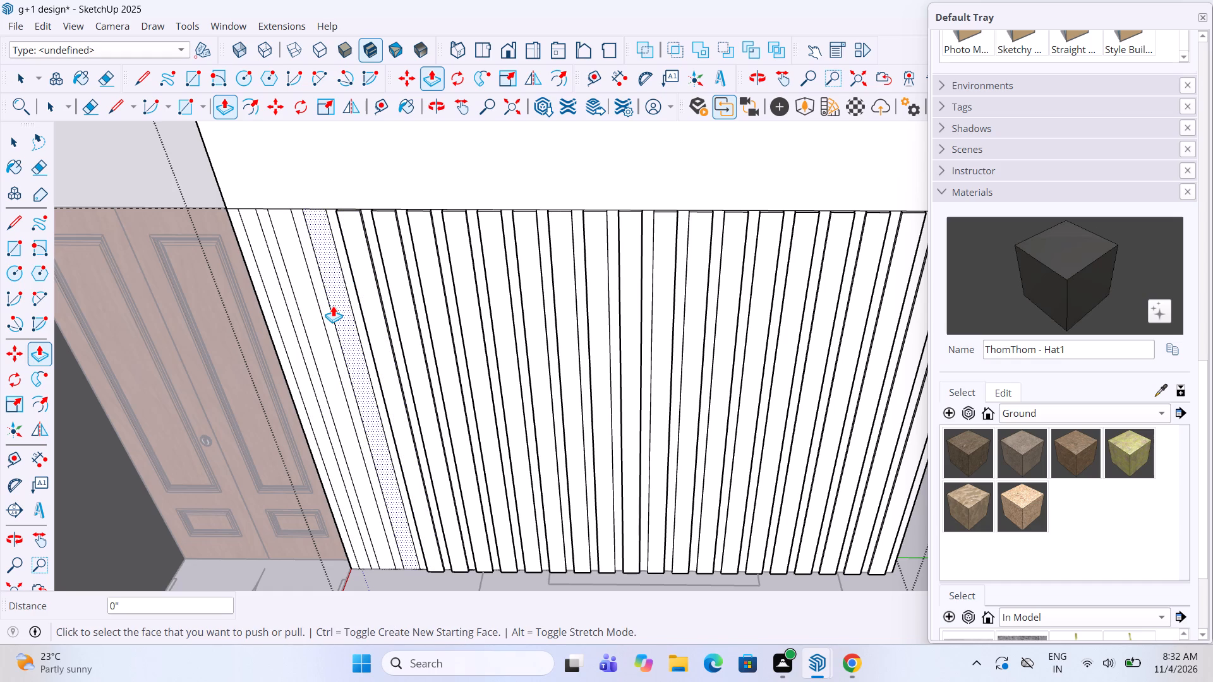
double_click(333, 306)
double_click(302, 301)
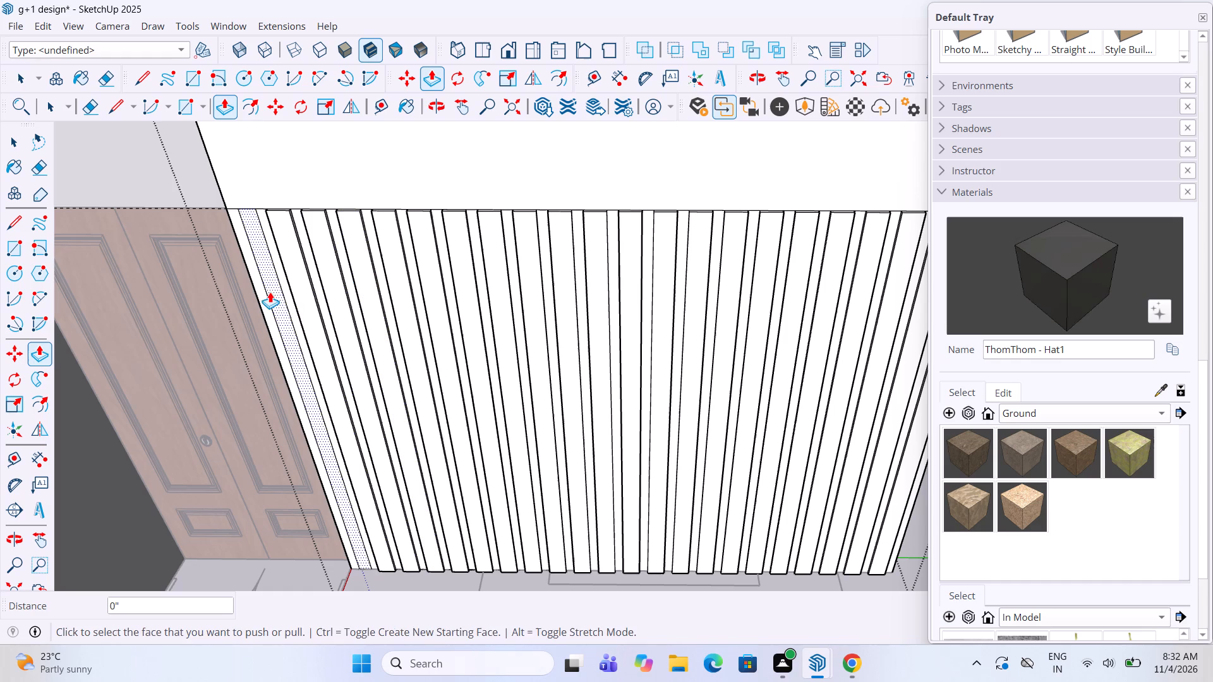
double_click(270, 292)
scroll(336, 250, "down", 4)
scroll(352, 191, "down", 4)
key("space")
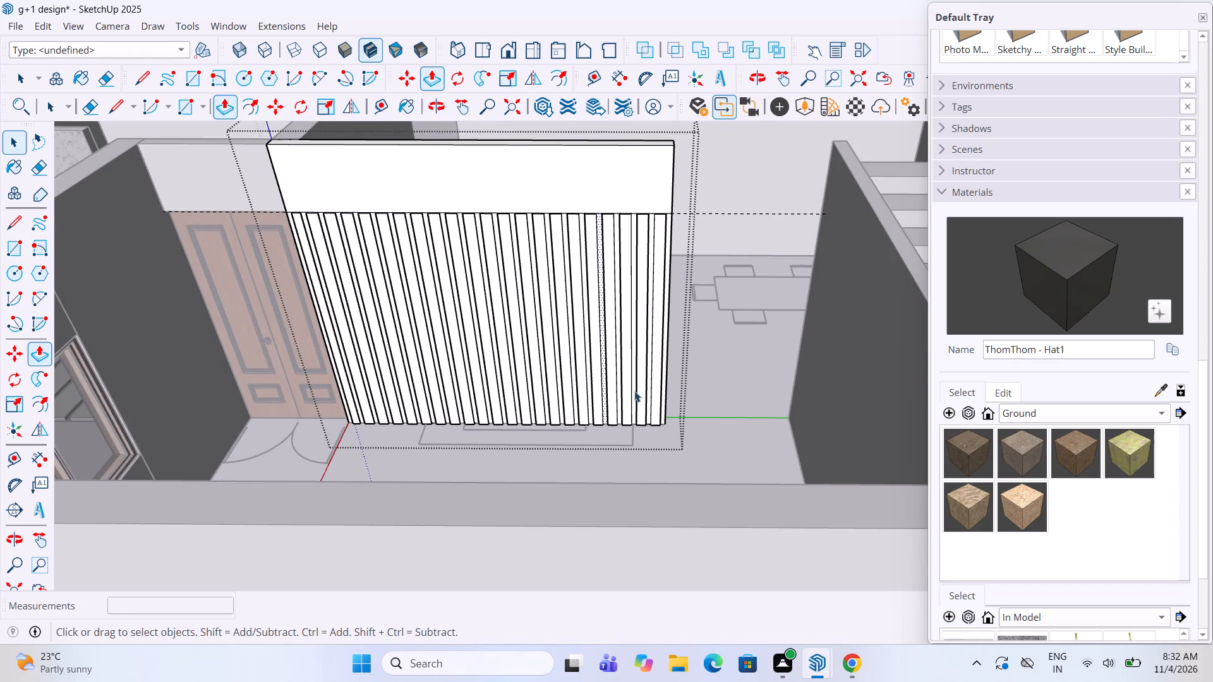
left_click(680, 488)
left_click(704, 429)
scroll(544, 324, "down", 2)
middle_click_drag(544, 319, 566, 335)
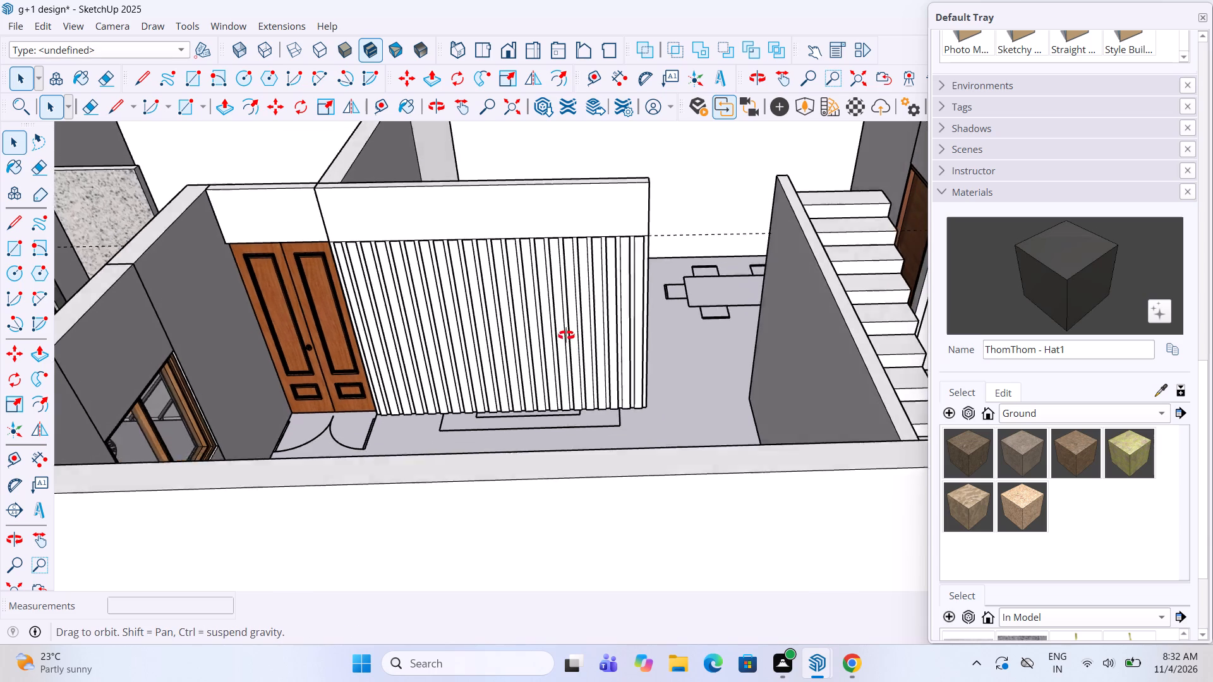
middle_click_drag(566, 335, 574, 354)
scroll(573, 321, "up", 2)
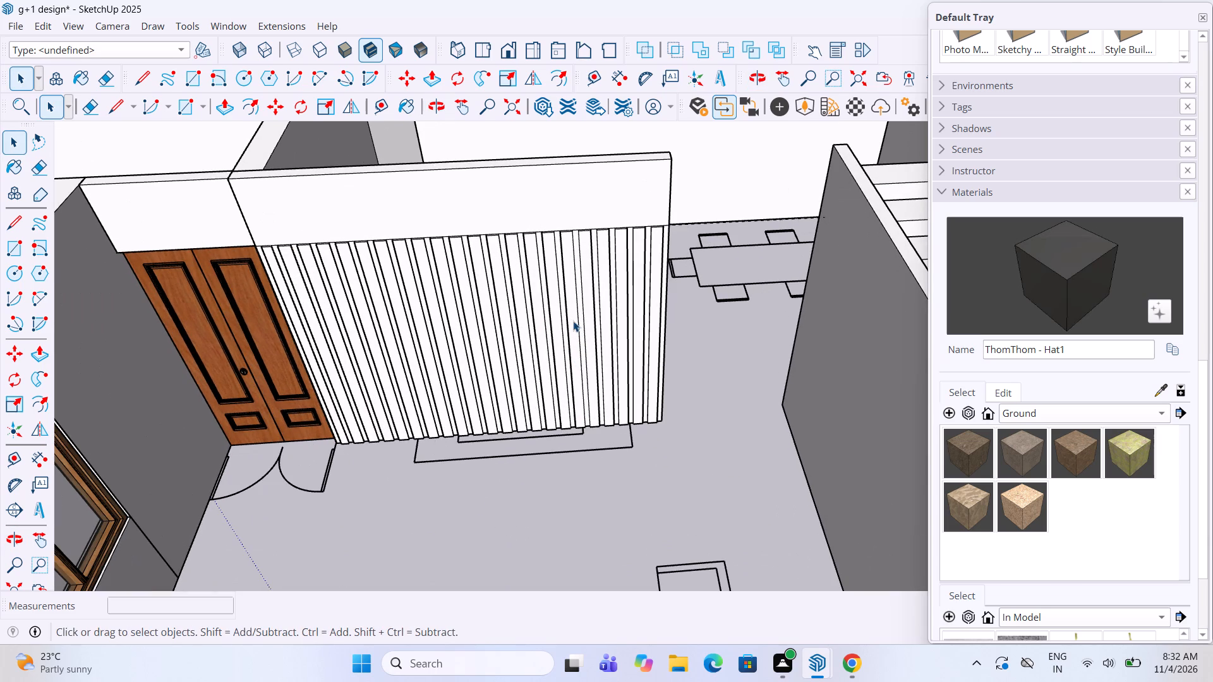
Switch to Chrome, search 3D Warehouse for "tv", and download the plain black 109 KB Tv model as a SketchUp file.
left_click(851, 580)
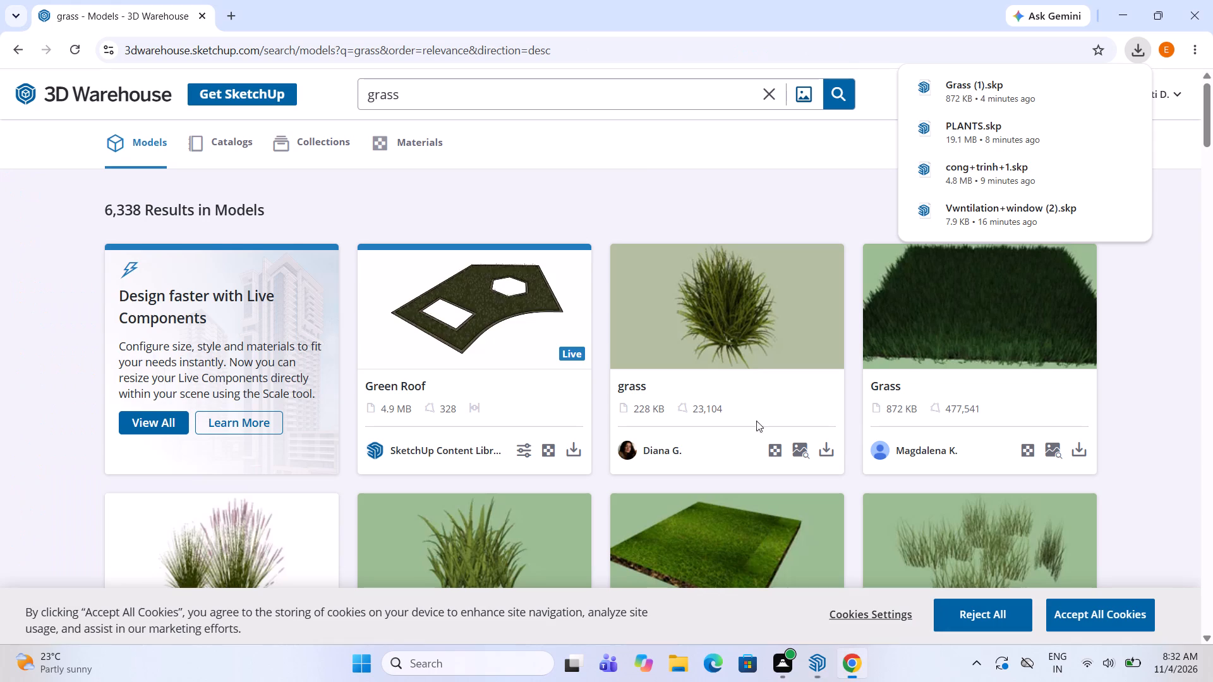
left_click(769, 97)
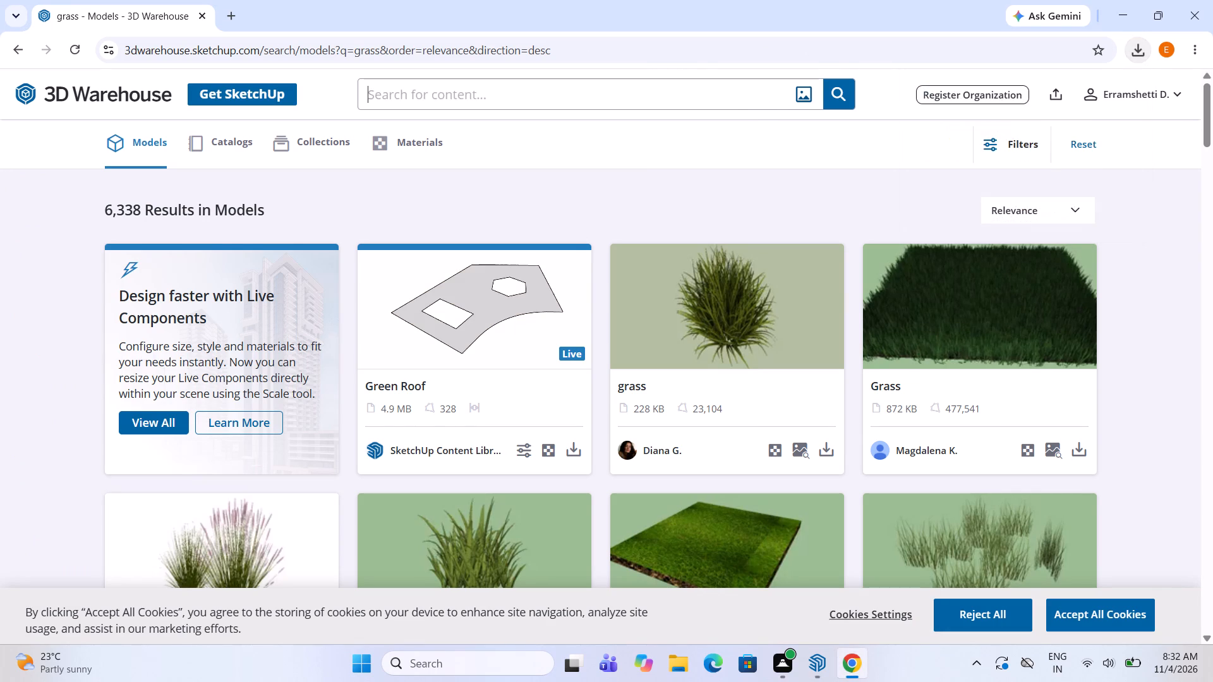
key("t")
key("v")
key("Return")
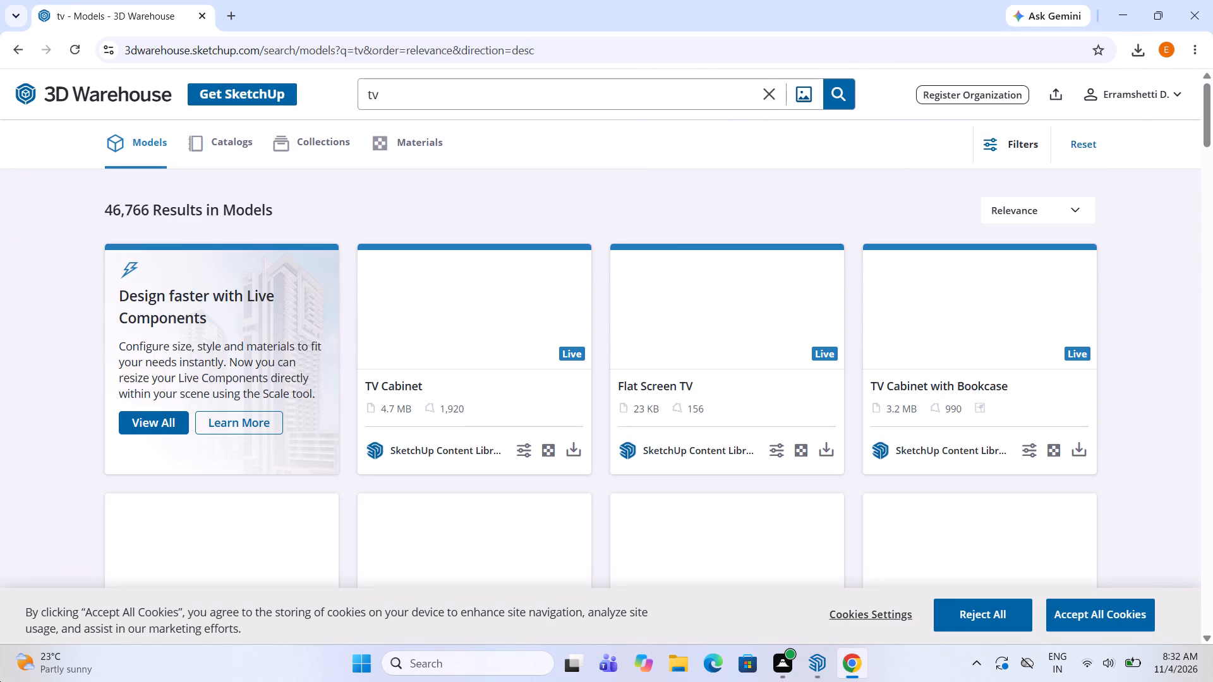
scroll(163, 681, "down", 1)
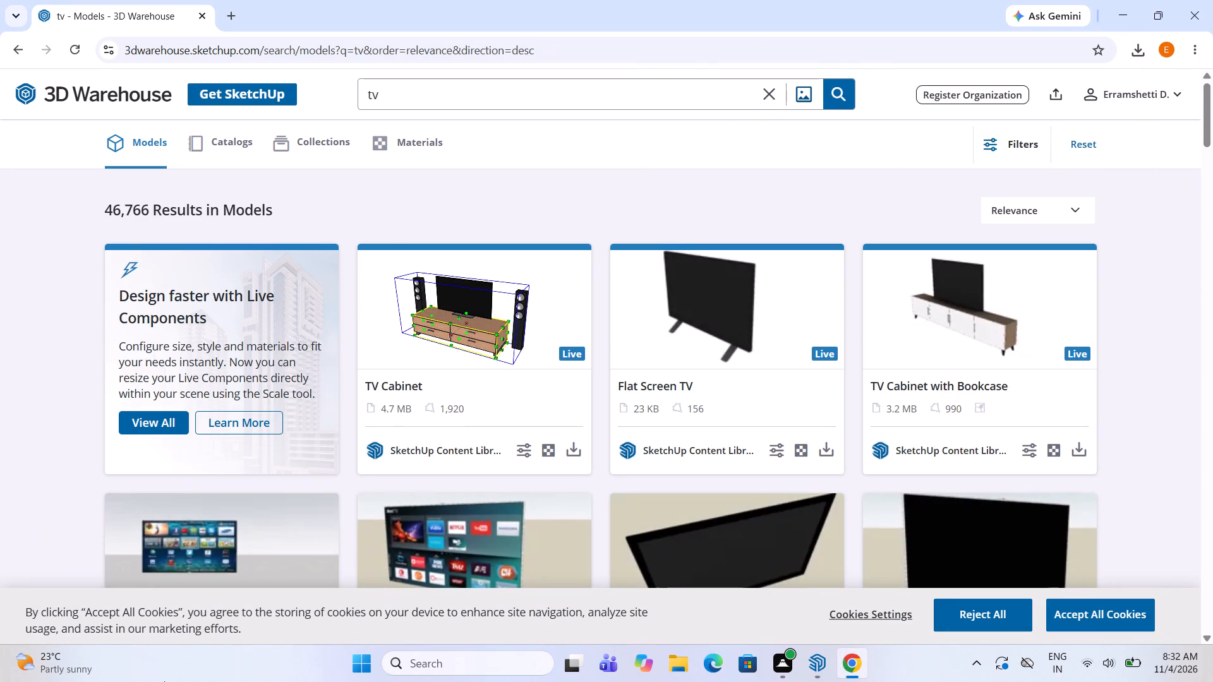
scroll(150, 681, "down", 2)
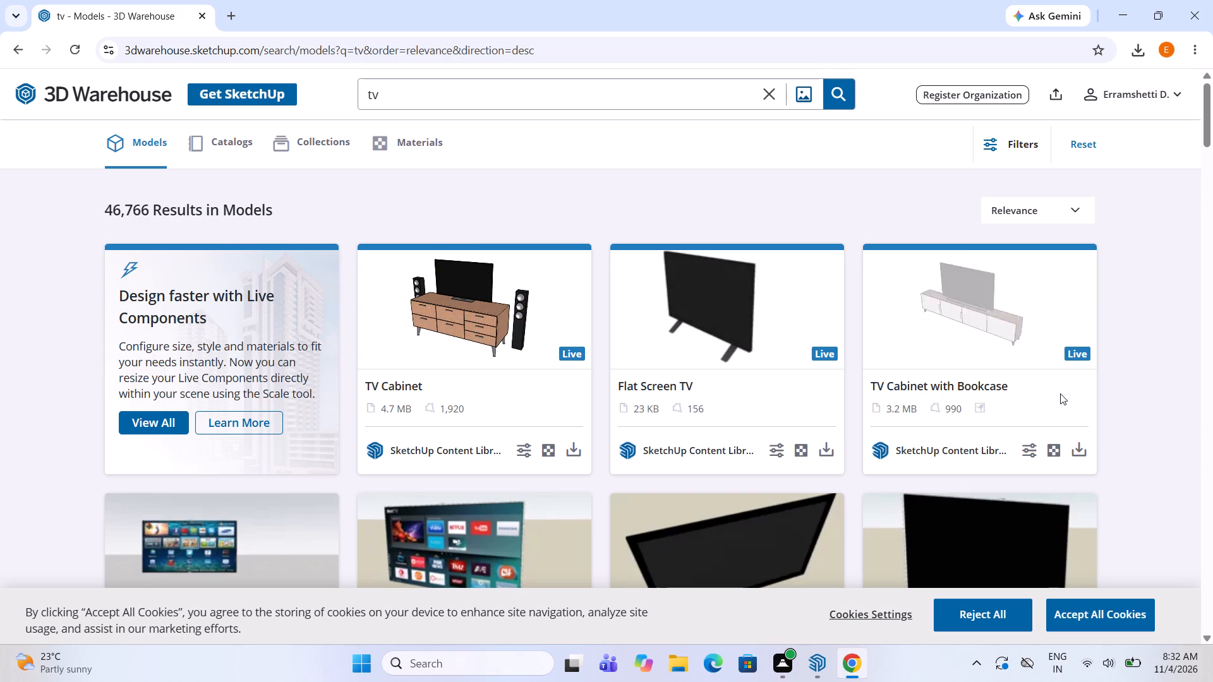
scroll(791, 414, "down", 4)
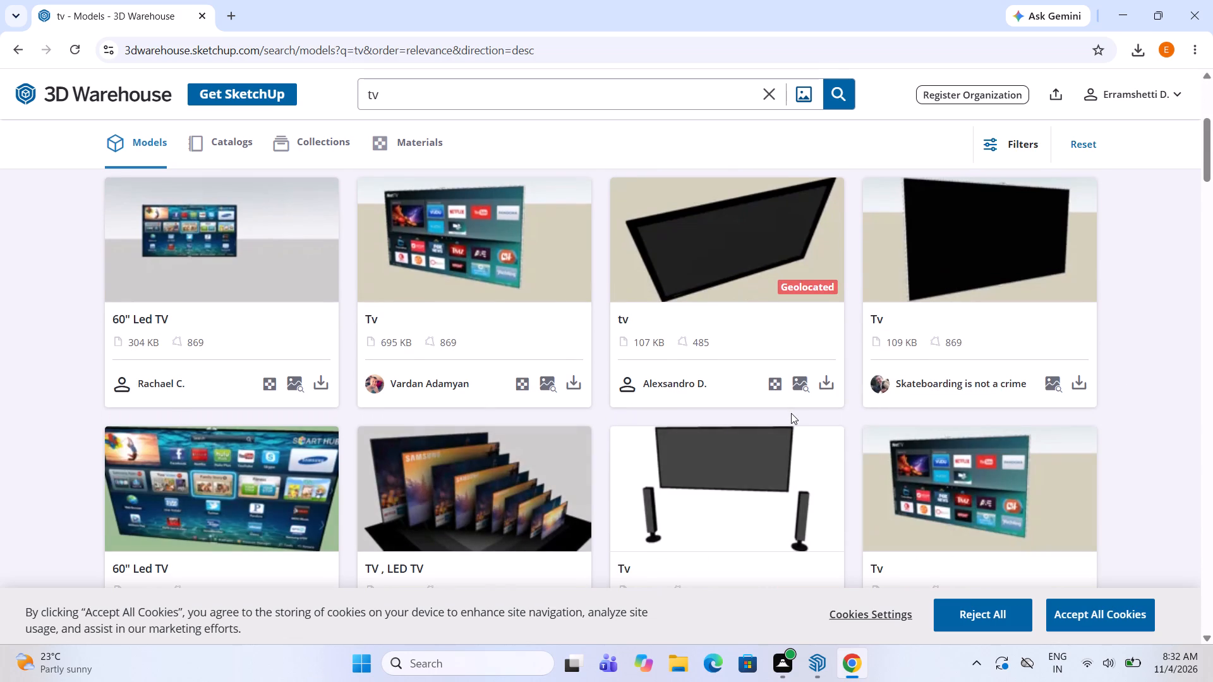
left_click(1077, 381)
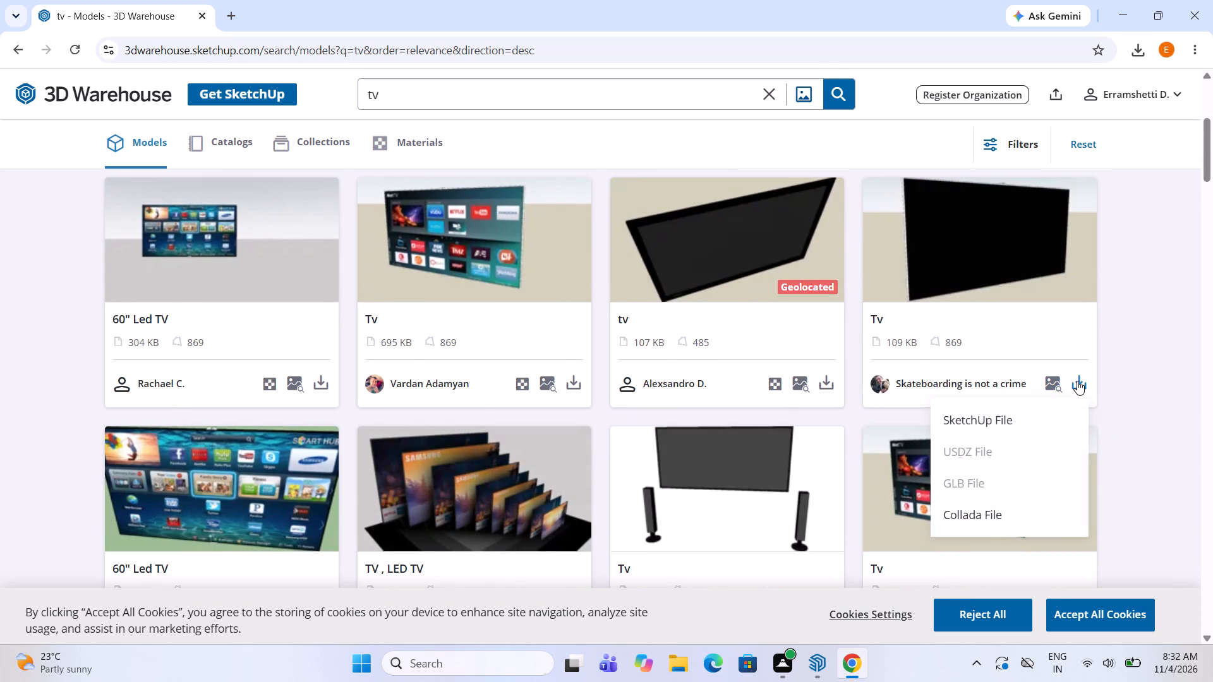
left_click(1019, 429)
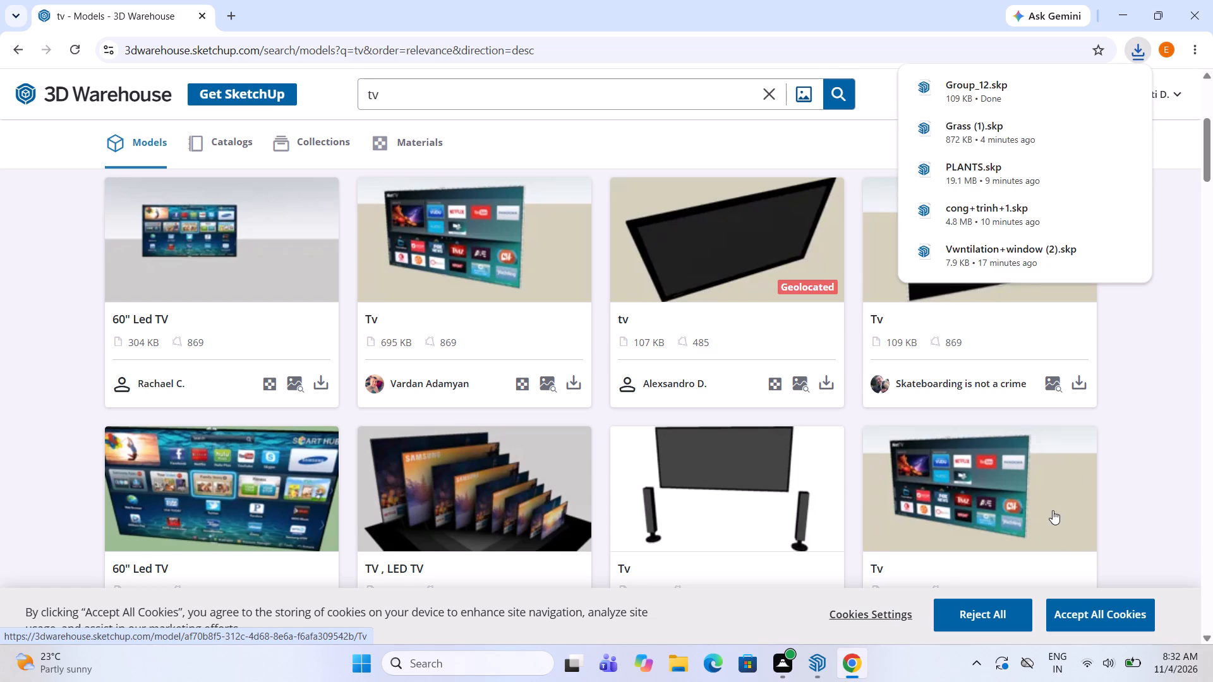
scroll(950, 497, "down", 1)
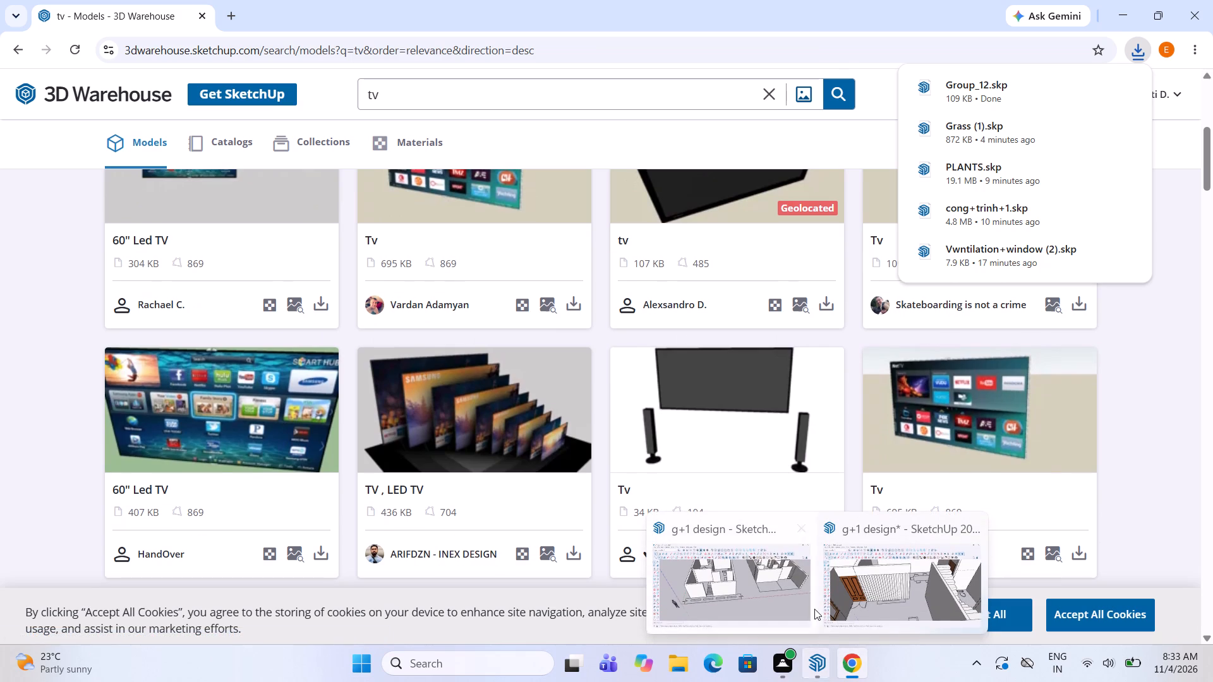
Back in the SketchUp house model, import Group_12 from Downloads and place the TV on the floor in front of the fluted wall.
left_click(907, 587)
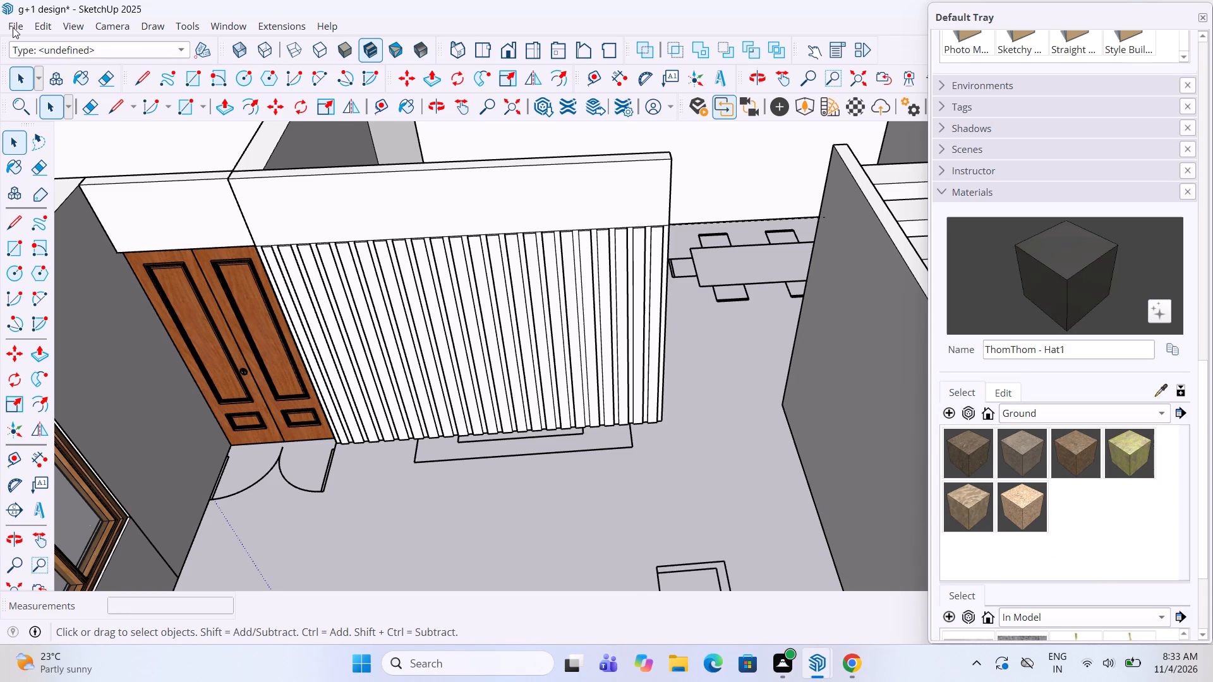
left_click(13, 27)
left_click(73, 245)
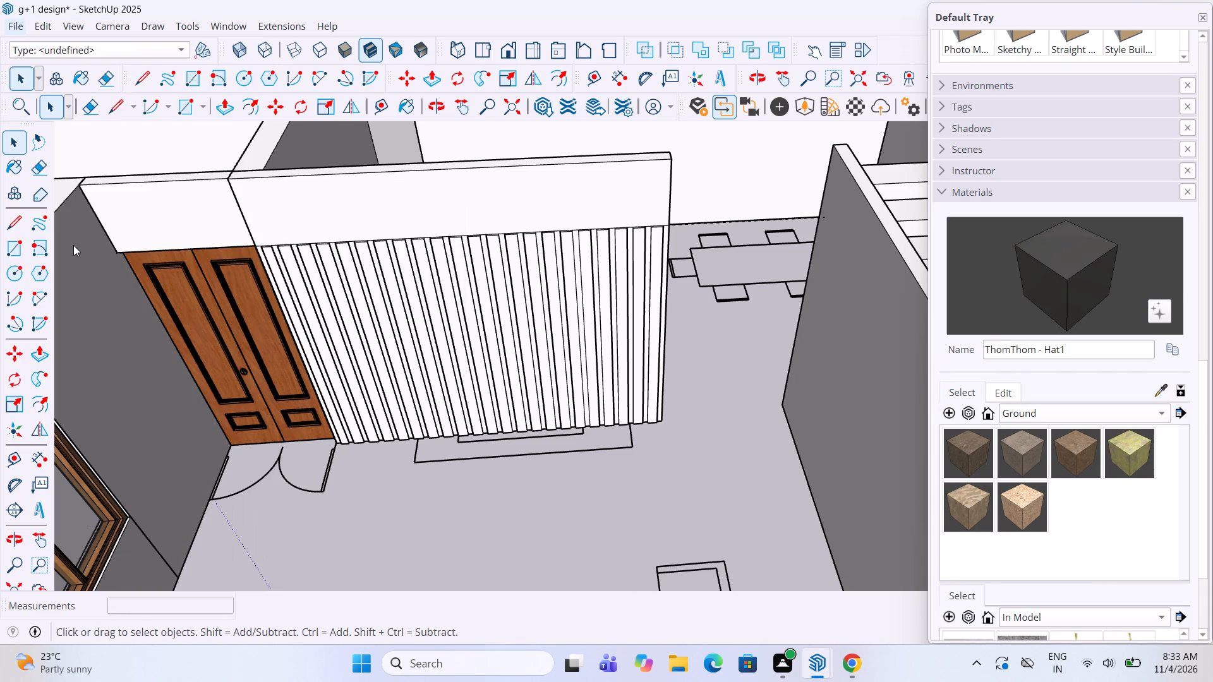
left_click(311, 169)
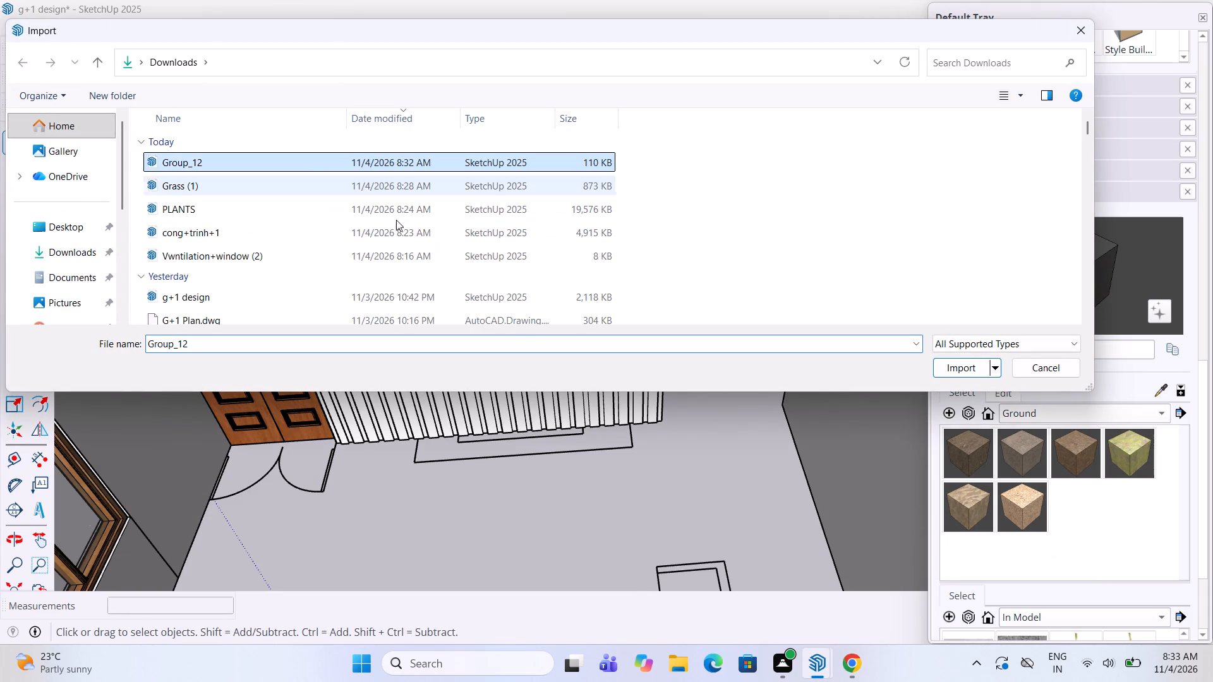
left_click(951, 364)
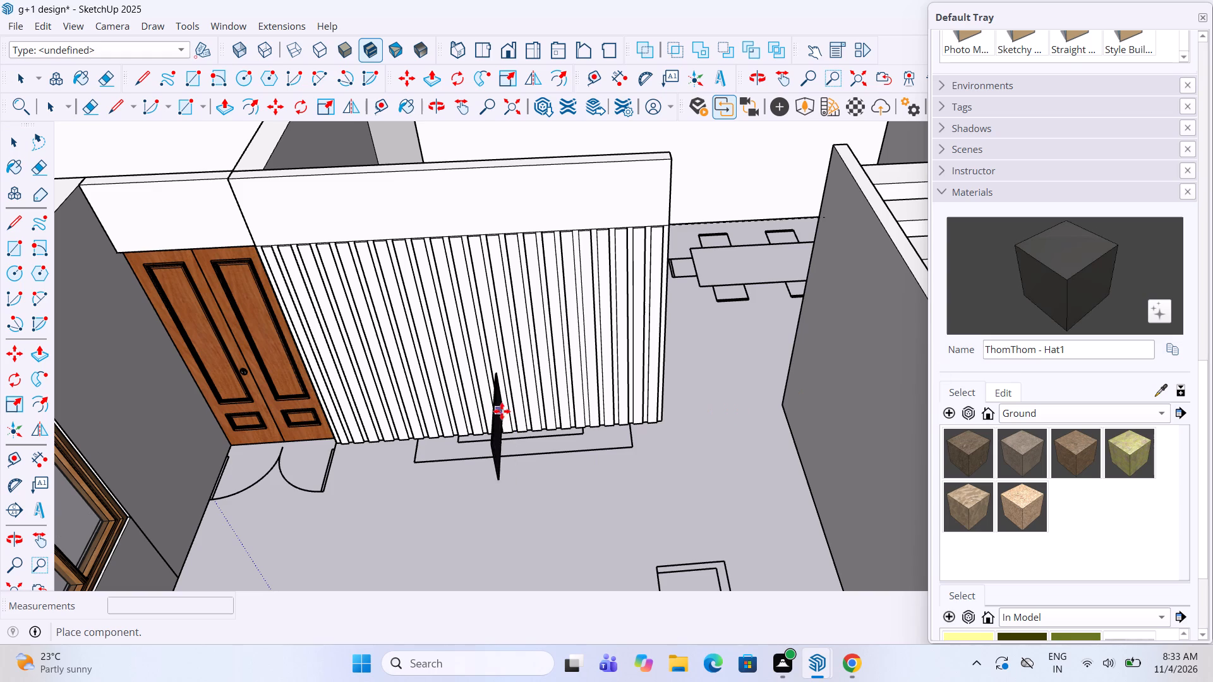
scroll(502, 411, "down", 2)
left_click(493, 453)
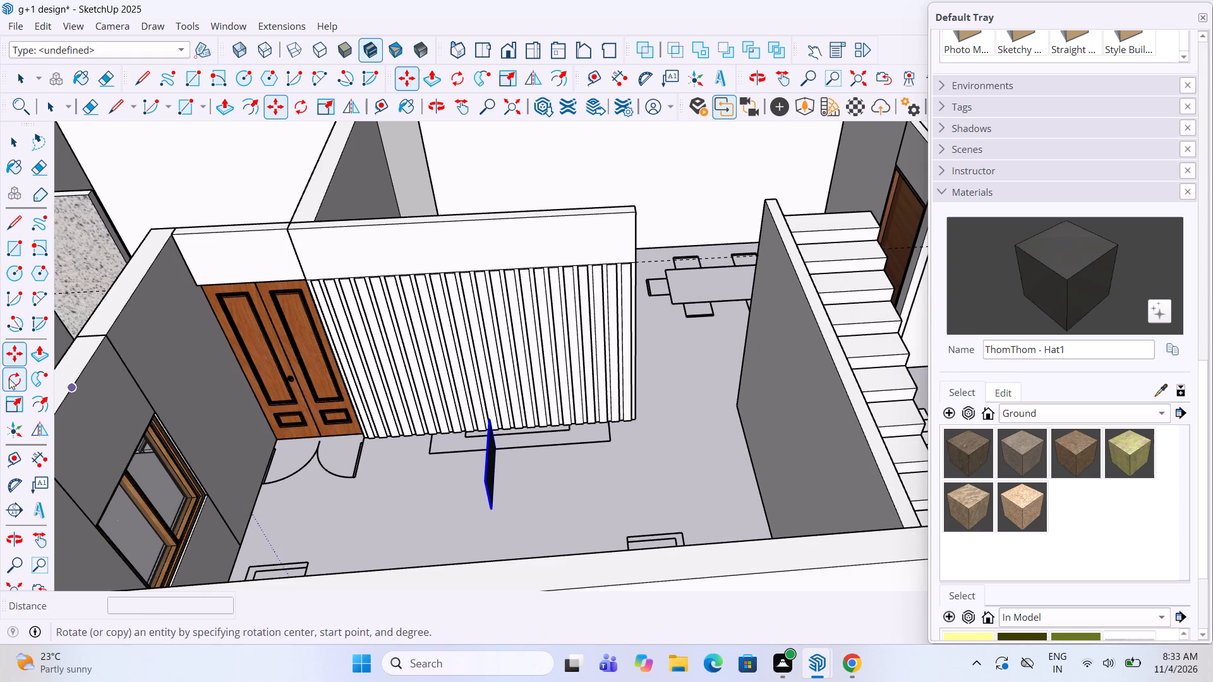
Rotate the imported TV 90° about the vertical axis so it lies parallel to the fluted wall.
left_click(11, 378)
left_click(544, 482)
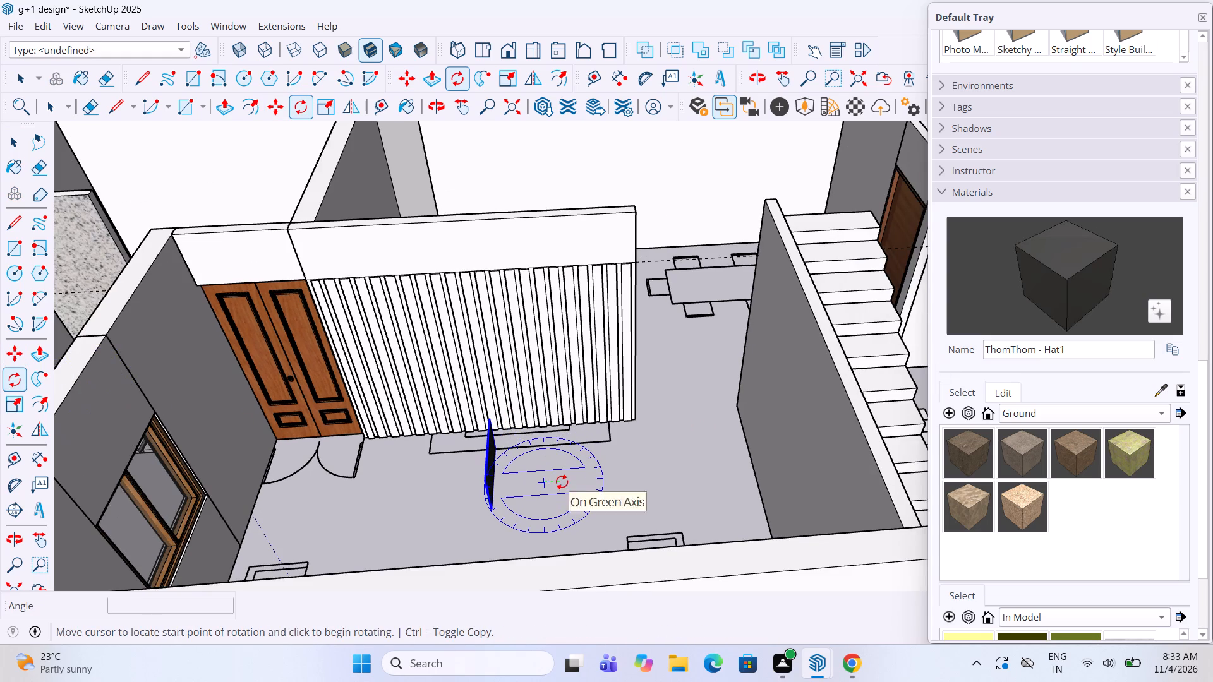
left_click(562, 482)
left_click(545, 438)
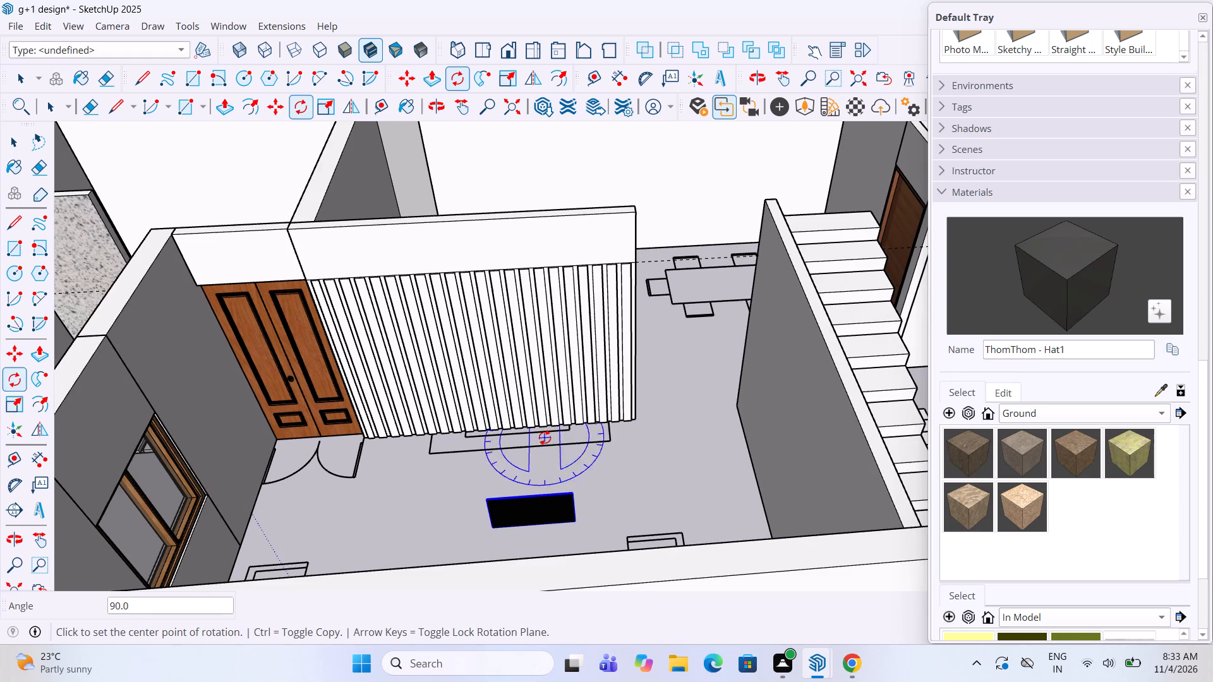
scroll(597, 512, "up", 5)
middle_click_drag(594, 506, 330, 512)
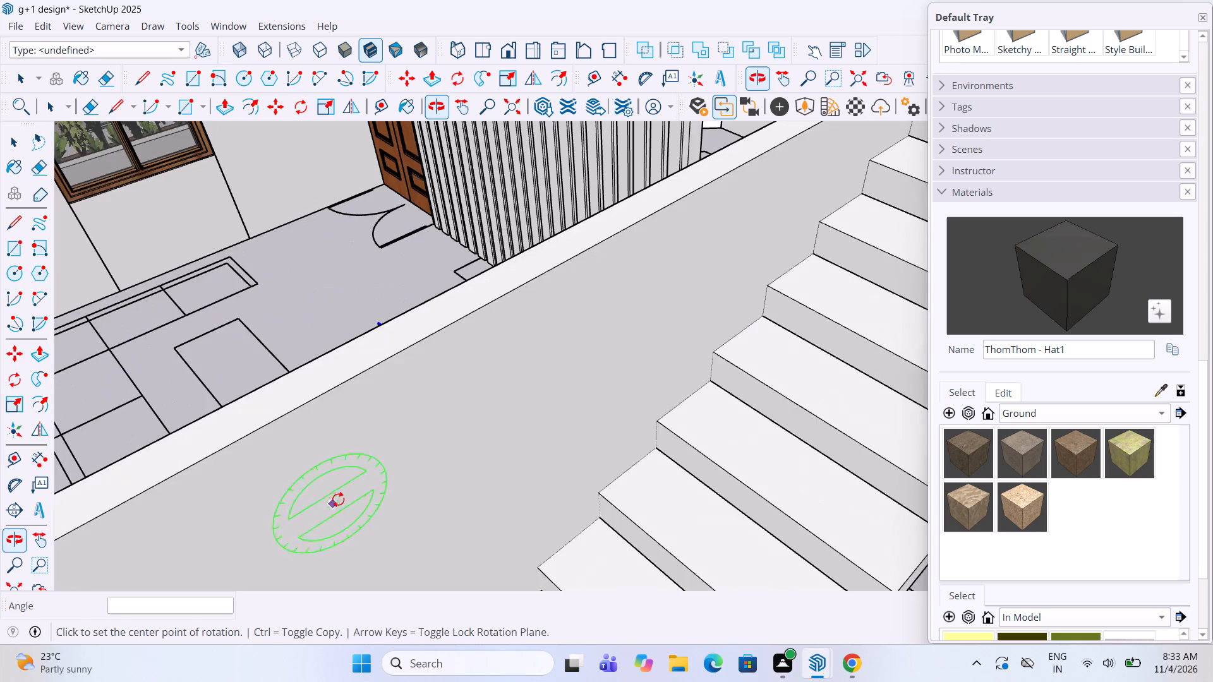
Move the TV from the floor up onto the face of the fluted wall, above the floor outline of the TV unit.
middle_click_drag(337, 476, 414, 463)
scroll(477, 339, "up", 2)
middle_click_drag(414, 314, 515, 386)
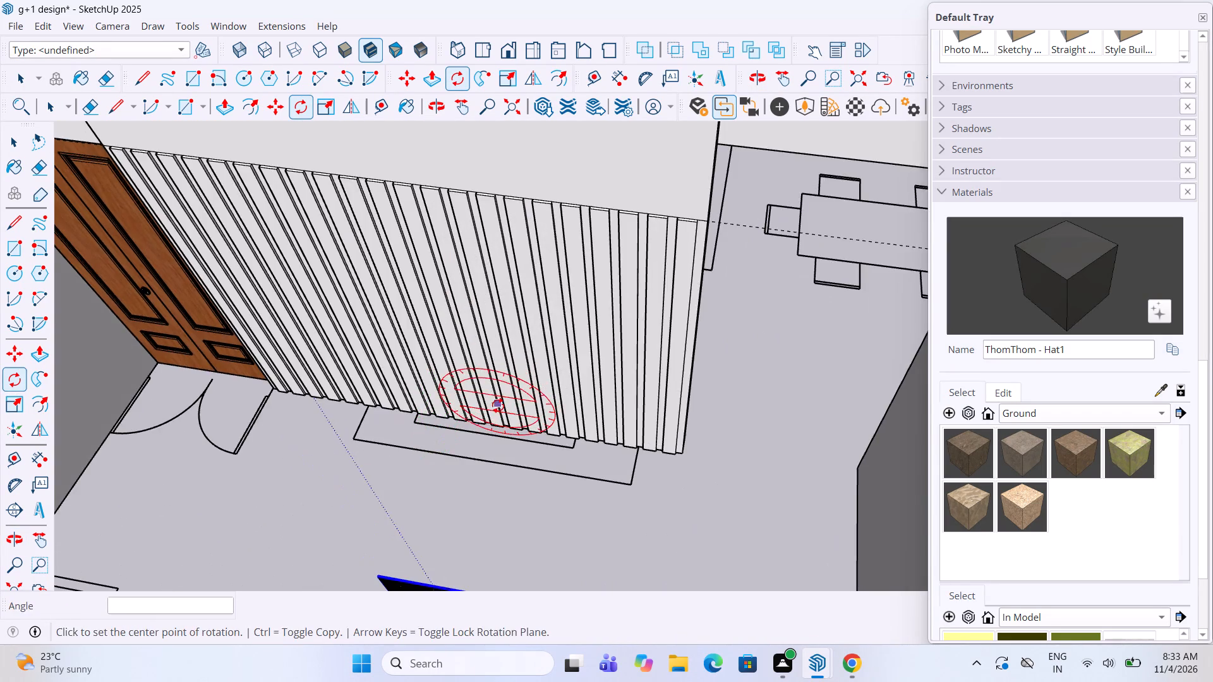
middle_click_drag(495, 405, 423, 308)
key("m")
scroll(423, 522, "up", 4)
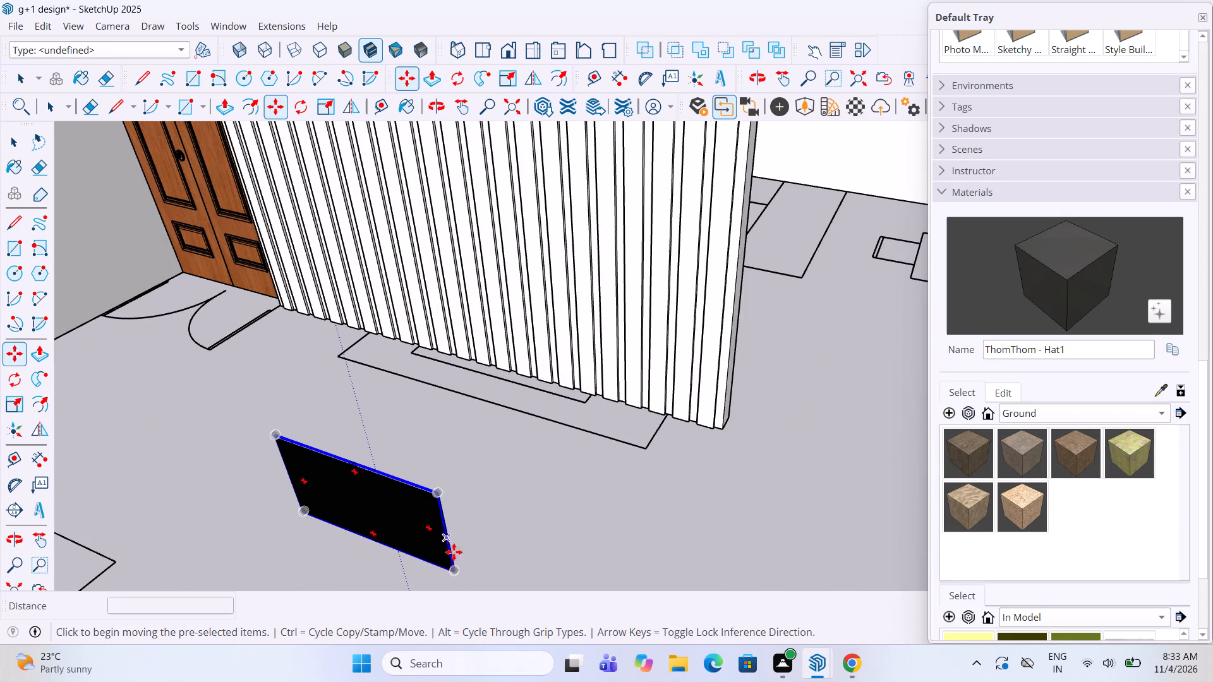
left_click(463, 570)
scroll(572, 521, "down", 4)
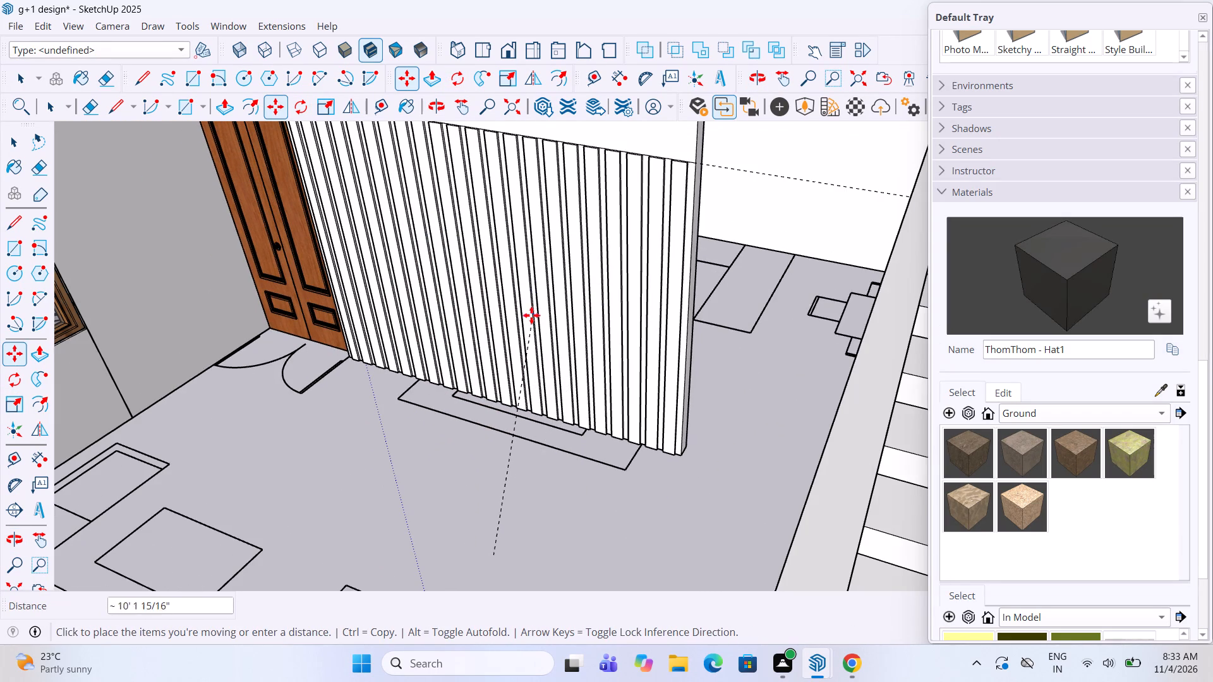
left_click(522, 313)
Slide the TV about 10 3/8" along the fluted wall, away from the double door.
middle_click_drag(516, 344, 656, 362)
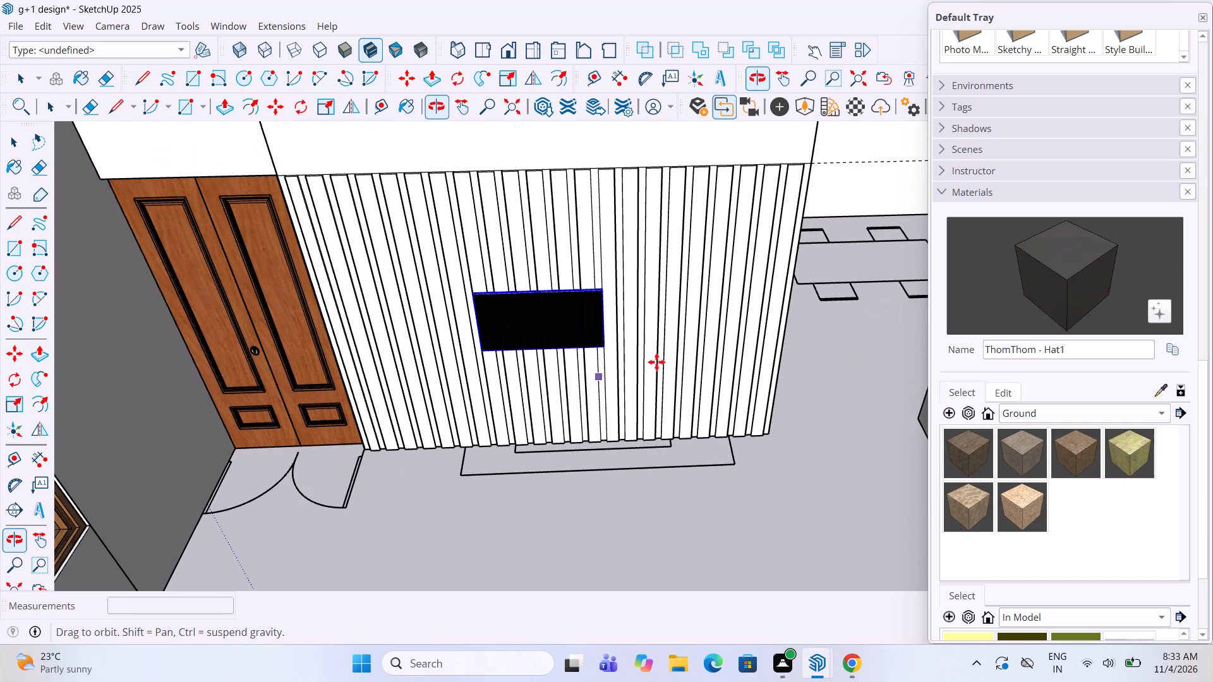
scroll(645, 257, "up", 4)
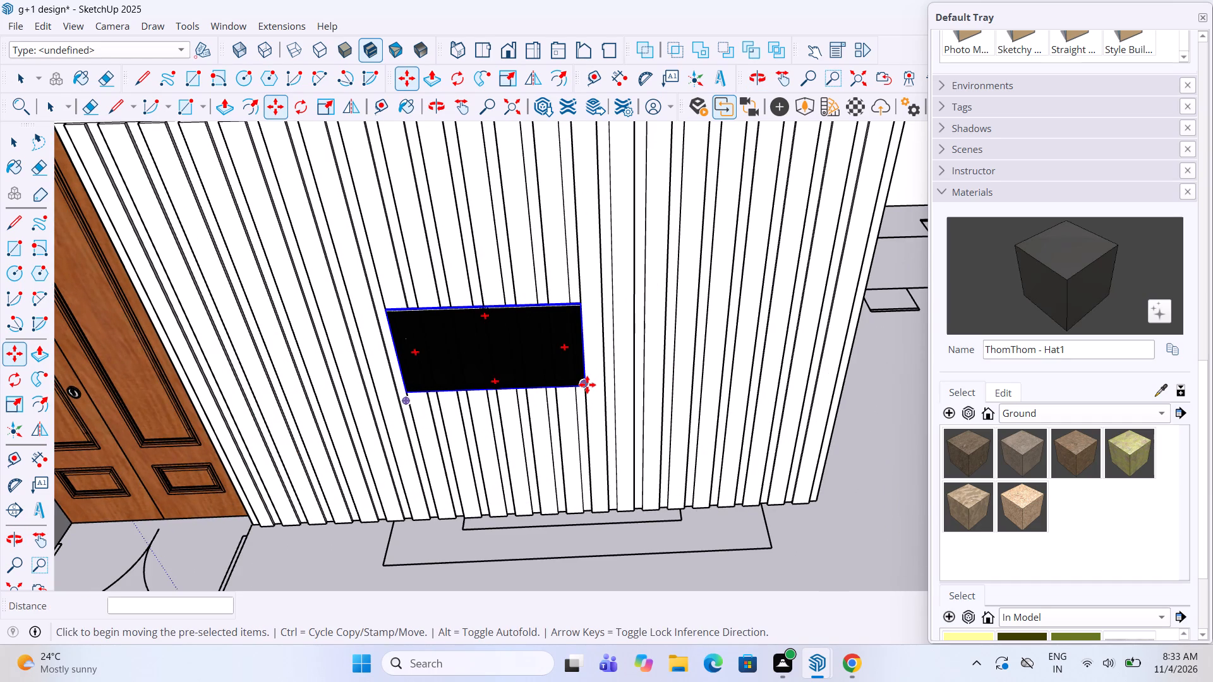
left_click(587, 385)
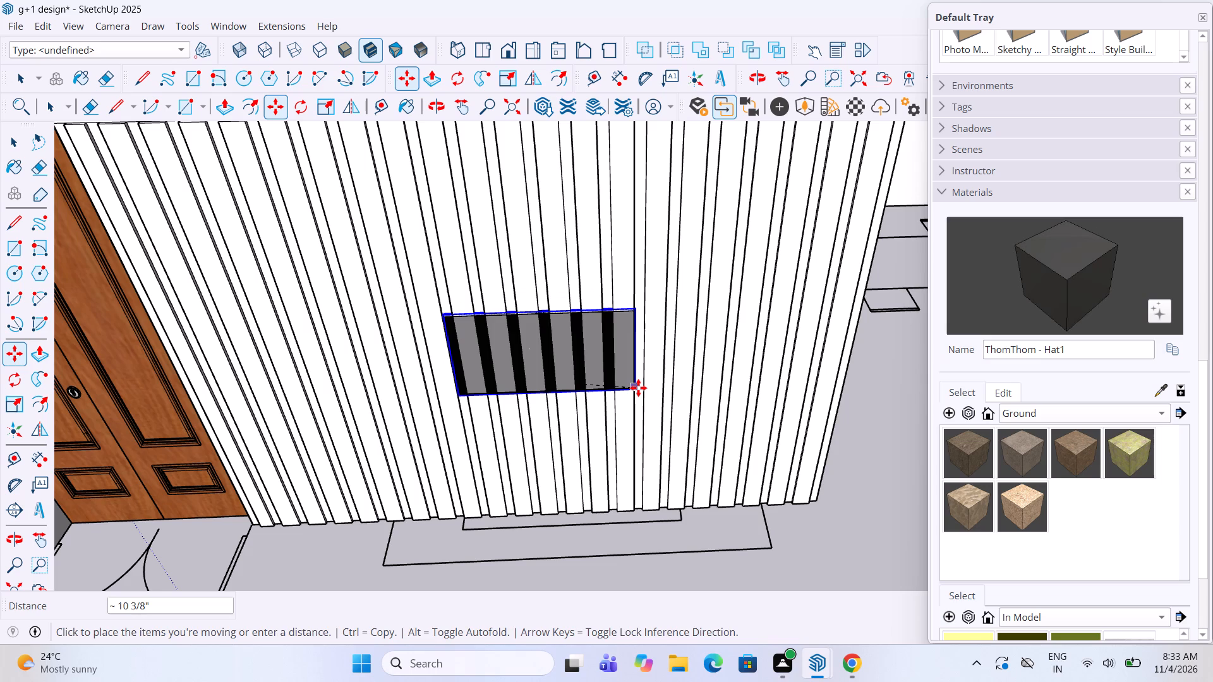
left_click(638, 388)
Adjust the TV's depth so its screen sits just in front of the raised strips, finishing with a move of about 1/4".
middle_click_drag(646, 373, 543, 409)
scroll(543, 405, "up", 2)
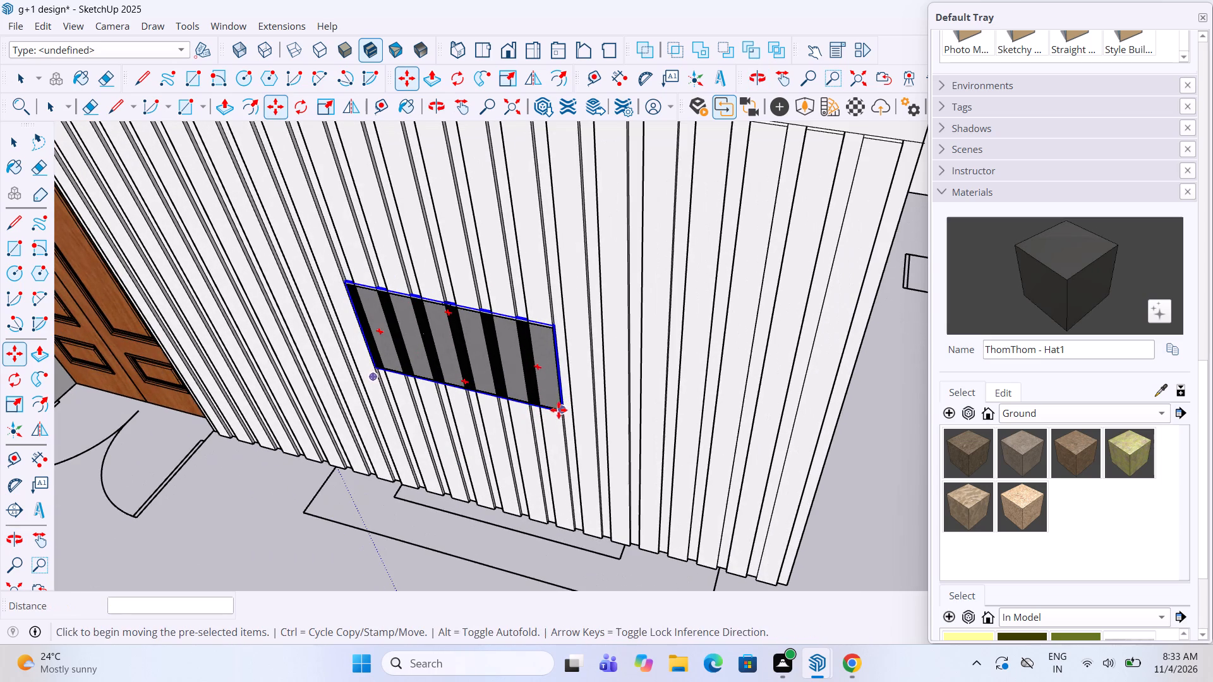
left_click(561, 412)
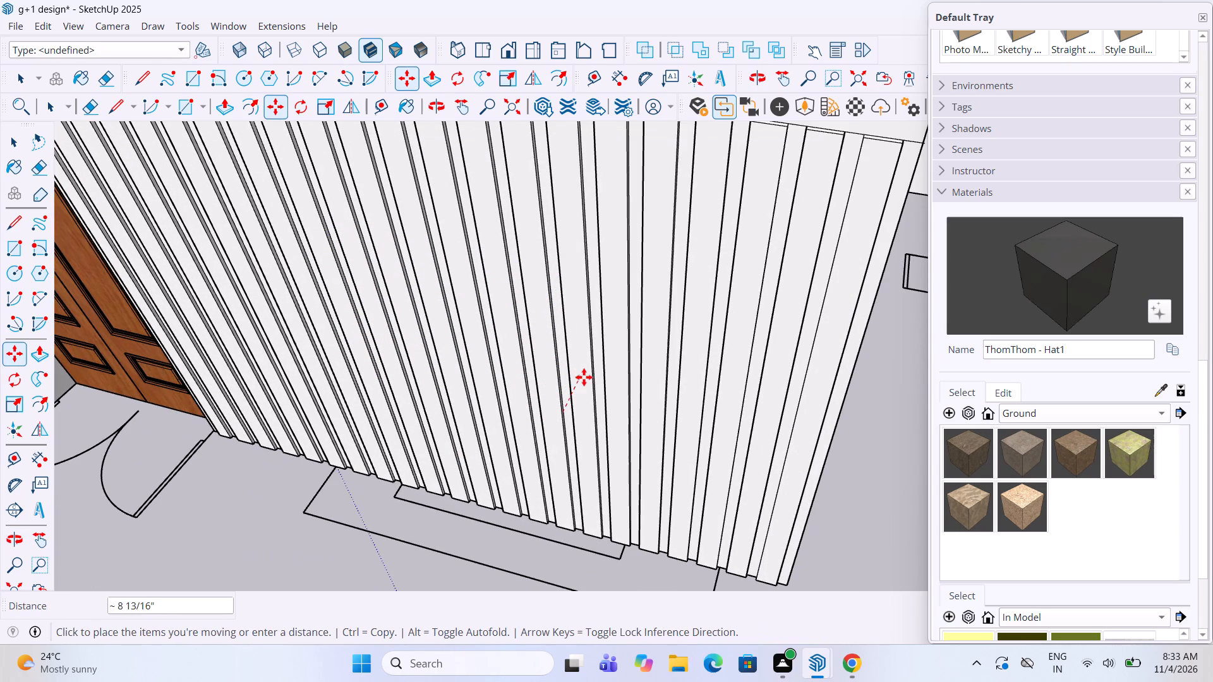
left_click(570, 366)
scroll(591, 289, "up", 5)
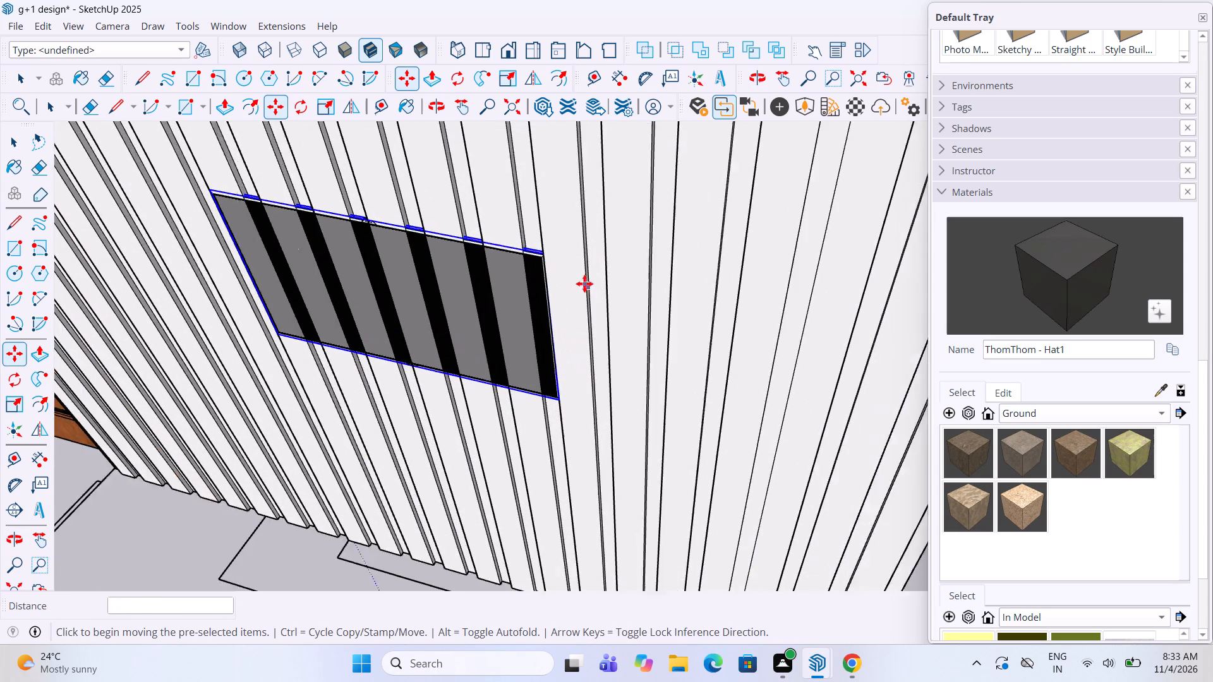
scroll(543, 256, "up", 7)
left_click(540, 239)
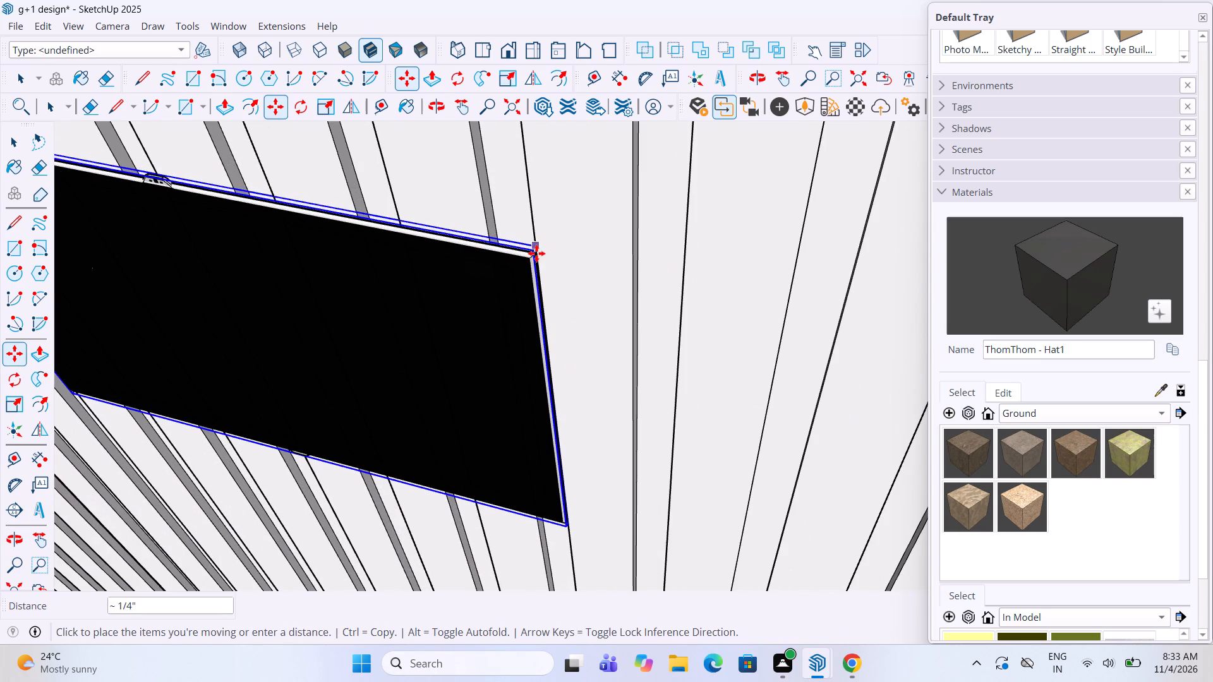
left_click(536, 254)
scroll(675, 306, "down", 10)
key("space")
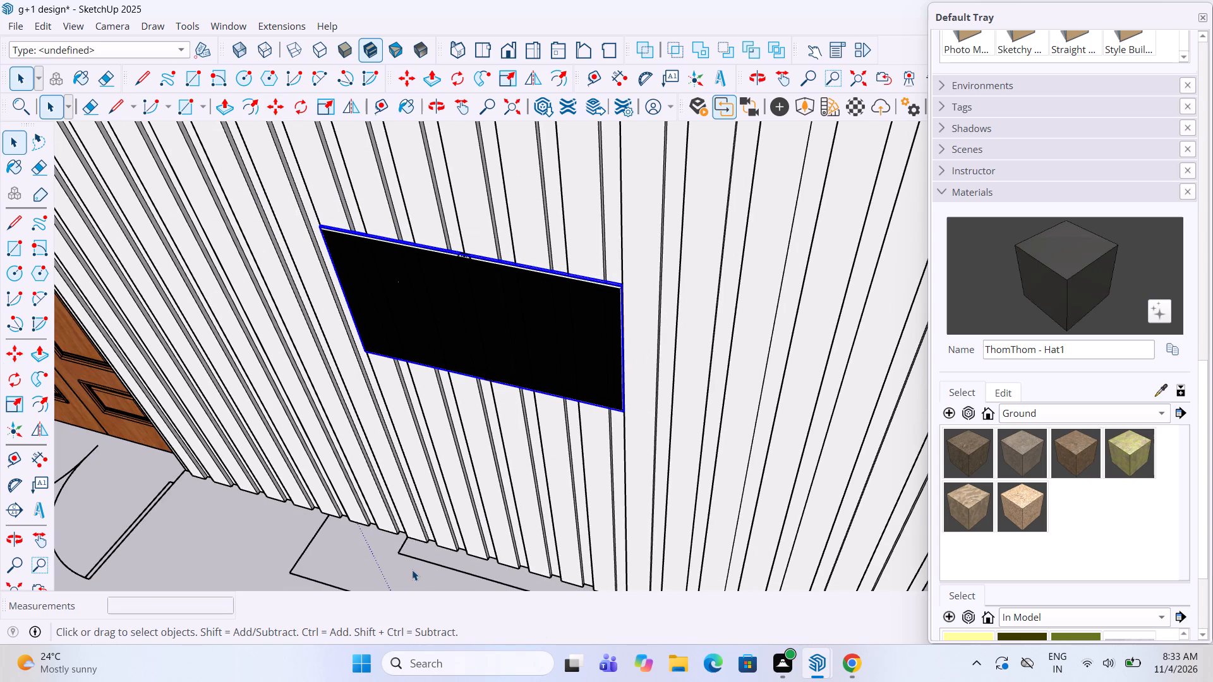
left_click(411, 570)
Lower the TV vertically on the fluted wall, moving it as a whole group.
middle_click_drag(535, 433, 685, 416)
scroll(620, 386, "down", 10)
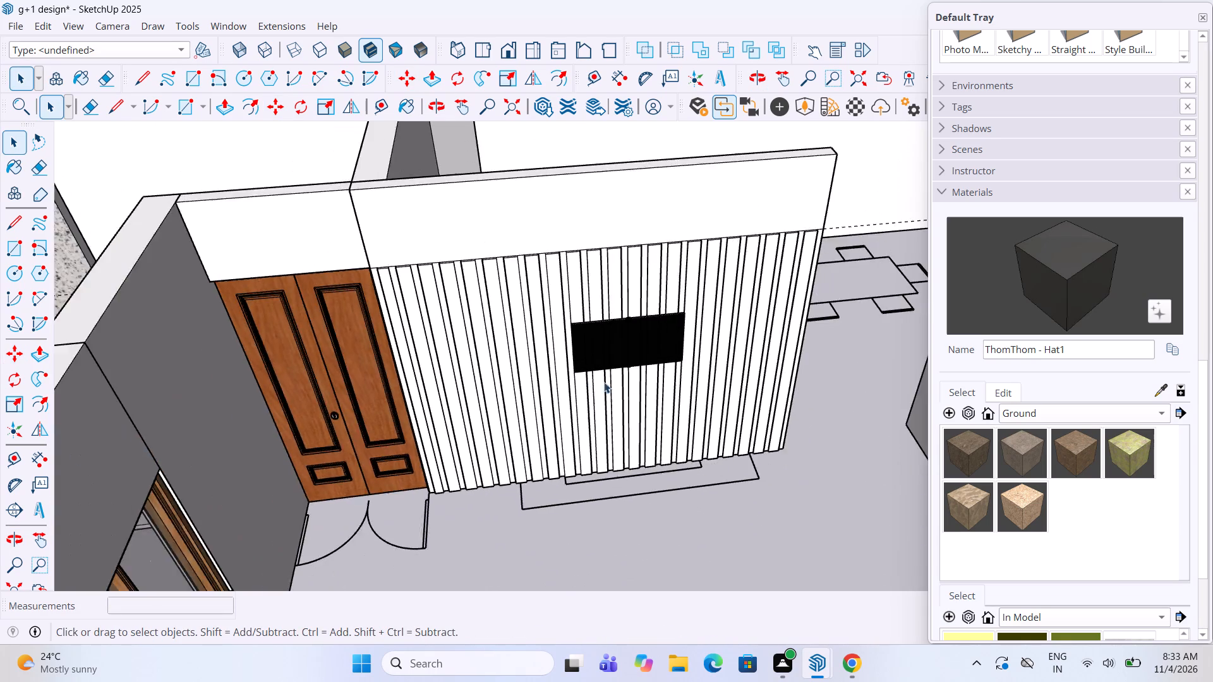
scroll(639, 377, "up", 2)
middle_click_drag(639, 376, 615, 371)
scroll(613, 364, "up", 2)
middle_click_drag(621, 342, 611, 338)
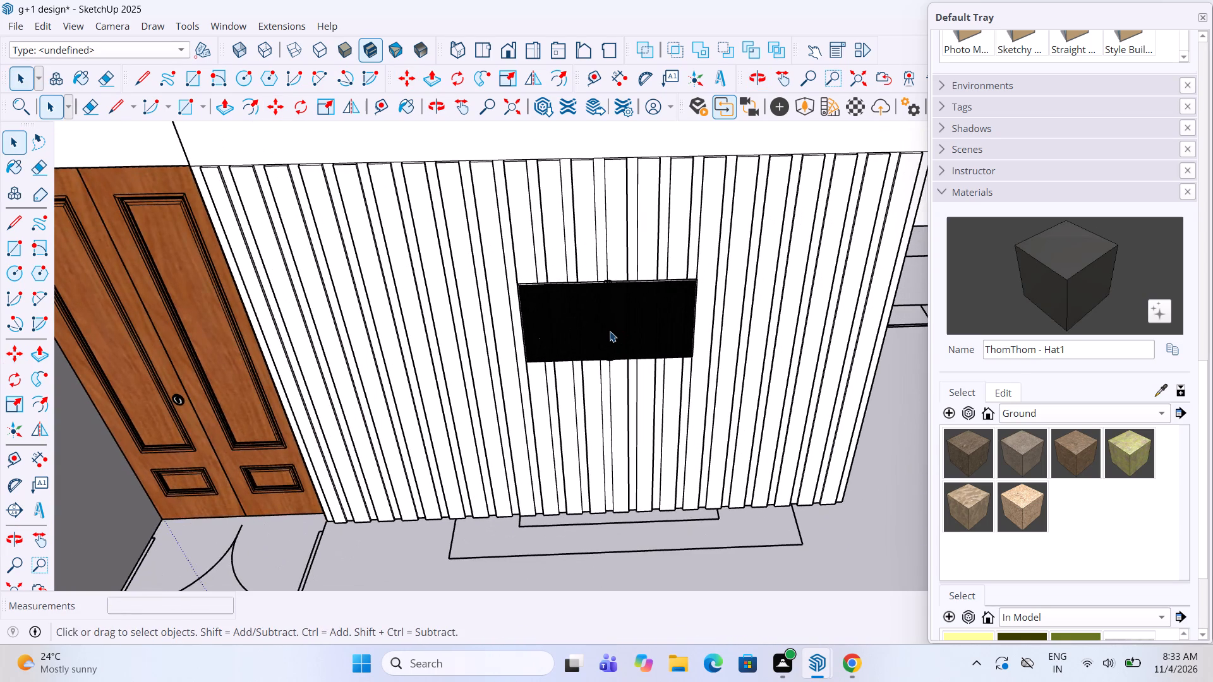
double_click(610, 331)
key("m")
key("space")
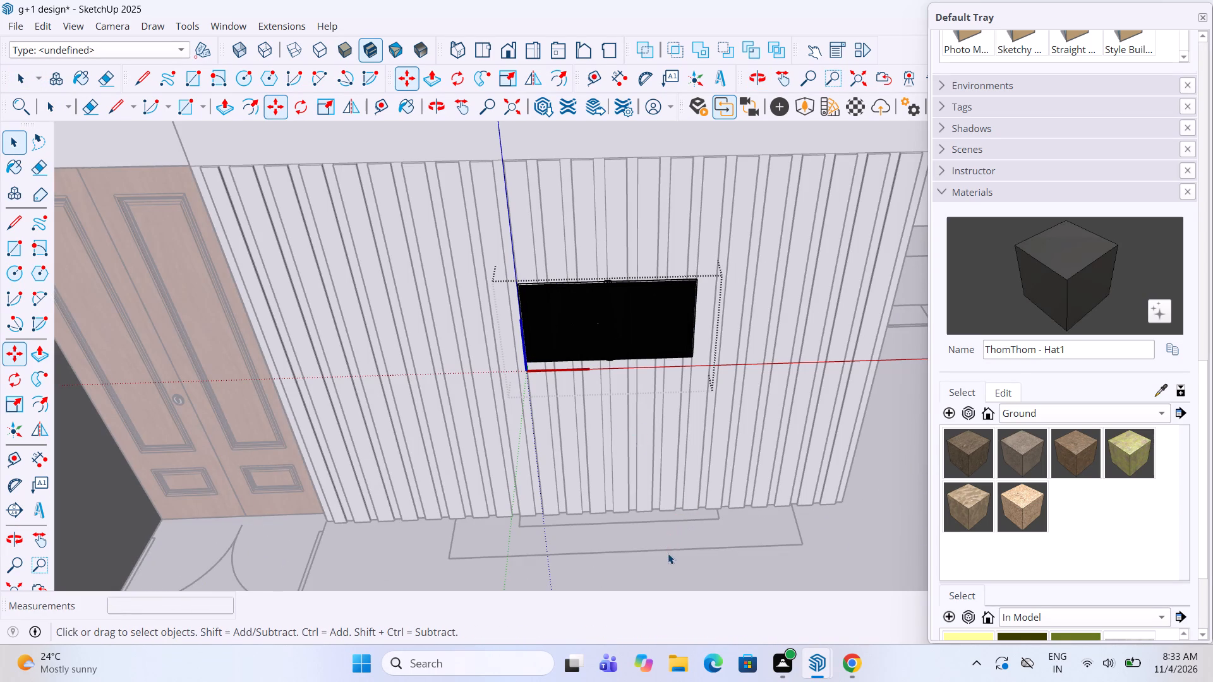
left_click(668, 553)
left_click(603, 344)
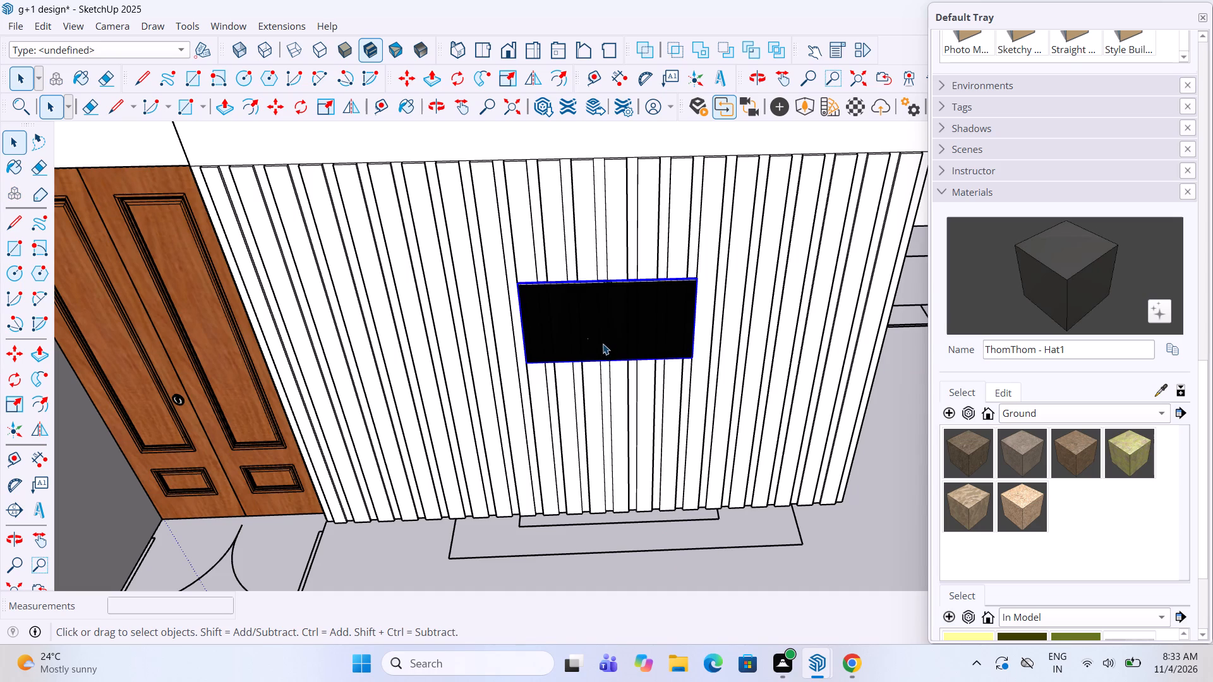
key("m")
left_click(599, 353)
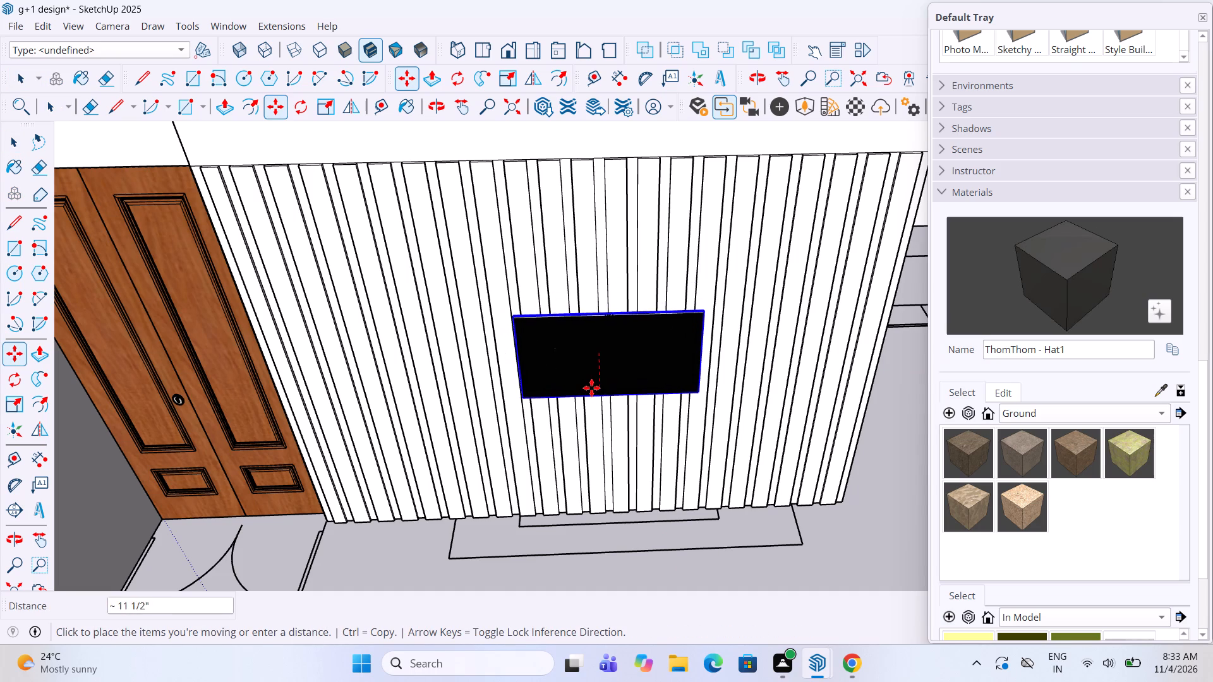
left_click(591, 402)
Move the TV about 1' 2" toward the double door, against the raised strips, and deselect it.
middle_click_drag(576, 375, 766, 406)
scroll(725, 442, "up", 2)
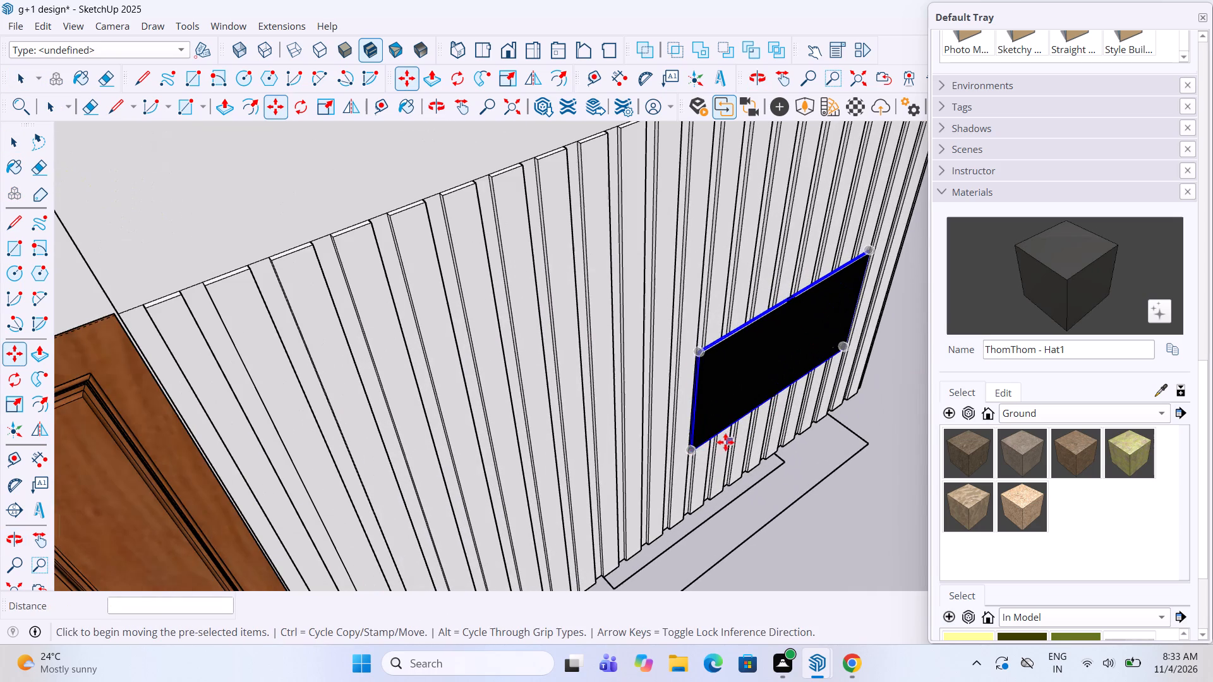
left_click(687, 454)
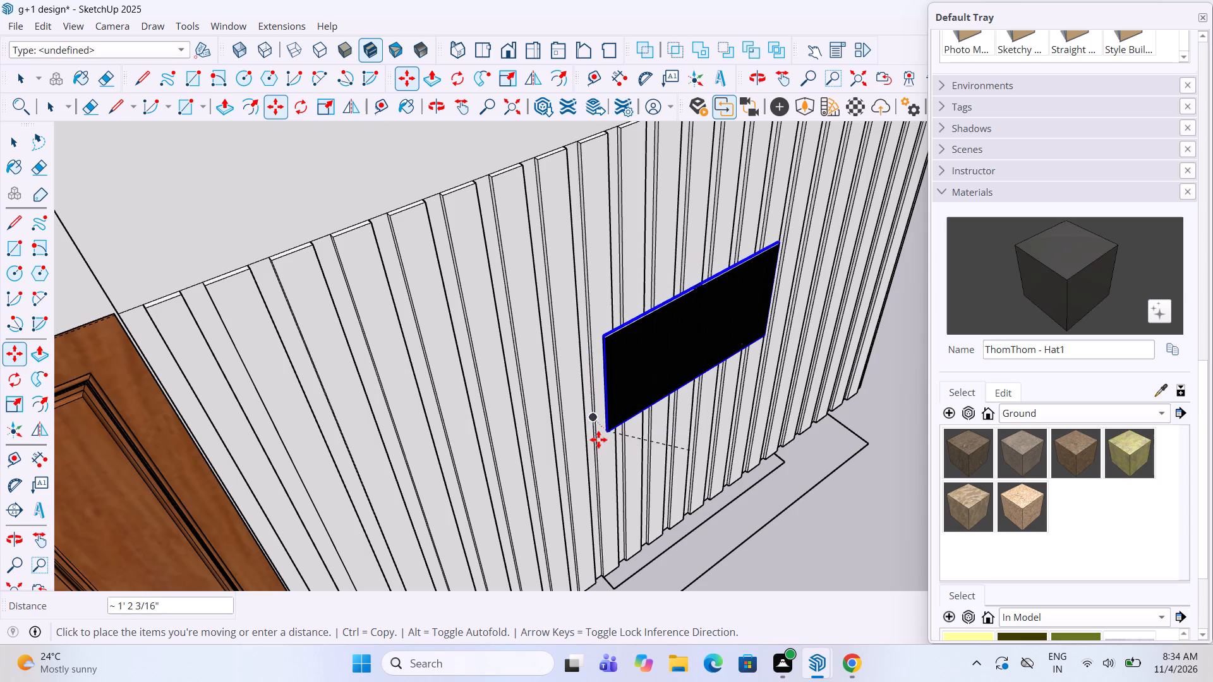
left_click(598, 440)
key("space")
left_click(818, 549)
Examine the TV's placement on the fluted wall from closer and wider viewpoints.
middle_click_drag(656, 493, 510, 444)
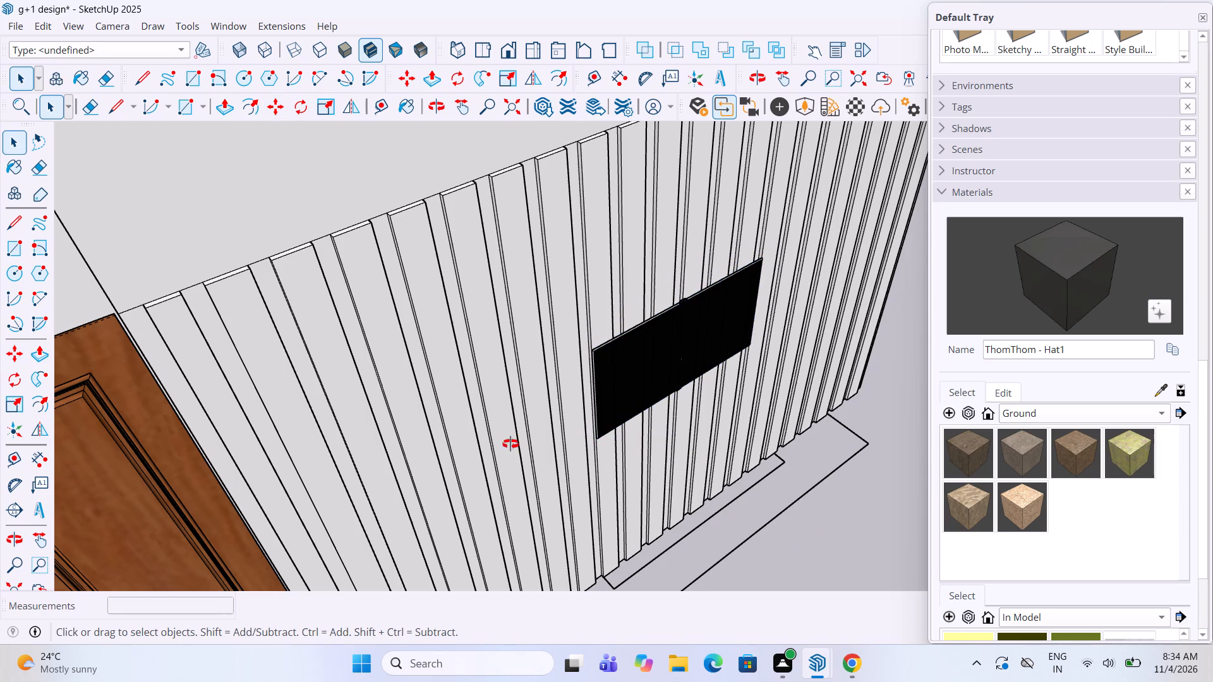
middle_click_drag(510, 444, 421, 419)
scroll(493, 362, "down", 6)
key("x")
middle_click_drag(564, 332, 603, 433)
scroll(671, 335, "down", 9)
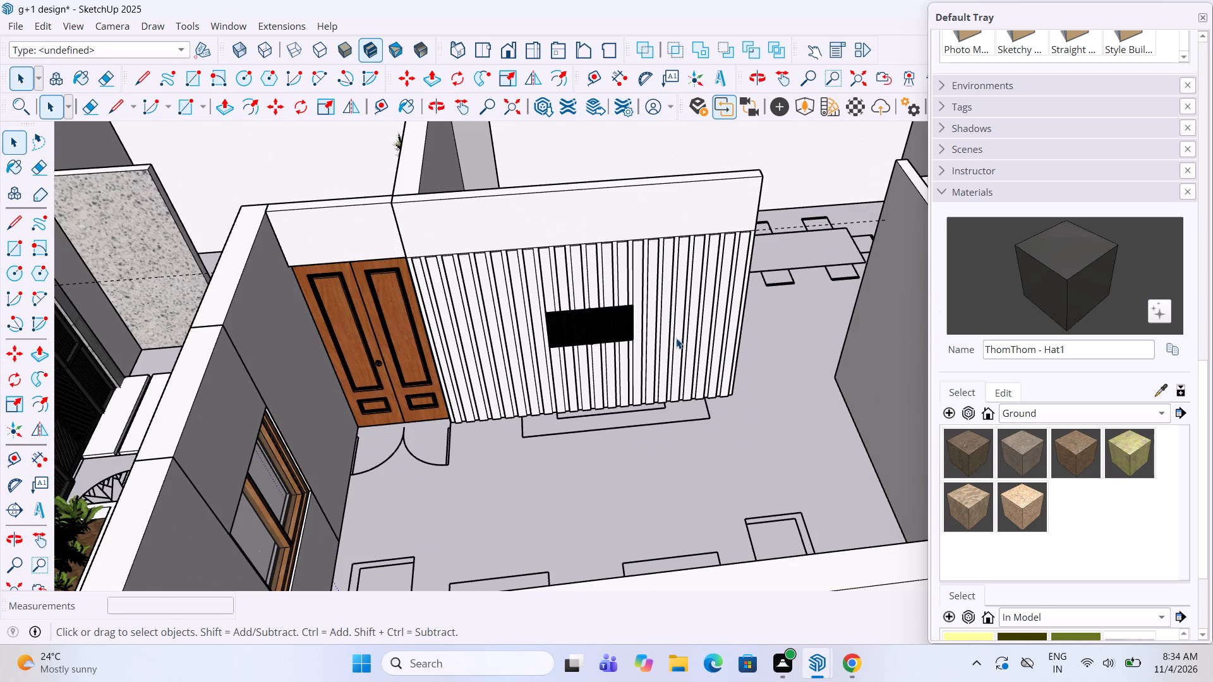
middle_click_drag(672, 337, 637, 328)
scroll(571, 279, "up", 2)
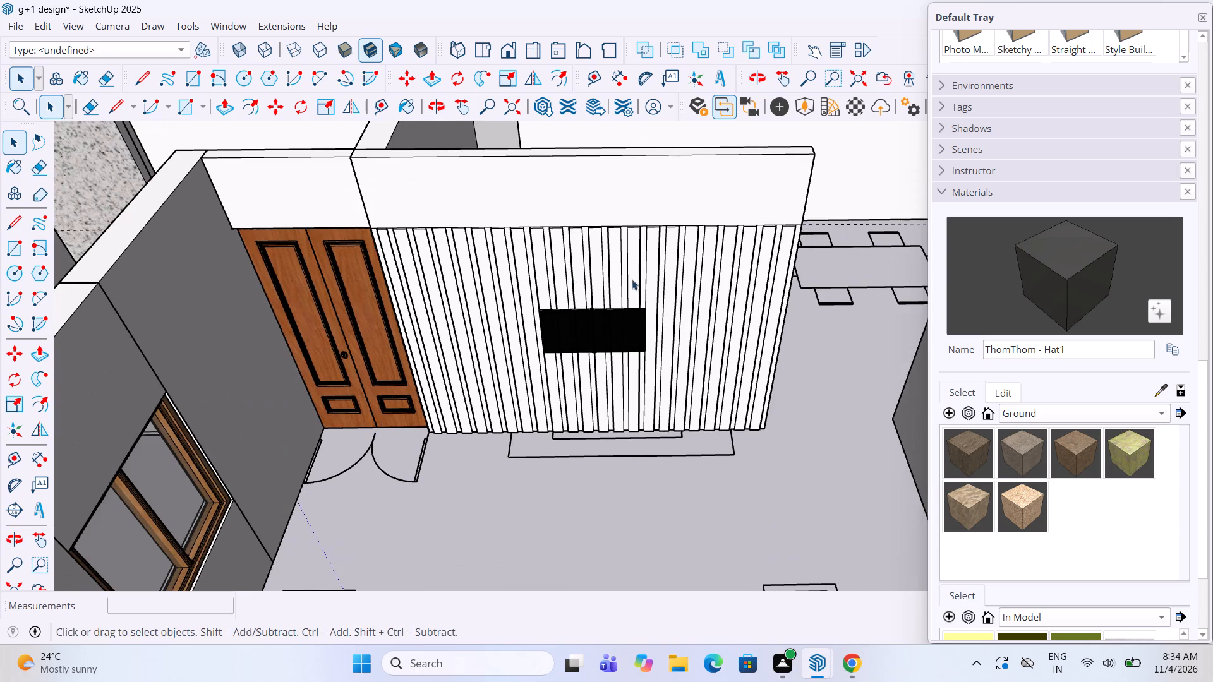
scroll(1087, 456, "up", 1)
scroll(1087, 459, "down", 1)
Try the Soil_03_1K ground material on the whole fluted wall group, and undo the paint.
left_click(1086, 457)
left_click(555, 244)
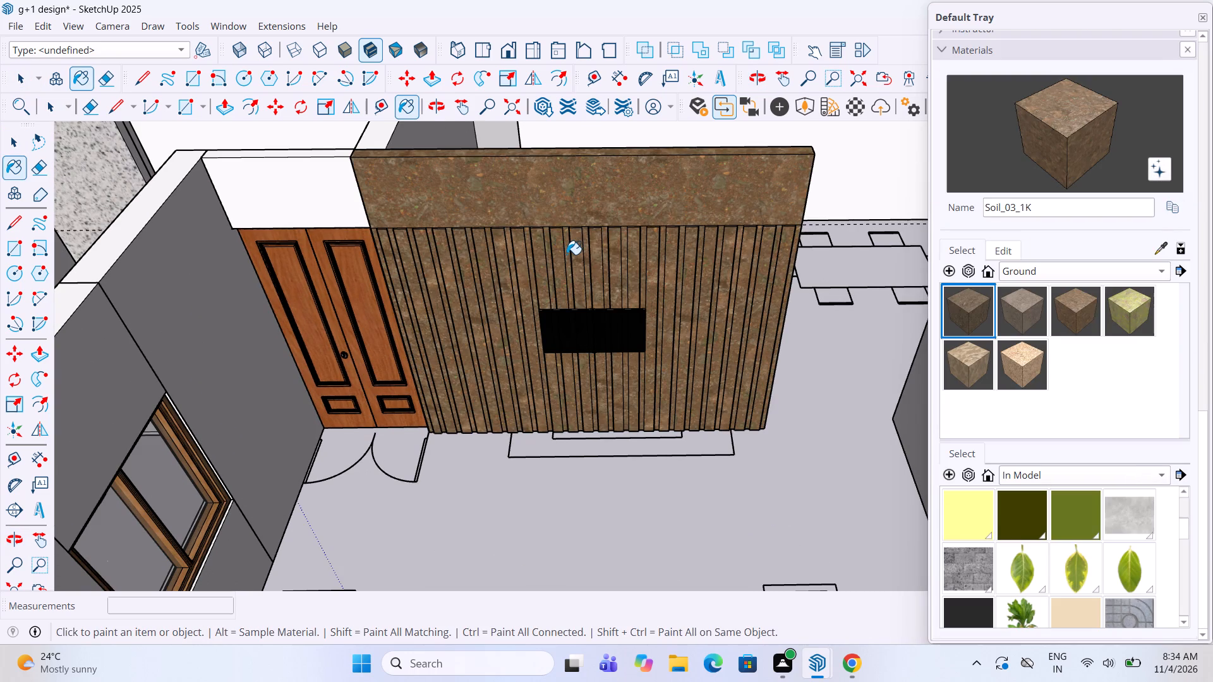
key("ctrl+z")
Inside the fluted wall group, paint the eight wide strips between the TV and the end away from the door with Wood_Chips_01_1K.
key("space")
double_click(568, 255)
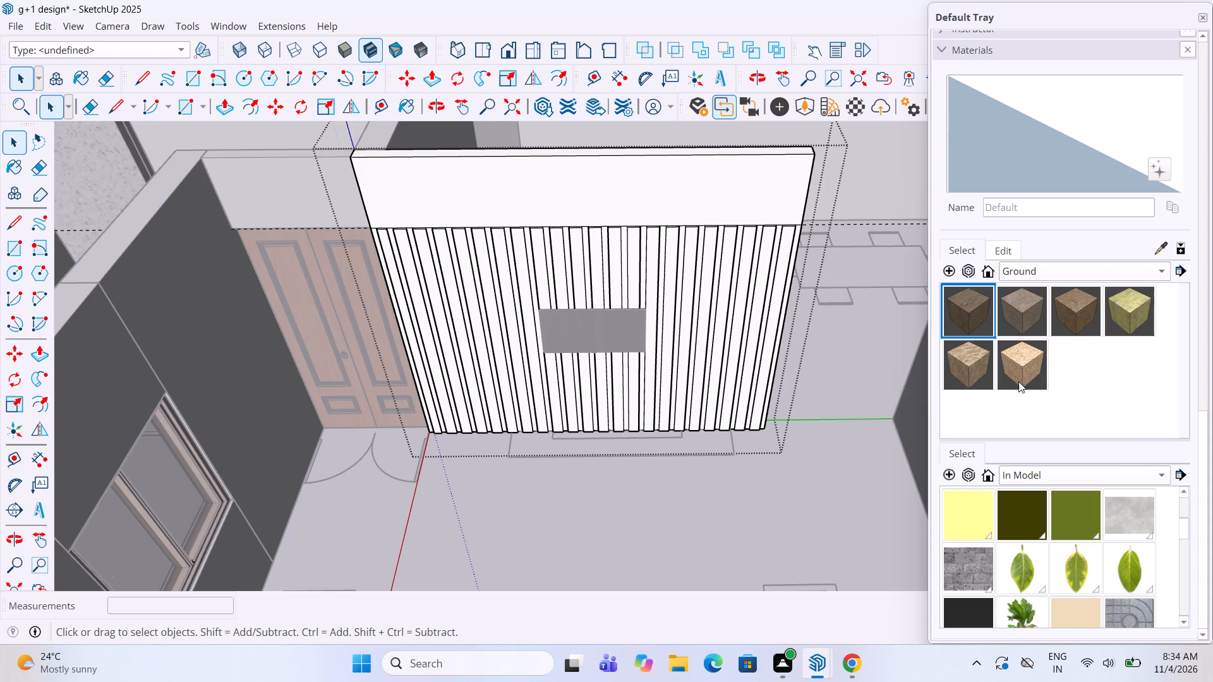
left_click(1017, 371)
left_click(672, 275)
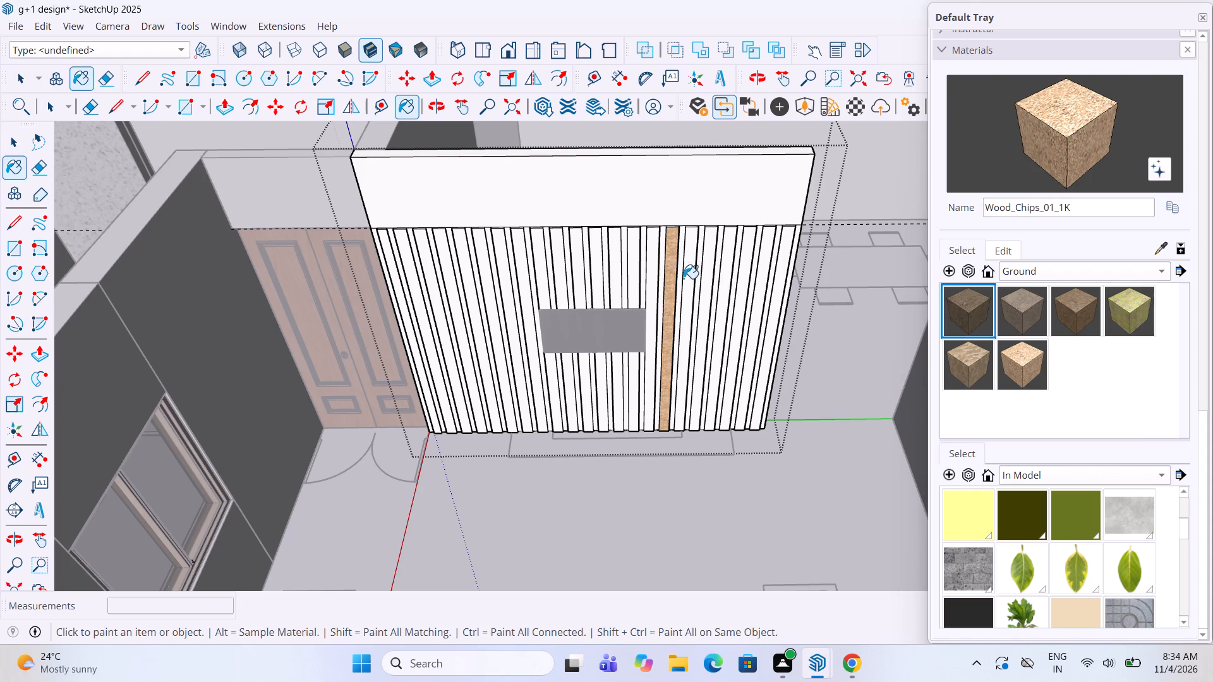
double_click(684, 278)
scroll(684, 278, "up", 4)
left_click(685, 287)
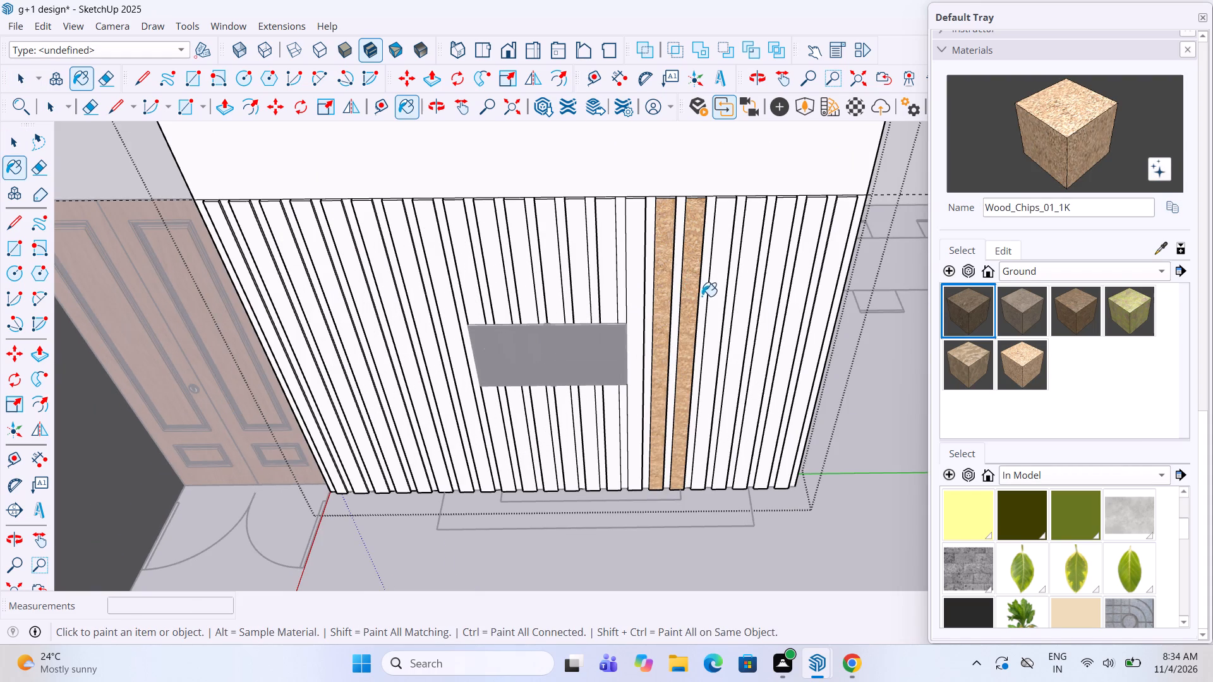
left_click(716, 310)
left_click(740, 318)
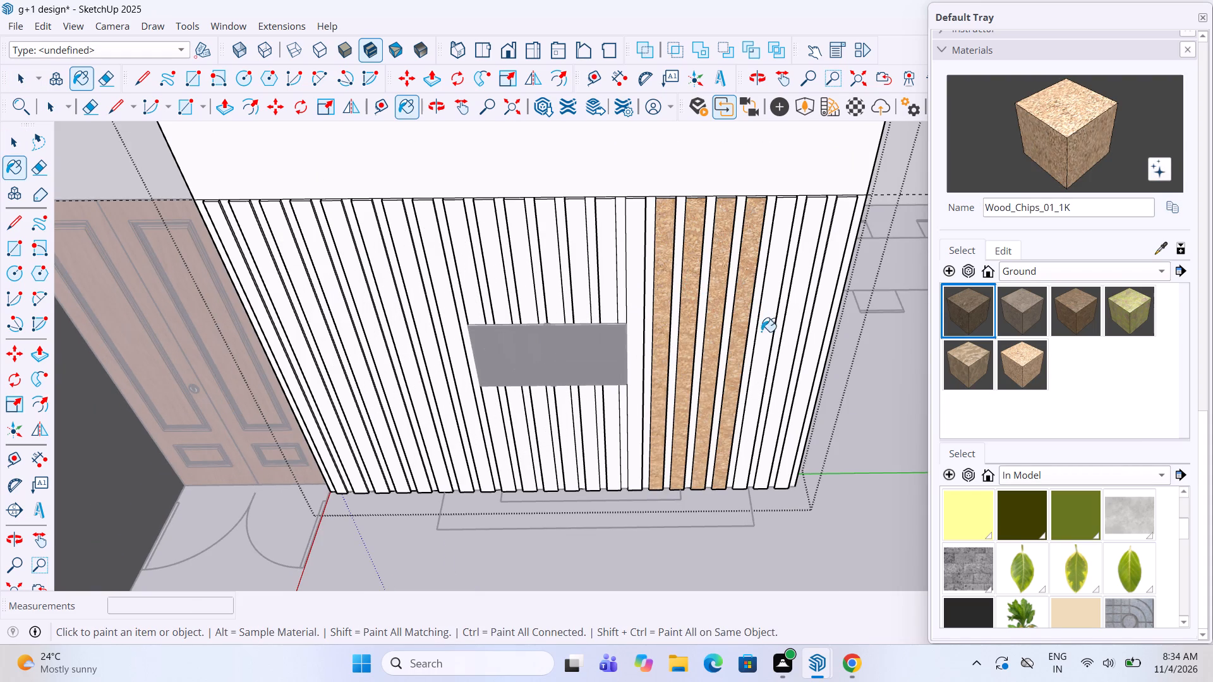
left_click(763, 335)
left_click(788, 340)
left_click(807, 343)
double_click(811, 345)
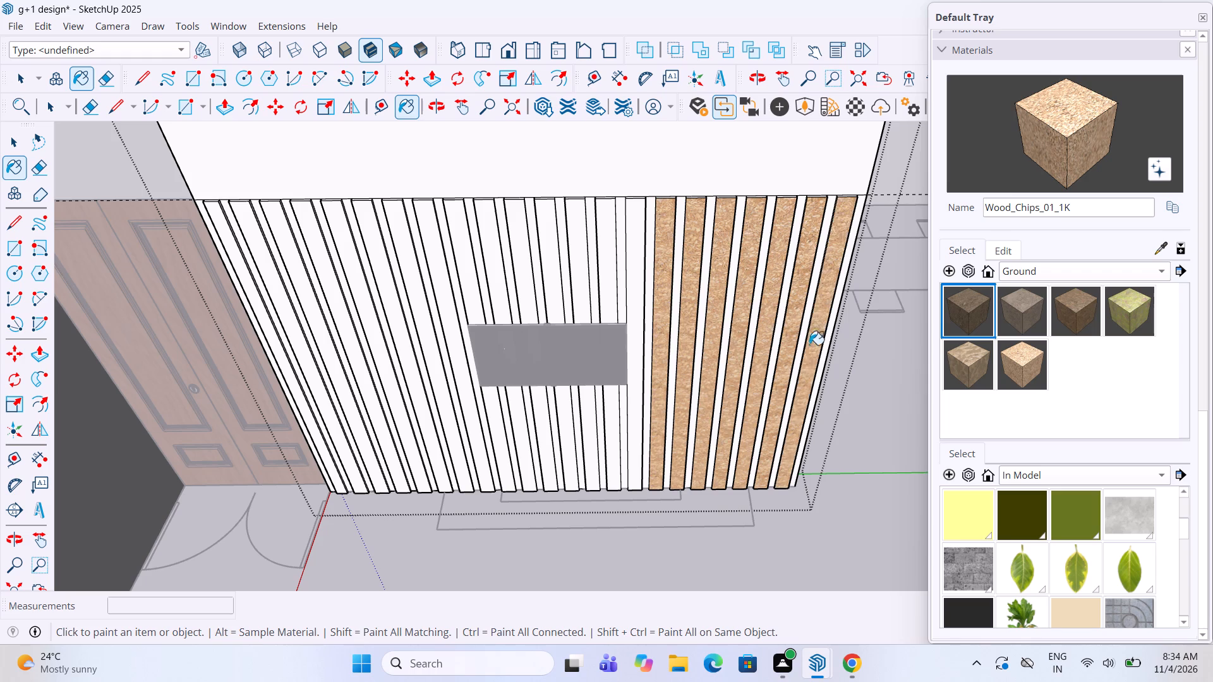
left_click(638, 282)
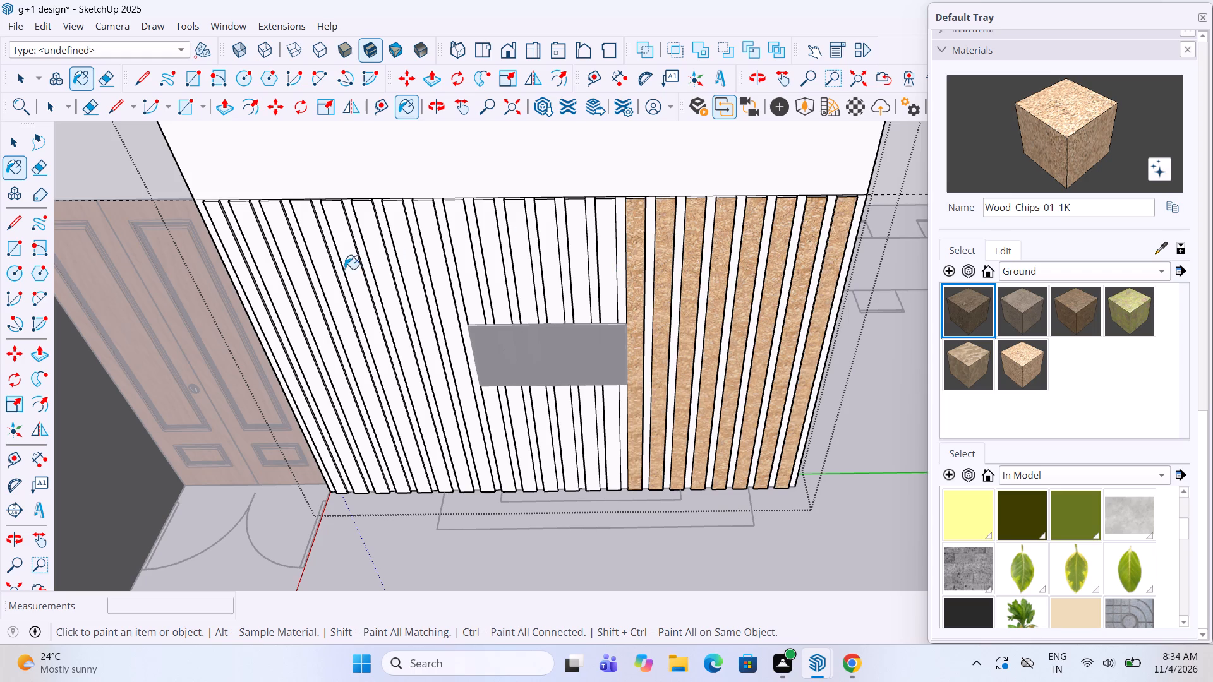
Paint the remaining wide strips, from the double door to the already painted ones, with Wood_Chips_01_1K.
left_click(246, 290)
left_click(262, 270)
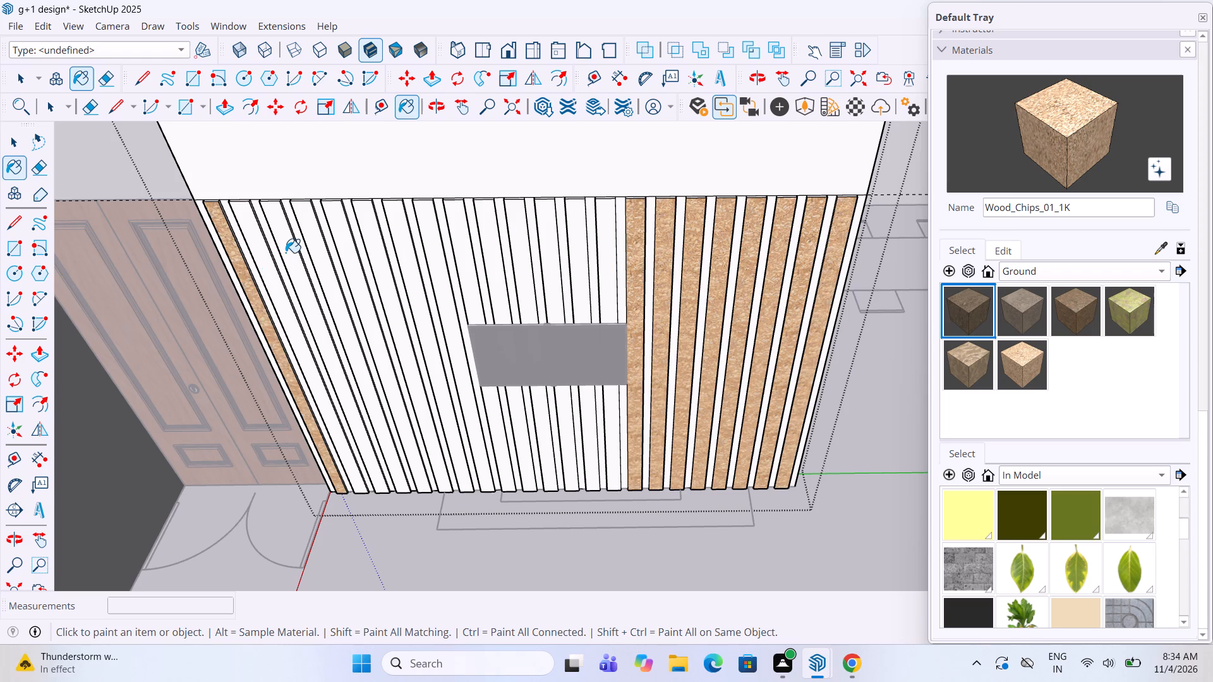
left_click(286, 253)
left_click(317, 246)
left_click(339, 252)
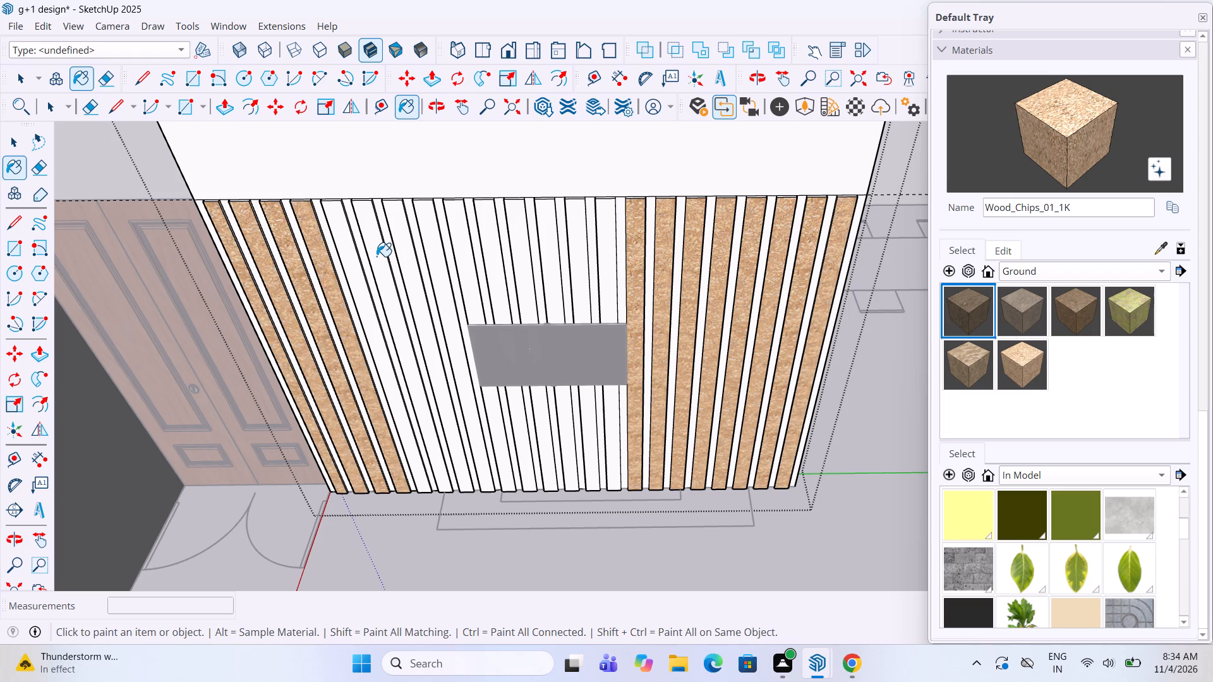
left_click(377, 256)
left_click(349, 266)
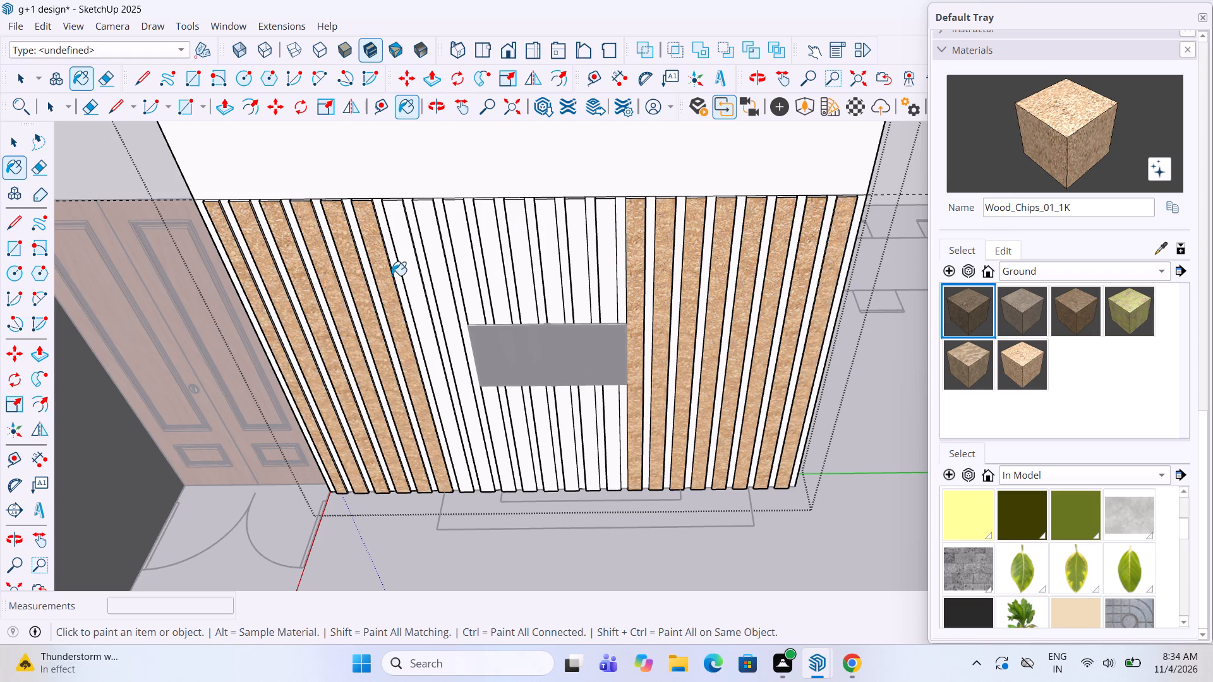
left_click(412, 290)
left_click(438, 293)
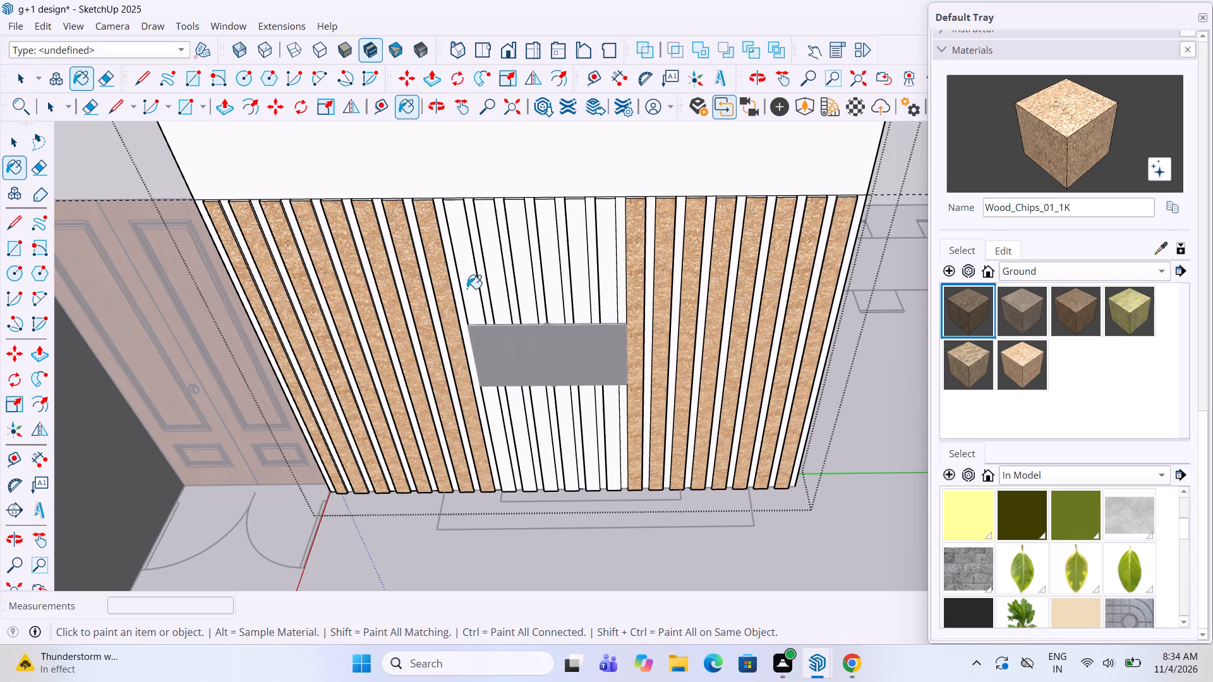
left_click(467, 289)
left_click(495, 292)
left_click(527, 289)
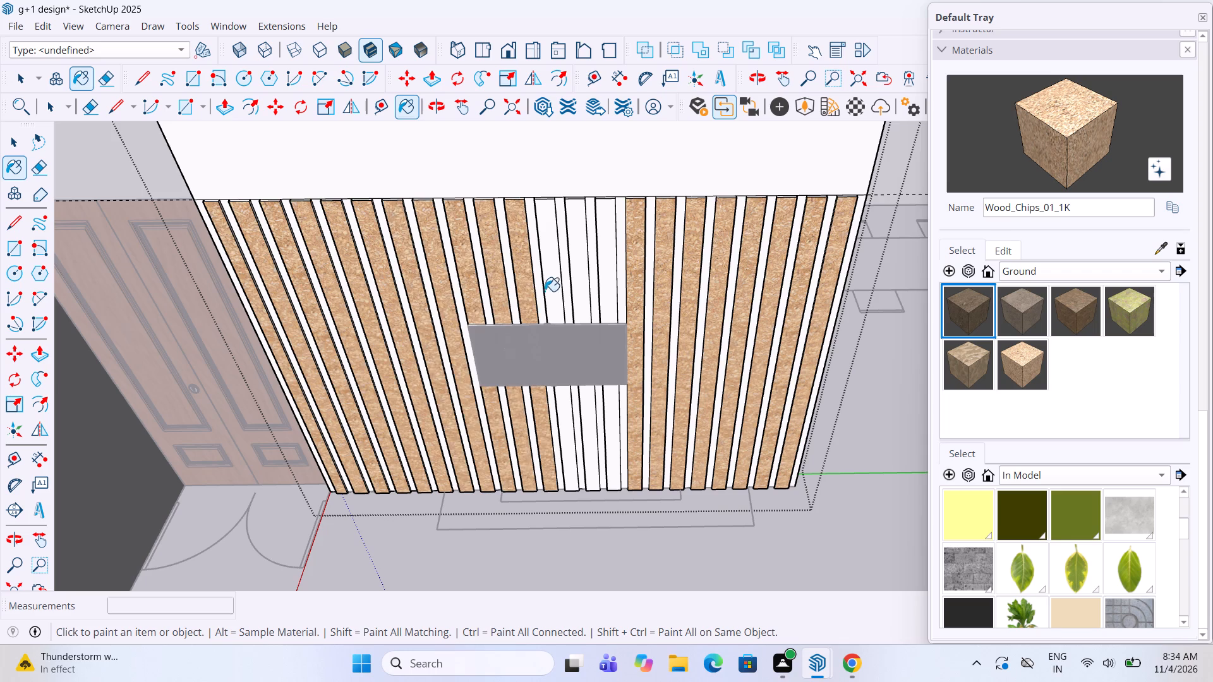
left_click(550, 294)
left_click(580, 295)
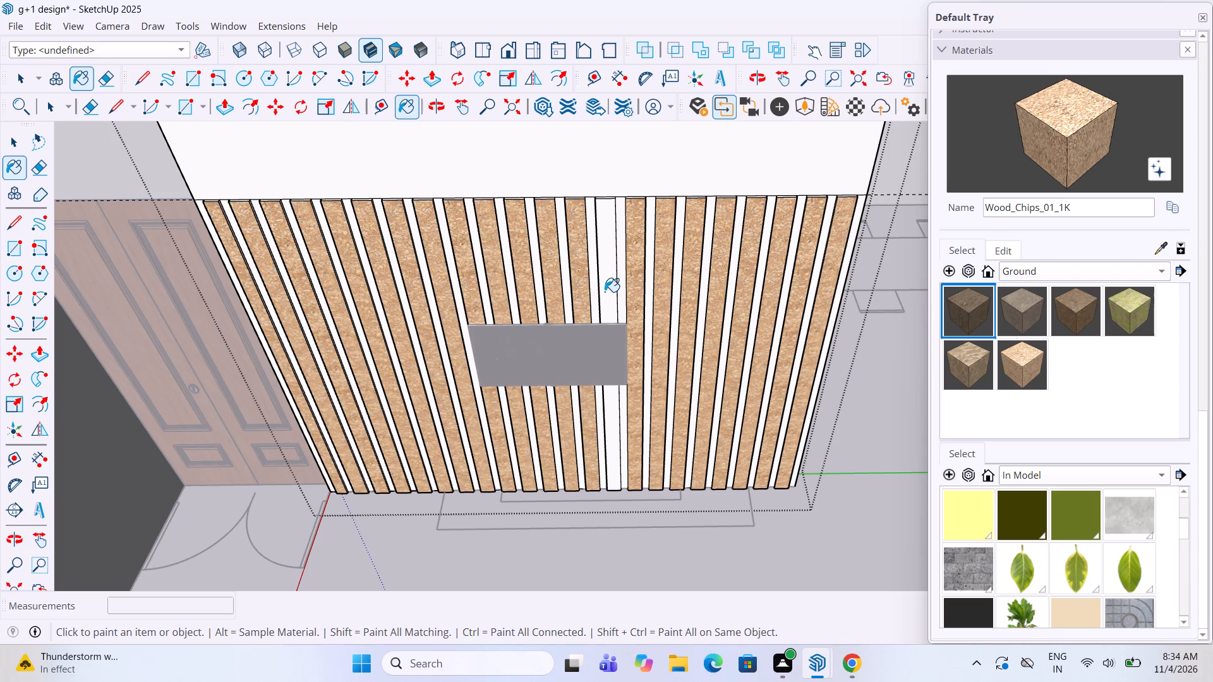
left_click(605, 290)
Paint the two narrow strips at the wall's end away from the door with Forest_Floor_01_1K.
left_click(982, 300)
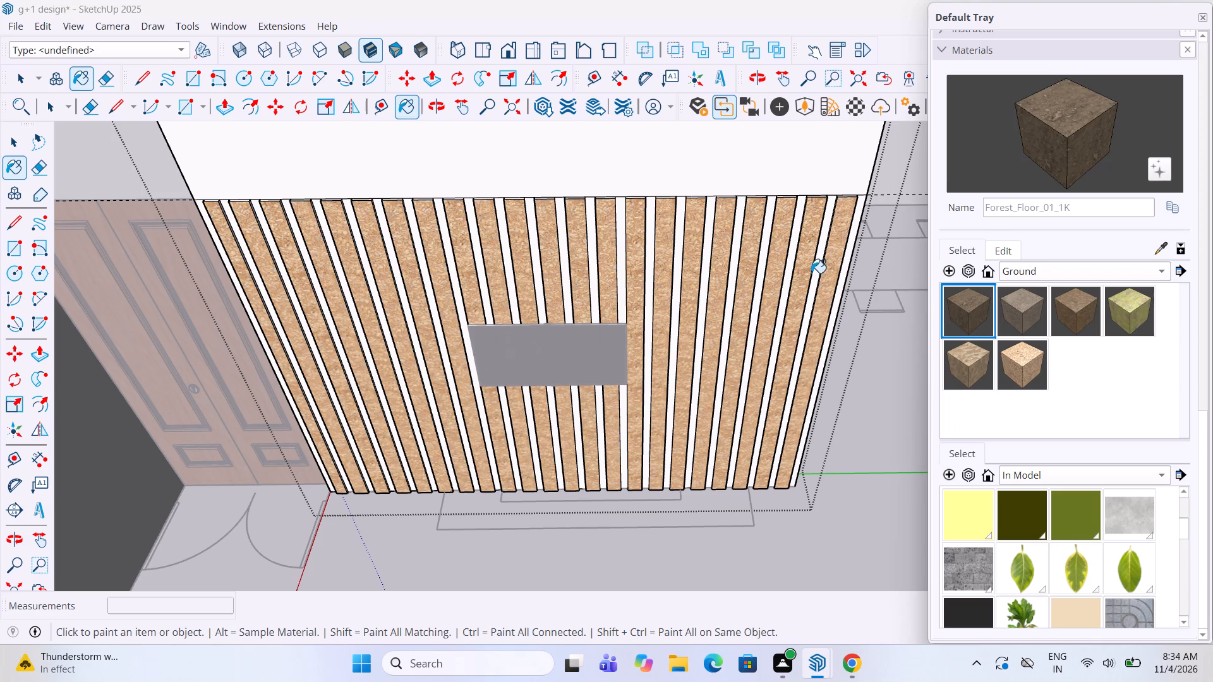
left_click(815, 280)
left_click(844, 289)
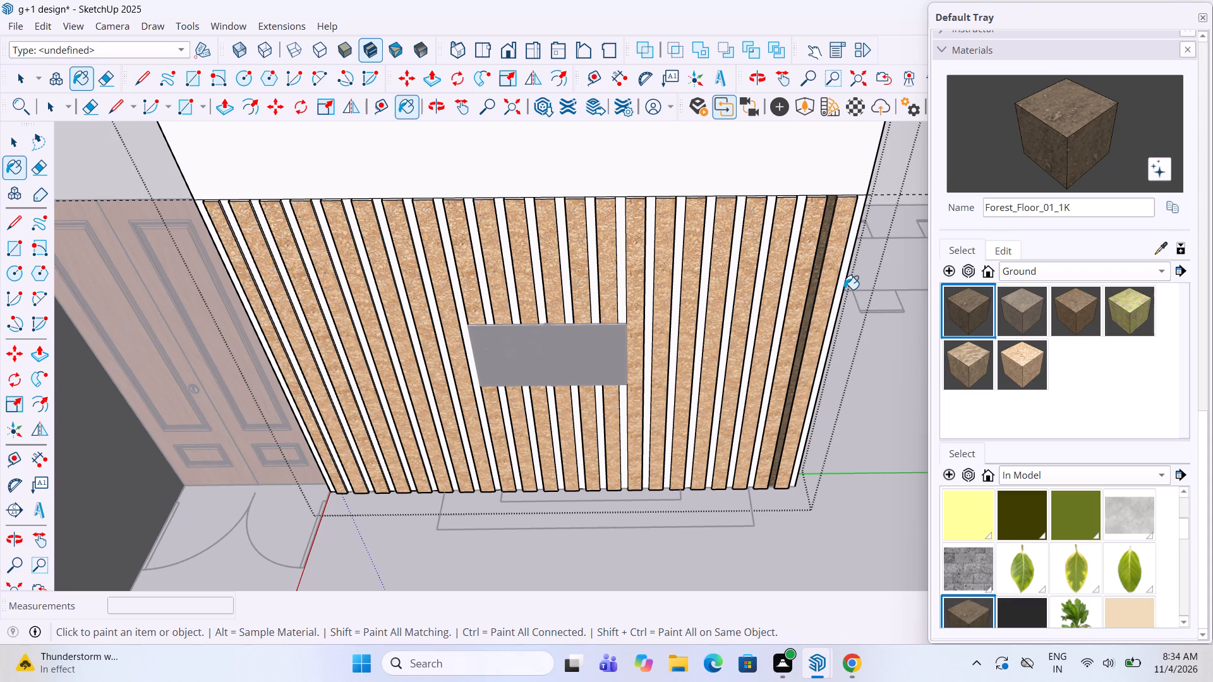
left_click(840, 285)
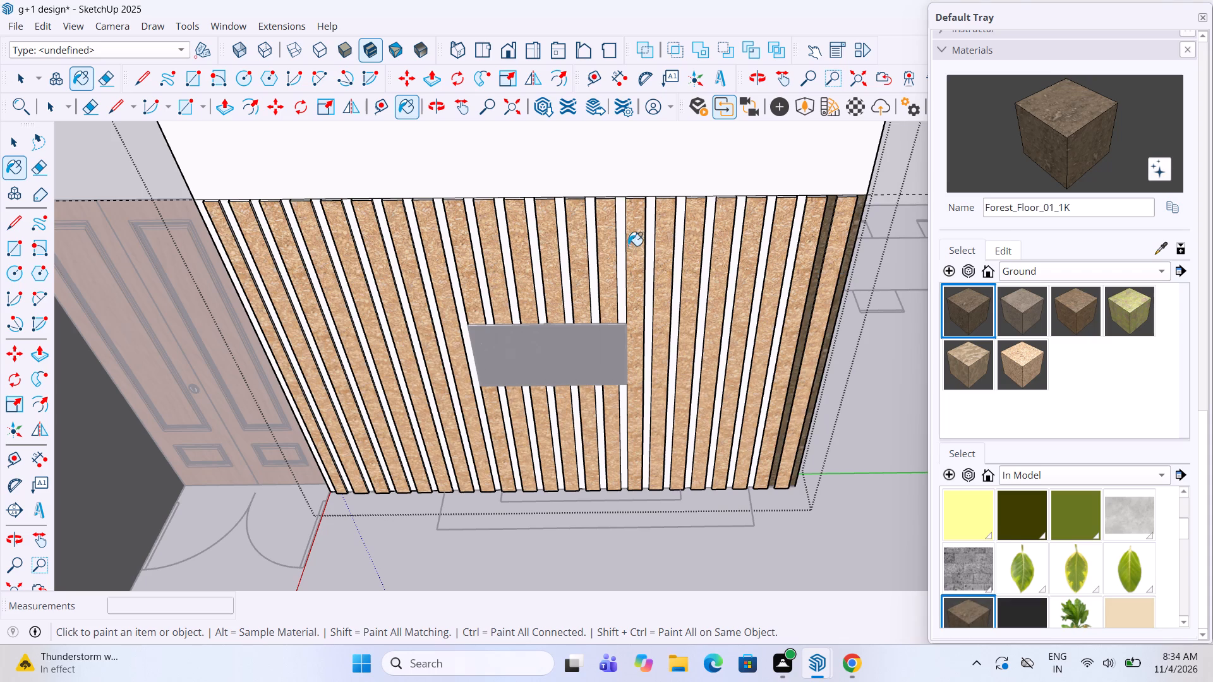
Paint the first nine narrow strips, from the double door to the TV's near edge, with Forest_Floor_01_1K.
left_click(225, 258)
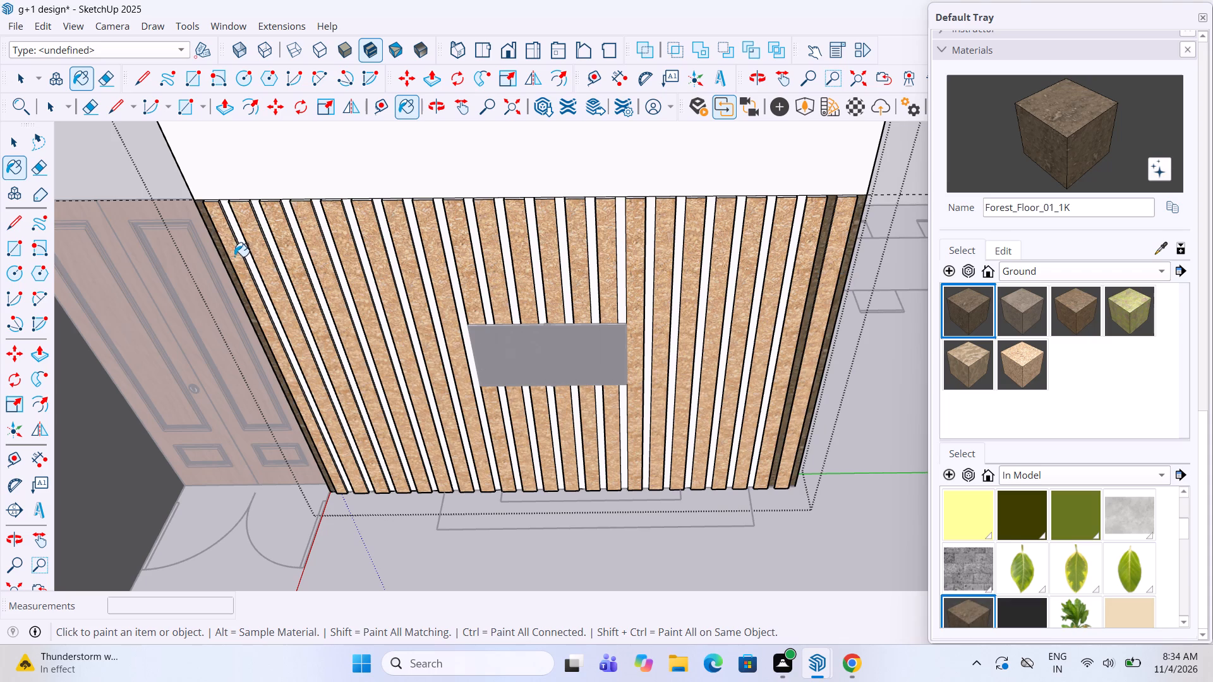
left_click(246, 261)
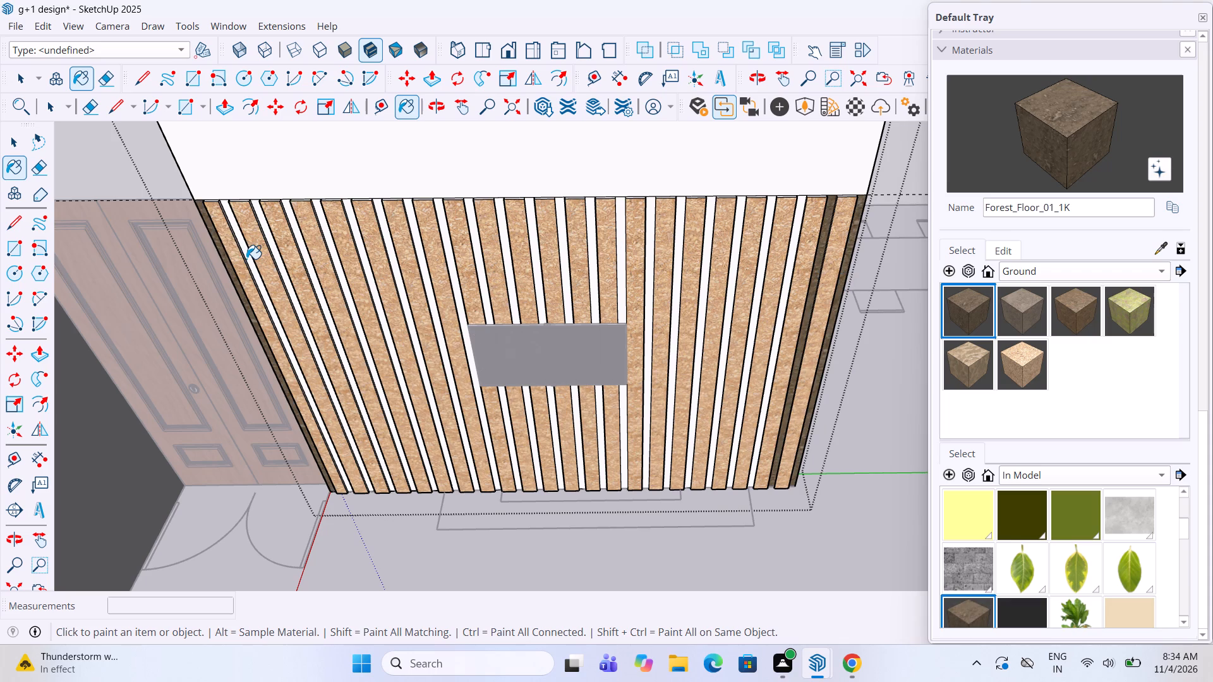
left_click(246, 259)
scroll(256, 259, "up", 4)
left_click(245, 255)
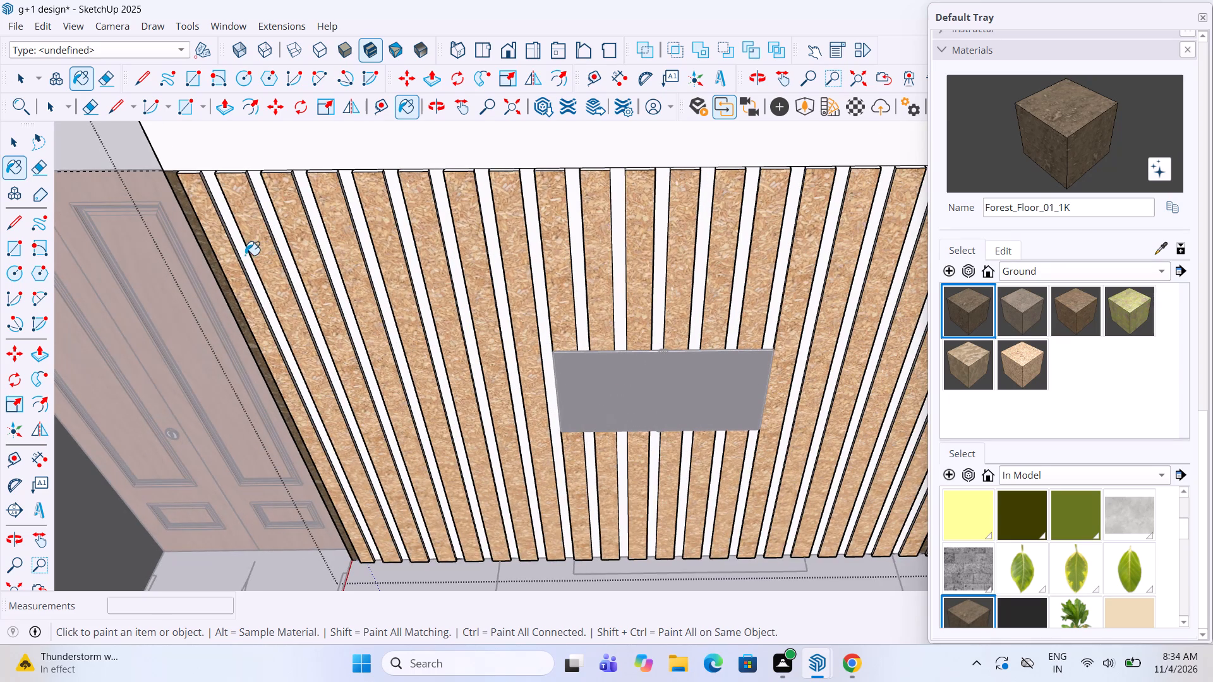
left_click(282, 252)
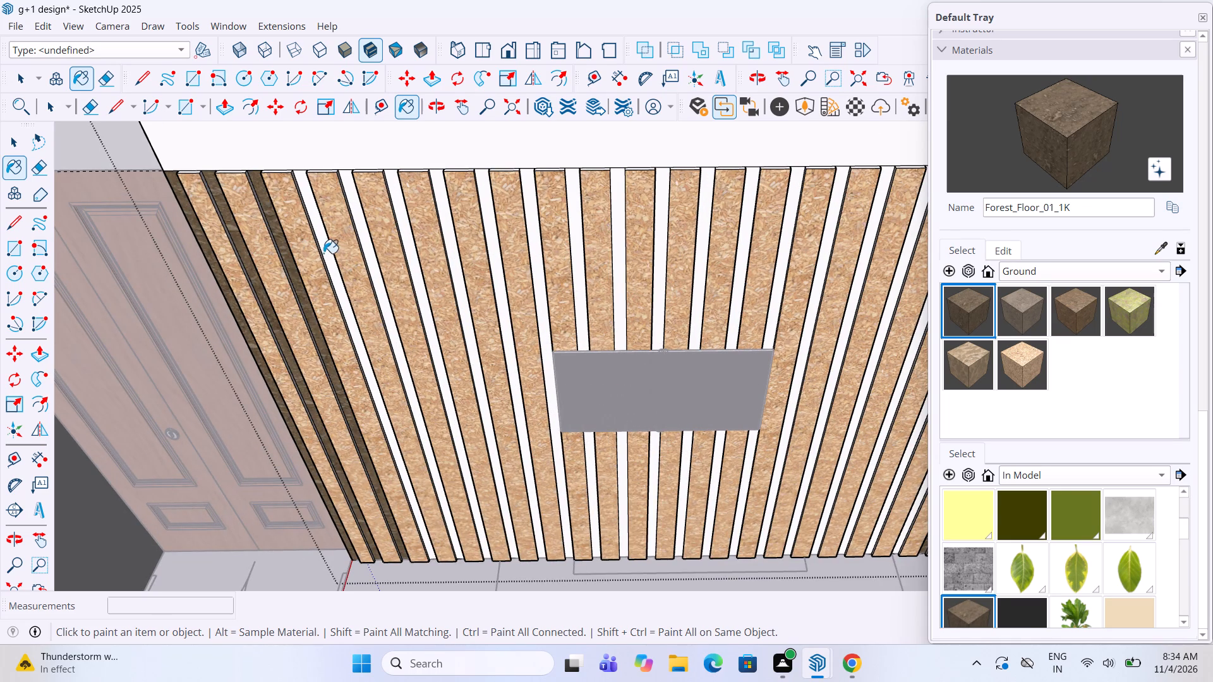
left_click(328, 252)
left_click(371, 251)
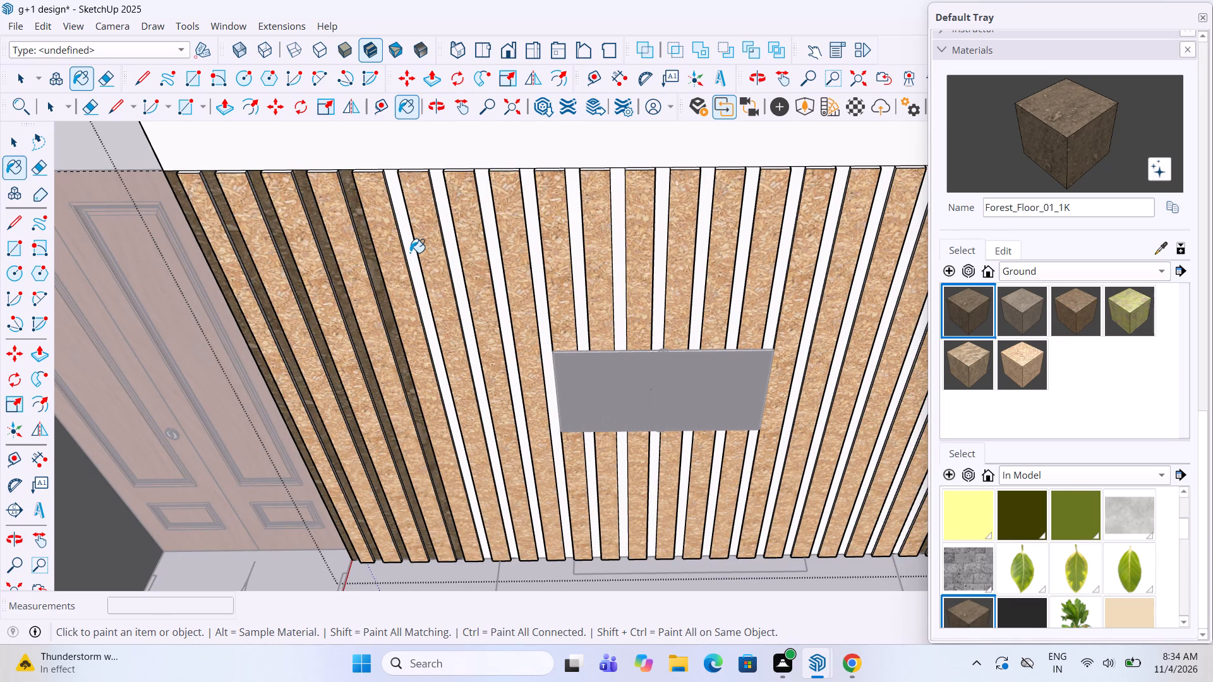
left_click(413, 273)
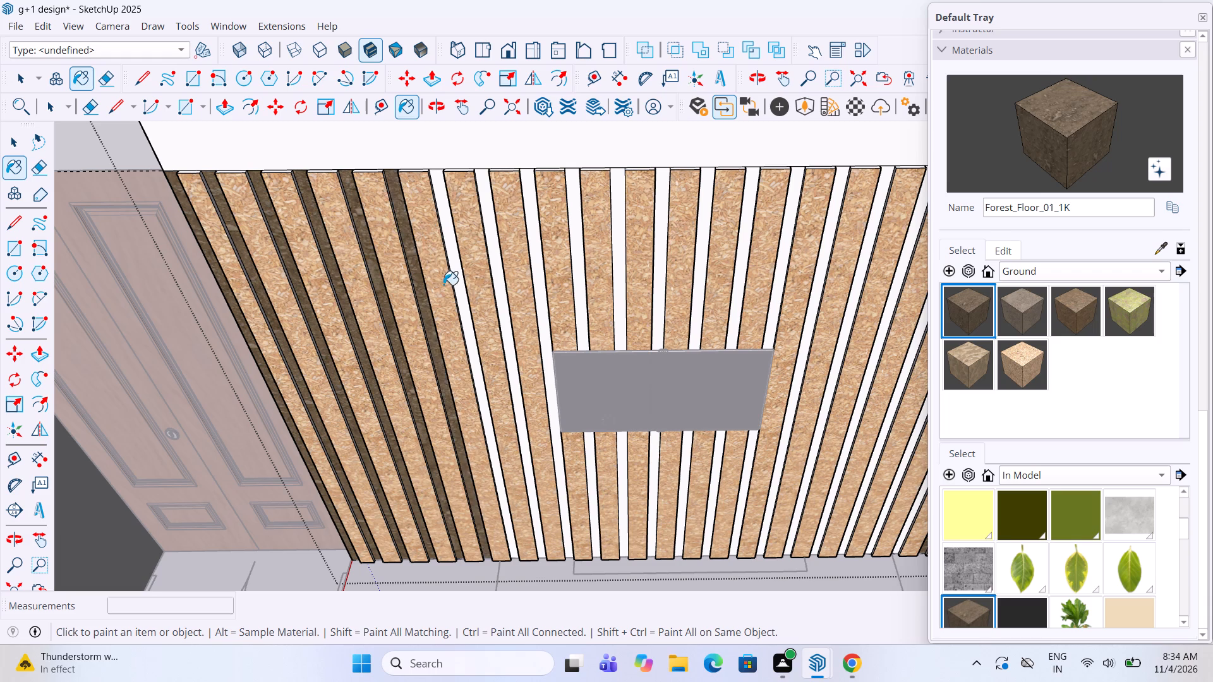
double_click(462, 292)
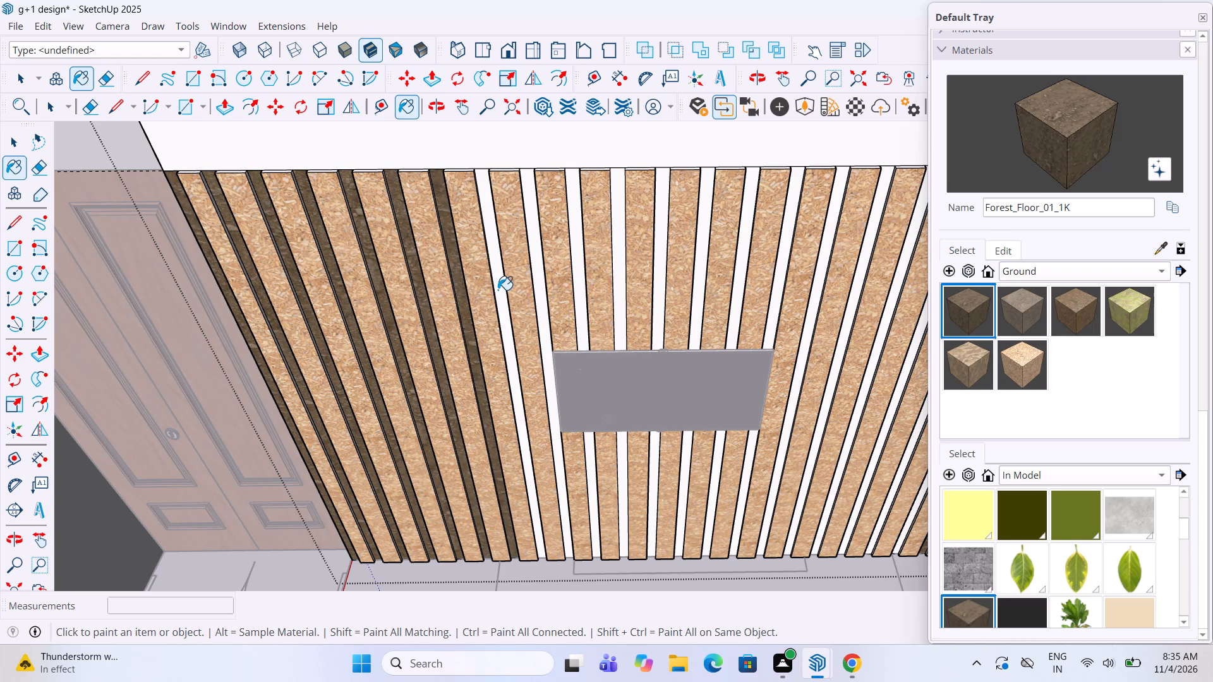
left_click(498, 290)
left_click(538, 284)
left_click(581, 285)
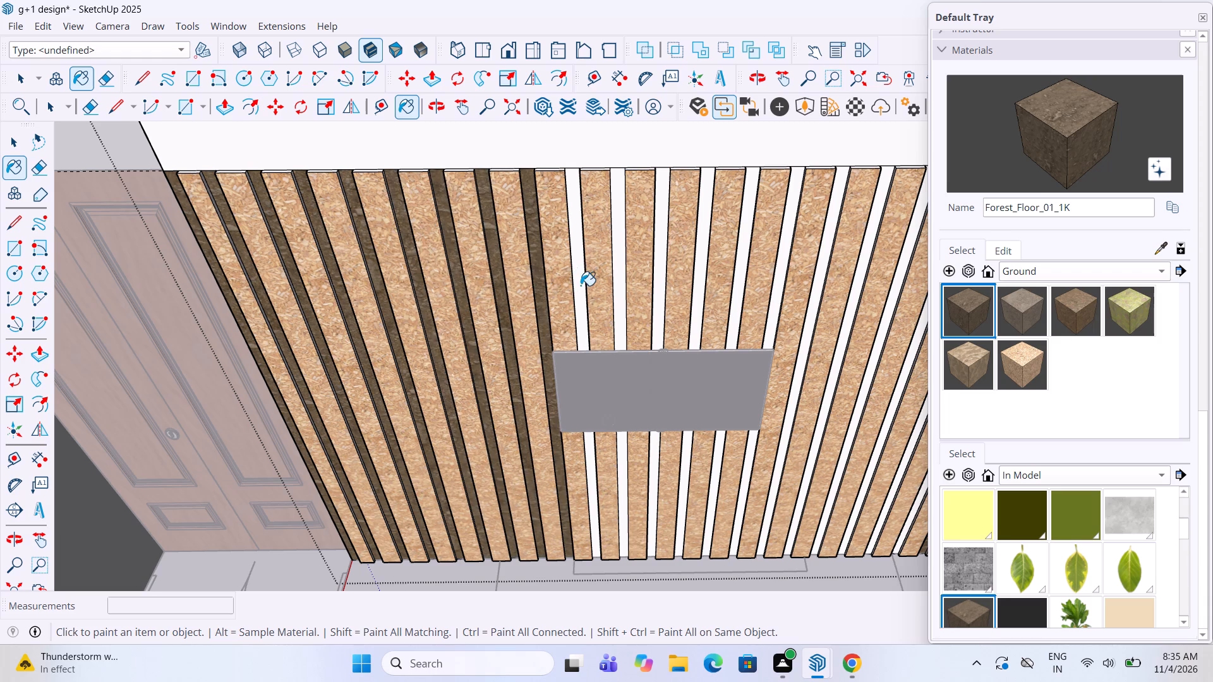
Paint the remaining narrow strips behind and beyond the TV with Forest_Floor_01_1K, and close the fluted wall group.
scroll(434, 304, "down", 5)
scroll(531, 284, "up", 4)
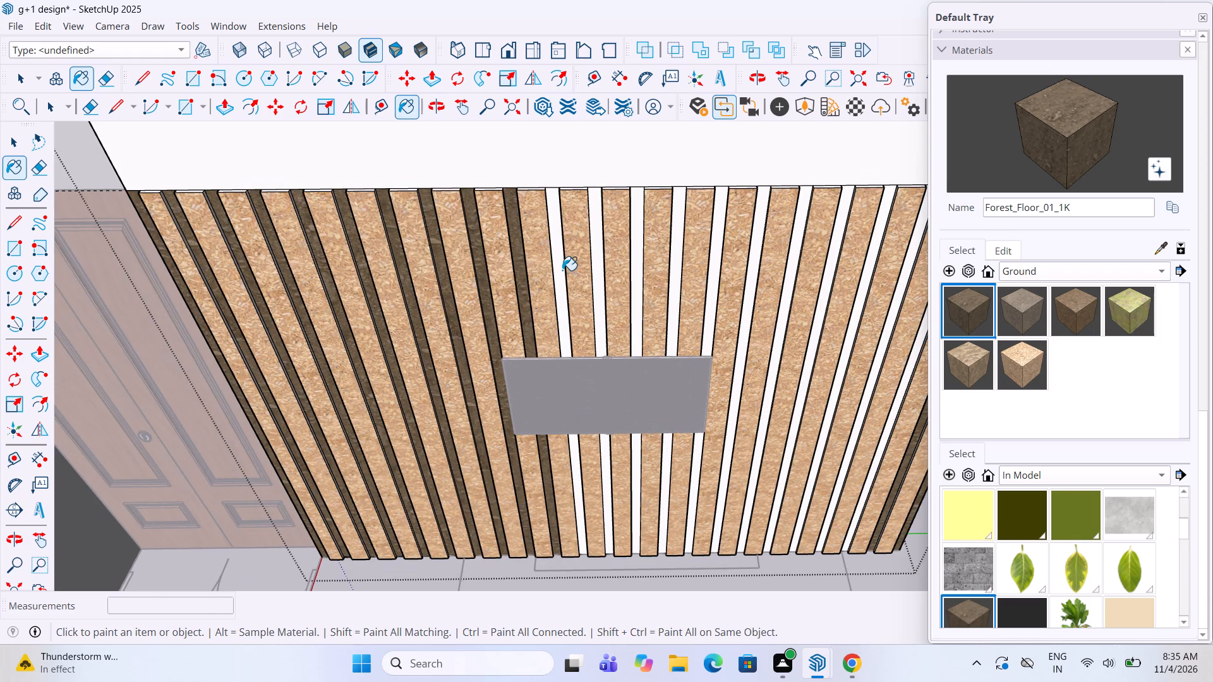
left_click(560, 261)
left_click(596, 273)
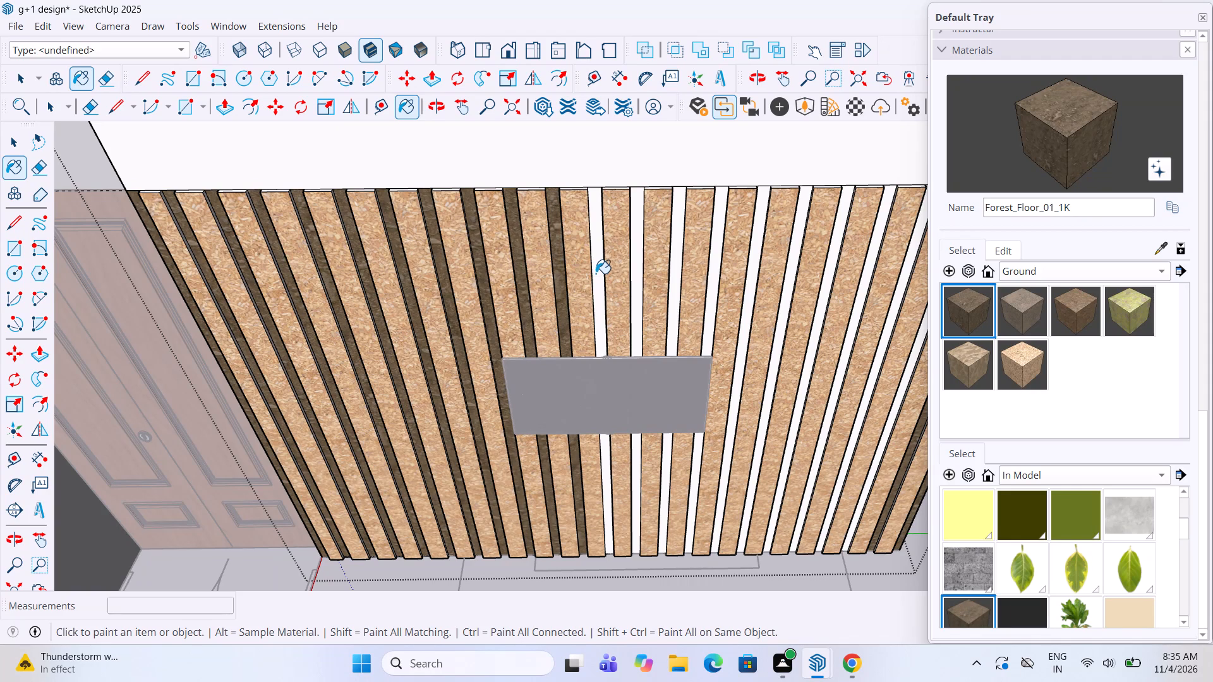
left_click(635, 282)
scroll(543, 343, "down", 4)
scroll(700, 318, "up", 3)
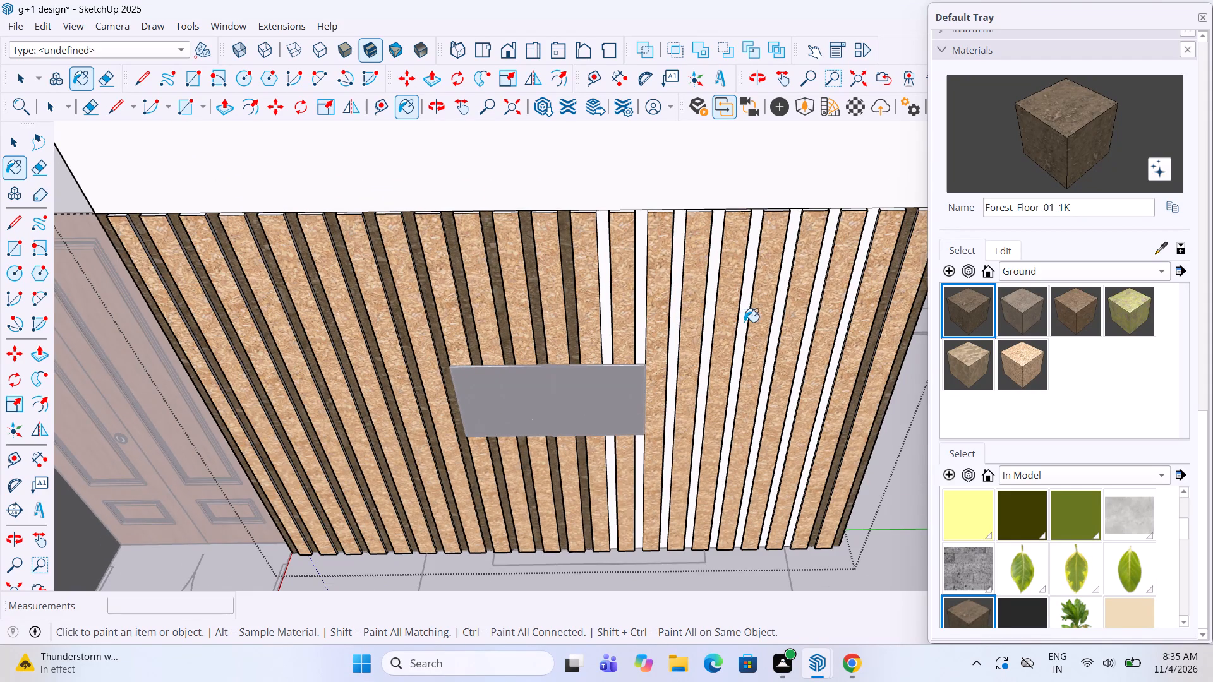
left_click(773, 359)
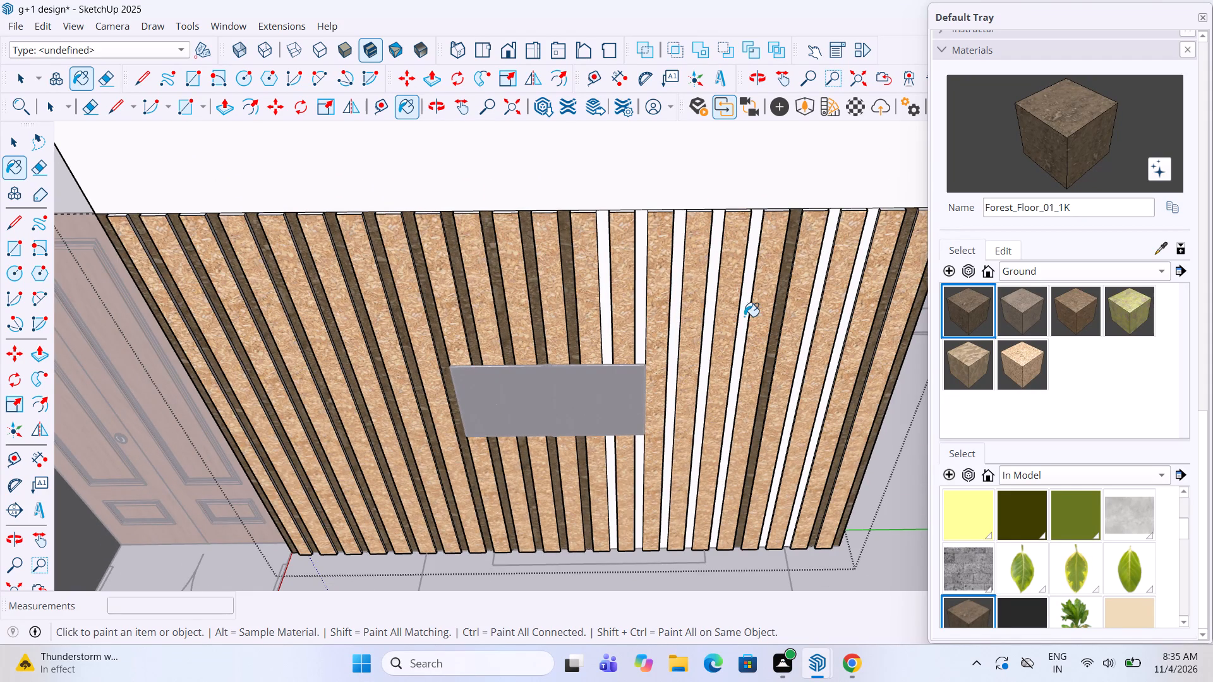
left_click(744, 315)
left_click(713, 296)
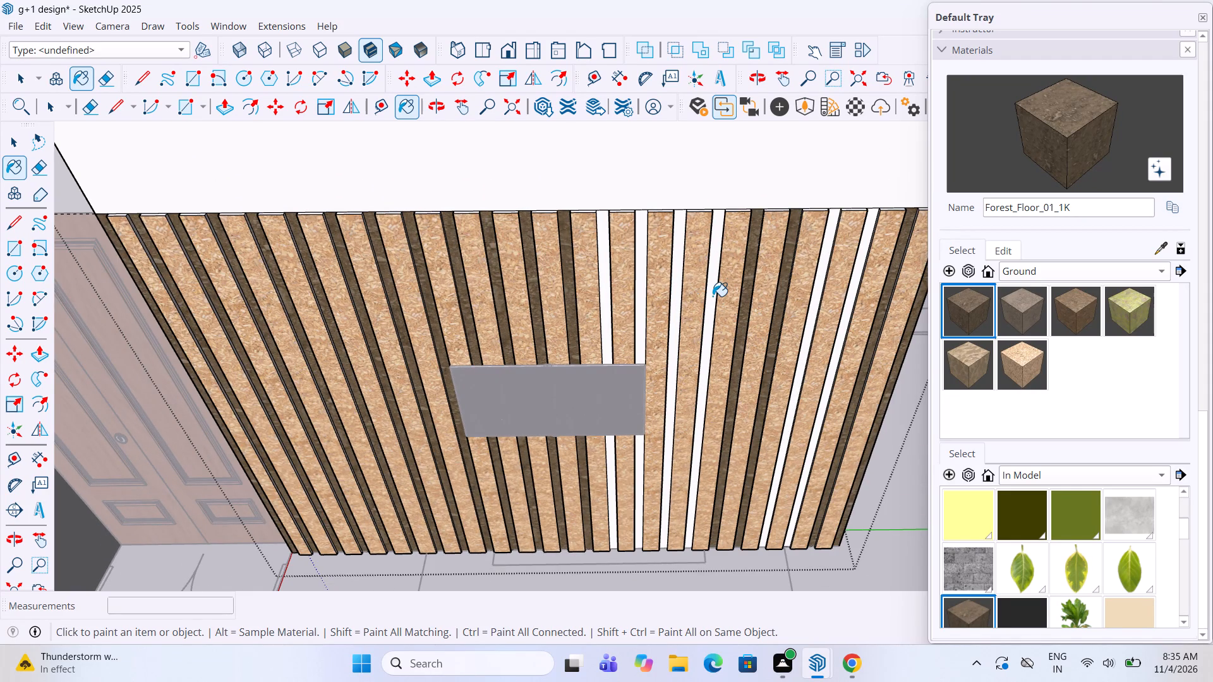
left_click(675, 285)
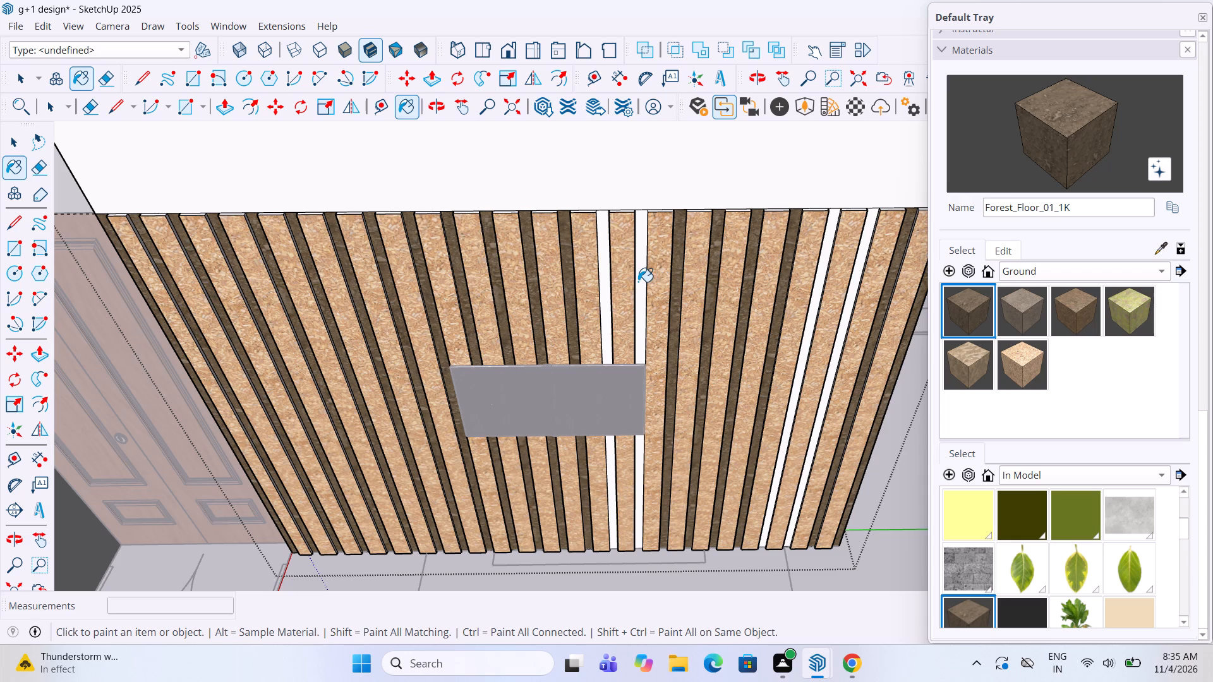
left_click(644, 290)
left_click(604, 285)
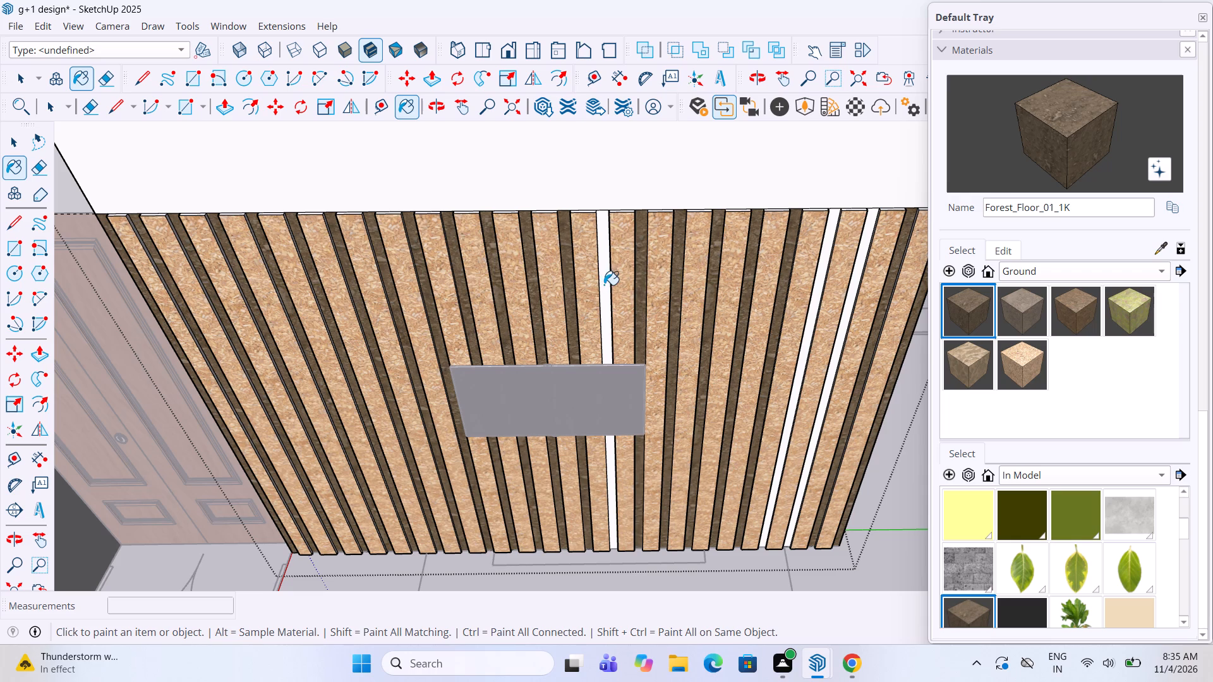
left_click(815, 298)
left_click(846, 317)
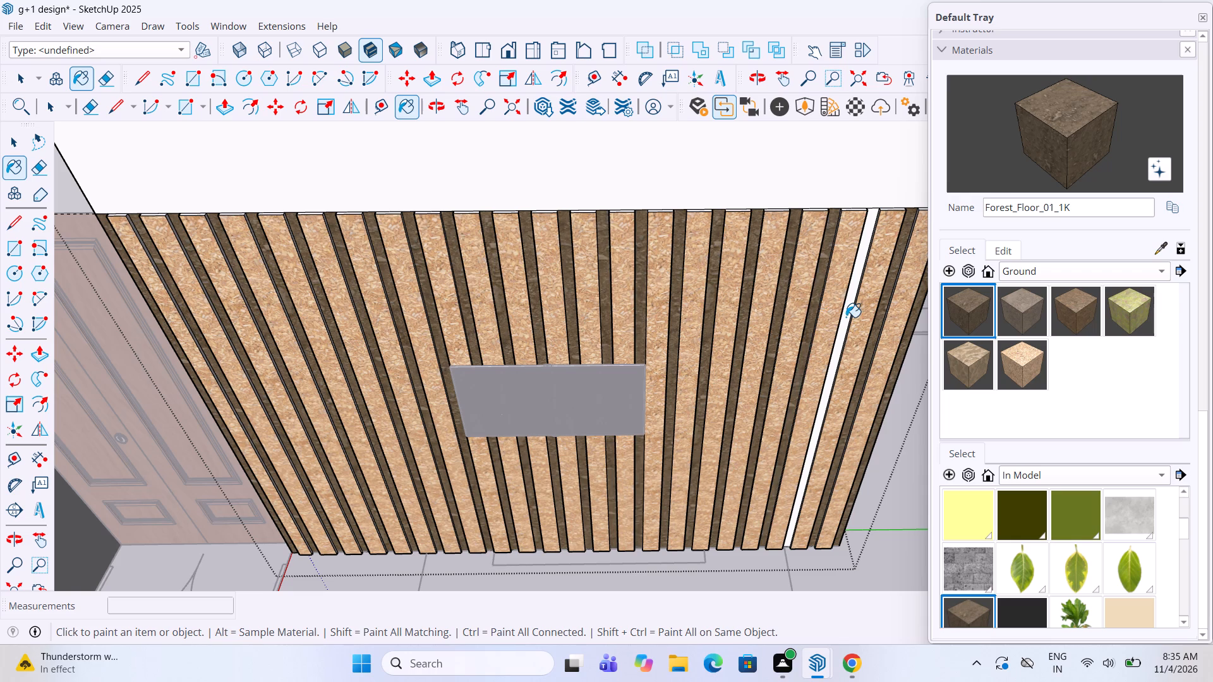
scroll(613, 361, "down", 8)
key("space")
left_click(781, 382)
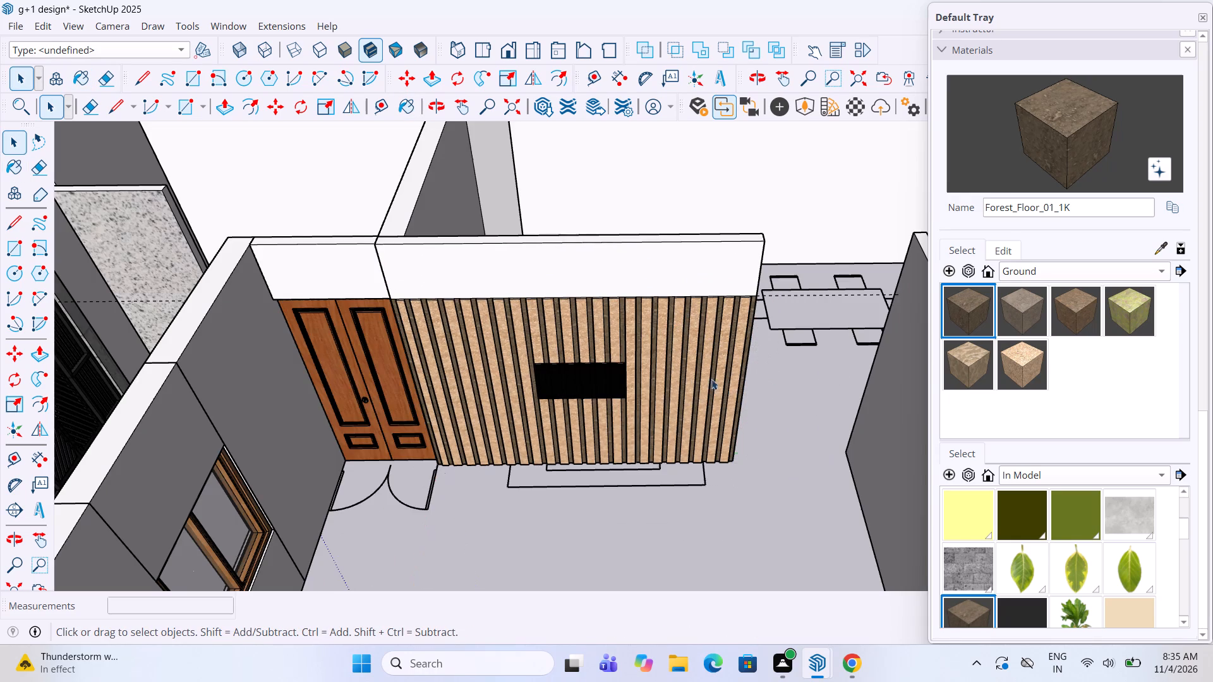
Examine the painted TV wall and the rest of the ground floor from wider and higher viewpoints.
scroll(704, 308, "down", 3)
middle_click_drag(703, 309, 696, 303)
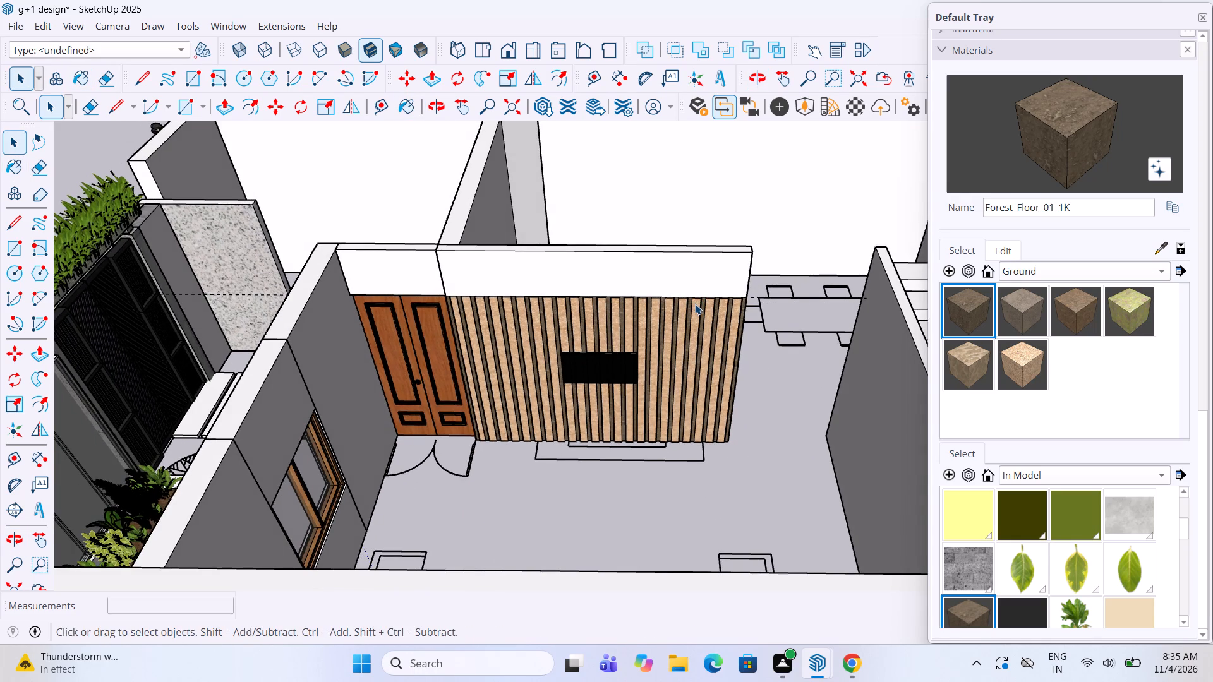
middle_click_drag(653, 330, 660, 332)
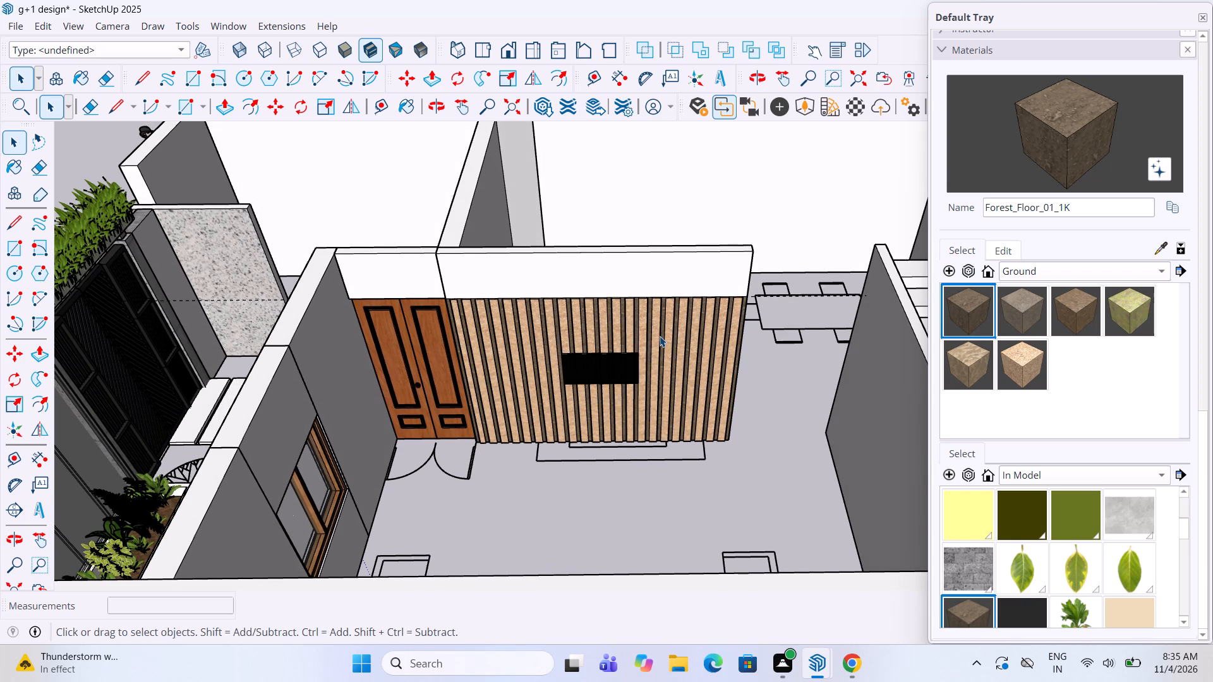
middle_click_drag(620, 336, 606, 335)
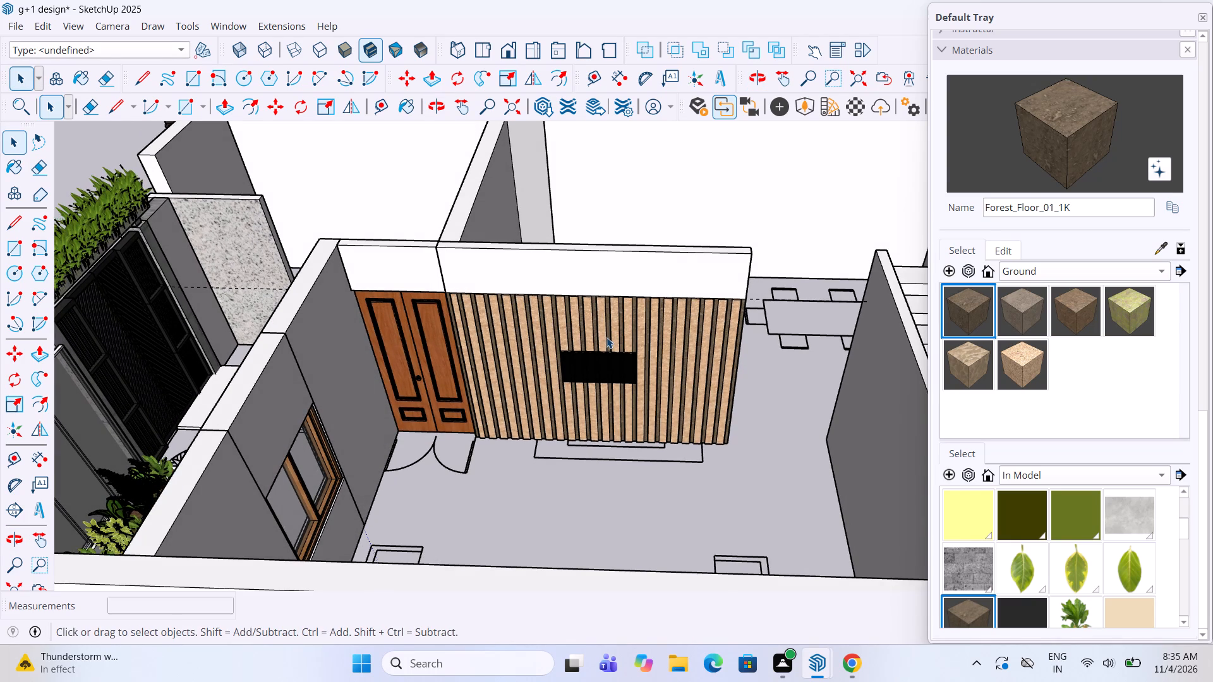
scroll(606, 337, "up", 1)
scroll(606, 337, "down", 5)
middle_click_drag(605, 337, 612, 392)
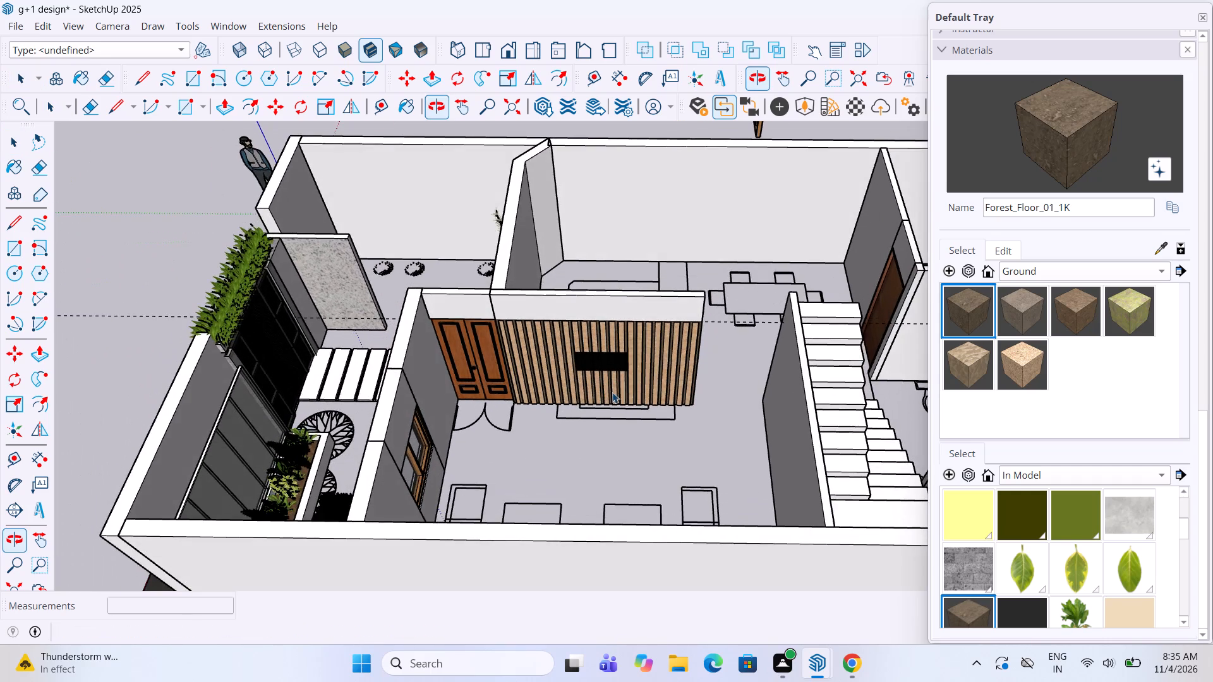
scroll(524, 380, "down", 7)
scroll(794, 409, "up", 4)
middle_click_drag(795, 407, 766, 543)
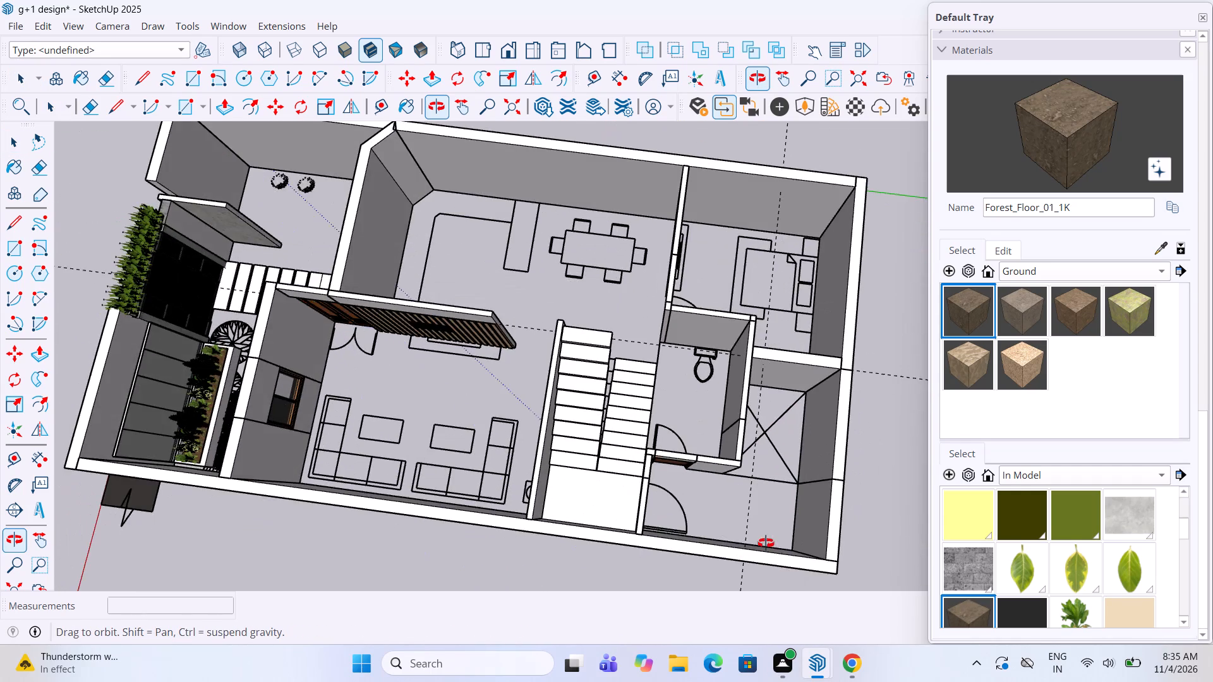
middle_click_drag(766, 543, 766, 510)
middle_click_drag(367, 321, 205, 270)
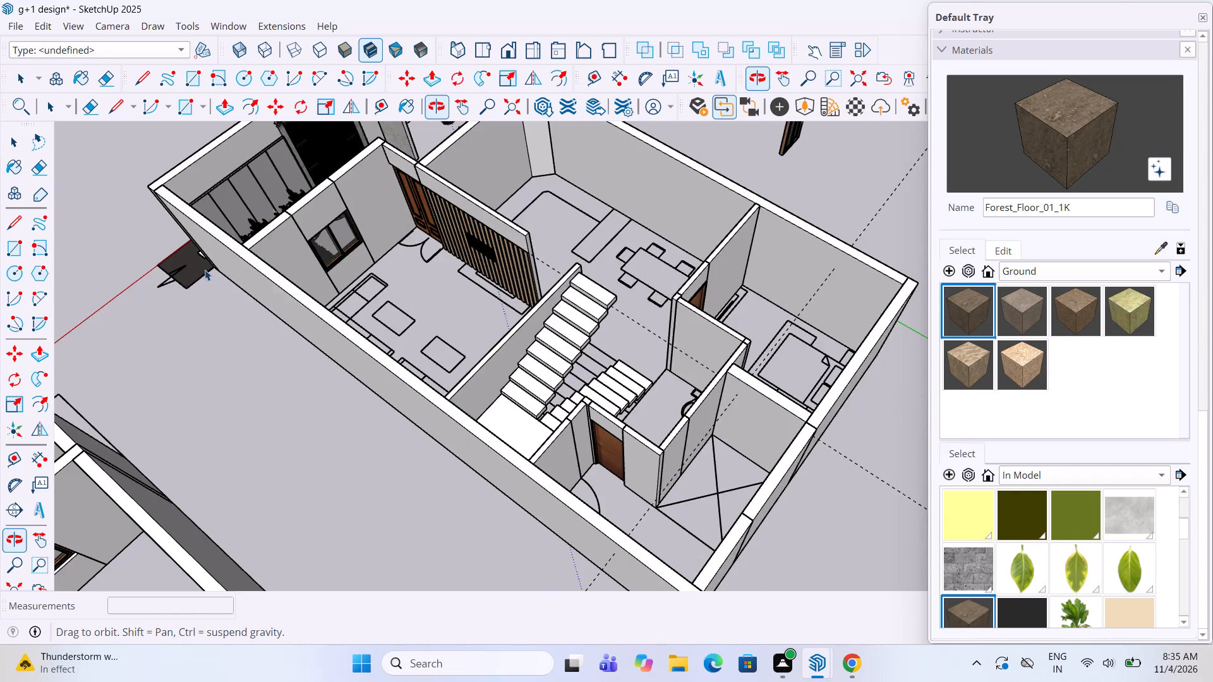
middle_click_drag(685, 380, 384, 299)
scroll(527, 314, "up", 2)
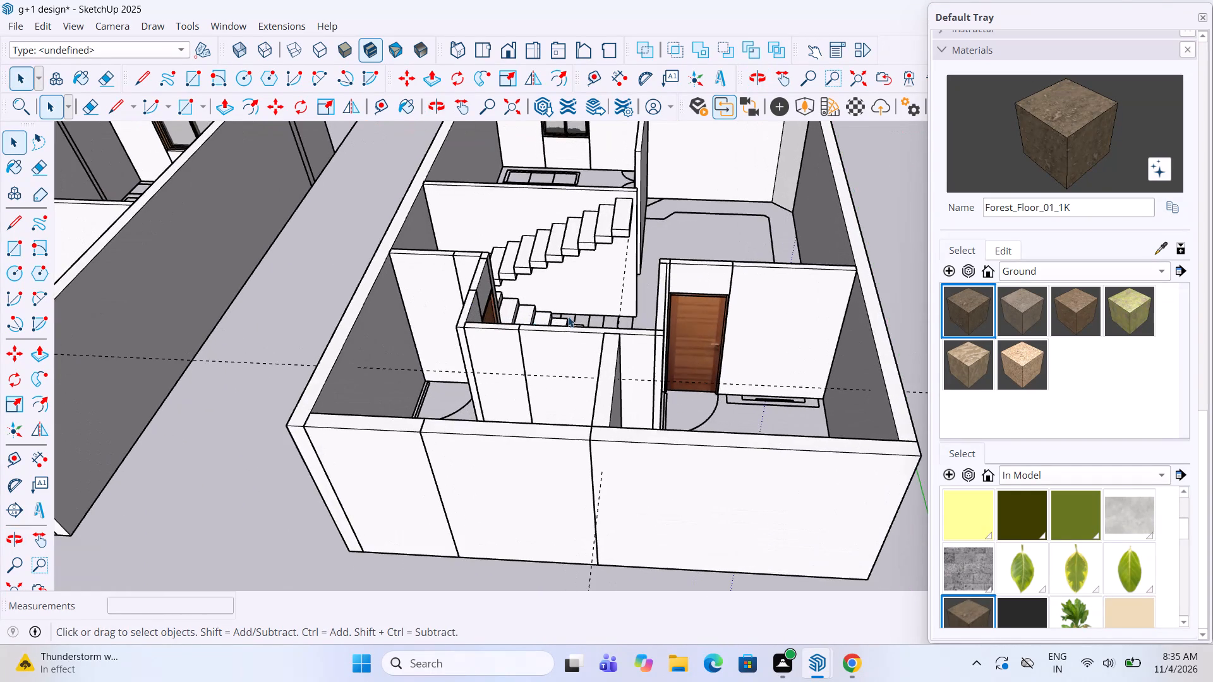
scroll(568, 316, "down", 9)
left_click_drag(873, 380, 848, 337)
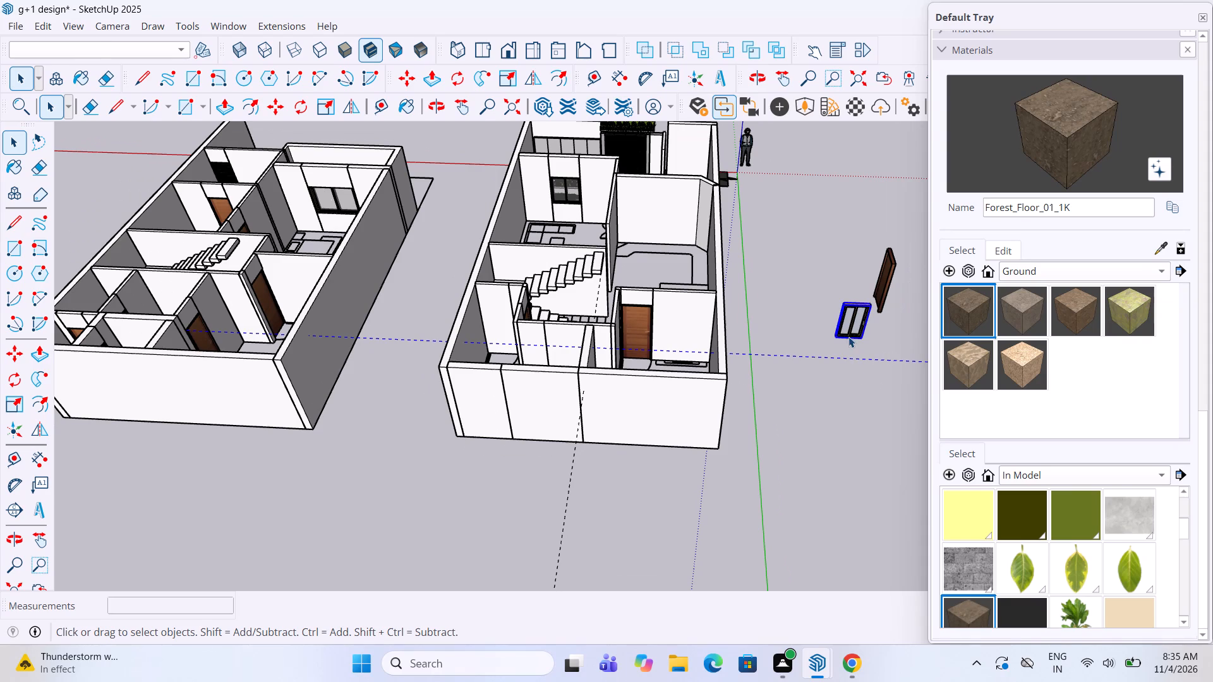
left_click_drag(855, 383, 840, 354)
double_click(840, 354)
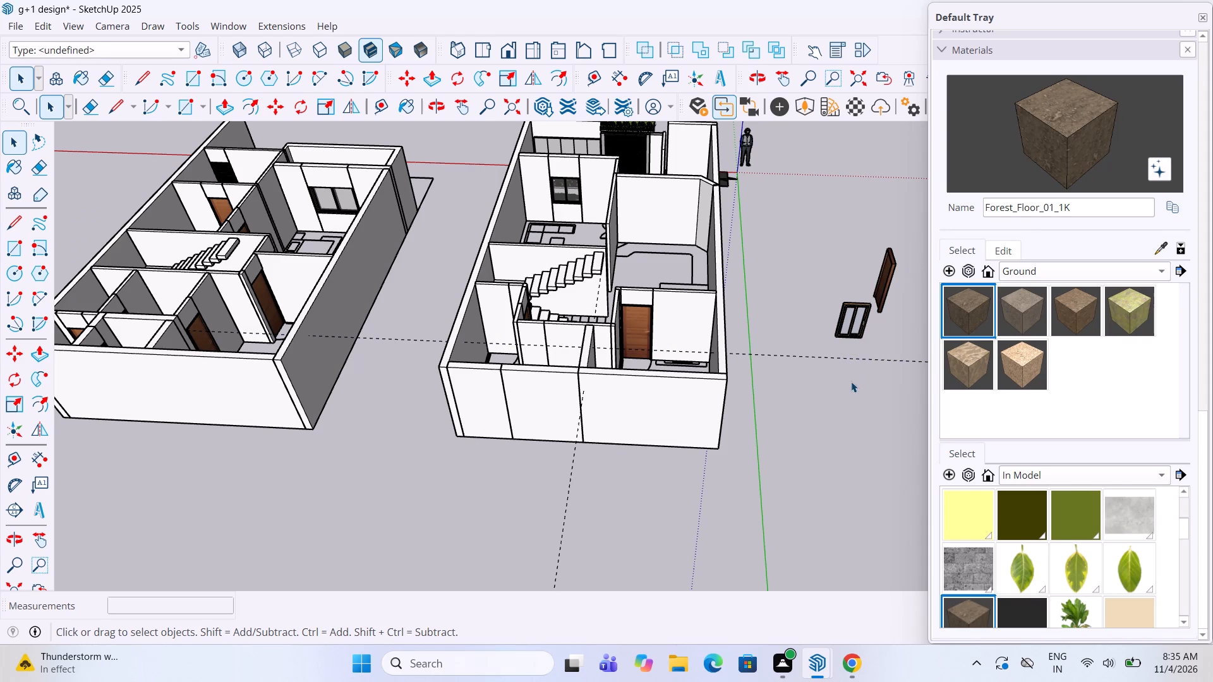
Delete the long horizontal guide line crossing the ground-floor plan outside the house.
left_click_drag(851, 381, 833, 352)
key("Delete")
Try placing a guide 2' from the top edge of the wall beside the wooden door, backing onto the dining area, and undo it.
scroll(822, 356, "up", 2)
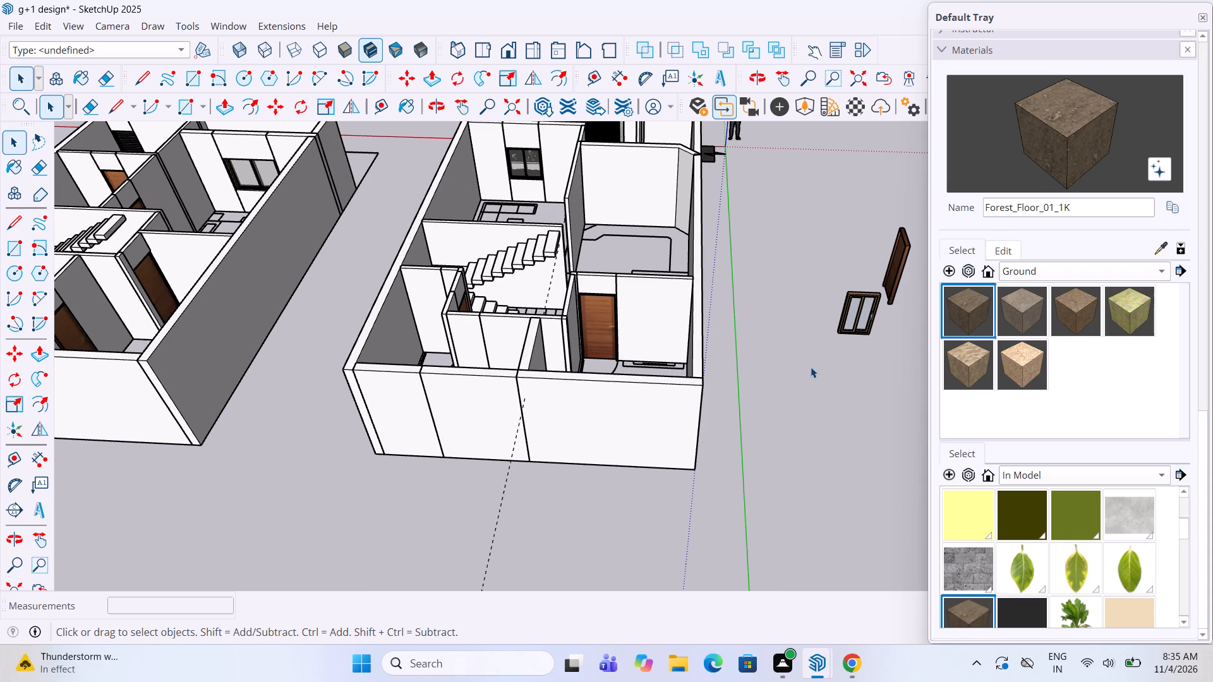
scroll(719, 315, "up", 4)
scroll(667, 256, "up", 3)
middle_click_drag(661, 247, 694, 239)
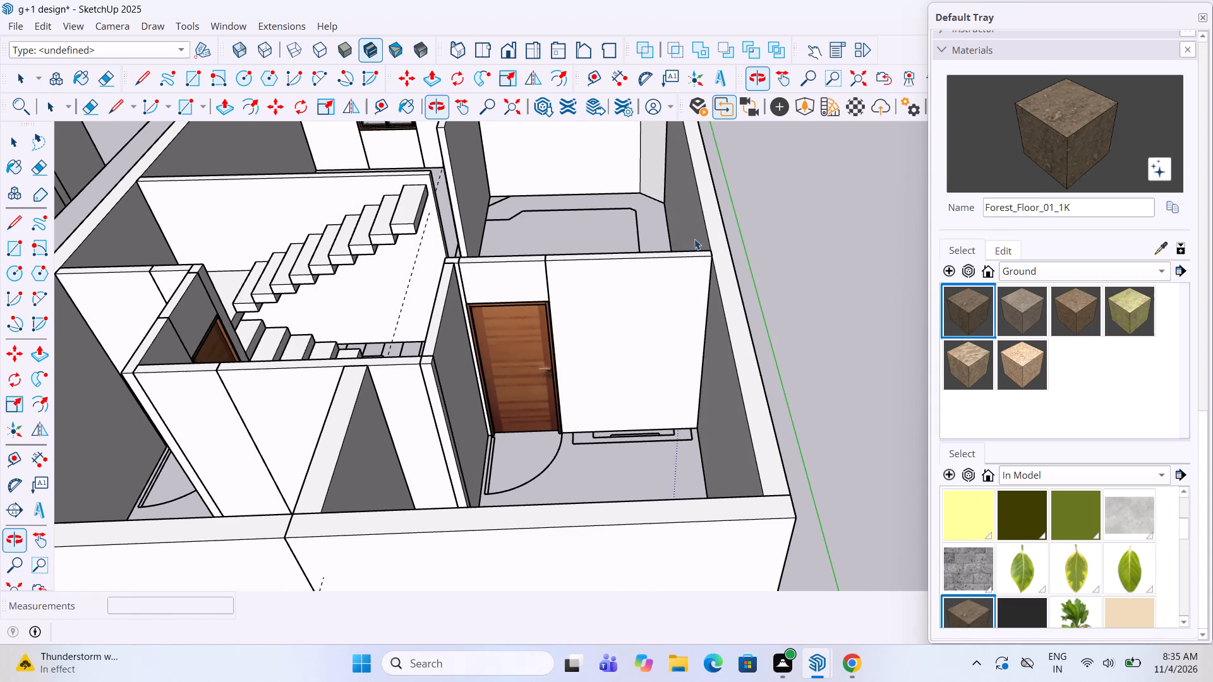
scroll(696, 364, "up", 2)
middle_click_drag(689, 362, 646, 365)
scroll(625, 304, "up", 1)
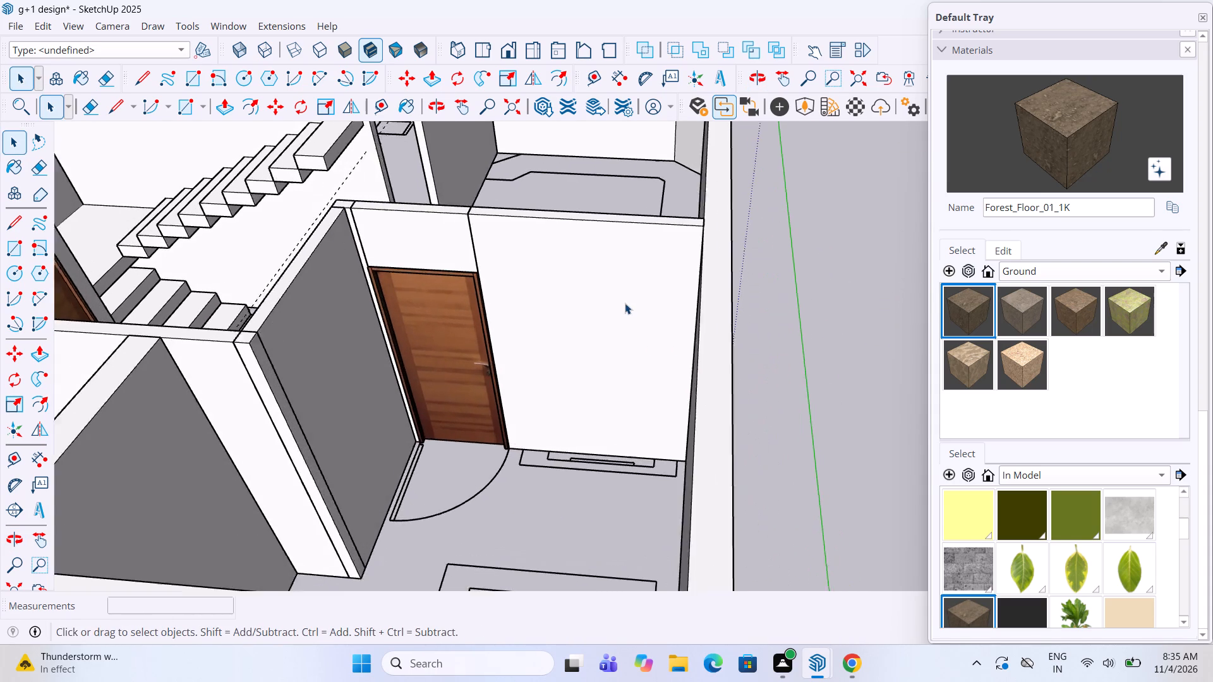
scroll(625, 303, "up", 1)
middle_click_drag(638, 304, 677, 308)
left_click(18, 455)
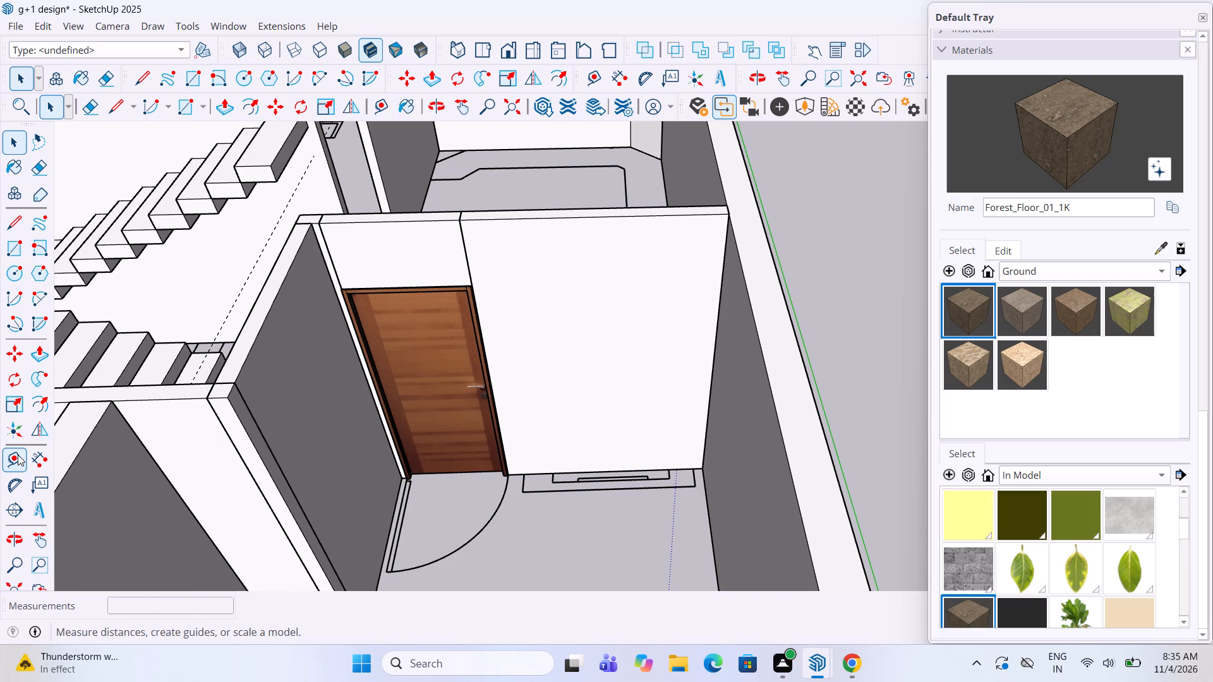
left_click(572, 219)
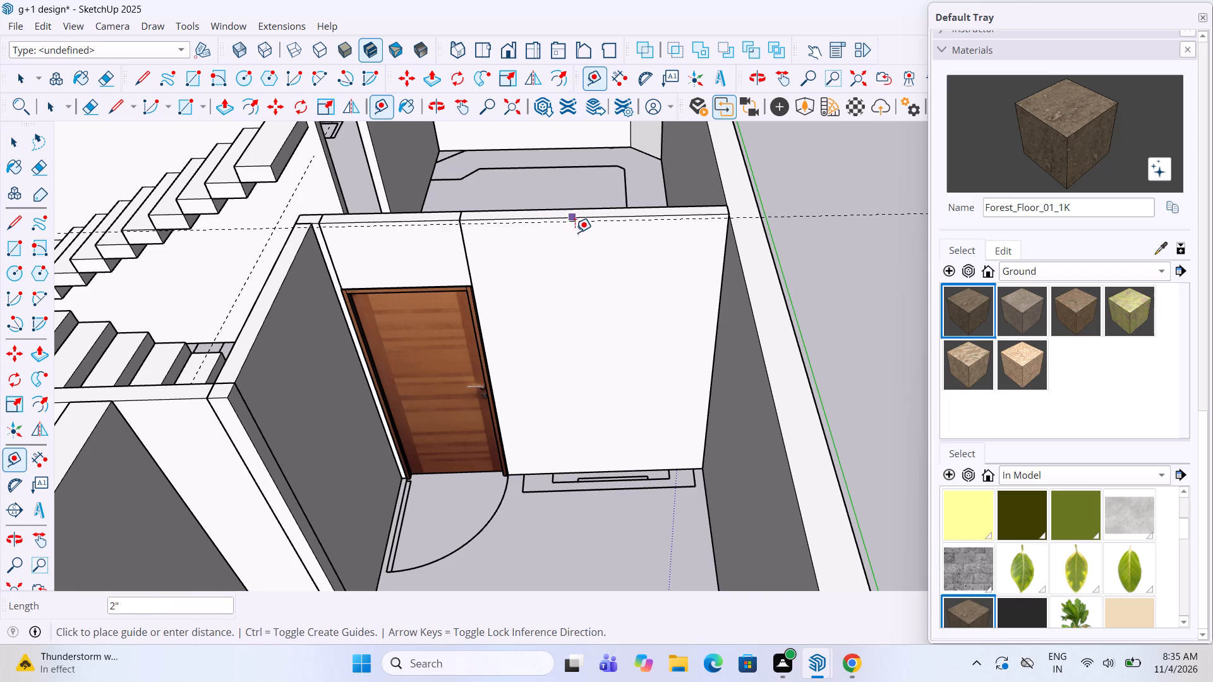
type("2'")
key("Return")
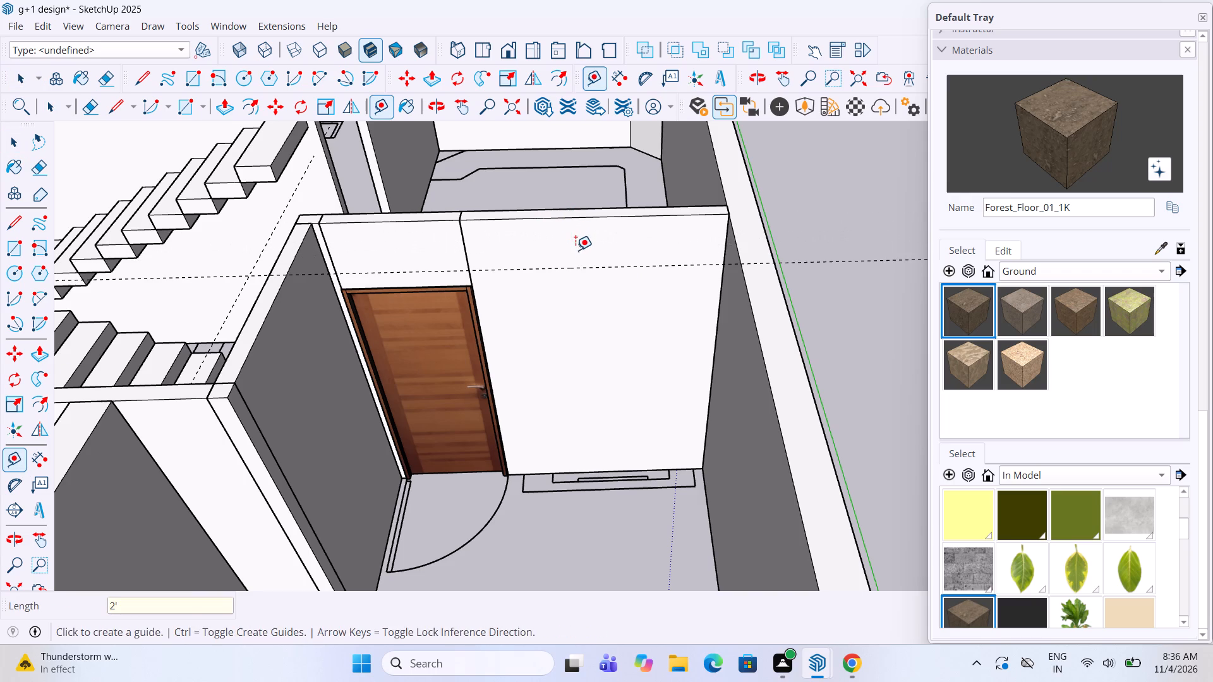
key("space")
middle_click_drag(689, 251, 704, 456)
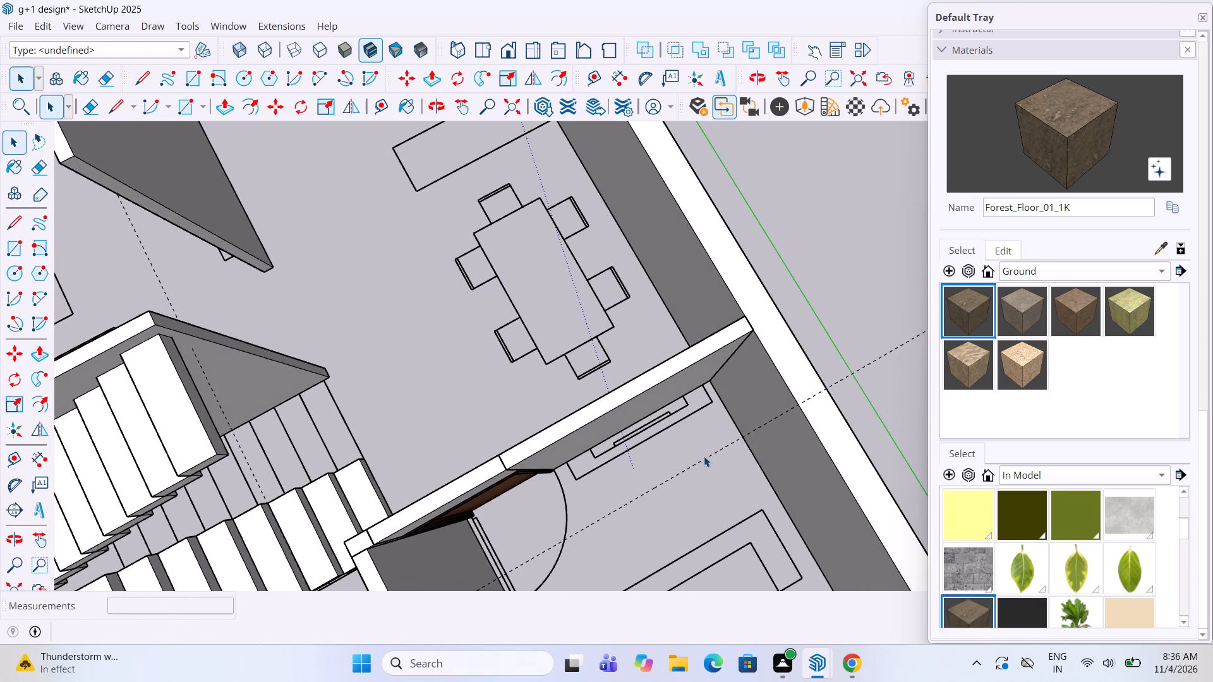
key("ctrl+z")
Place a guide 2' below the top edge of the wall beside the wooden door, lying on the wall face.
middle_click_drag(697, 443, 637, 406)
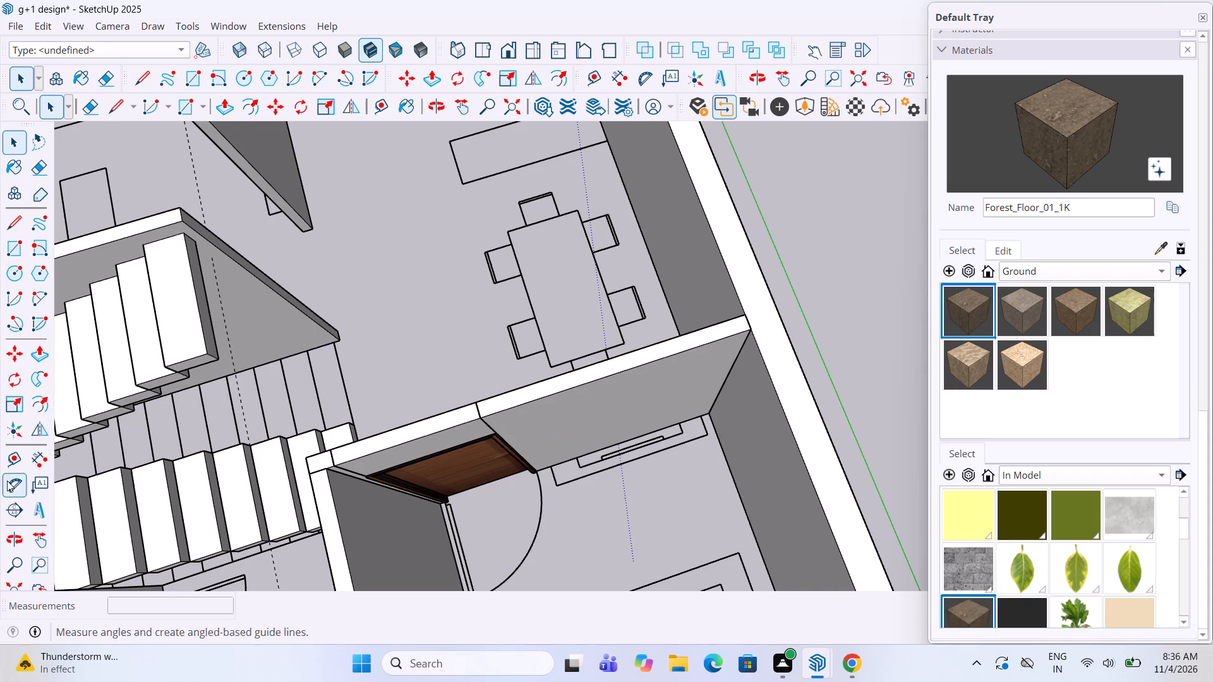
left_click(17, 446)
double_click(30, 458)
left_click(23, 455)
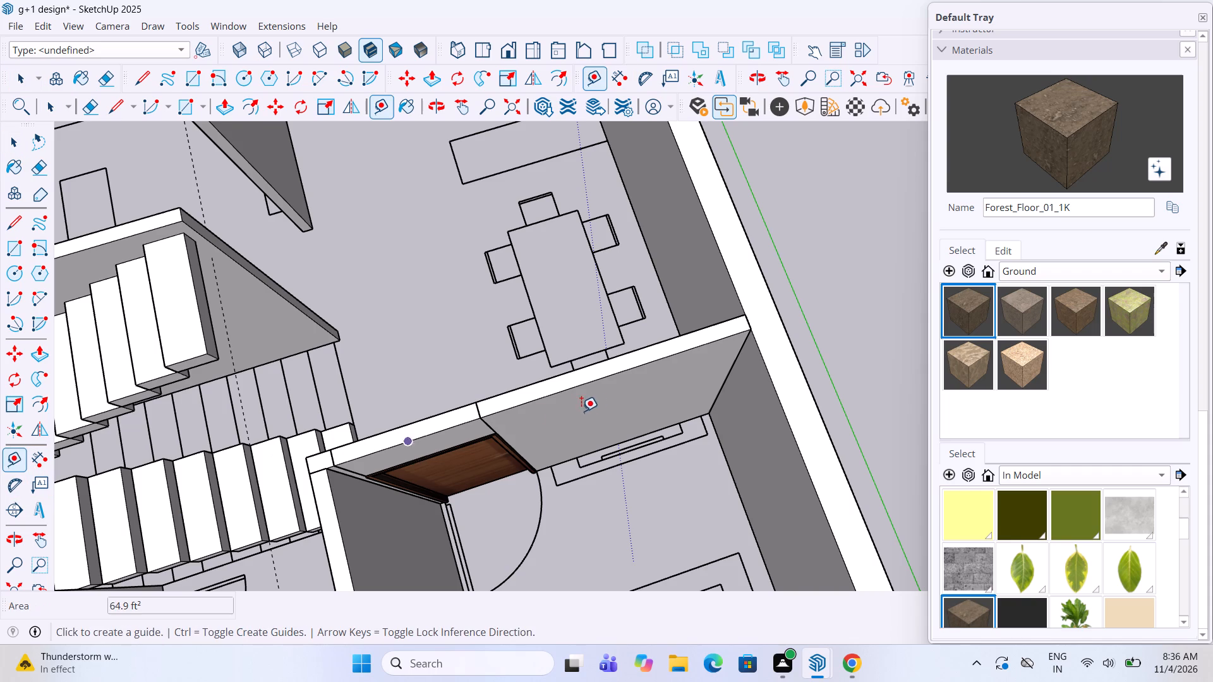
left_click(586, 386)
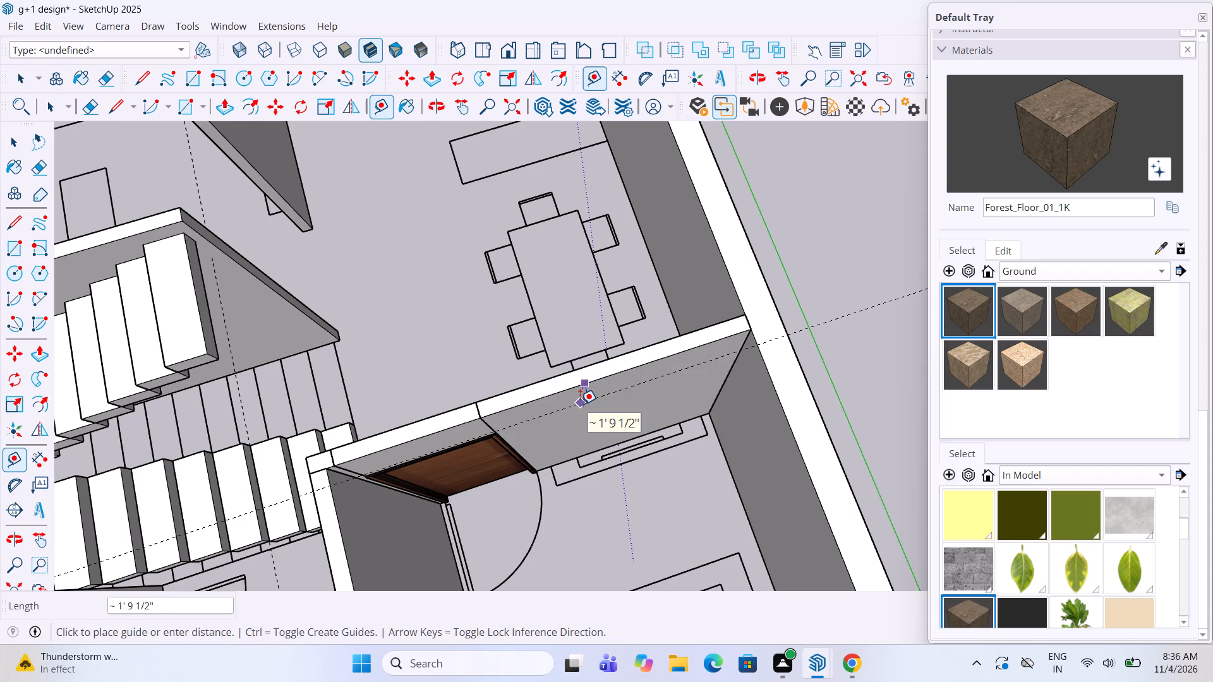
type("2'")
key("Return")
key("space")
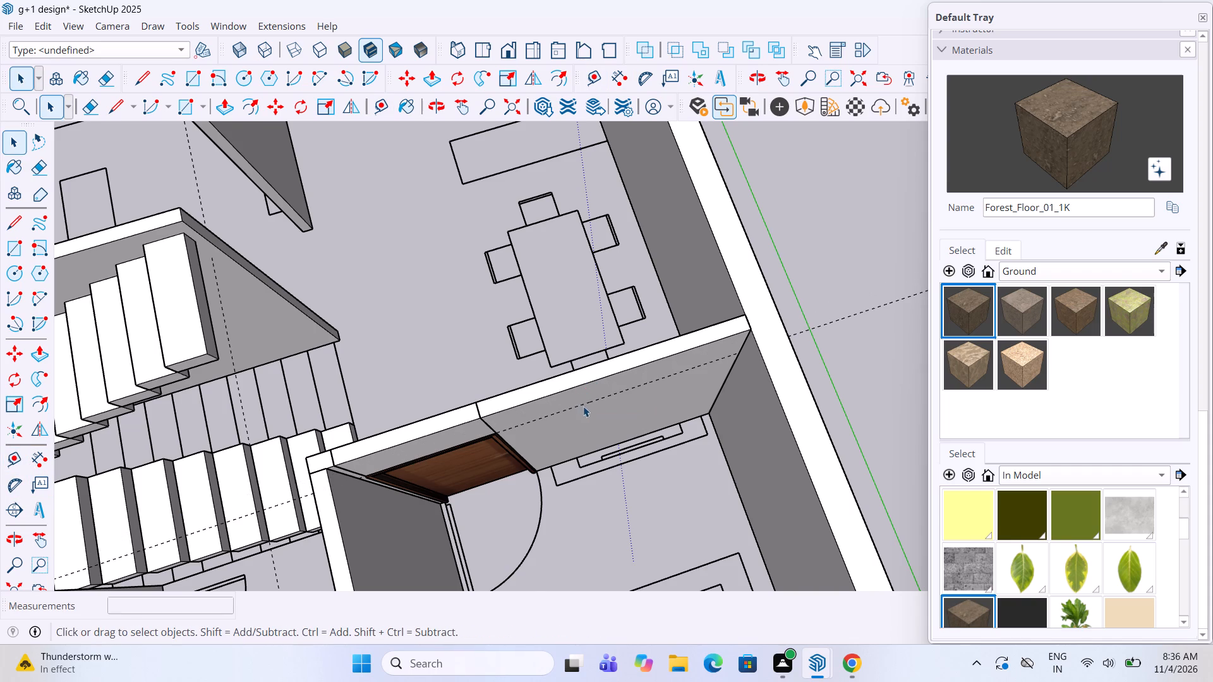
Open the wall group and draw a line along the guide from the door-side edge to the far edge, splitting the face.
middle_click_drag(578, 402, 511, 292)
middle_click_drag(528, 340, 492, 328)
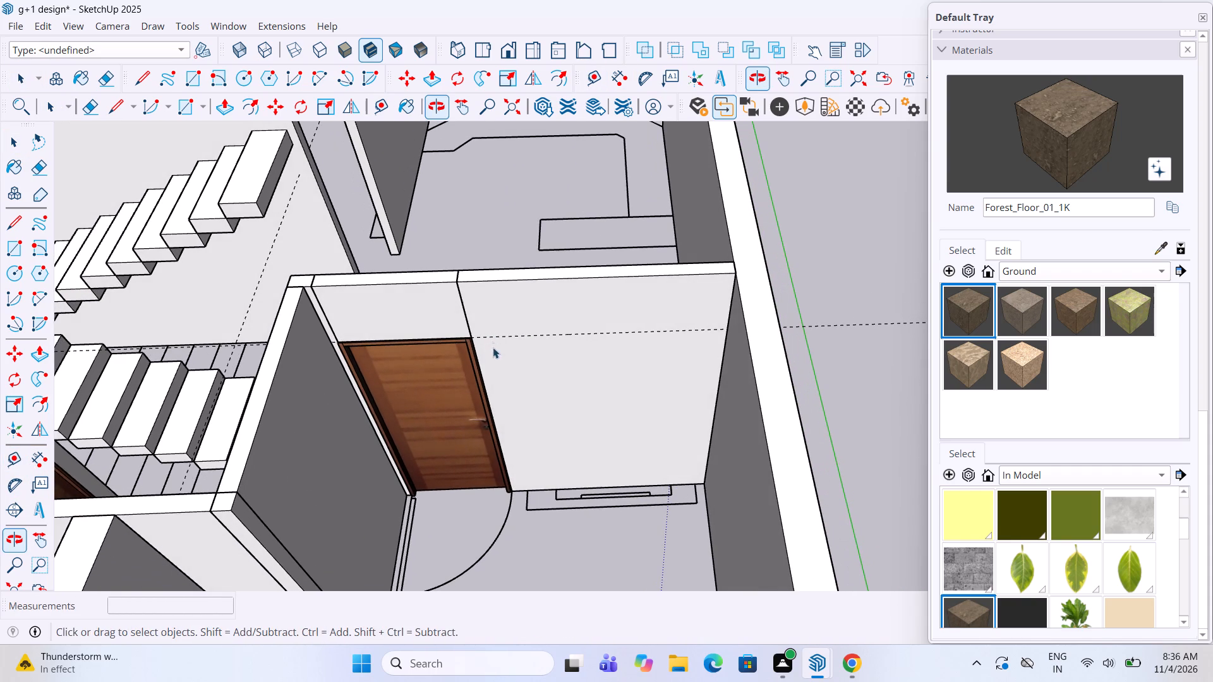
double_click(562, 379)
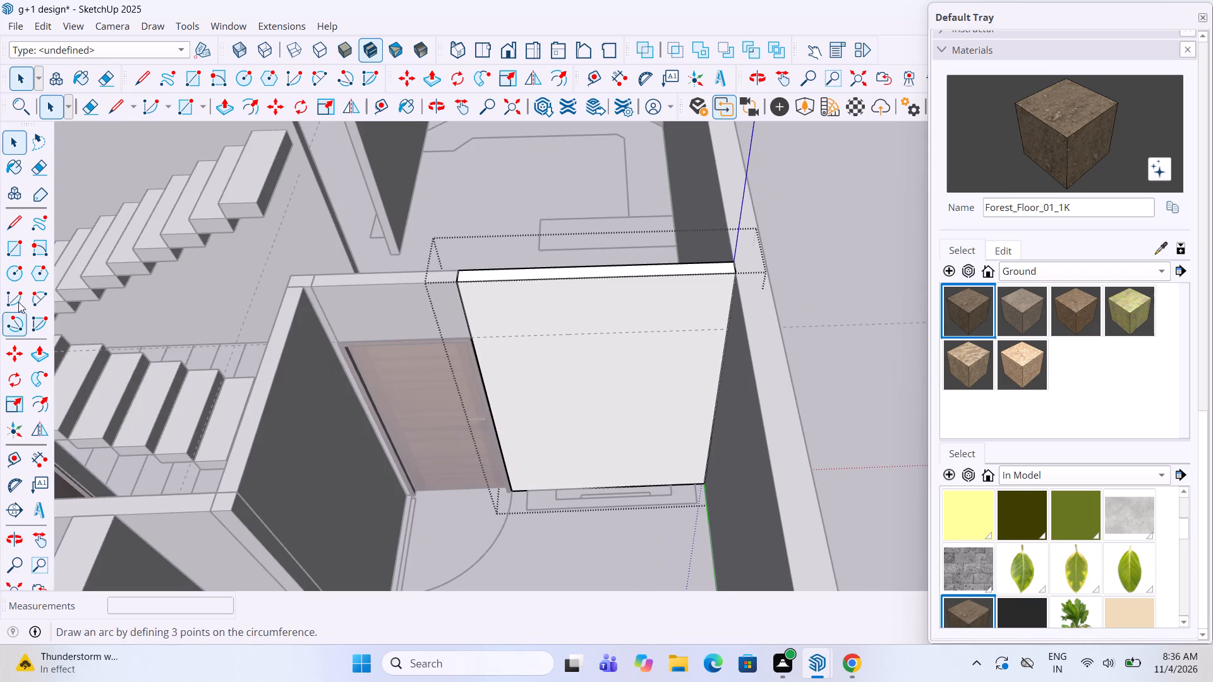
left_click(20, 230)
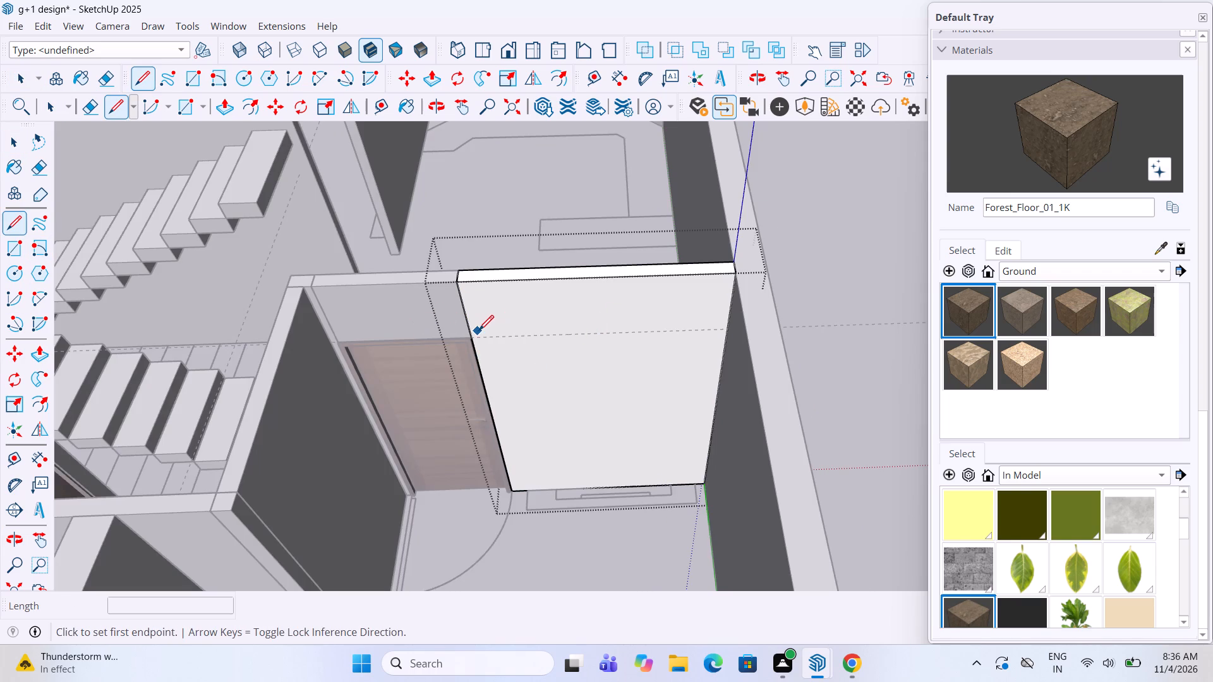
left_click(473, 335)
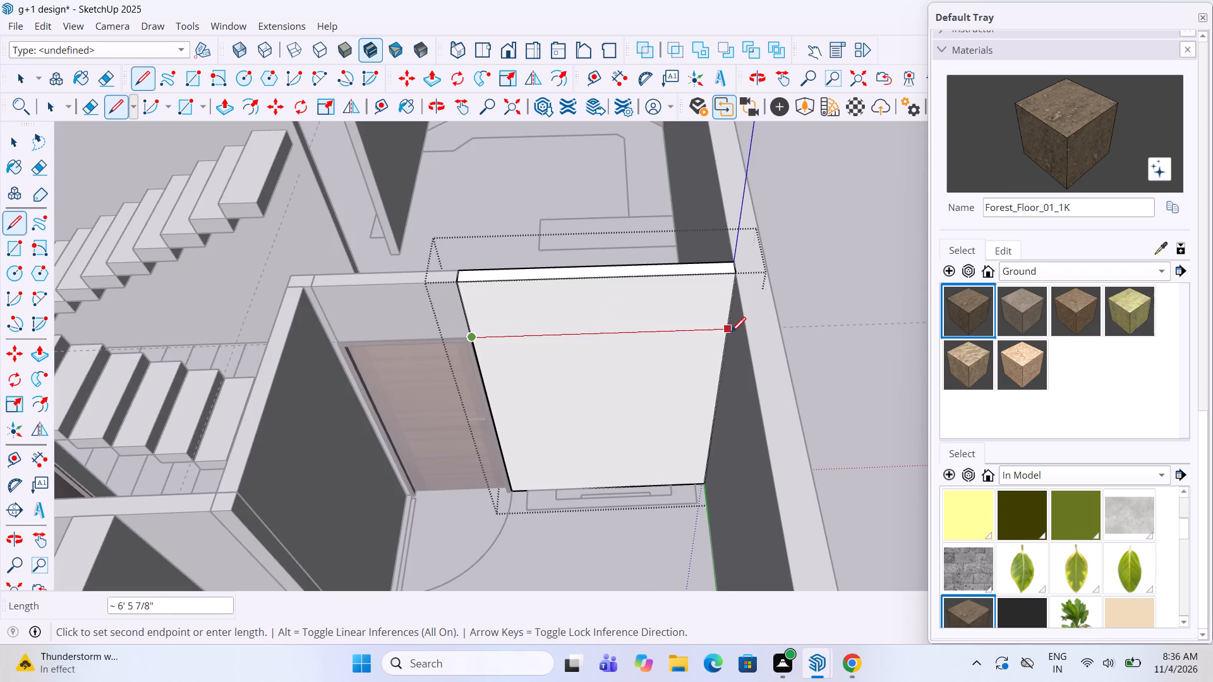
left_click(728, 333)
key("space")
left_click(803, 285)
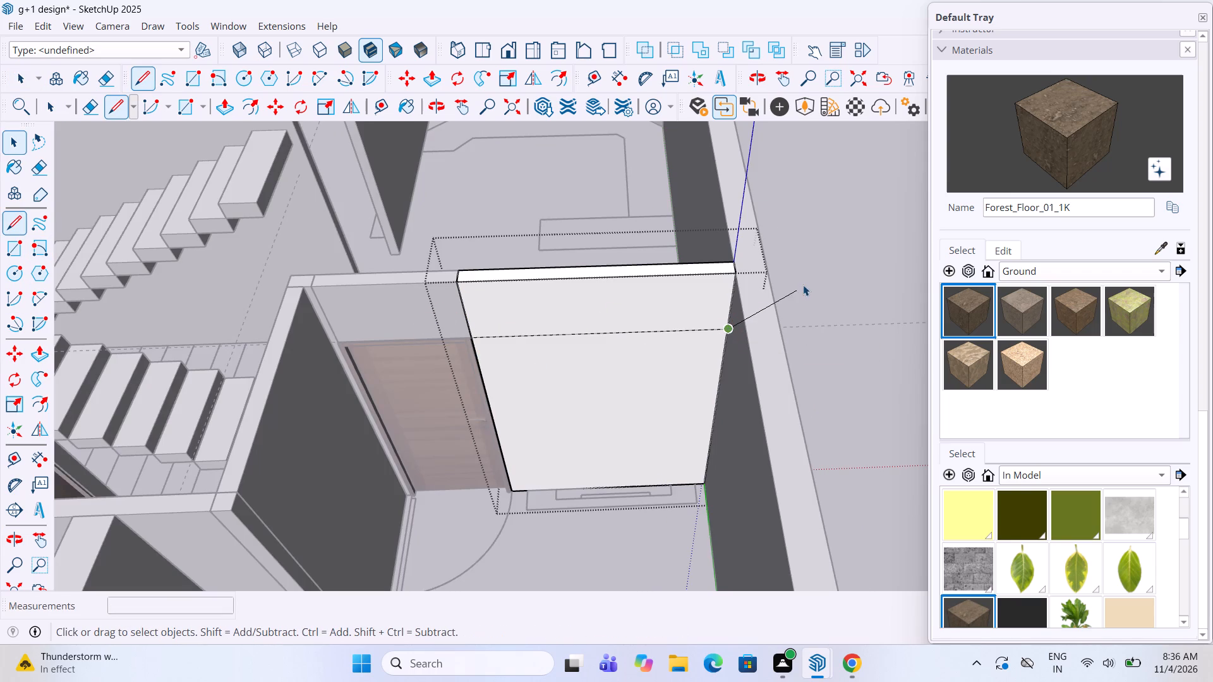
Copy the lower panel's door-side vertical edge about 6" inward across the wall face.
left_click(651, 390)
double_click(651, 388)
left_click(642, 405)
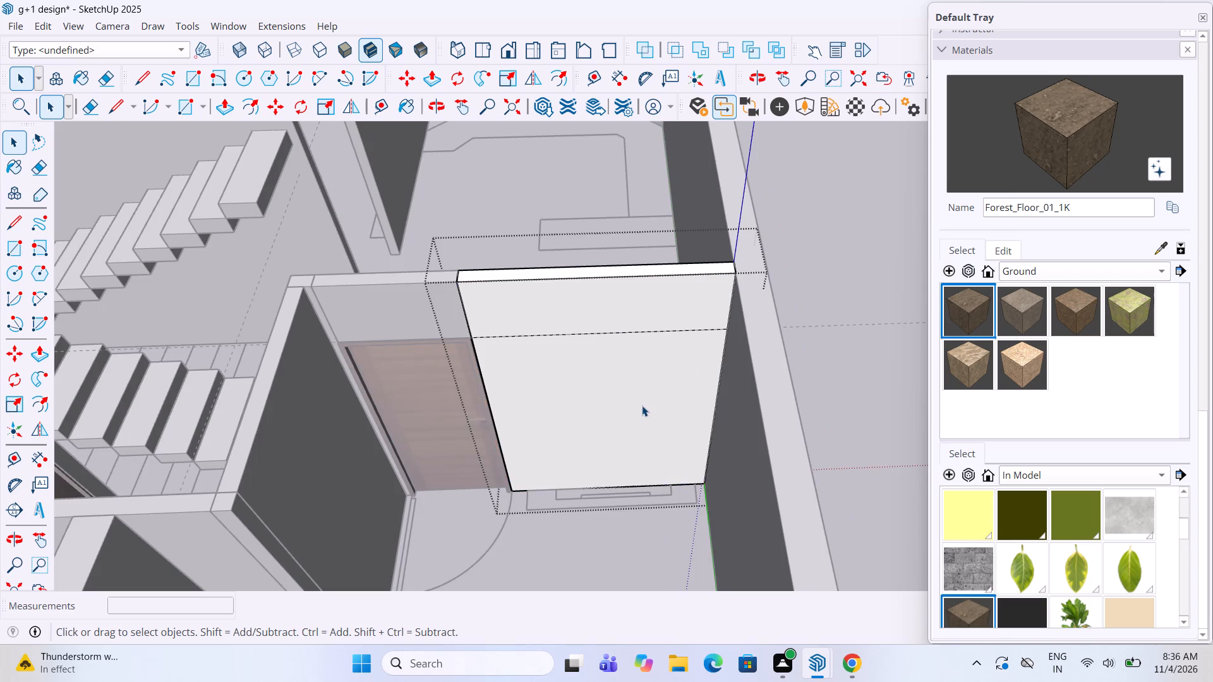
scroll(653, 370, "up", 1)
middle_click_drag(649, 364, 634, 352)
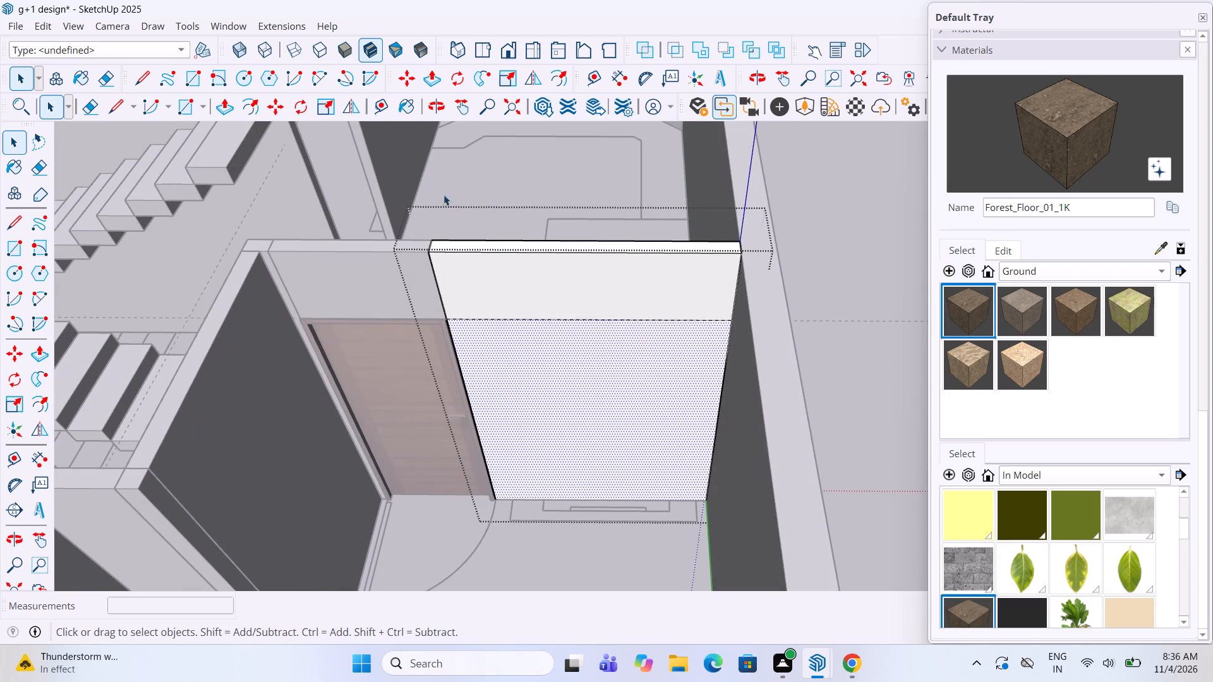
scroll(515, 410, "up", 3)
middle_click_drag(516, 408, 528, 404)
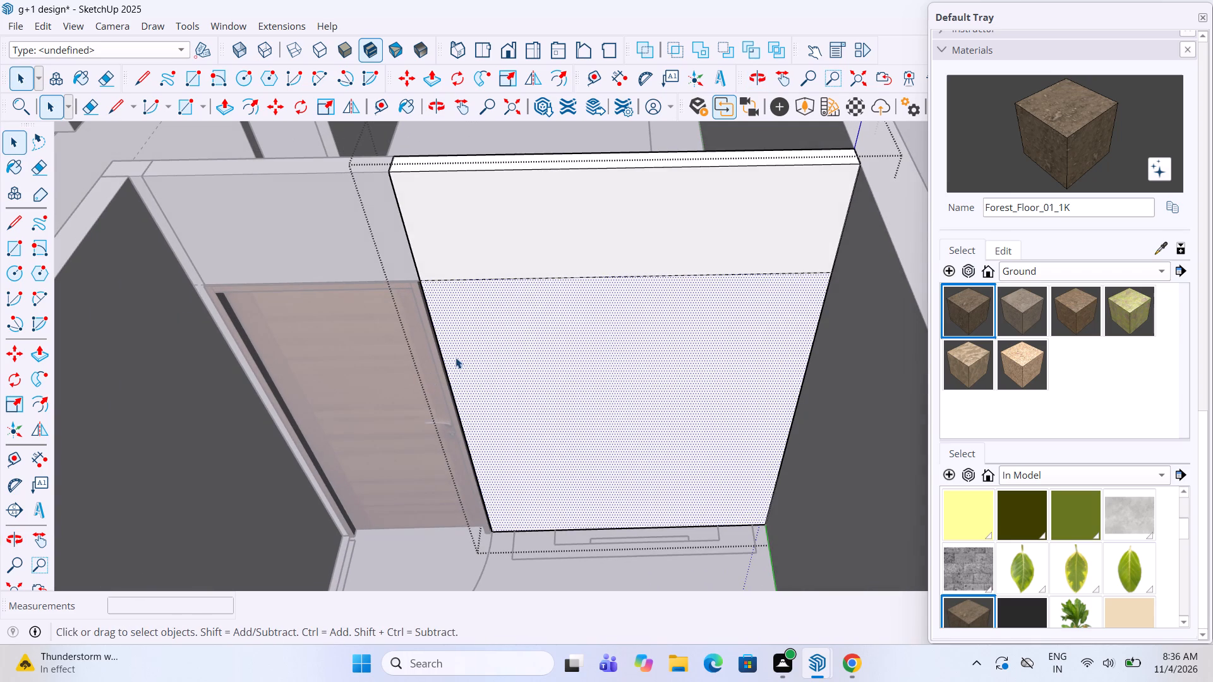
left_click(453, 392)
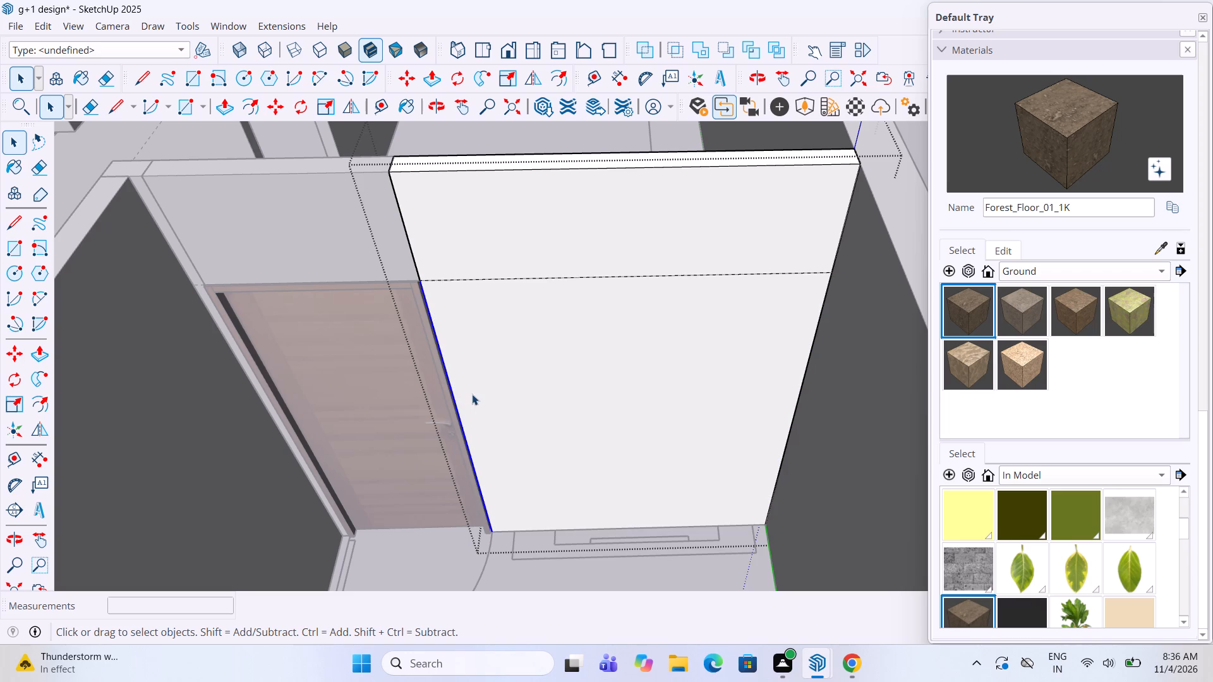
key("m")
left_click(449, 365)
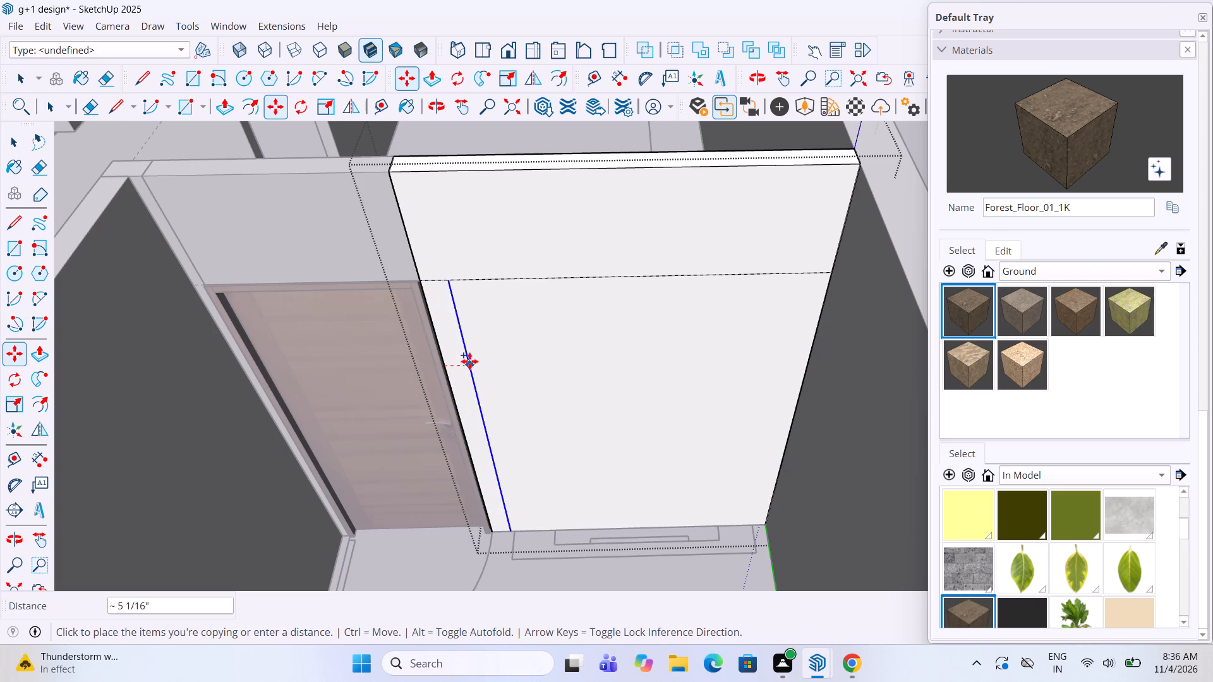
double_click(473, 361)
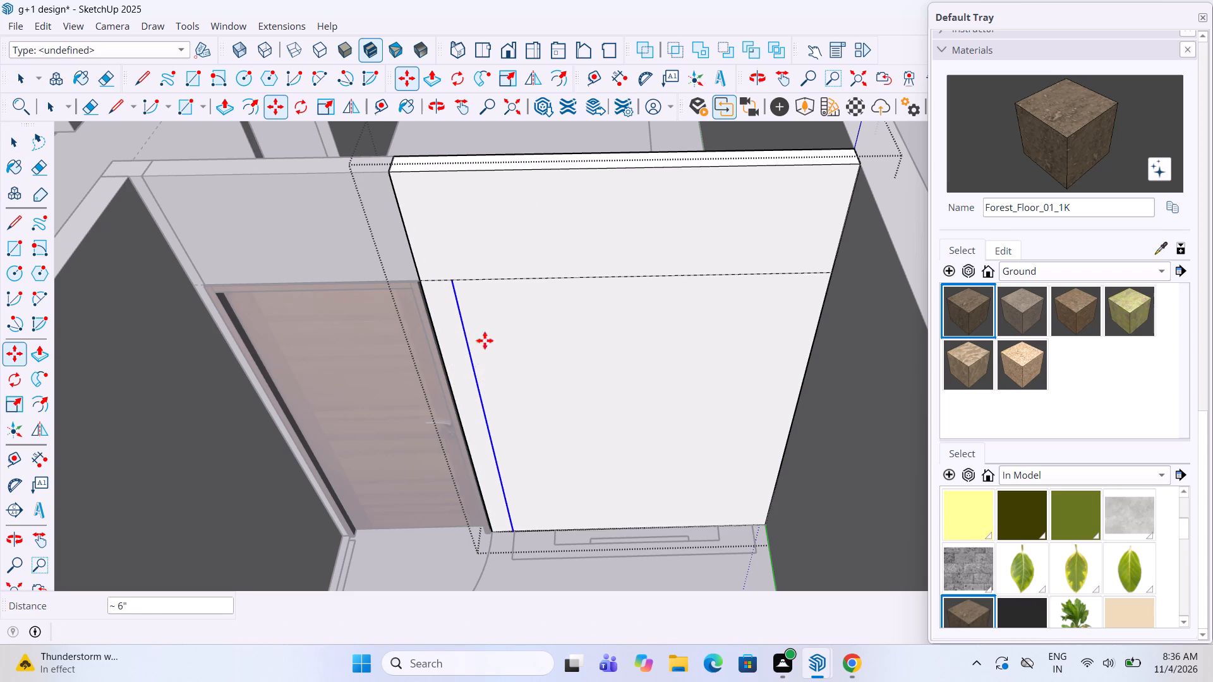
Copy the new vertical line another 2" away from the door to form a narrow strip.
key("m")
left_click(576, 366)
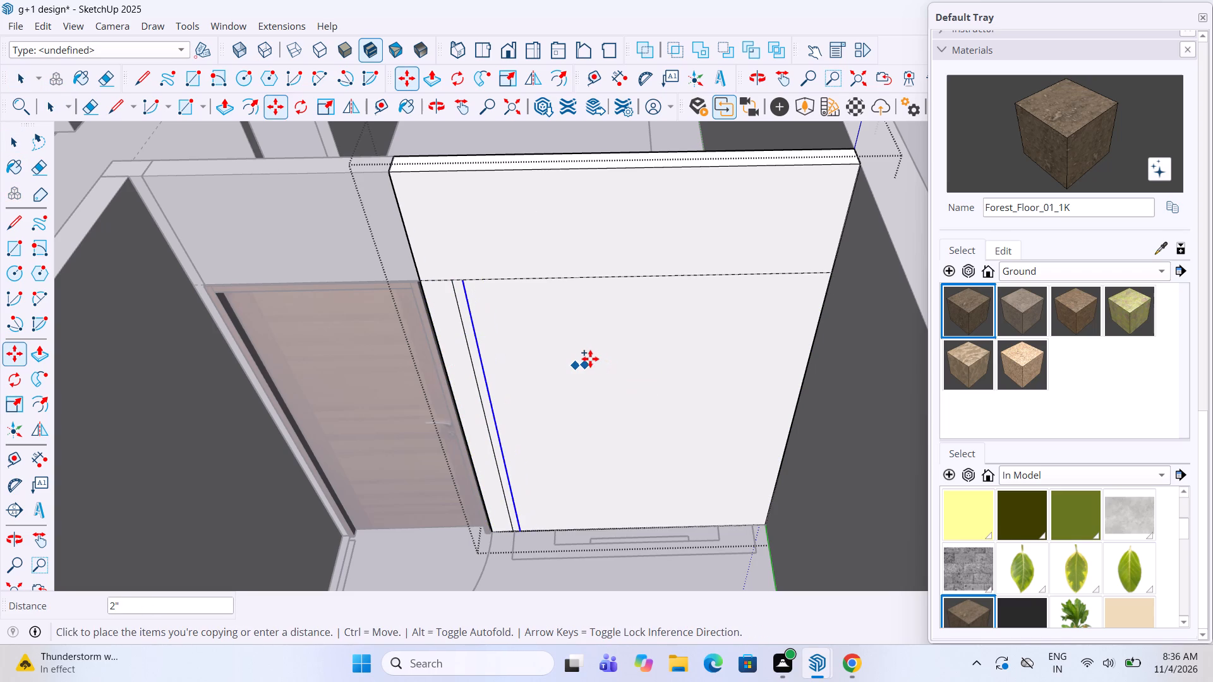
left_click(590, 359)
key("space")
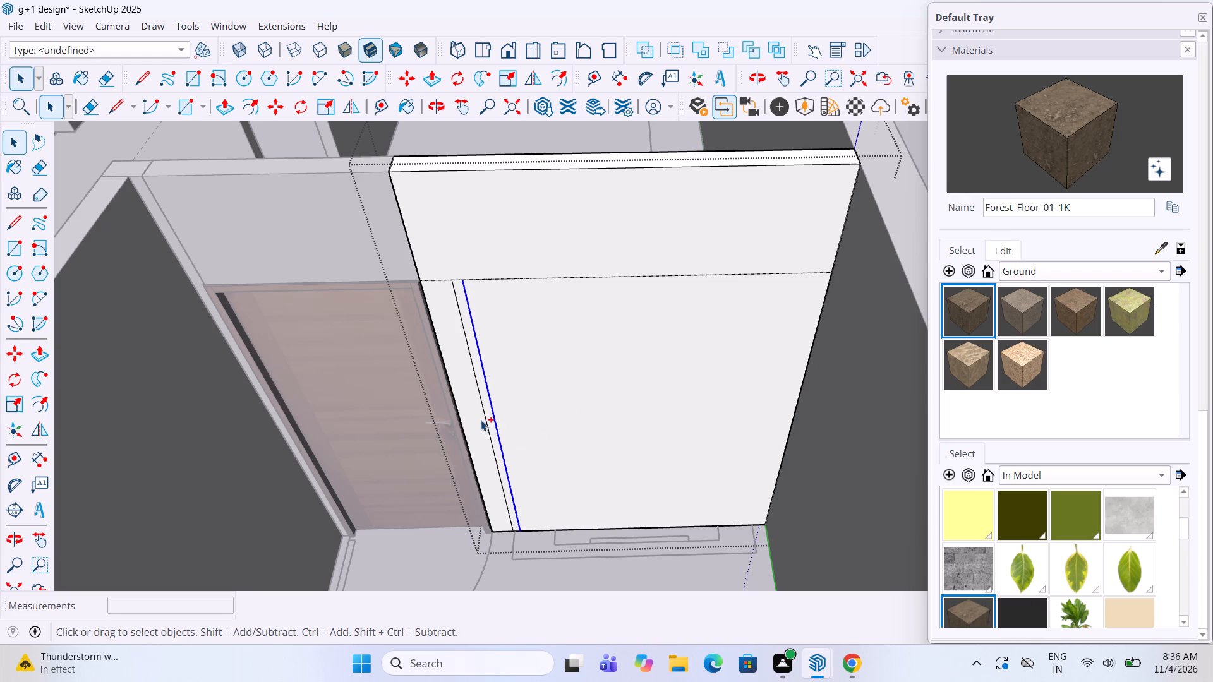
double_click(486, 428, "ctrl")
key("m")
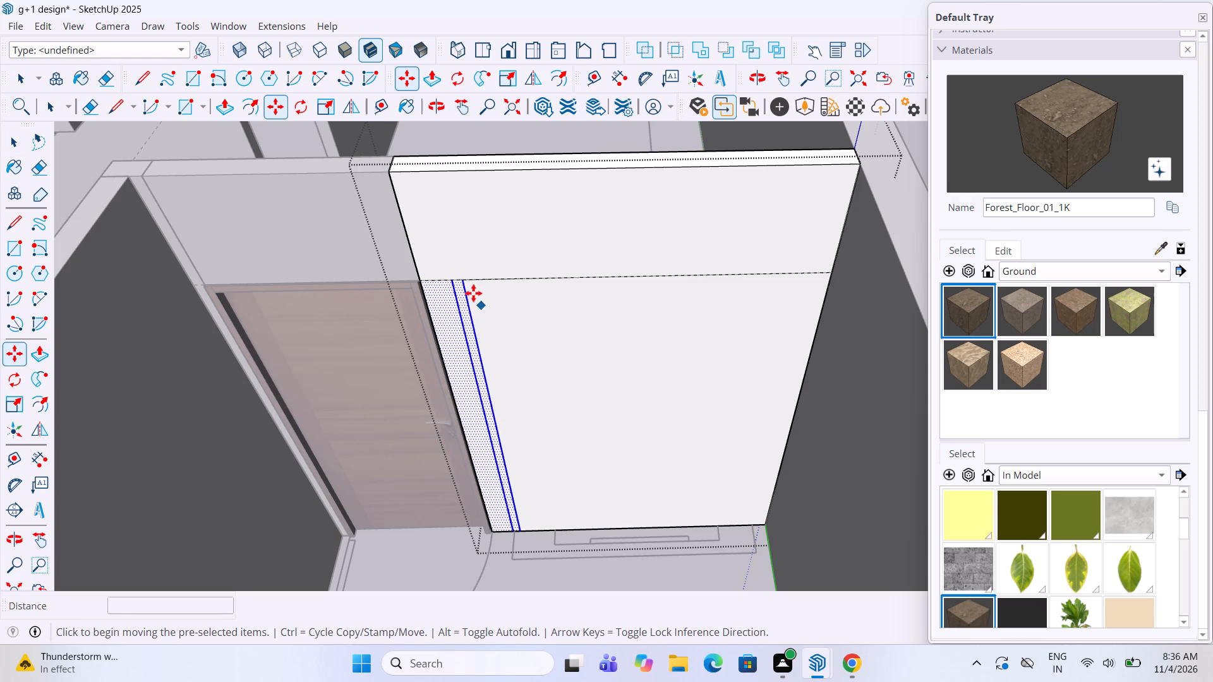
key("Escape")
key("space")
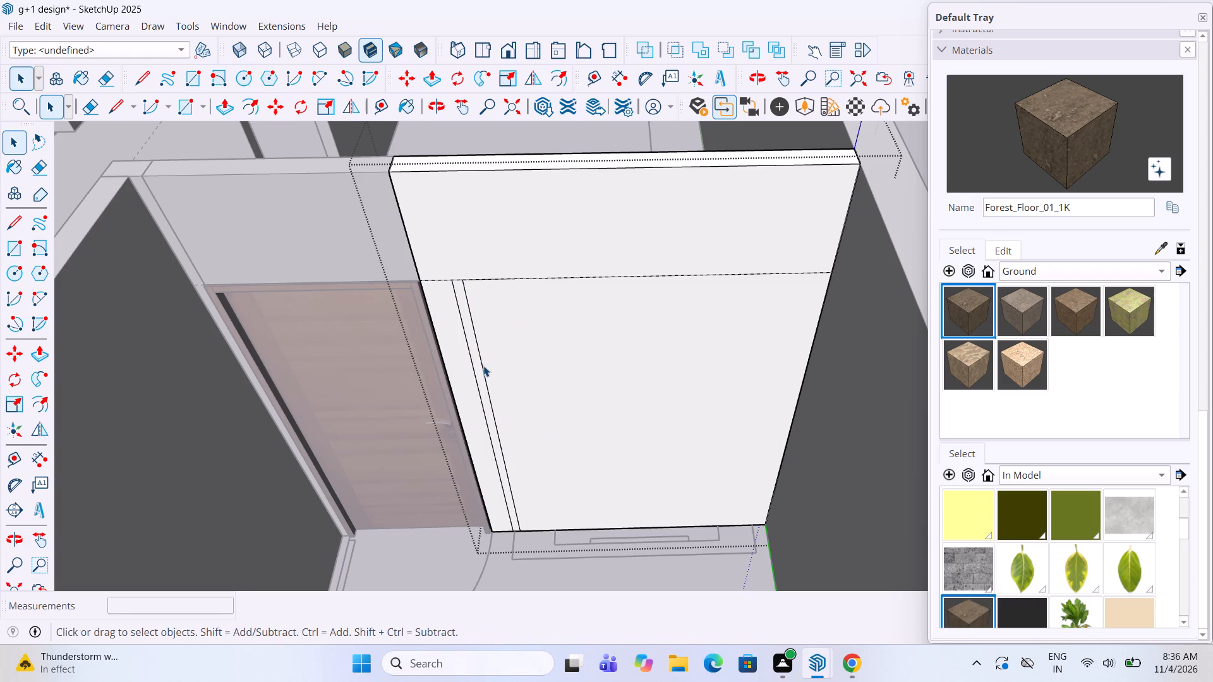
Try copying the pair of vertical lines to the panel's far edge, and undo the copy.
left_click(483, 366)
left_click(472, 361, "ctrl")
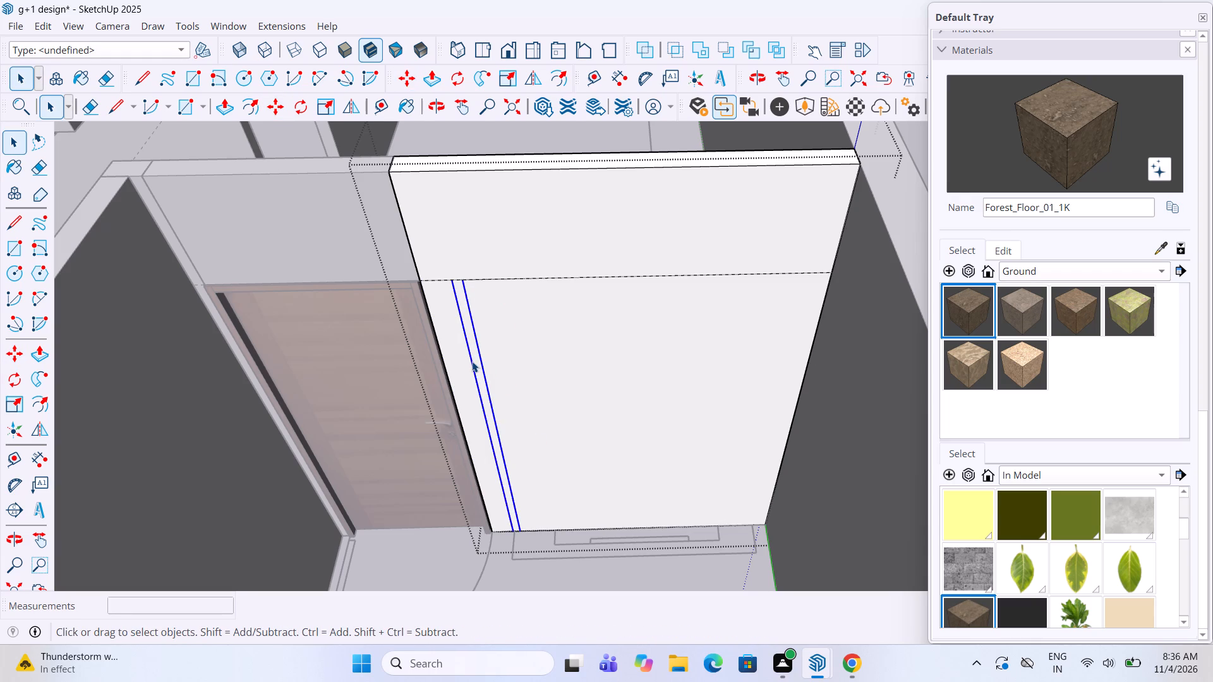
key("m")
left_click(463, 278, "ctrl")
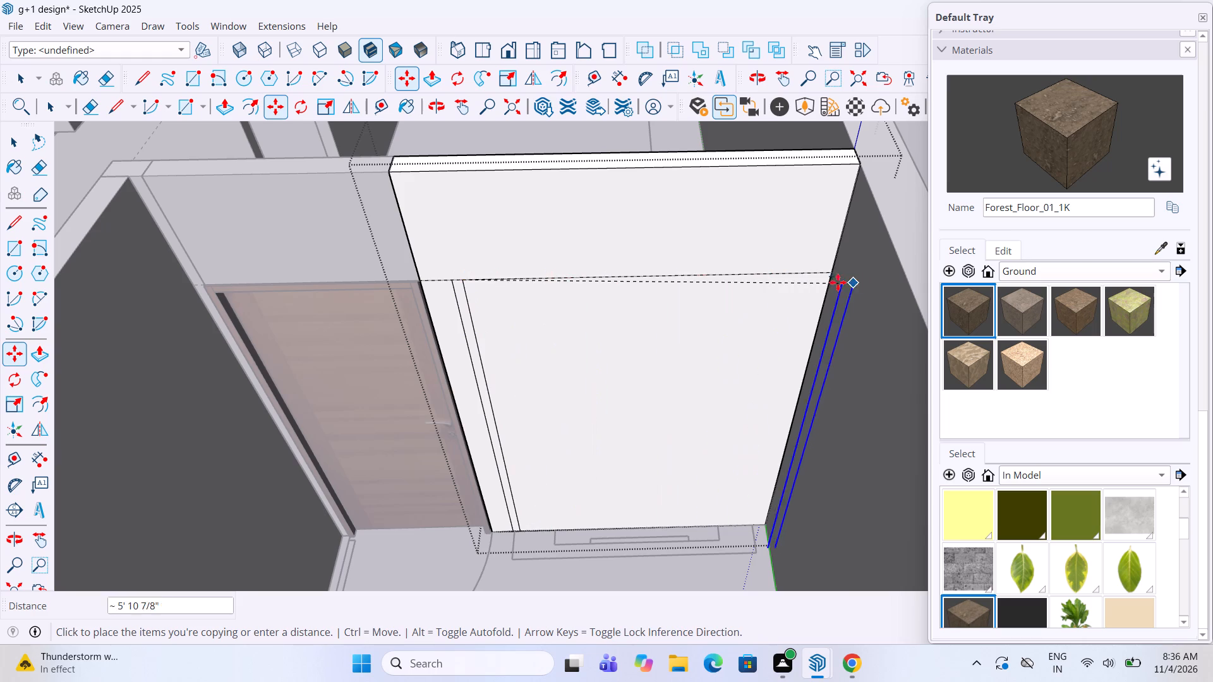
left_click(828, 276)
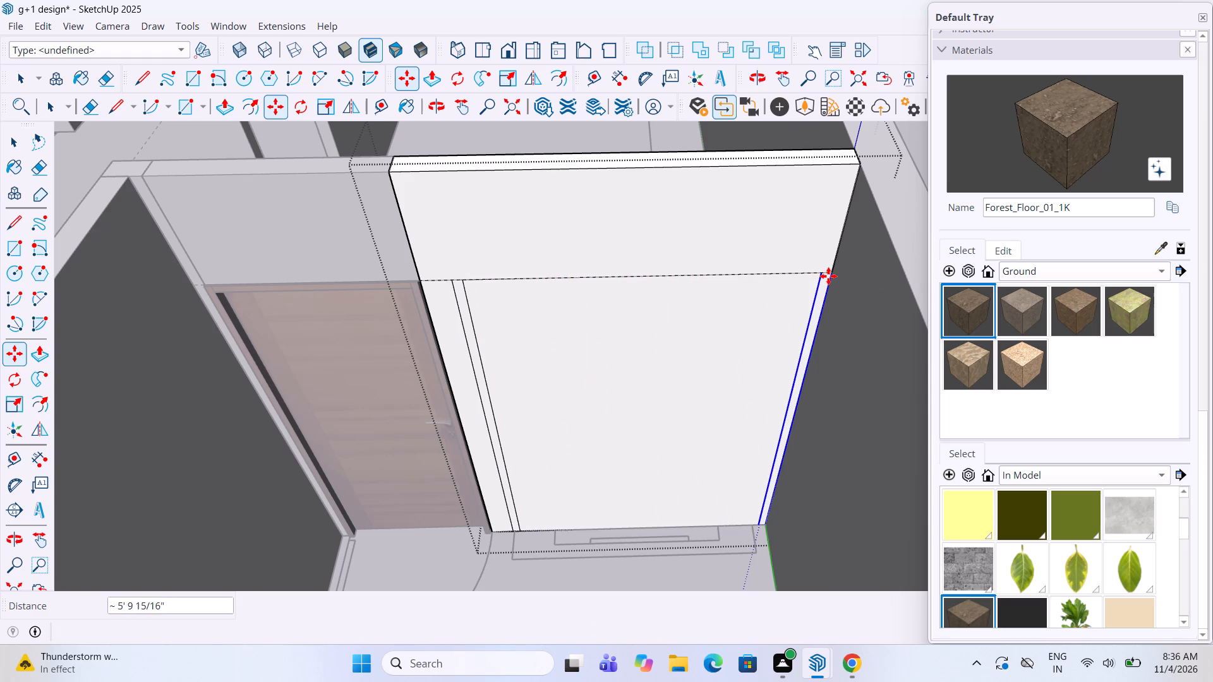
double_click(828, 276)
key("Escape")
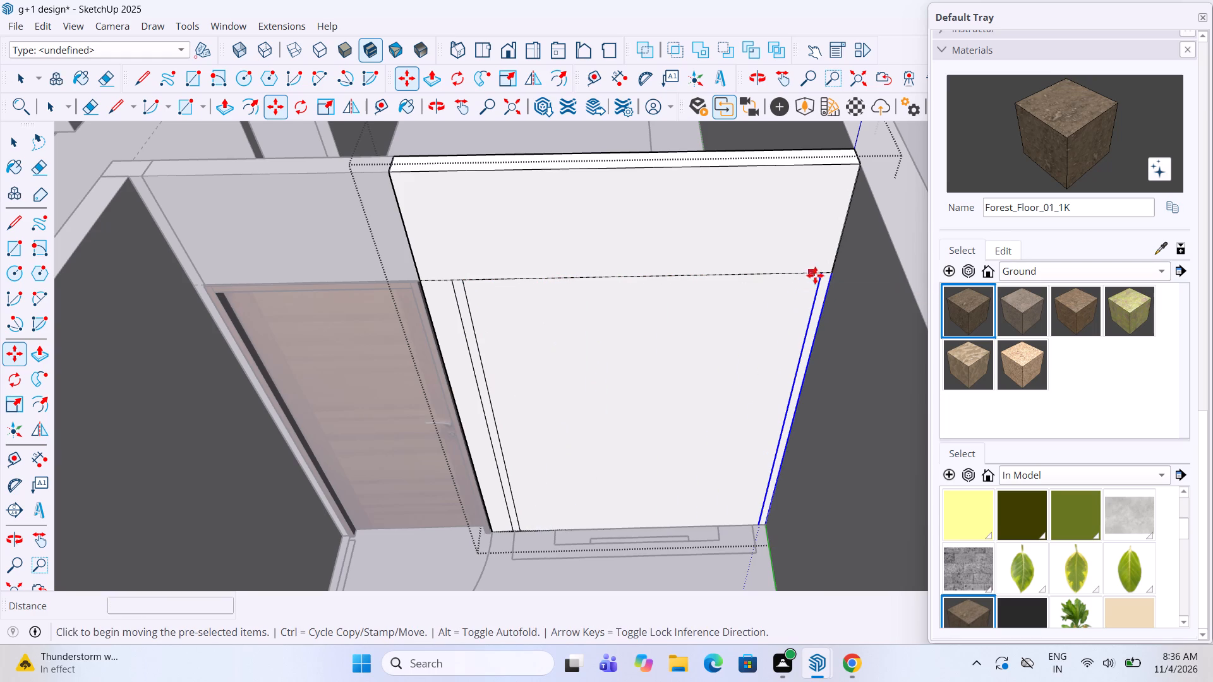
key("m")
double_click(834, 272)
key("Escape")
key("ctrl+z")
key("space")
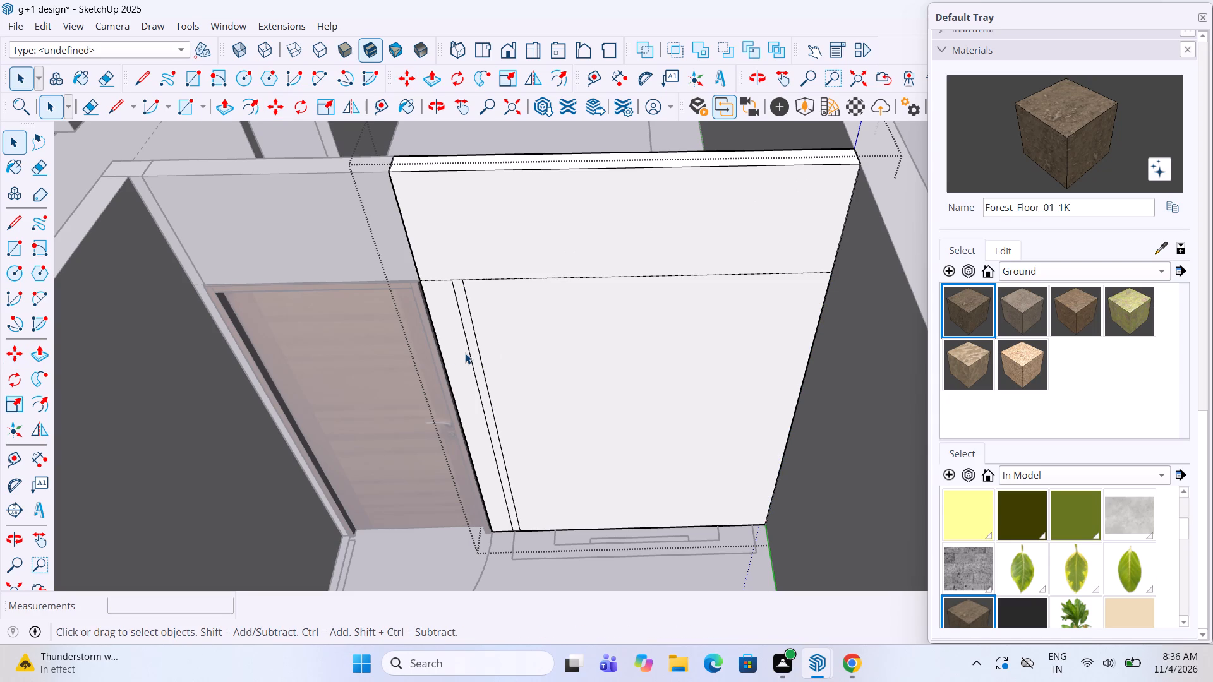
Copy the pair of vertical strip lines about 5' 4" to the panel's far edge and divide the span into 7 equal copies.
left_click(465, 353)
left_click(473, 359)
double_click(479, 368)
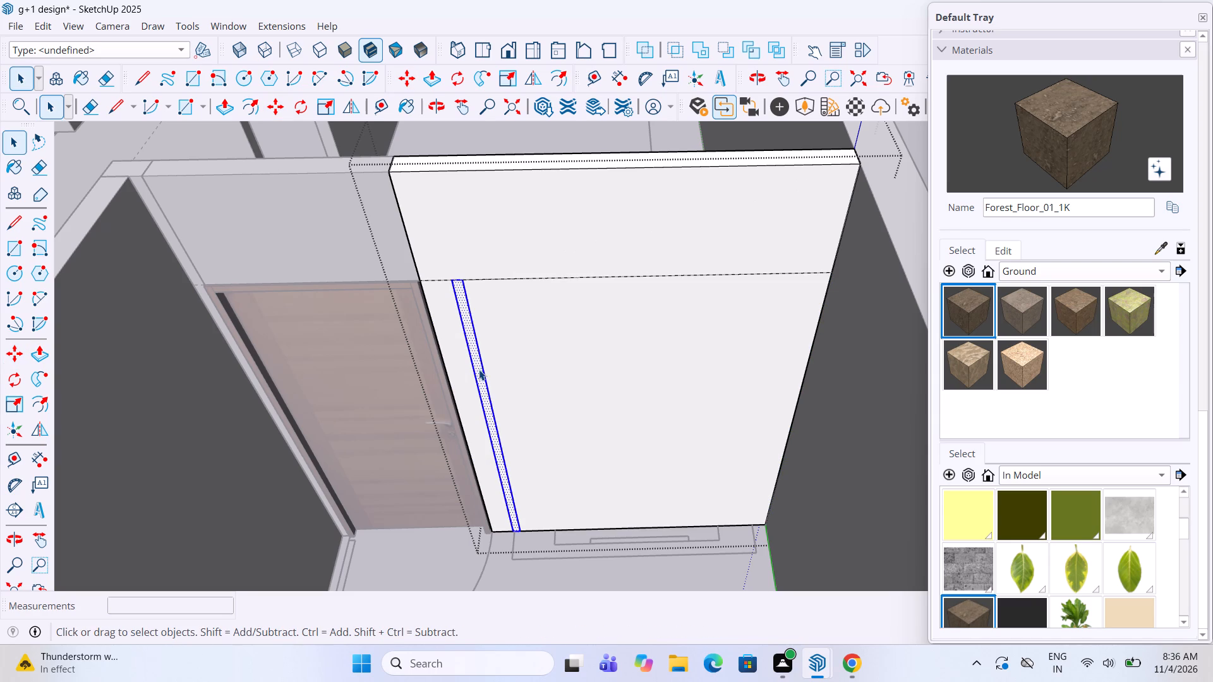
left_click(483, 378)
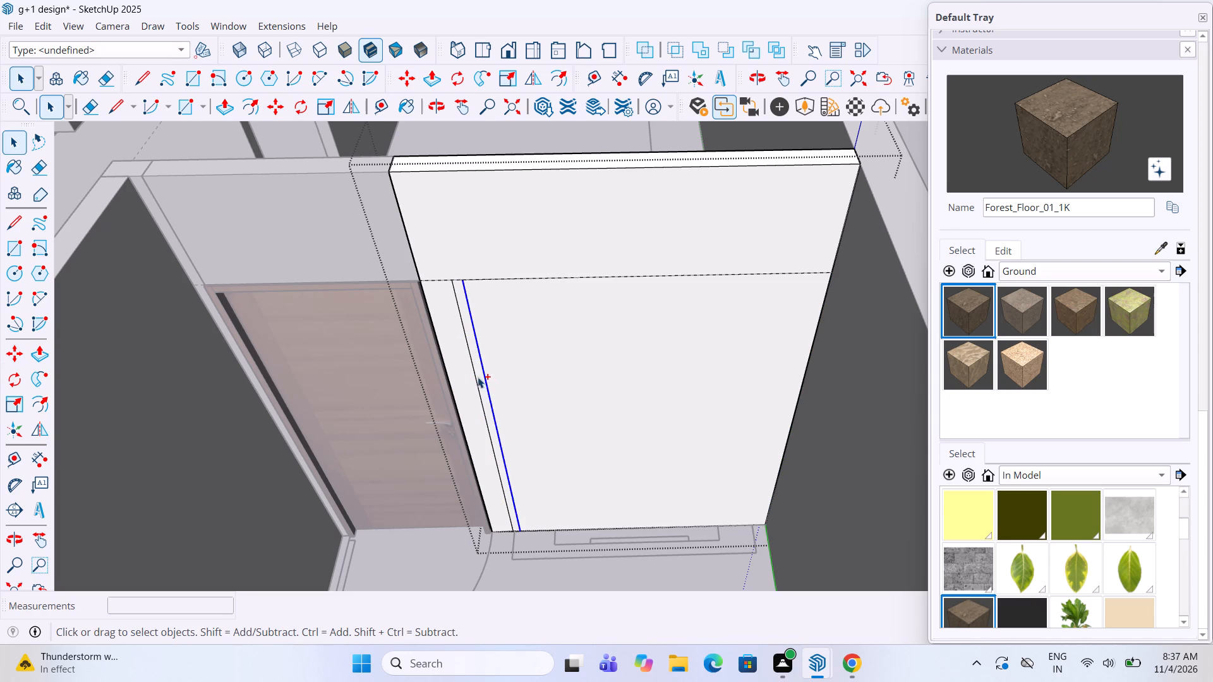
left_click(471, 360, "ctrl")
key("m")
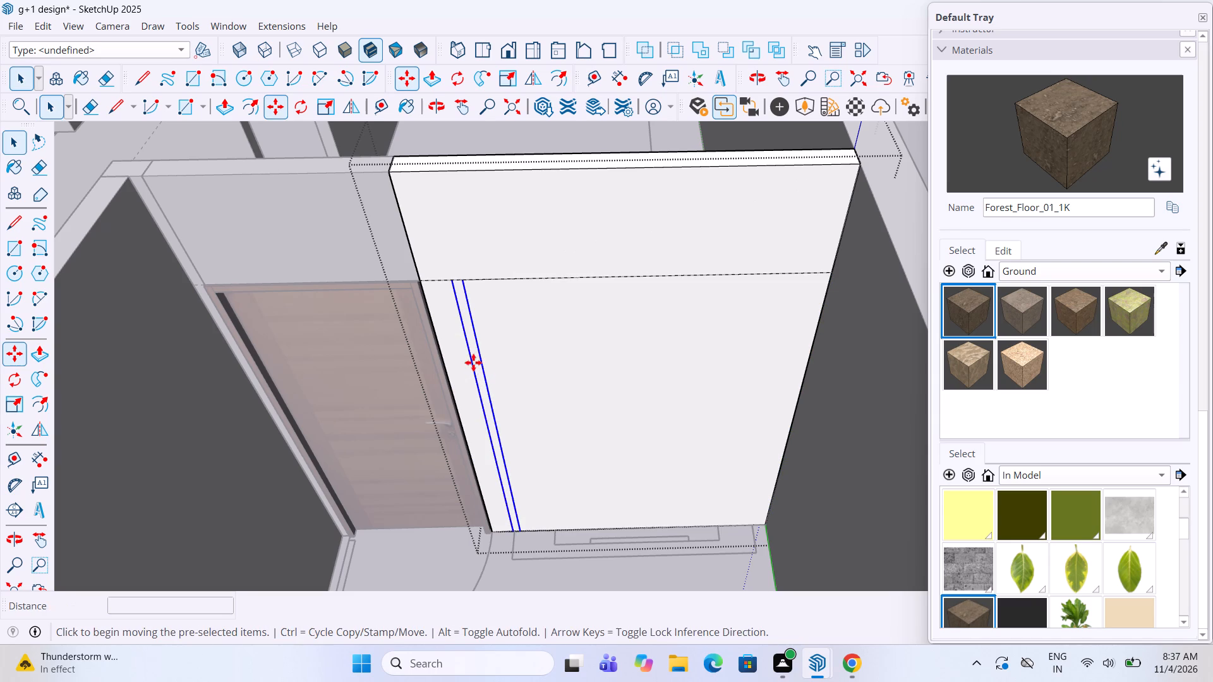
left_click(461, 276)
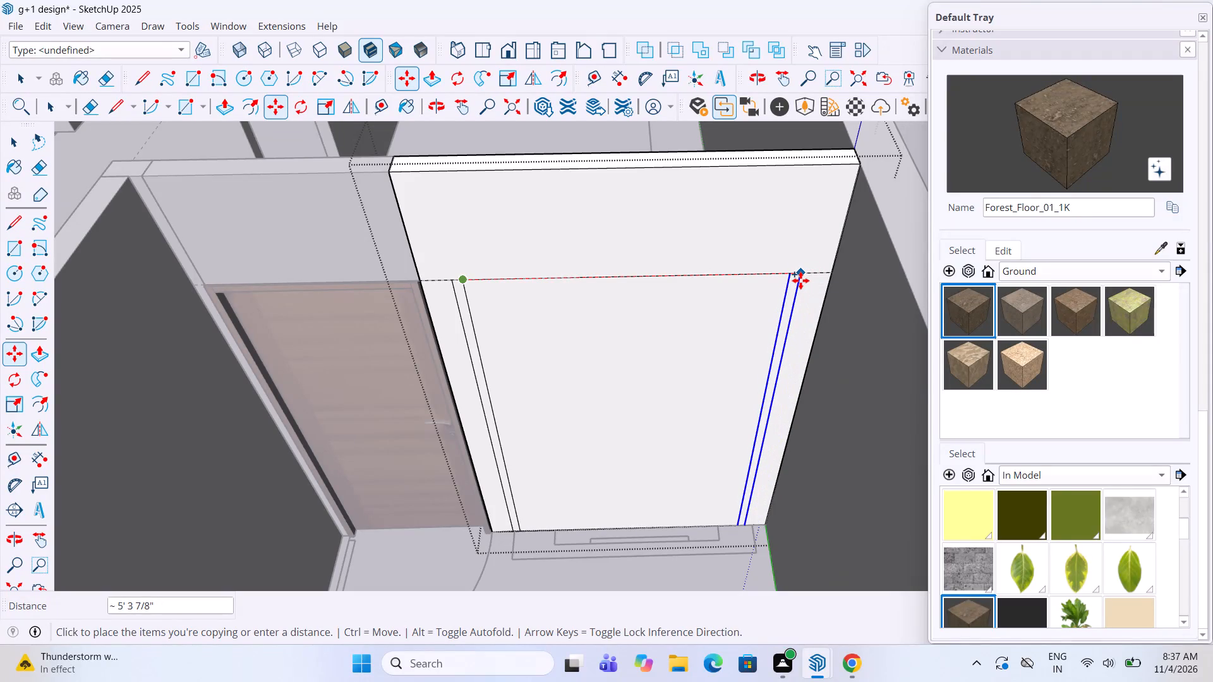
left_click(802, 280)
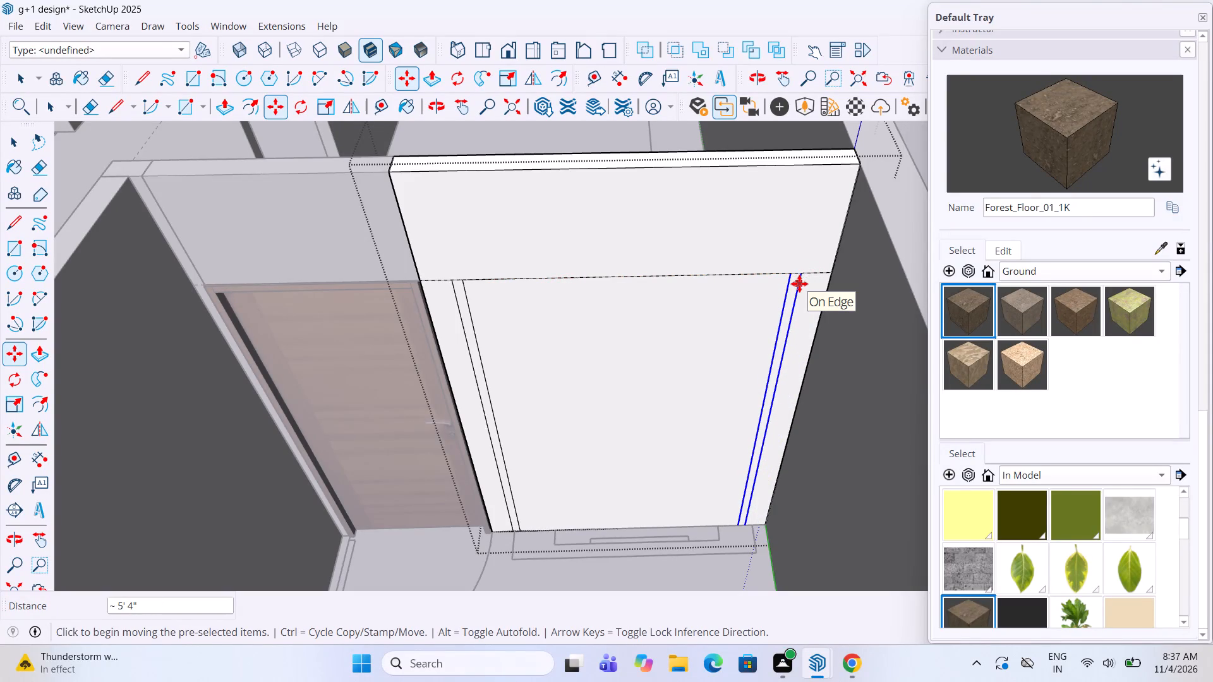
type("/5")
key("Return")
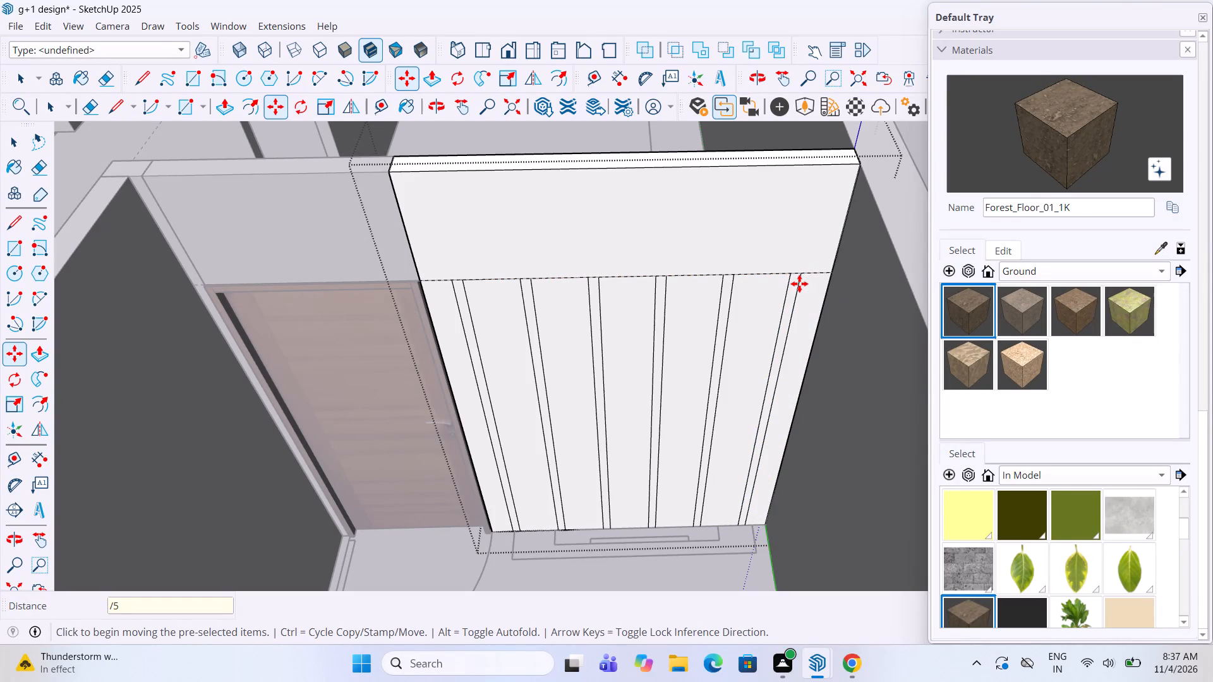
type("/6")
key("Return")
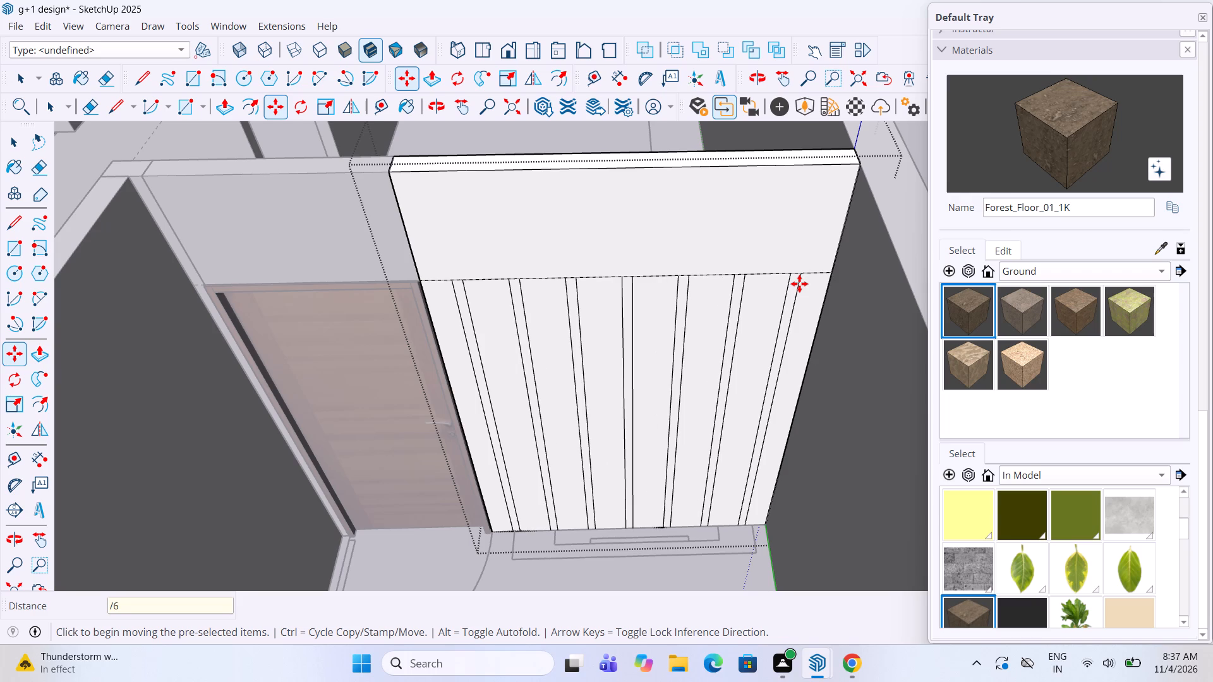
type("/7")
key("Return")
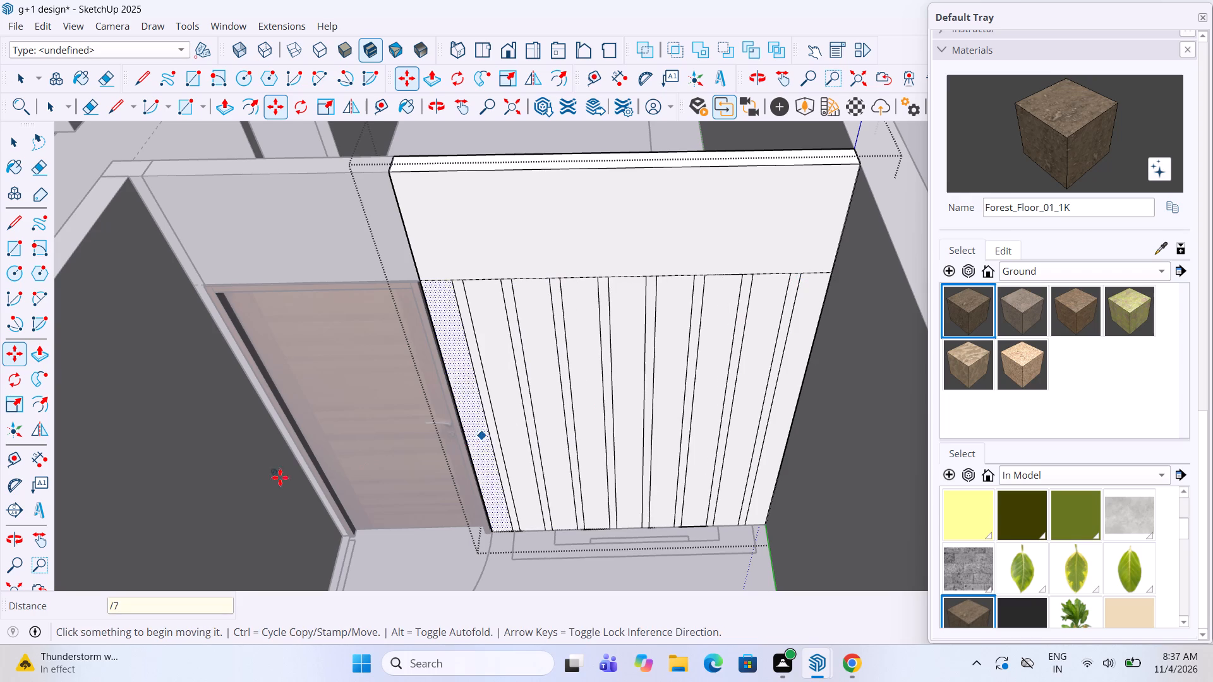
scroll(507, 371, "down", 3)
key("space")
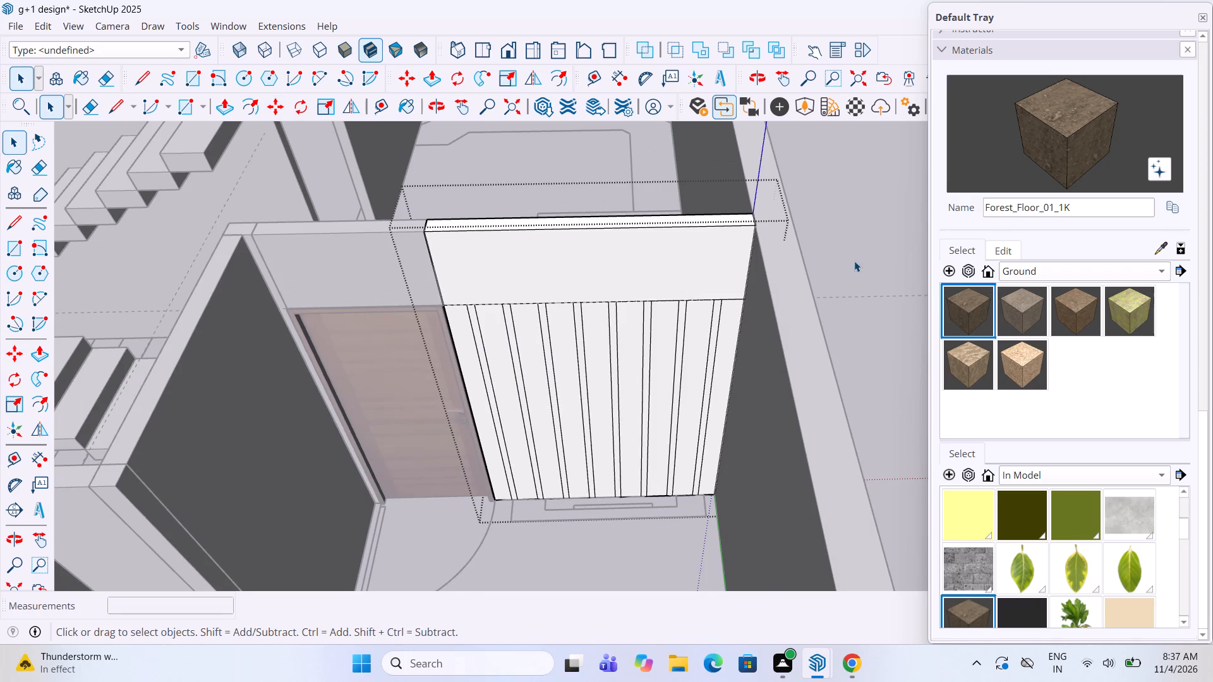
Reopen the wall group and draw a rectangle about 10 5/8" by 5' 6" across the strips near the wall's base.
left_click(854, 260)
scroll(482, 410, "up", 1)
middle_click_drag(482, 409, 495, 409)
scroll(539, 246, "up", 2)
double_click(542, 228)
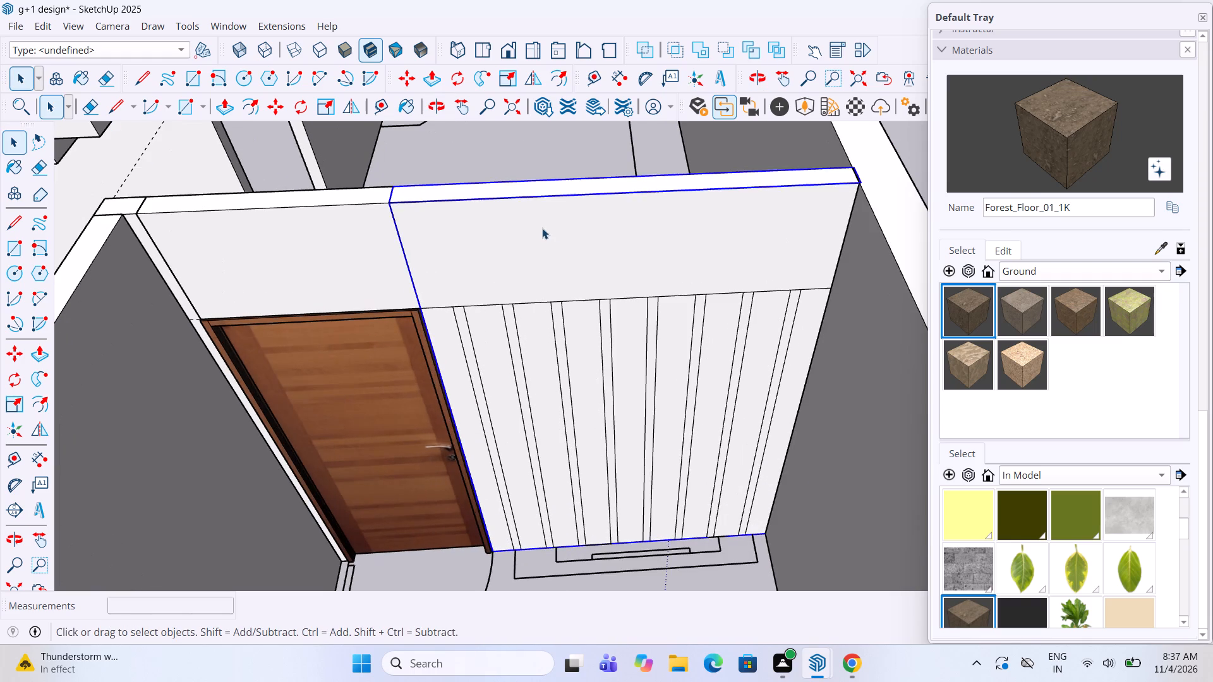
middle_click_drag(665, 440, 641, 423)
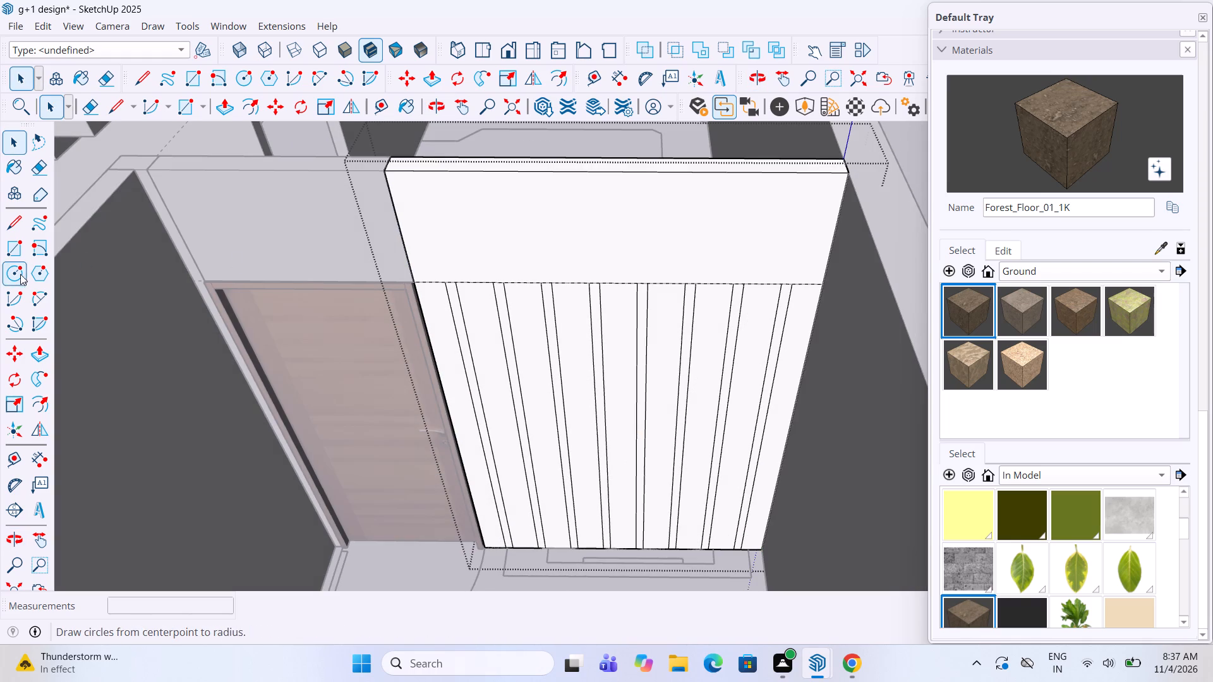
left_click(18, 248)
scroll(720, 582, "up", 2)
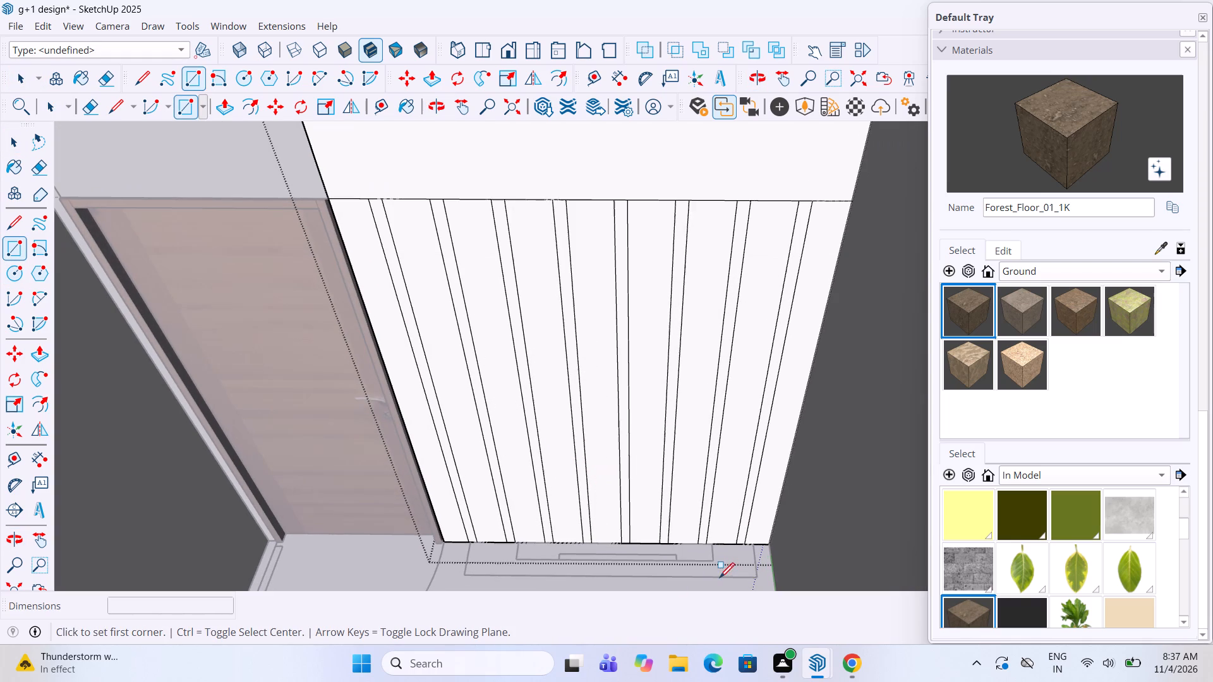
left_click(458, 512)
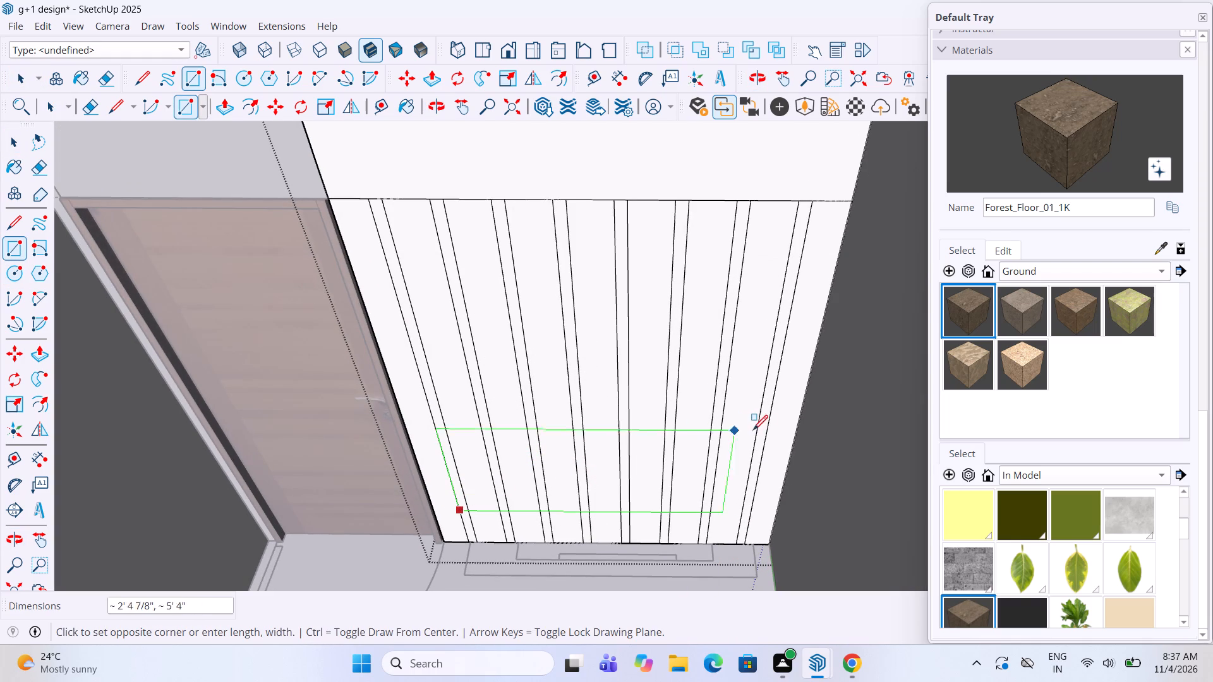
left_click(758, 486)
scroll(577, 500, "up", 2)
key("p")
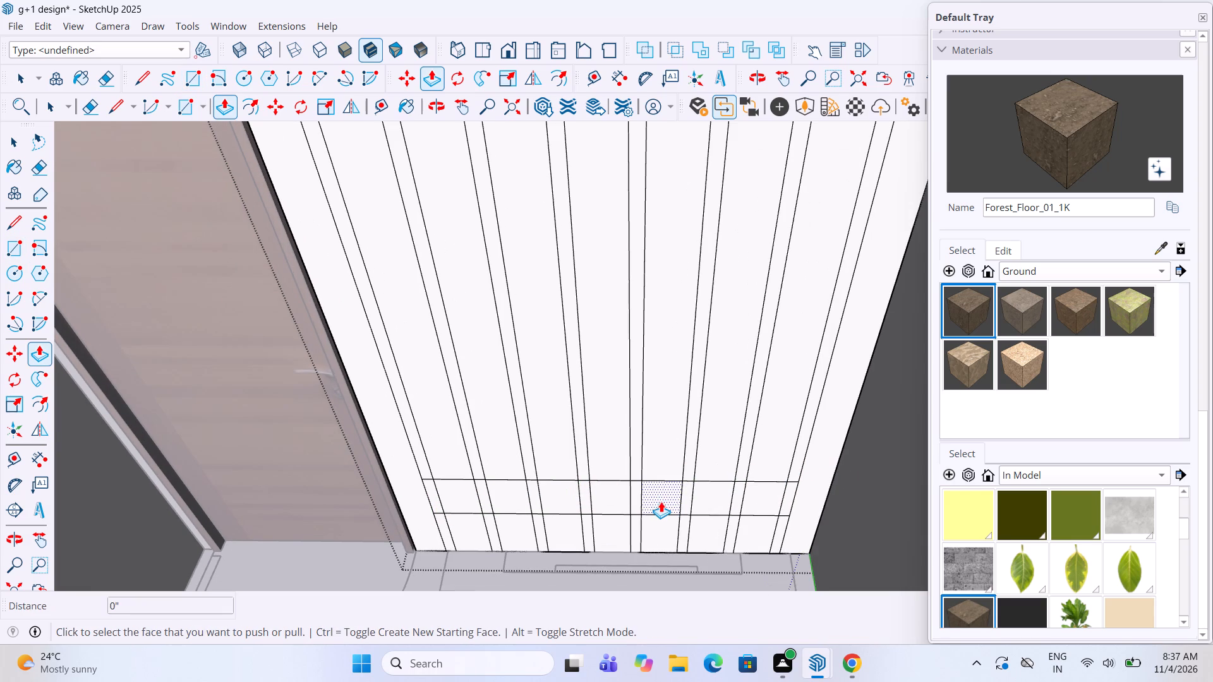
key("Escape")
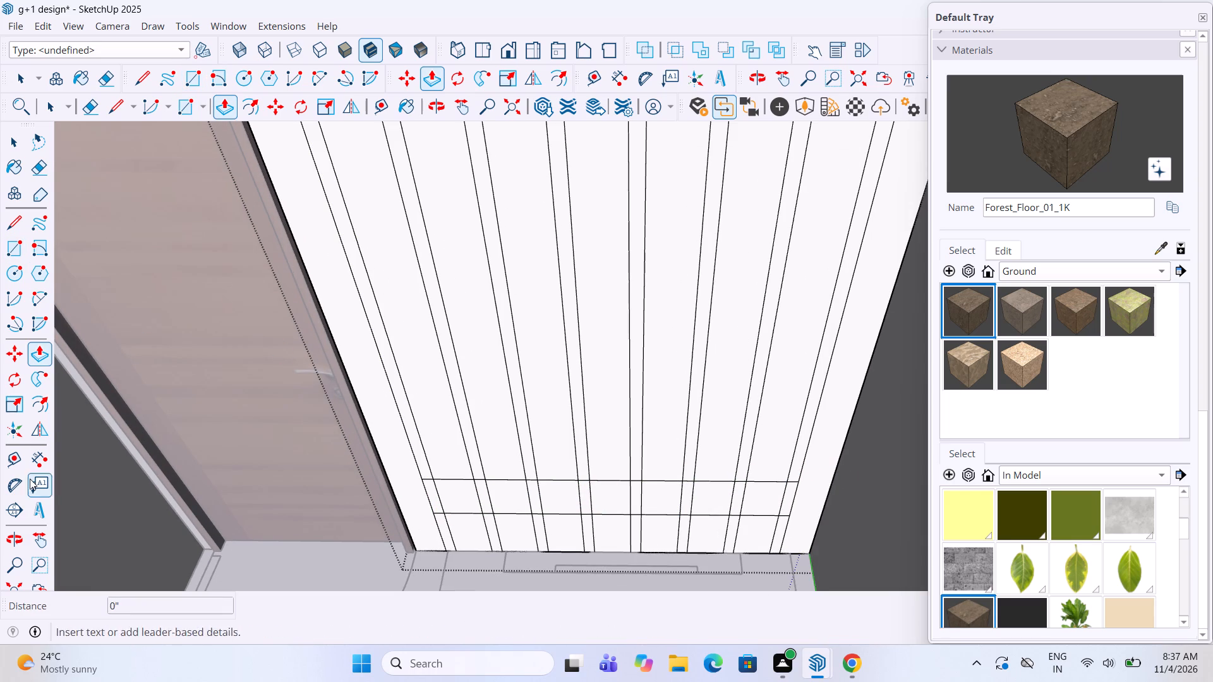
Erase the strip lines crossing the inside of the low horizontal rectangle.
left_click(39, 164)
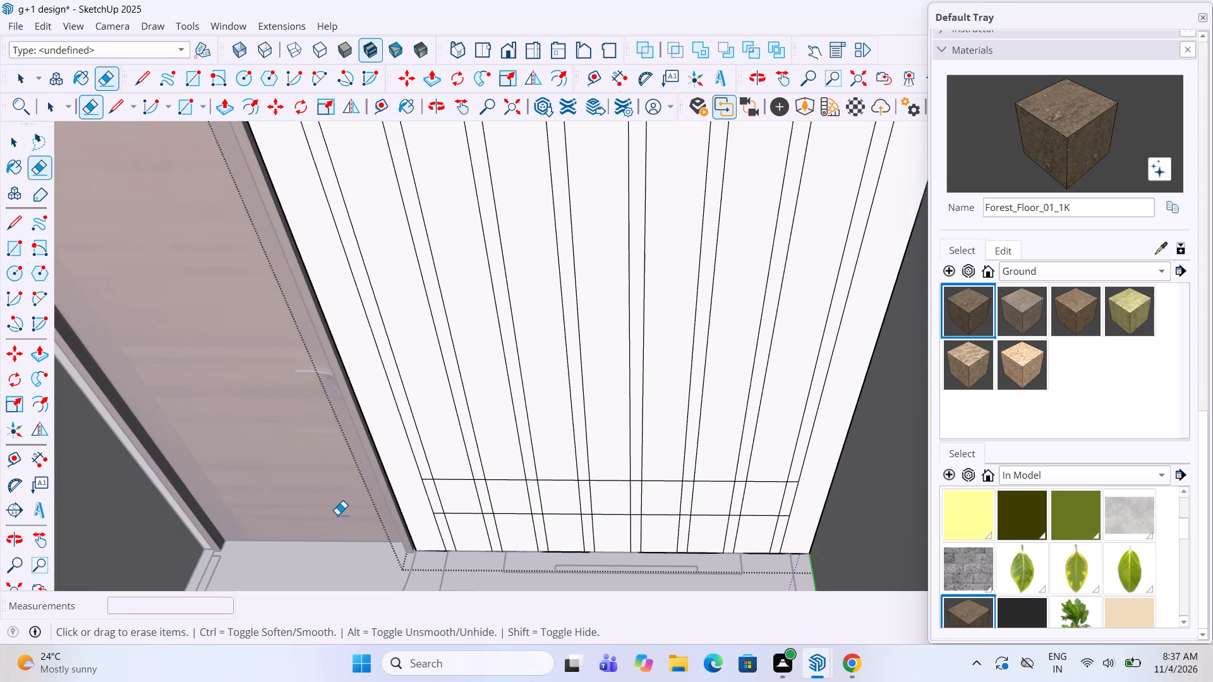
left_click(438, 487)
left_click_drag(523, 490, 468, 496)
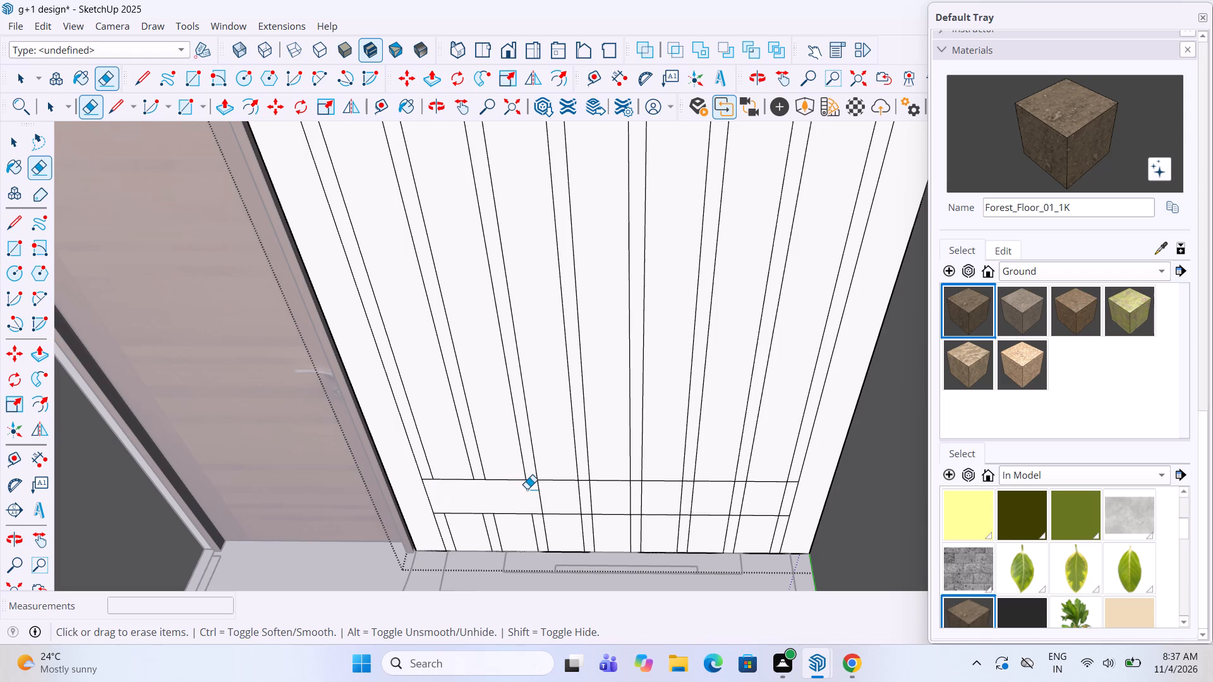
left_click_drag(529, 489, 792, 500)
key("space")
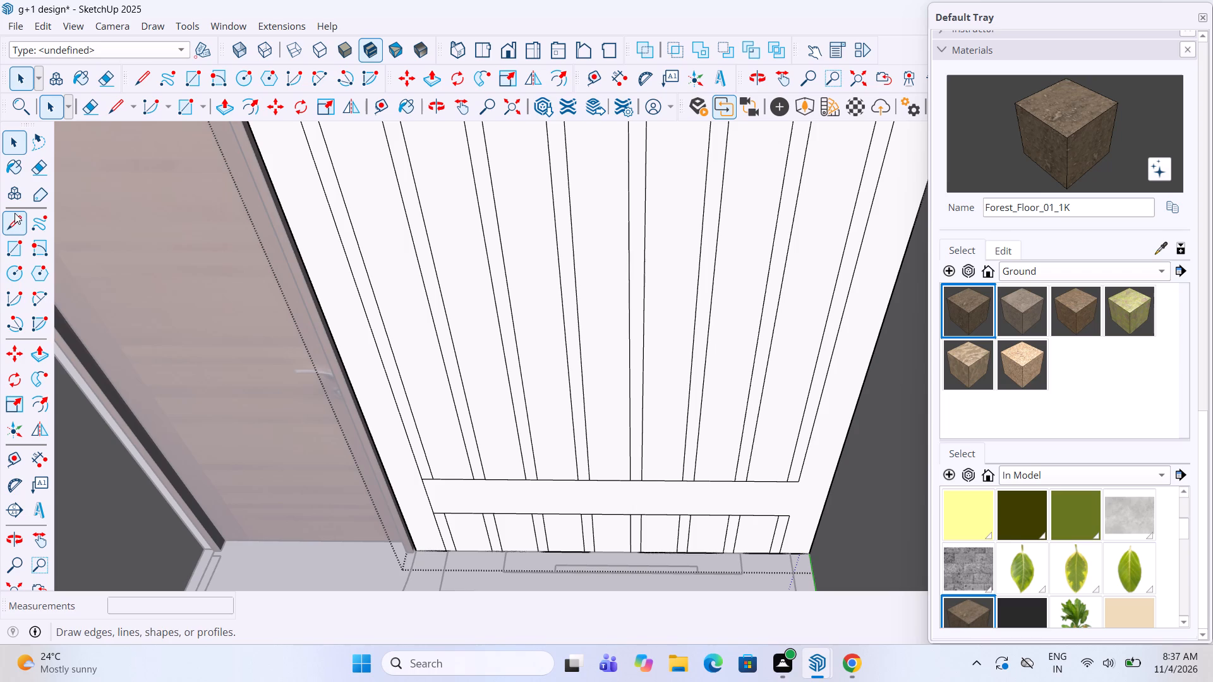
Draw a line between the rectangle's two far-end corners to close its missing end edge.
left_click(15, 213)
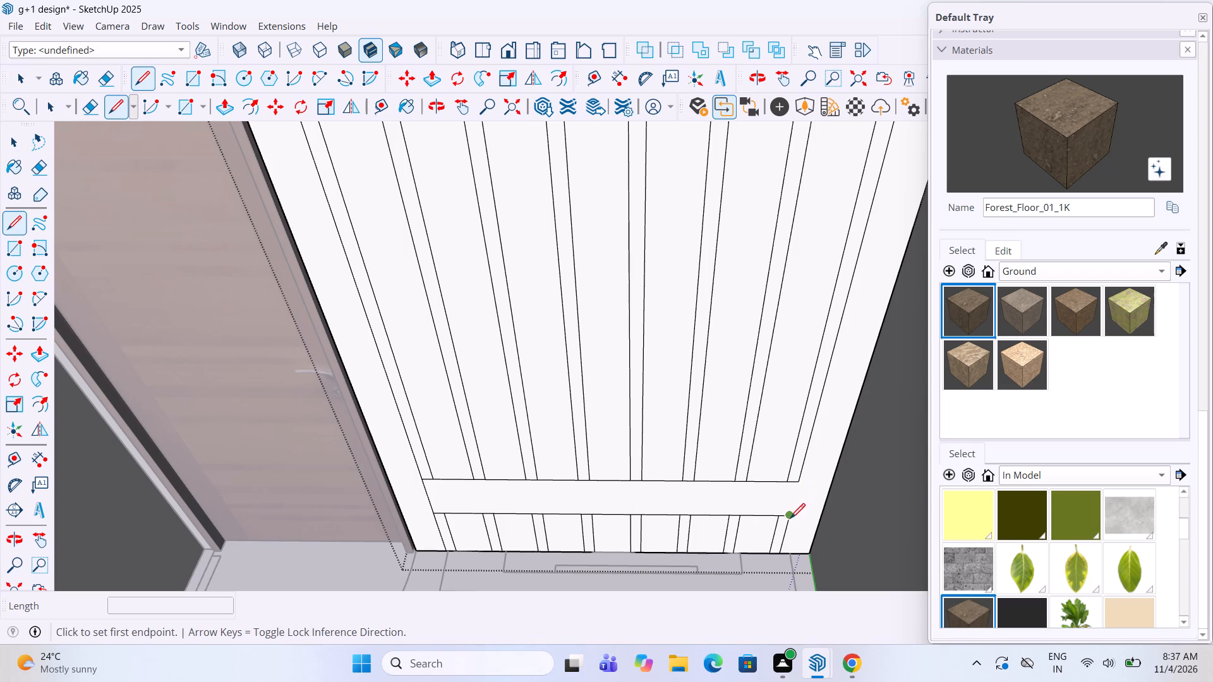
left_click(790, 519)
left_click(799, 481)
key("space")
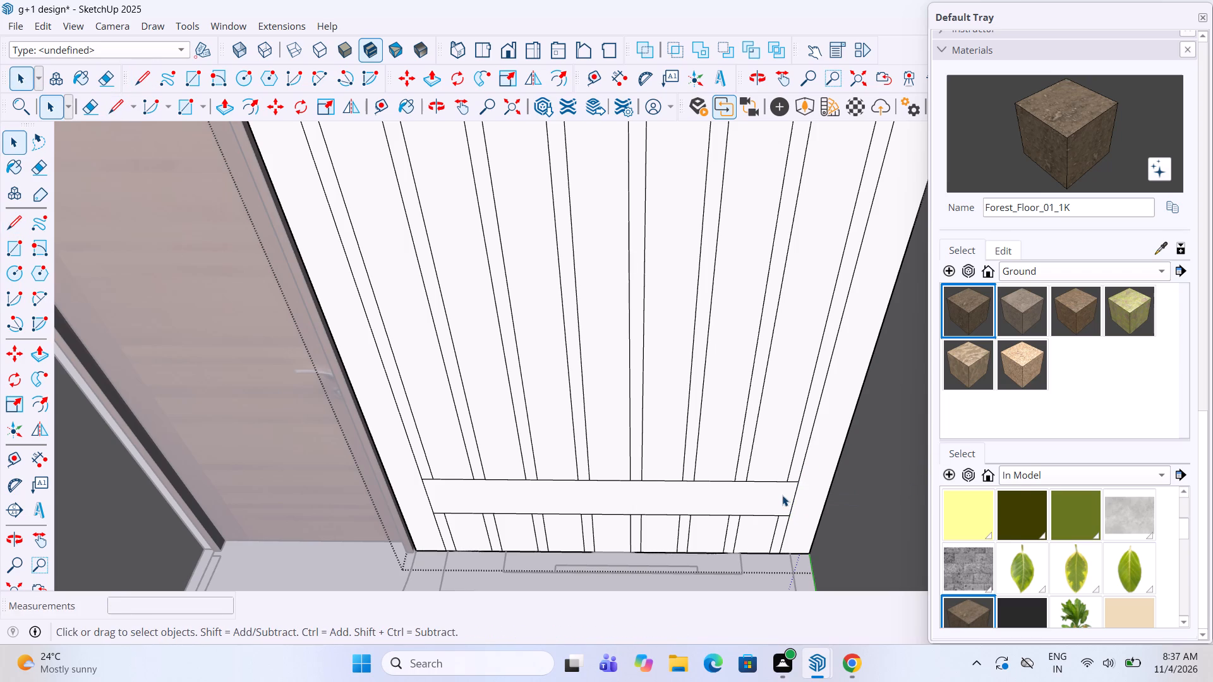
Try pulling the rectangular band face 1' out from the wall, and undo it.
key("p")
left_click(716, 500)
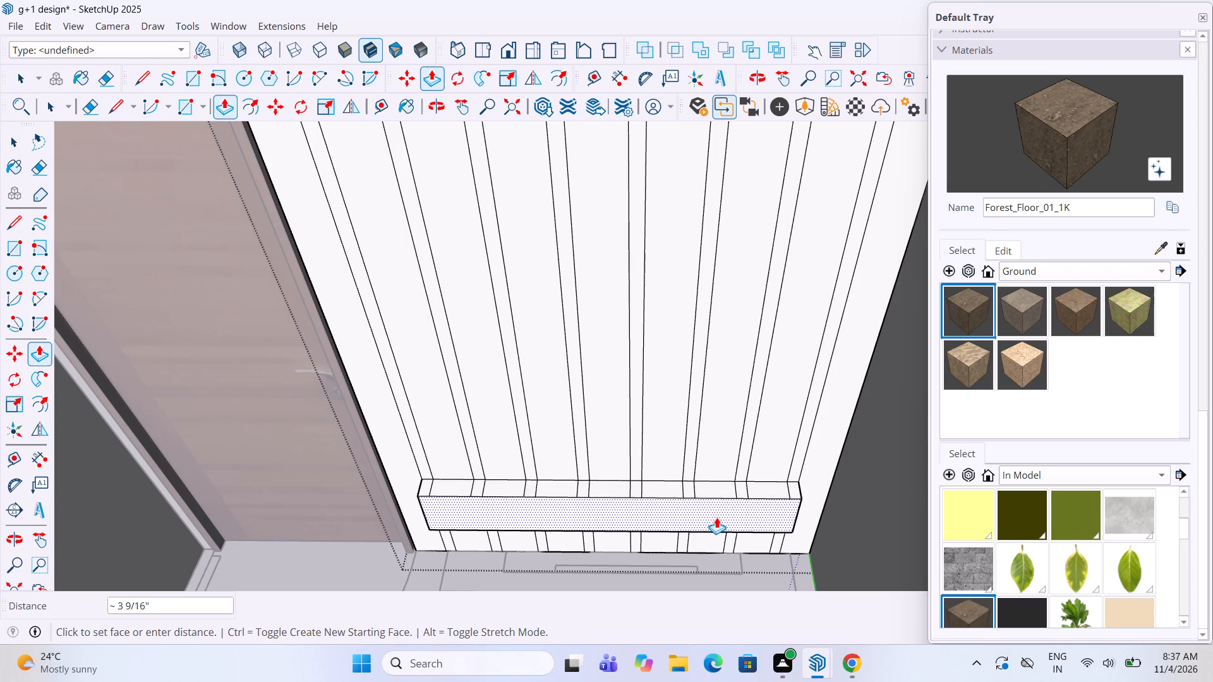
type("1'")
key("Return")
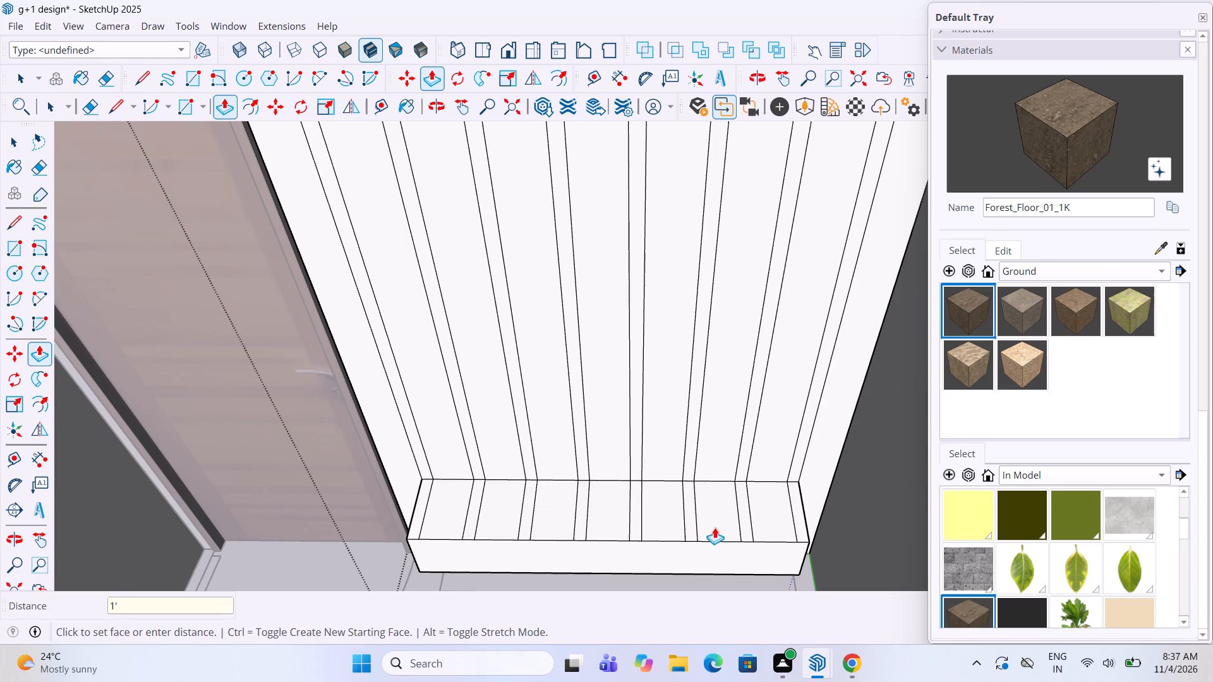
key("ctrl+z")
Pull the rectangular band face 6" out from the wall to form the TV ledge.
left_click(696, 495)
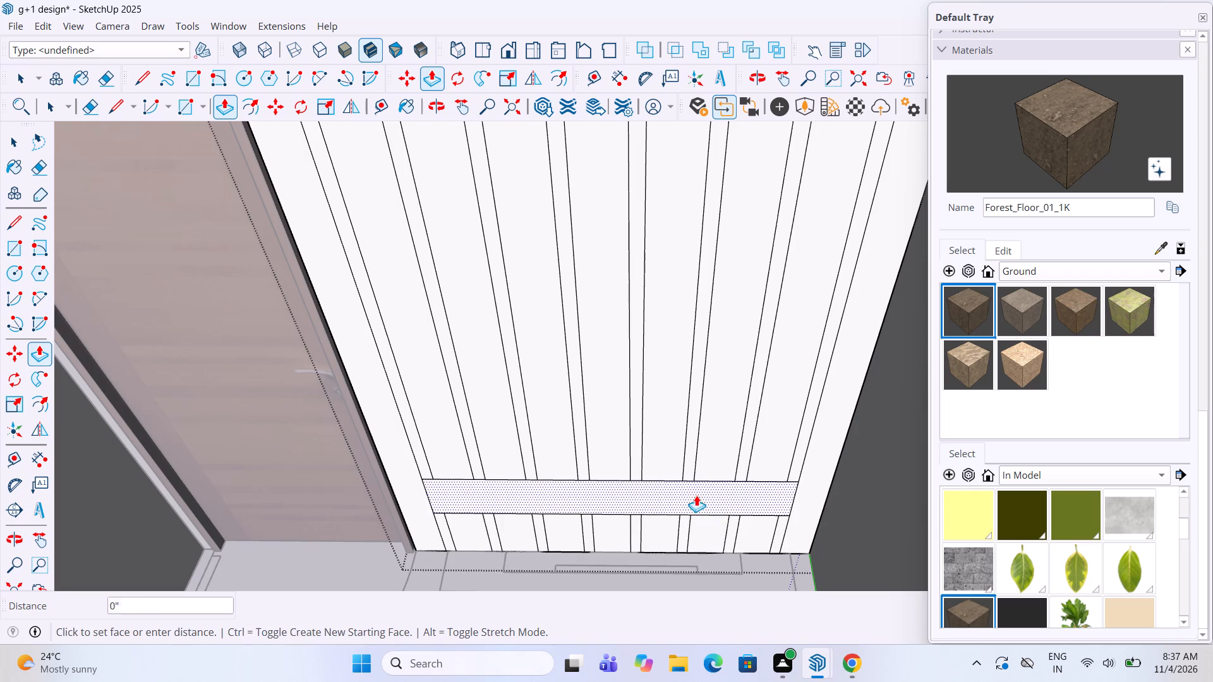
type("6\"")
key("Return")
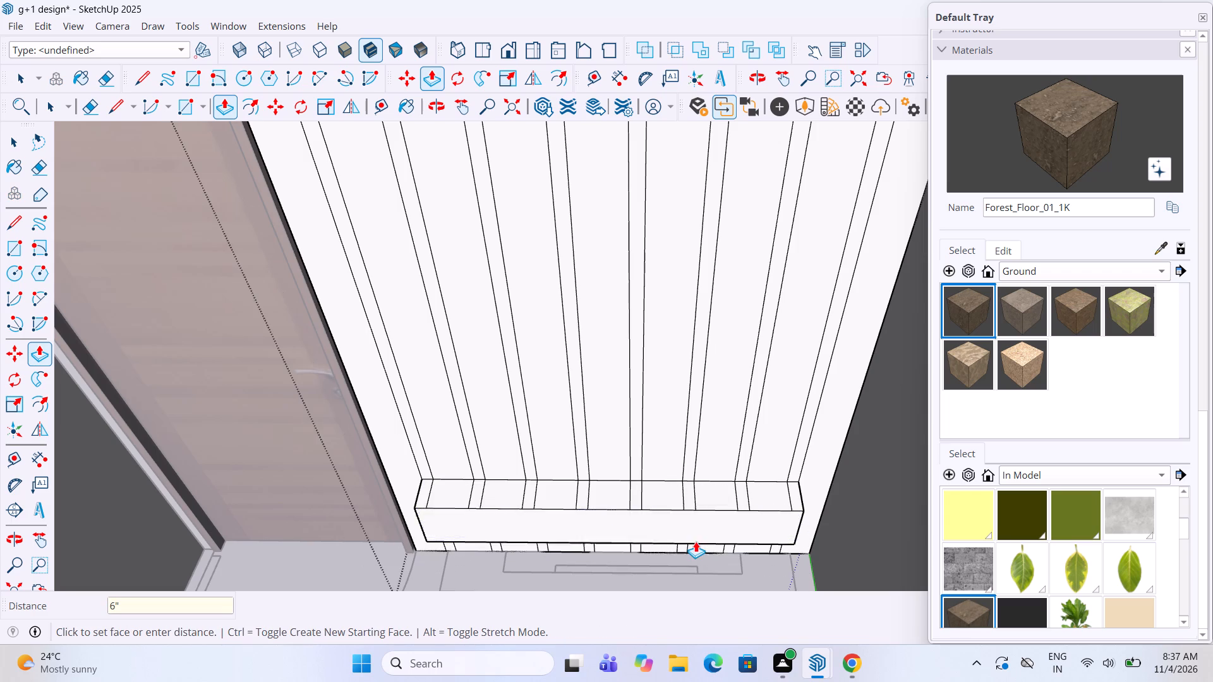
key("space")
scroll(721, 407, "down", 3)
scroll(715, 334, "down", 3)
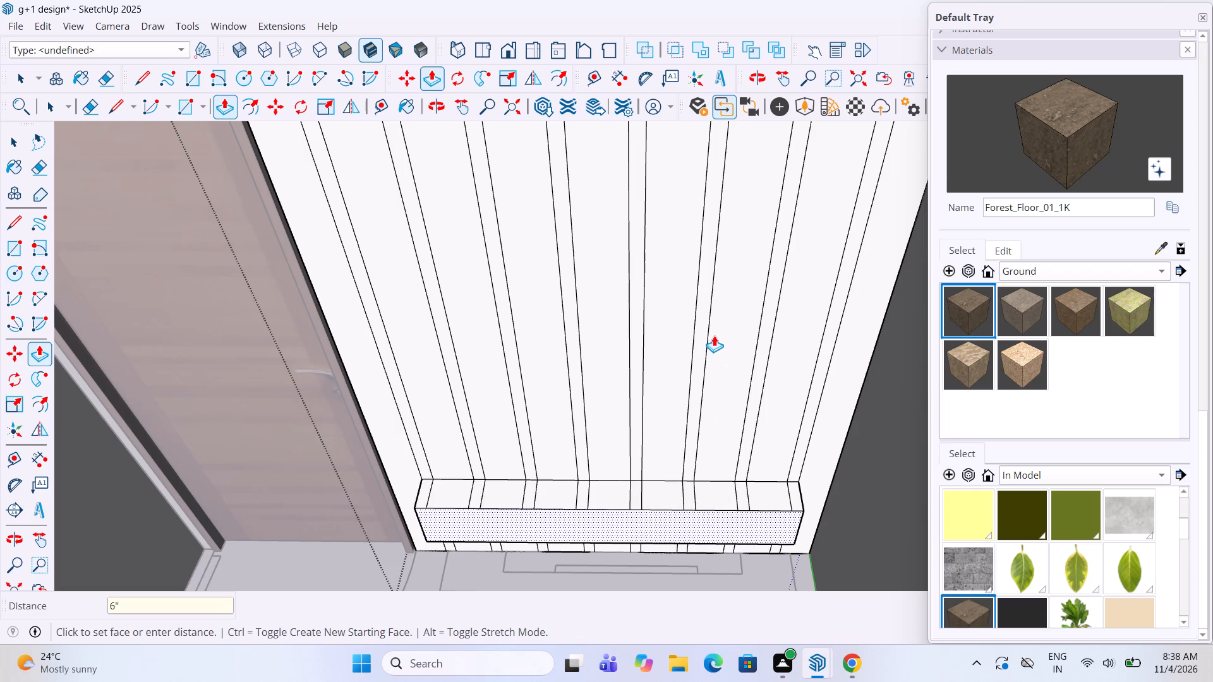
Erase all the strip lines running across the top face of the projecting ledge.
scroll(574, 476, "up", 4)
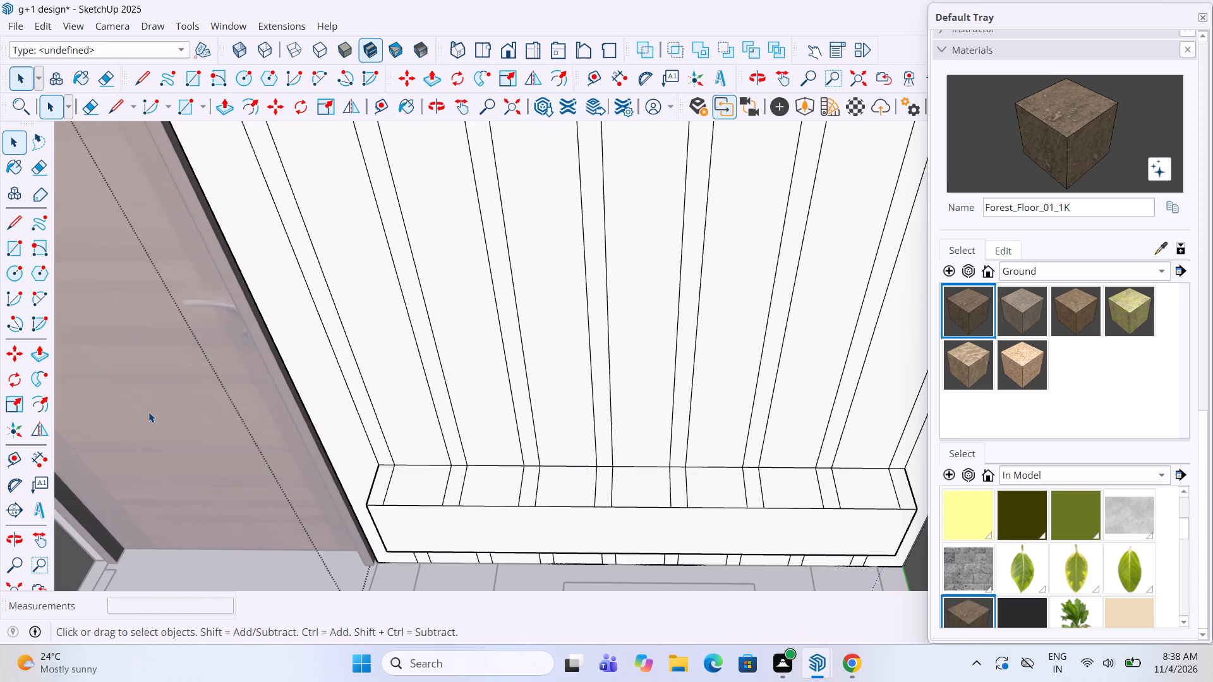
left_click(42, 161)
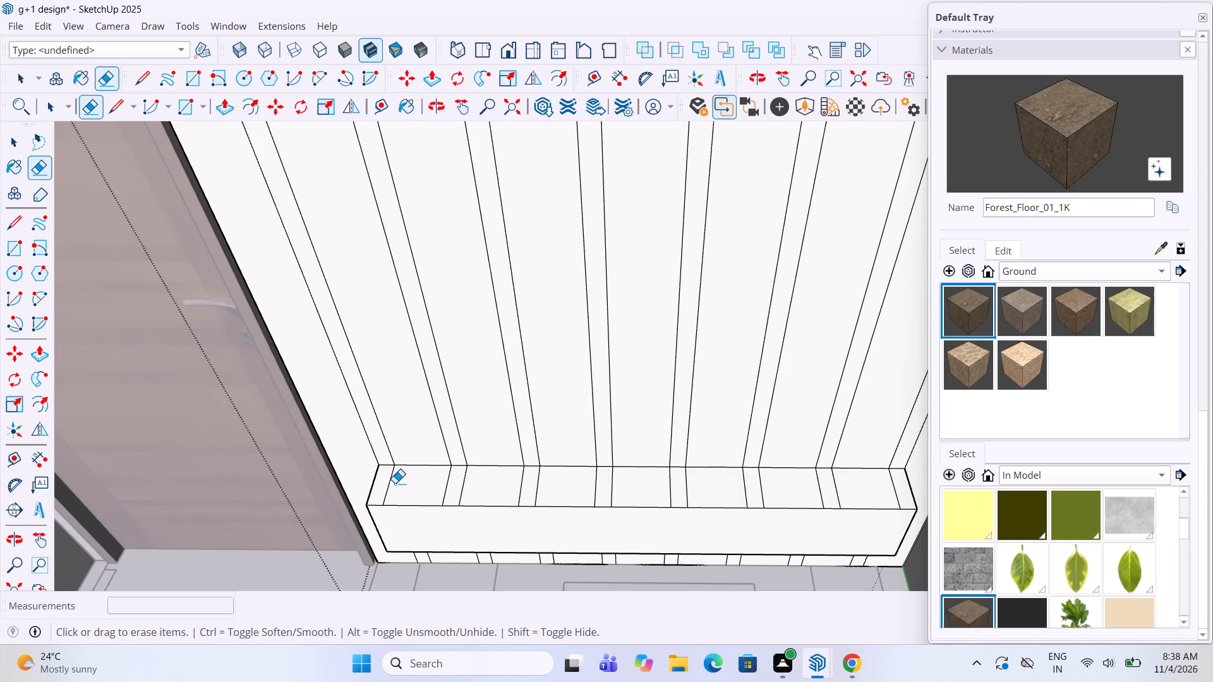
left_click_drag(387, 477, 610, 483)
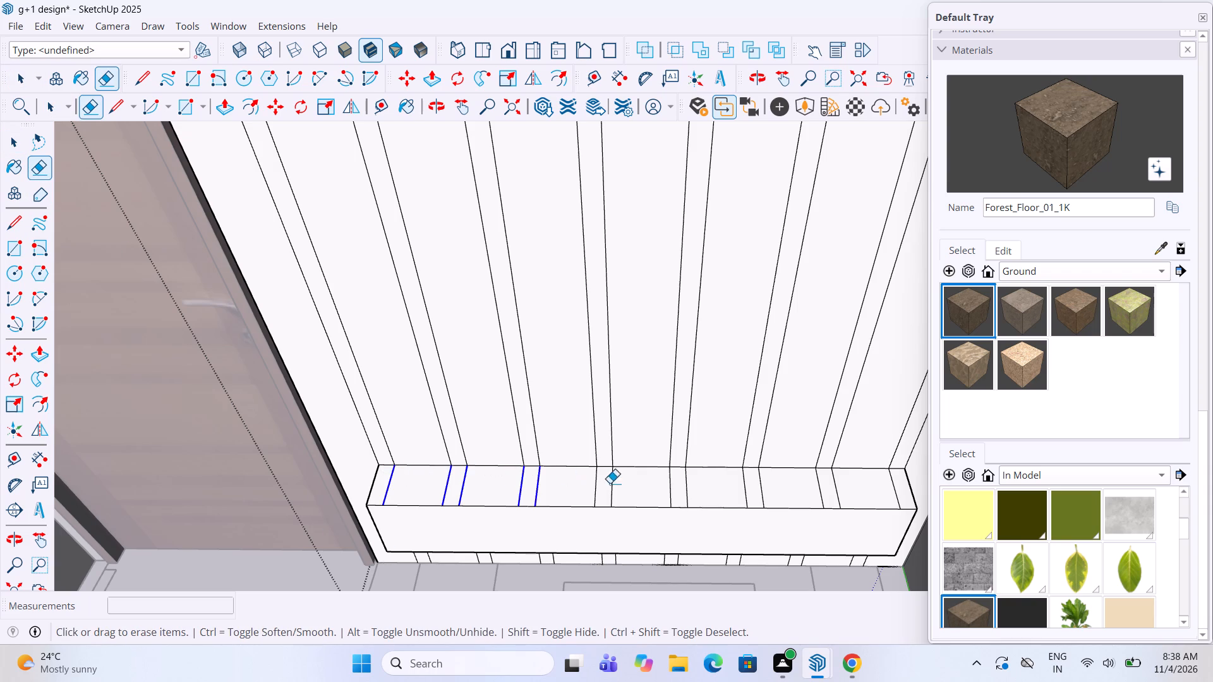
left_click_drag(610, 483, 900, 488)
scroll(251, 376, "down", 3)
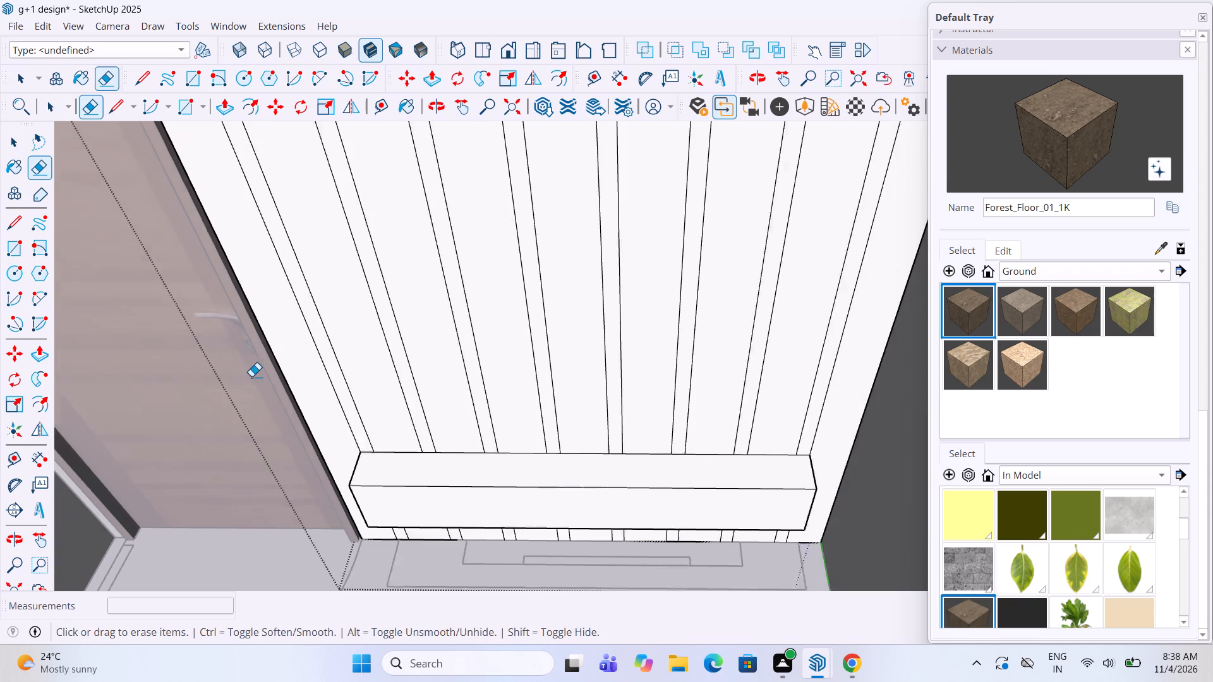
Erase the three door-side groups of strip lines on the underside of the ledge.
scroll(251, 376, "down", 1)
middle_click_drag(650, 476, 692, 191)
scroll(484, 234, "up", 3)
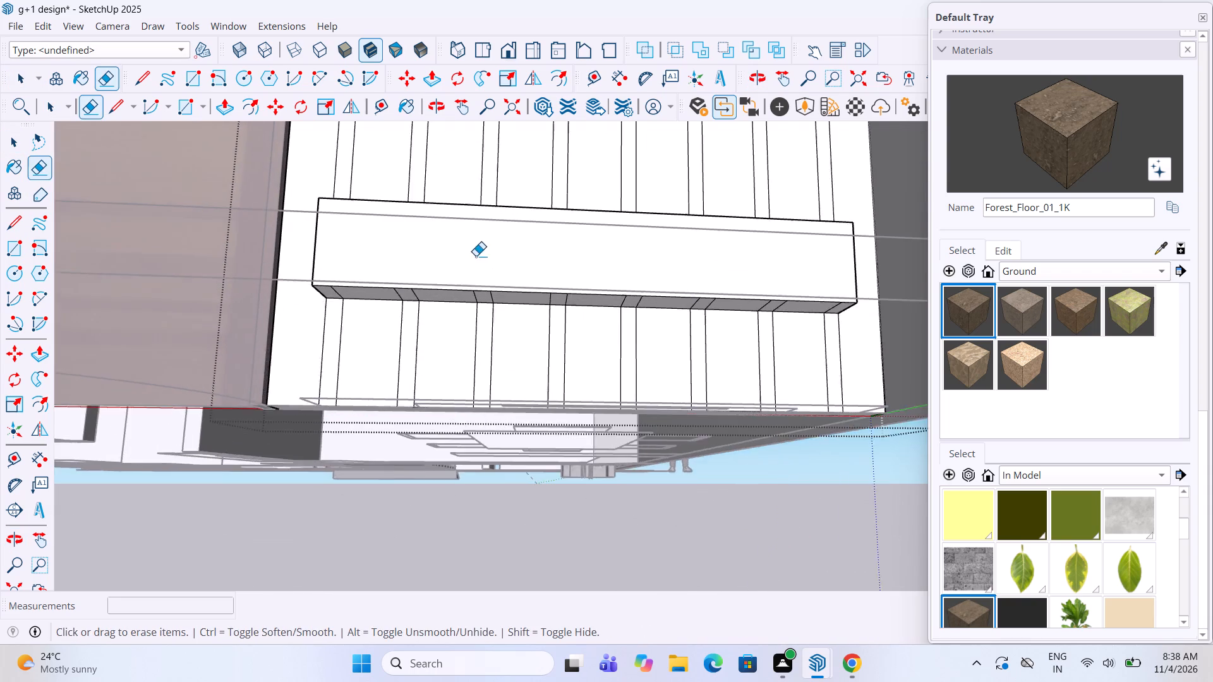
scroll(476, 256, "up", 1)
middle_click_drag(475, 253, 468, 191)
left_click_drag(322, 262, 412, 263)
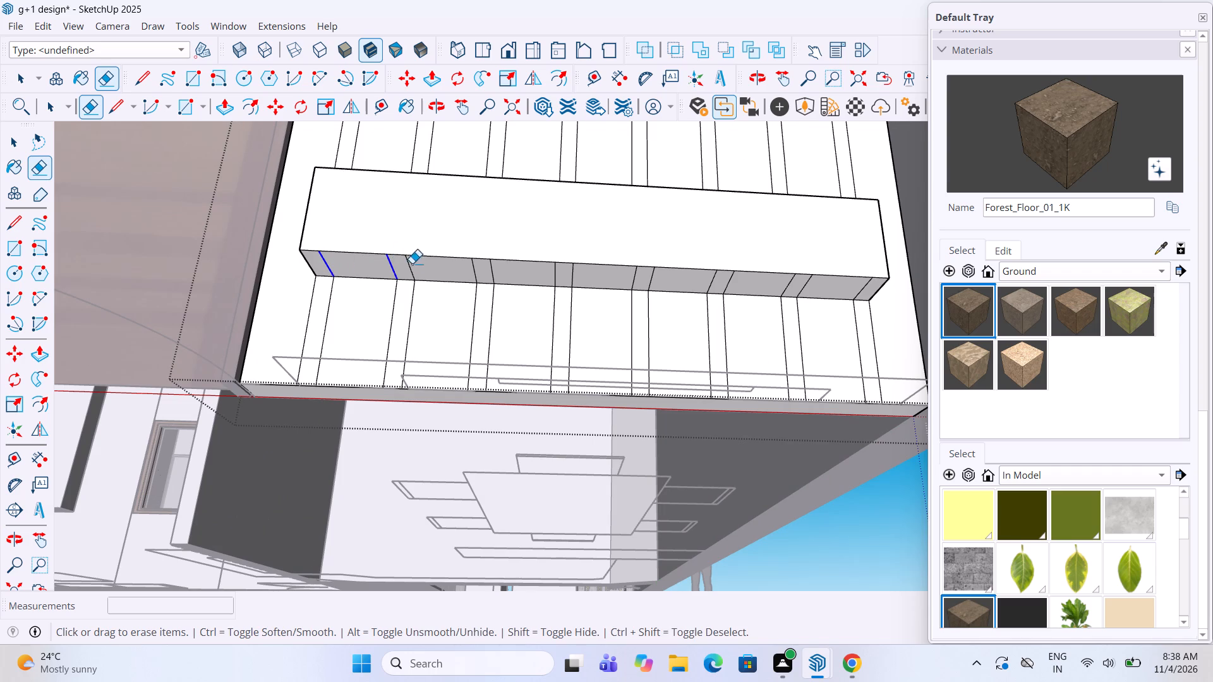
left_click_drag(412, 263, 538, 278)
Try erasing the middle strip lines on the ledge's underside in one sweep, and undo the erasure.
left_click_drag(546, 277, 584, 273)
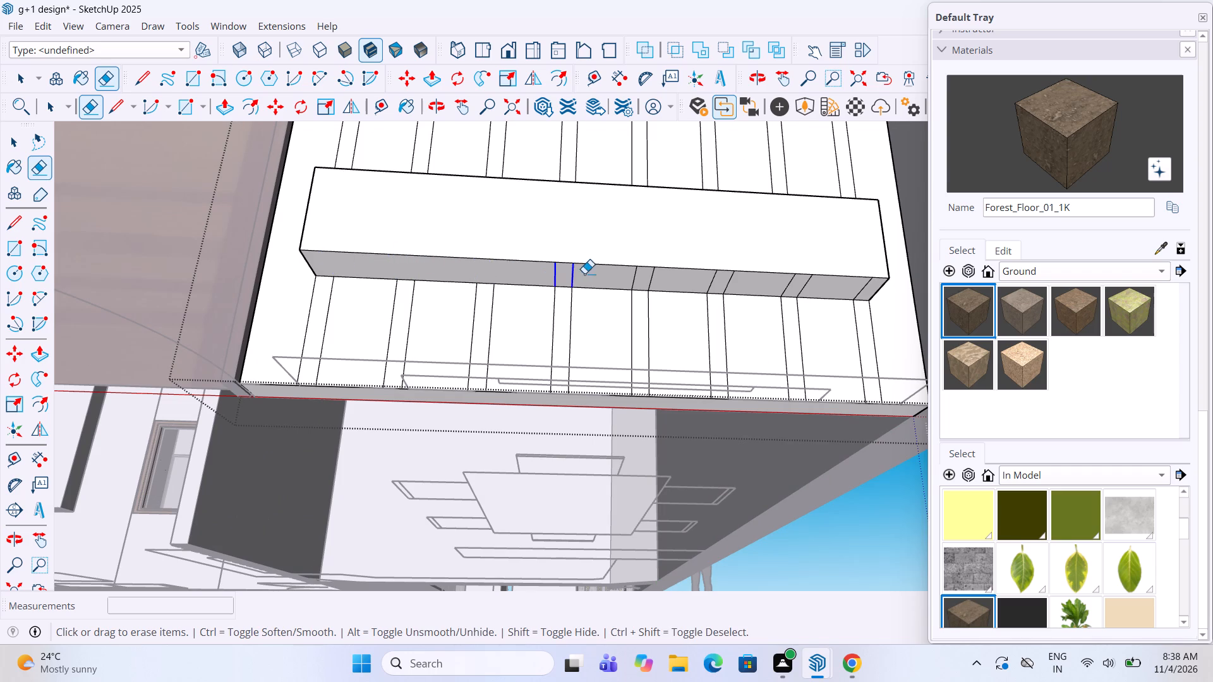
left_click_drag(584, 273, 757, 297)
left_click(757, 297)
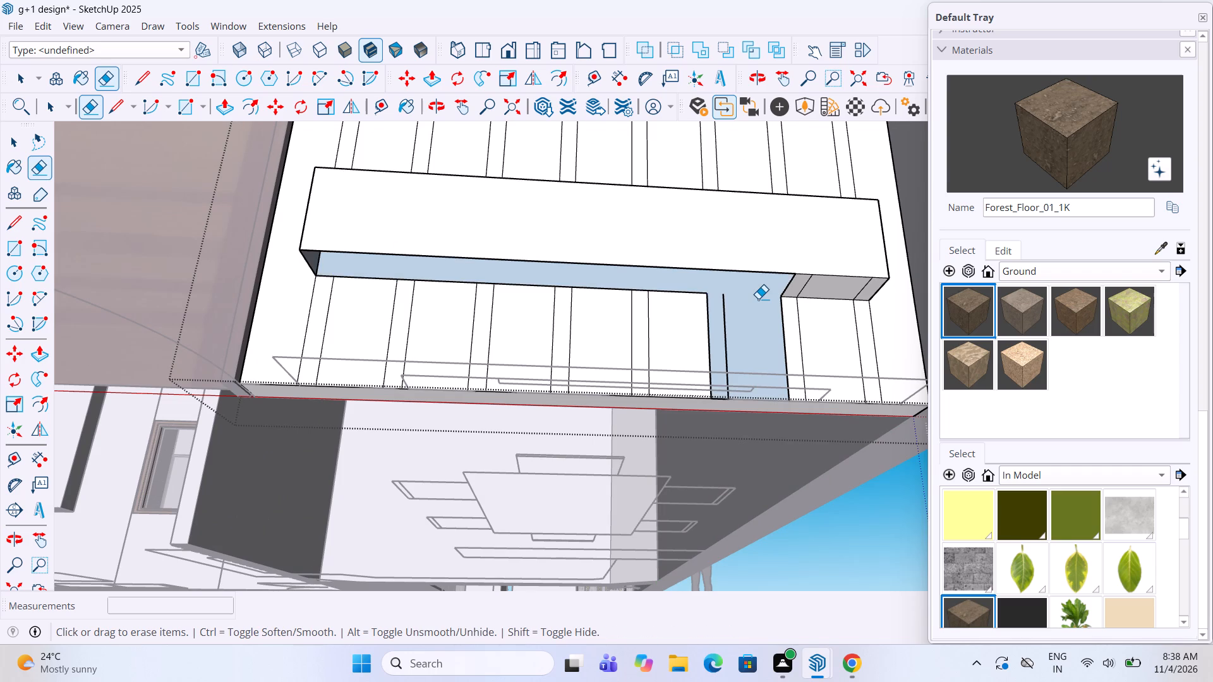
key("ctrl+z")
Erase all the remaining strip lines on the underside of the projecting ledge.
left_click_drag(871, 287, 859, 287)
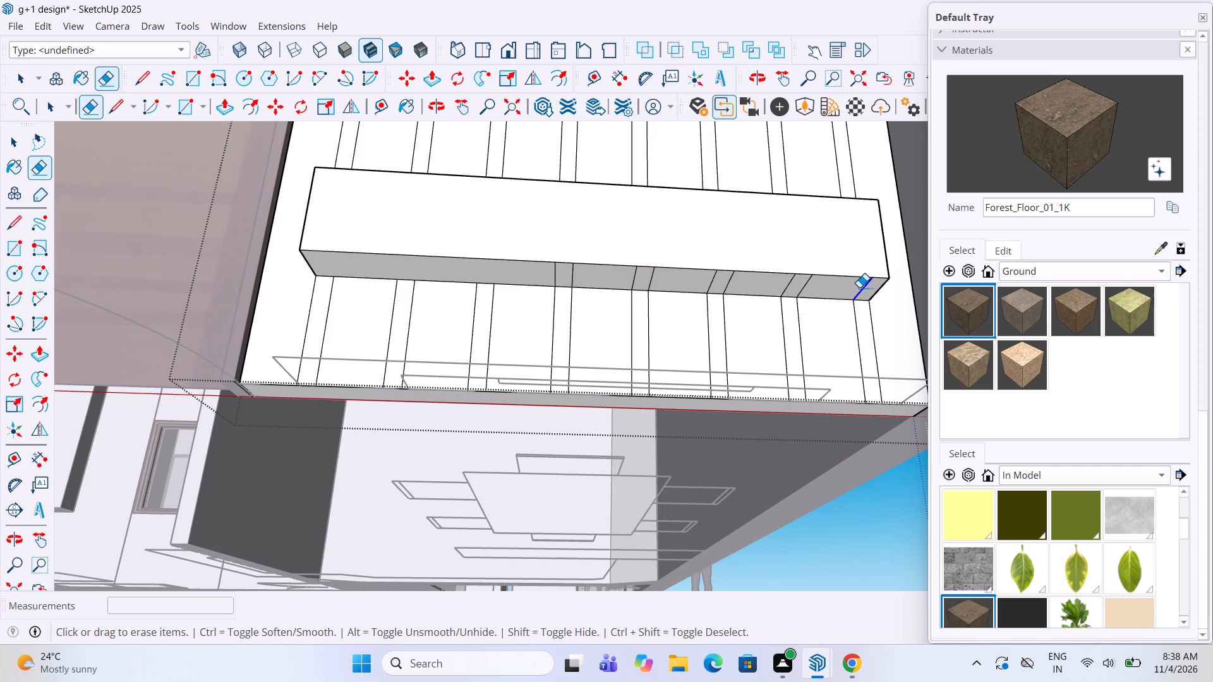
left_click_drag(859, 287, 694, 279)
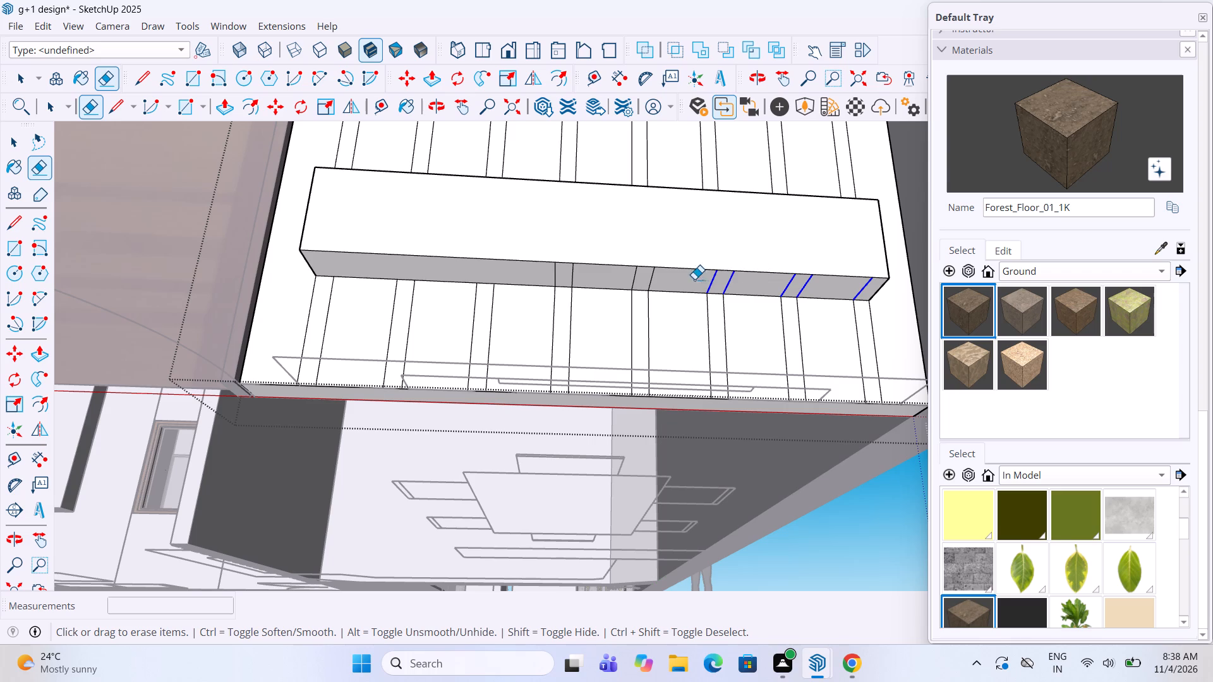
left_click_drag(694, 279, 545, 280)
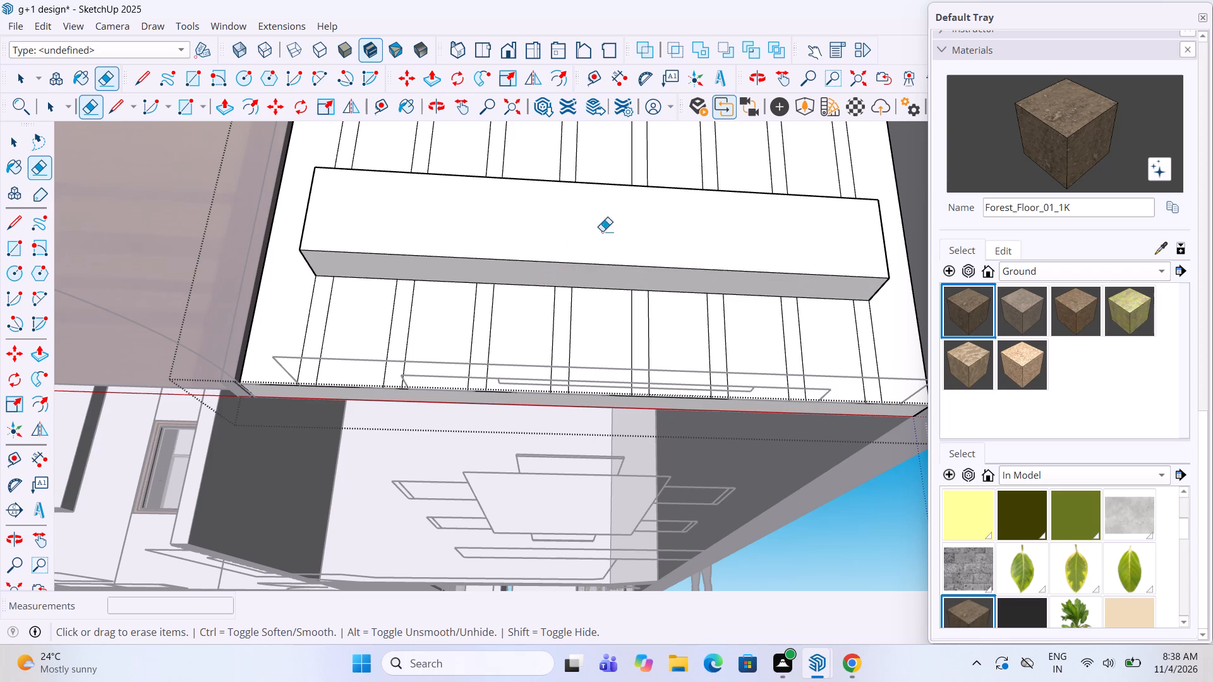
key("Escape")
Push the ledge's top face down to reduce the ledge's height.
middle_click_drag(631, 205, 611, 610)
middle_click_drag(608, 407, 603, 438)
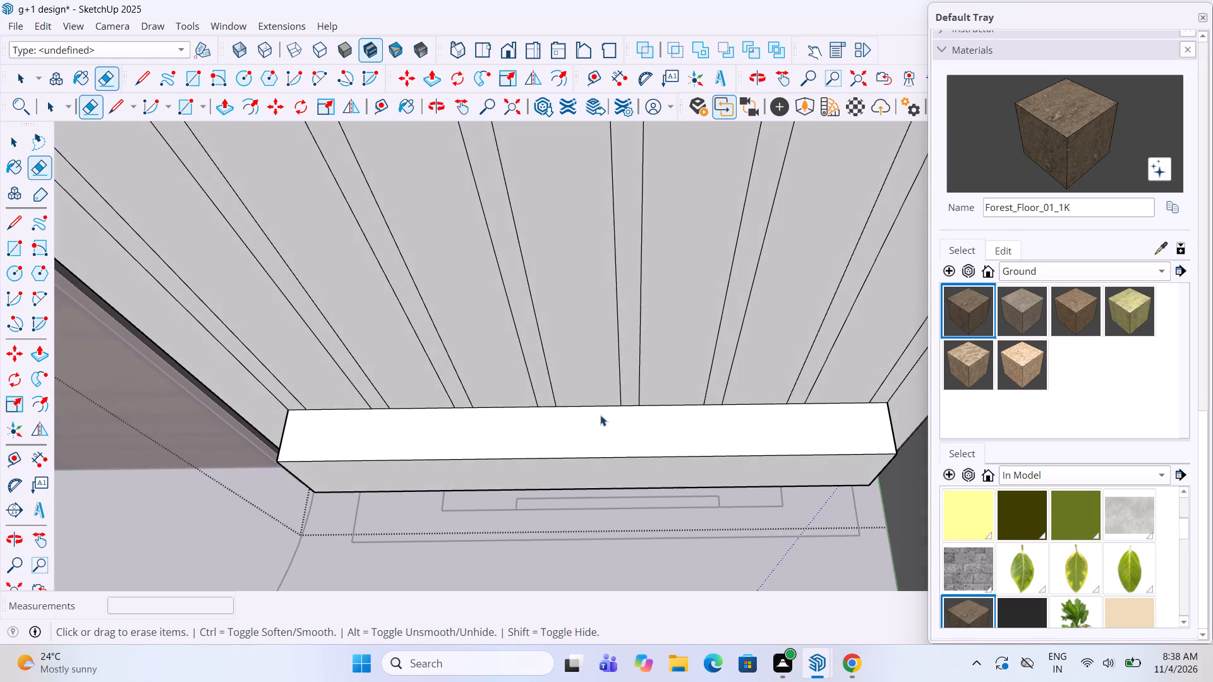
key("space")
scroll(600, 404, "down", 3)
middle_click_drag(586, 392, 560, 374)
scroll(609, 275, "down", 5)
scroll(610, 350, "up", 2)
middle_click_drag(611, 350, 619, 296)
scroll(579, 335, "up", 2)
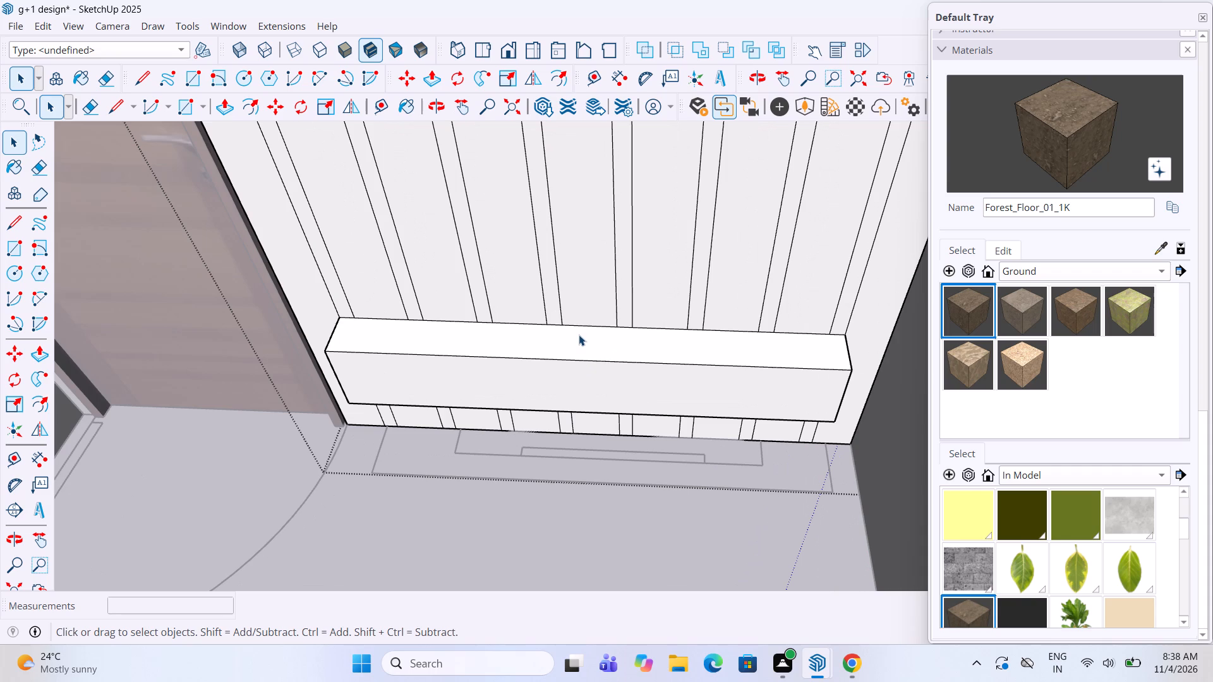
middle_click_drag(581, 341, 588, 358)
key("p")
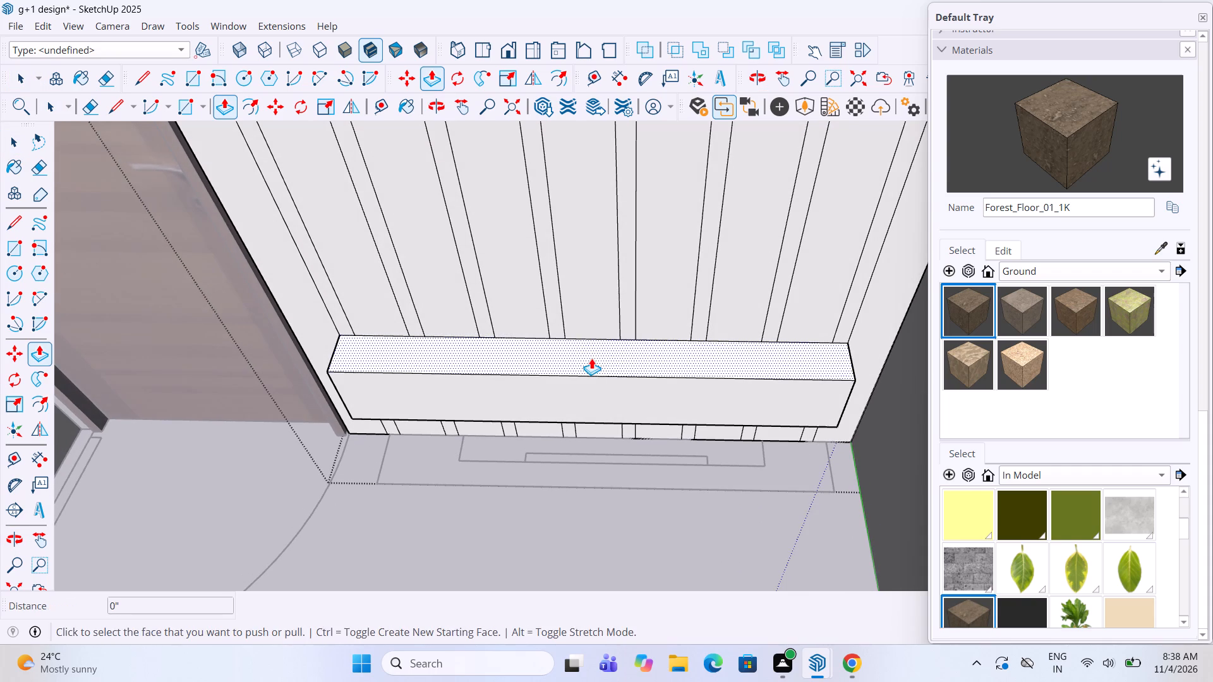
left_click(591, 358)
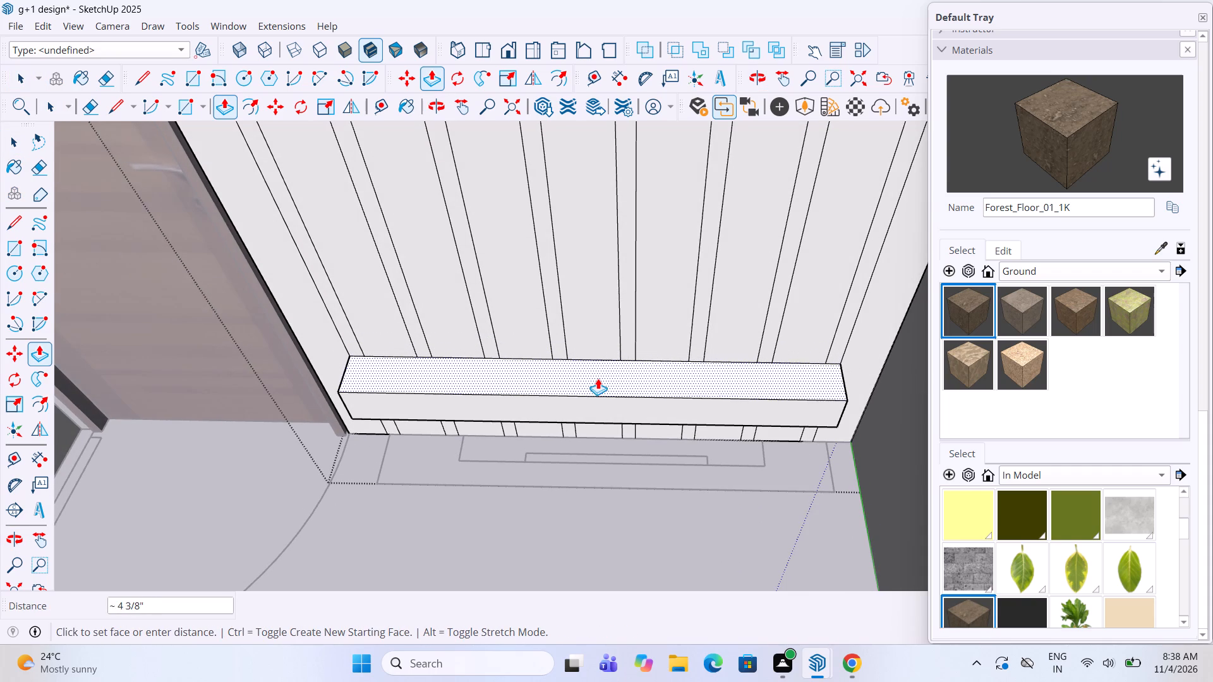
left_click(598, 371)
key("space")
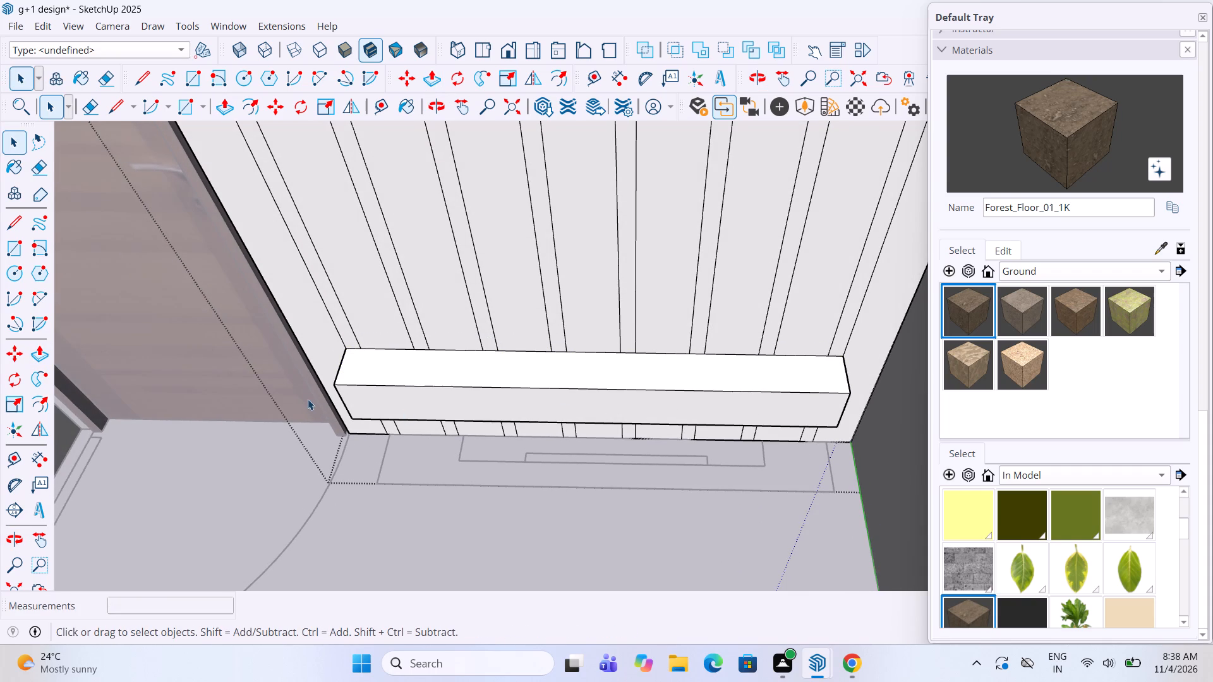
Offset the outline of the ledge's front face inward by about 7/8" to form a narrow border.
middle_click_drag(309, 392, 325, 268)
scroll(325, 269, "up", 2)
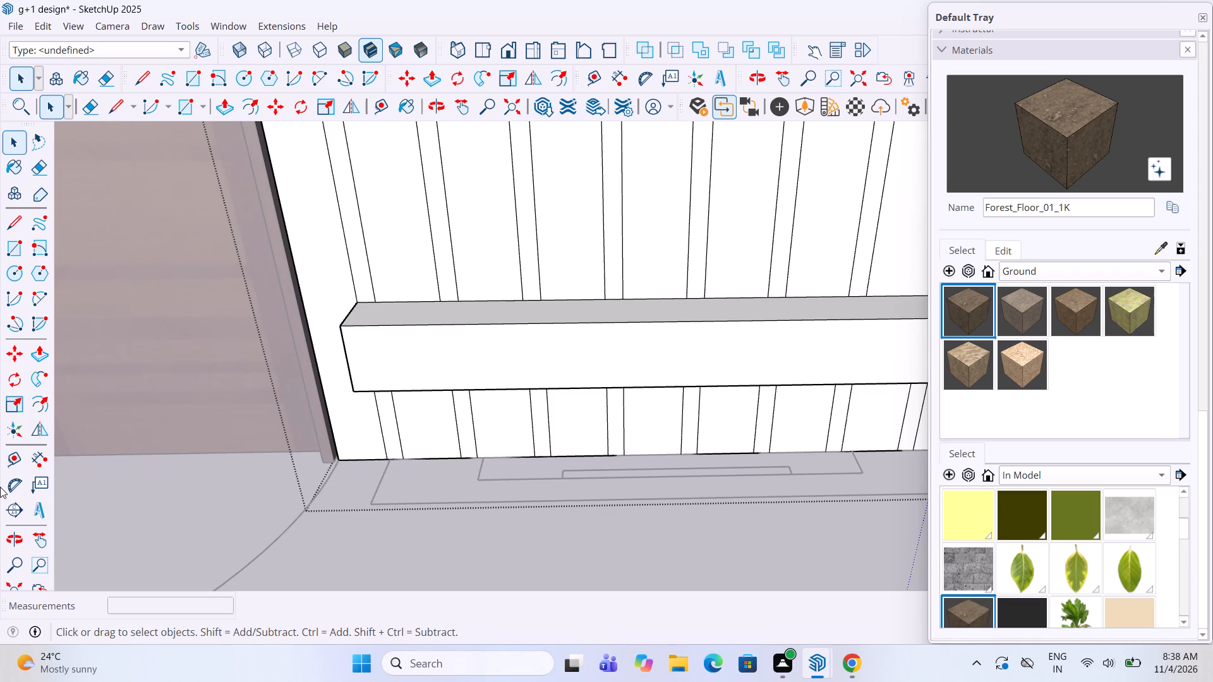
left_click(34, 407)
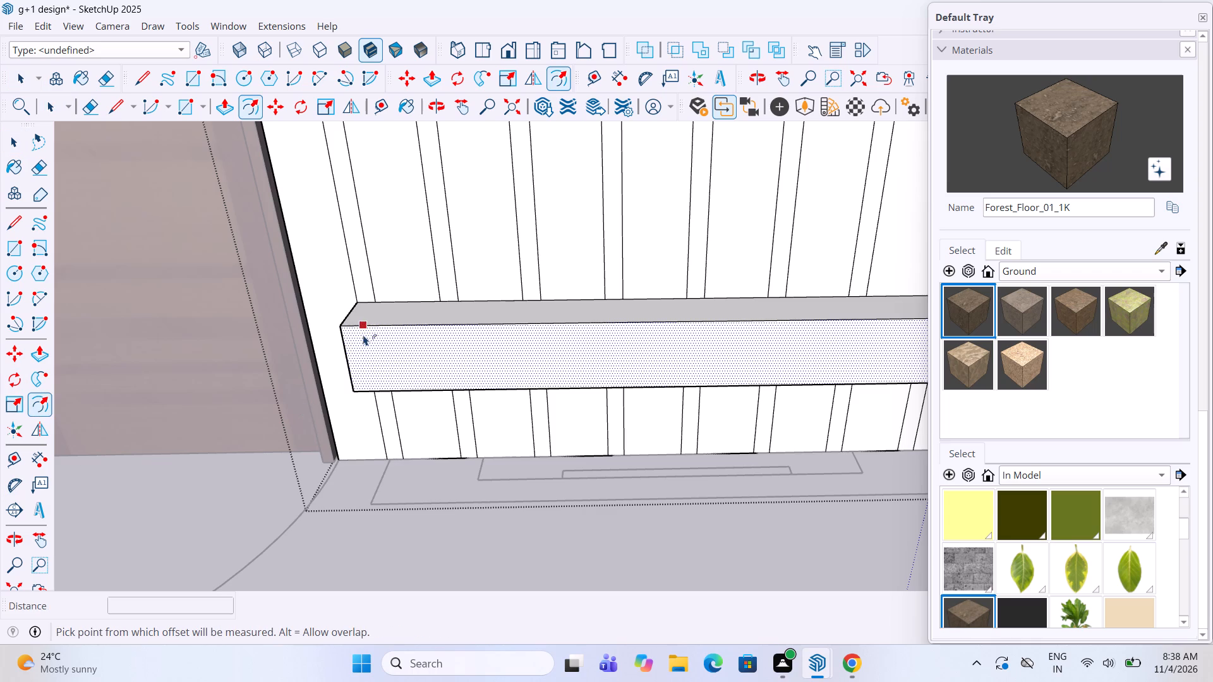
left_click(355, 347)
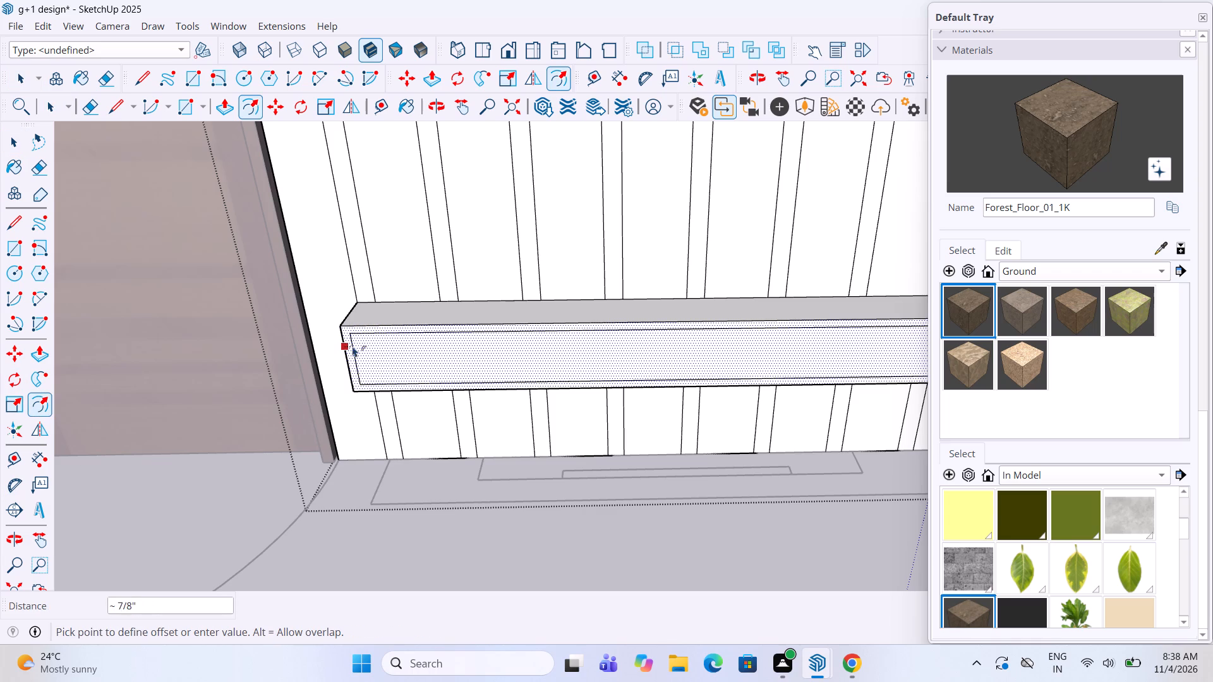
double_click(351, 344)
scroll(308, 355, "down", 4)
scroll(803, 292, "up", 2)
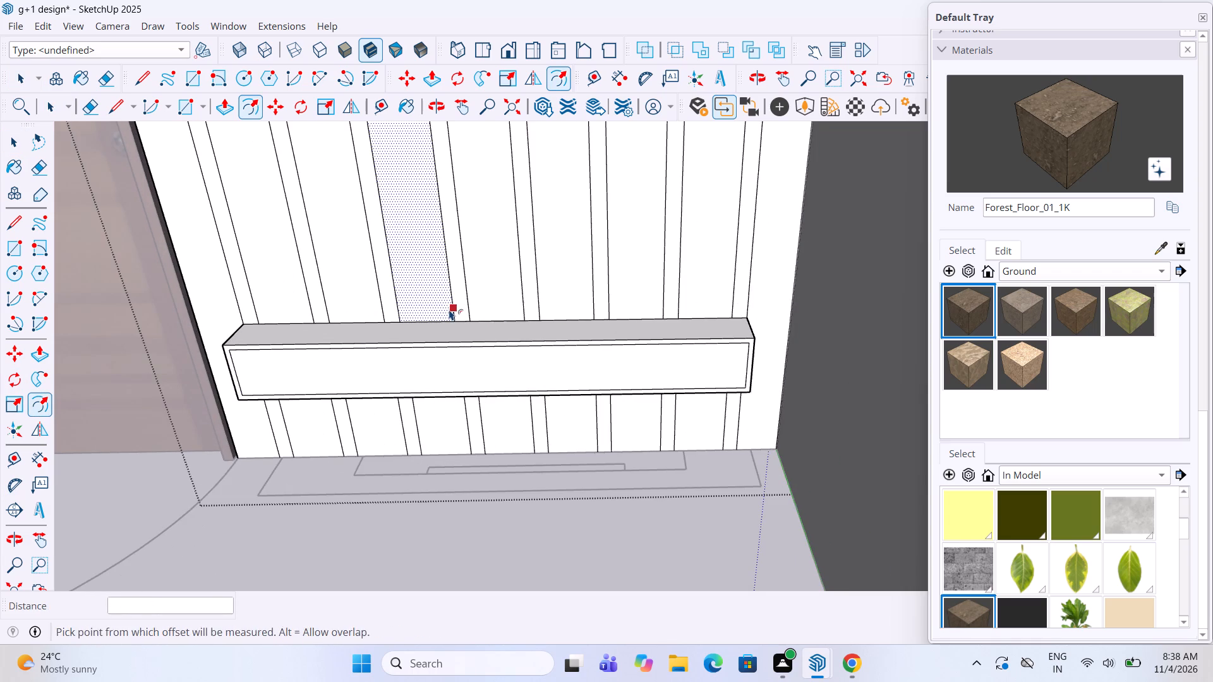
key("space")
Draw a vertical line at the middle of the ledge's inset front panel, between its upper and lower edges.
left_click(18, 230)
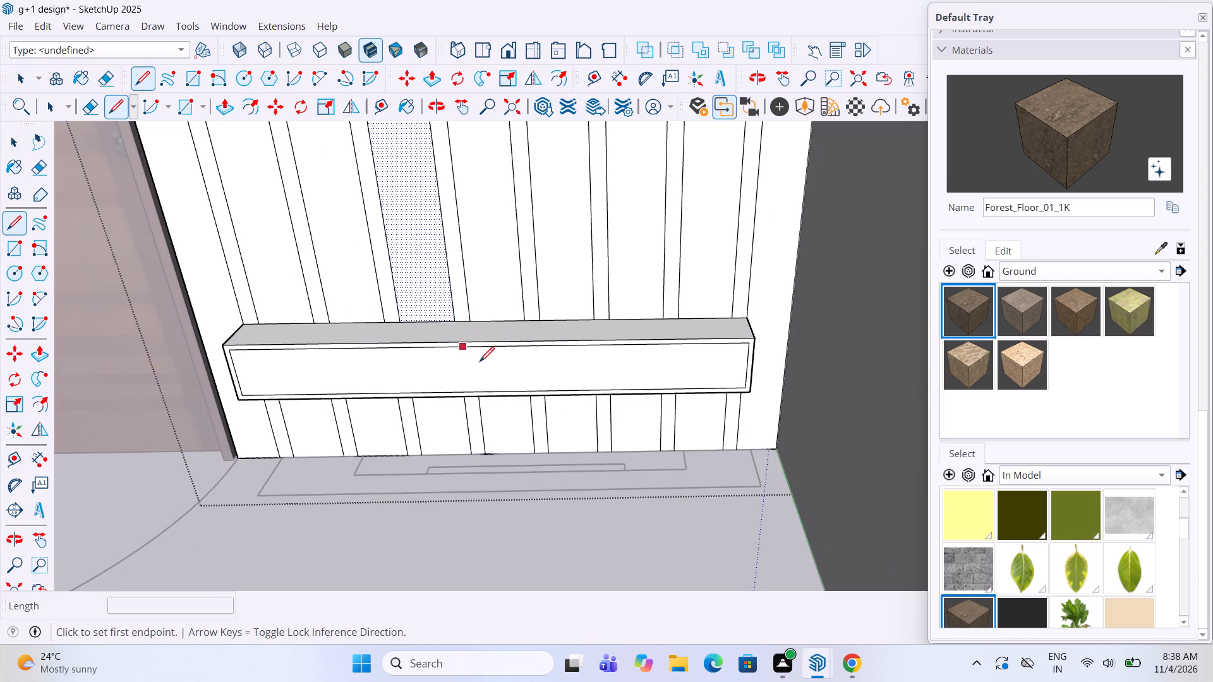
left_click(482, 391)
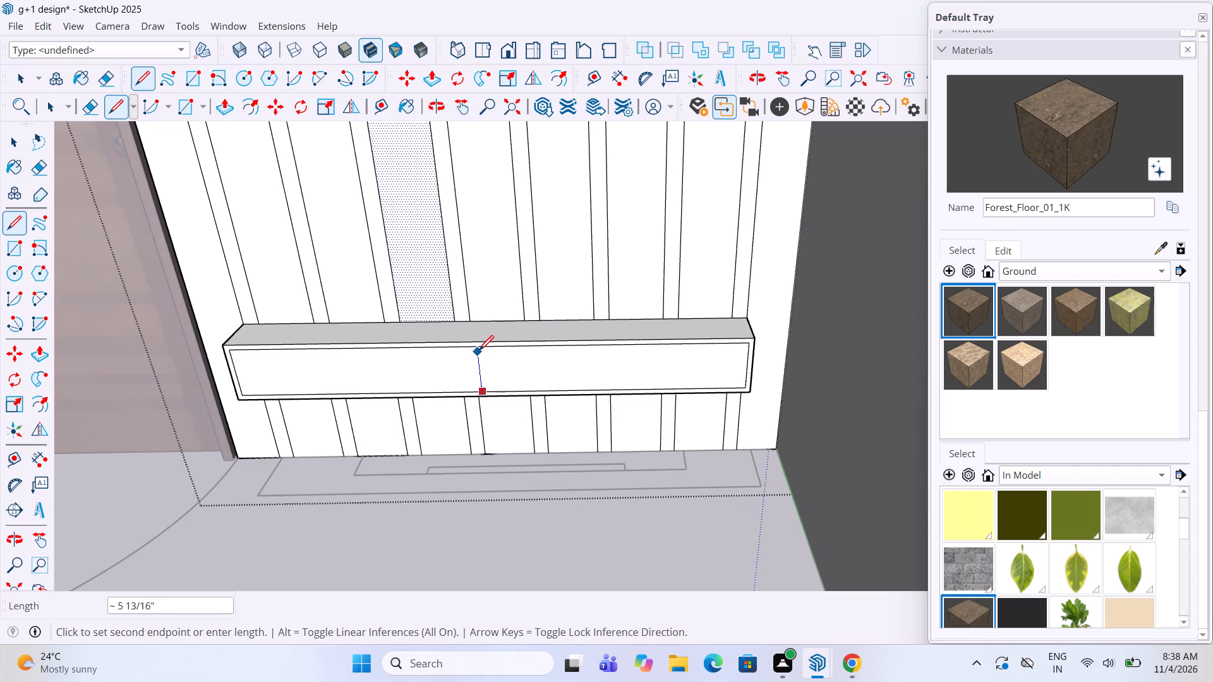
left_click(478, 347)
key("space")
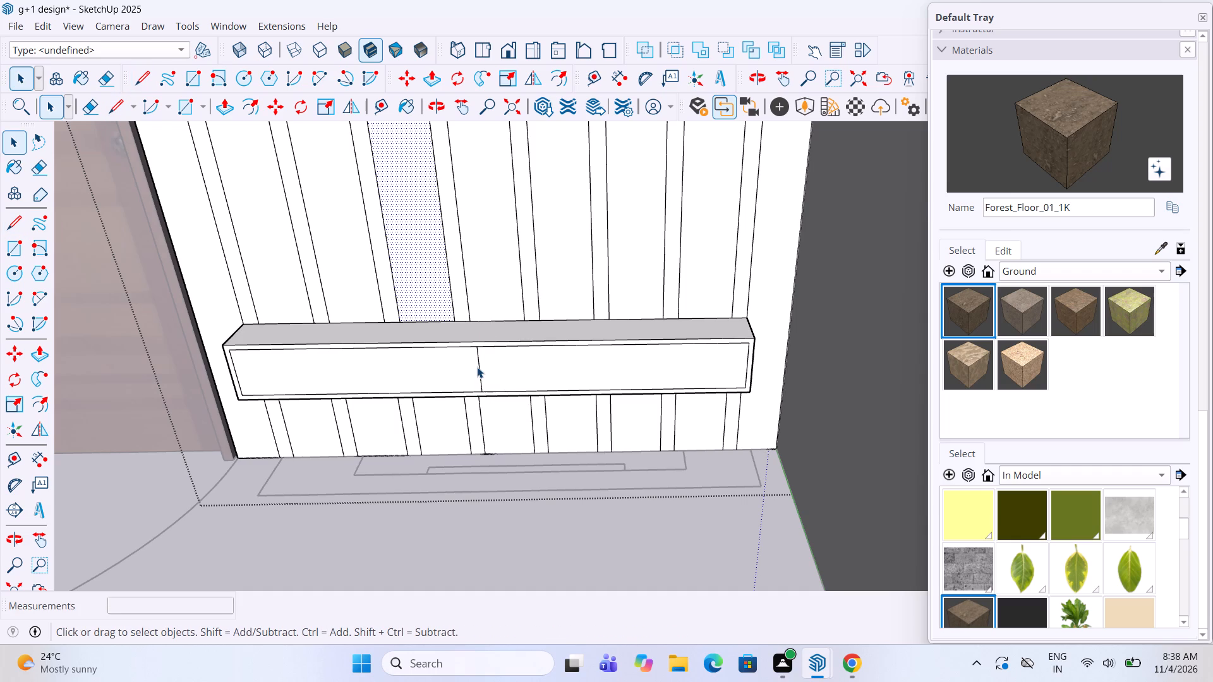
Copy the vertical centre line a short distance away from the door to form a thin divider on the ledge's front.
left_click(477, 367)
left_click(480, 371)
key("m")
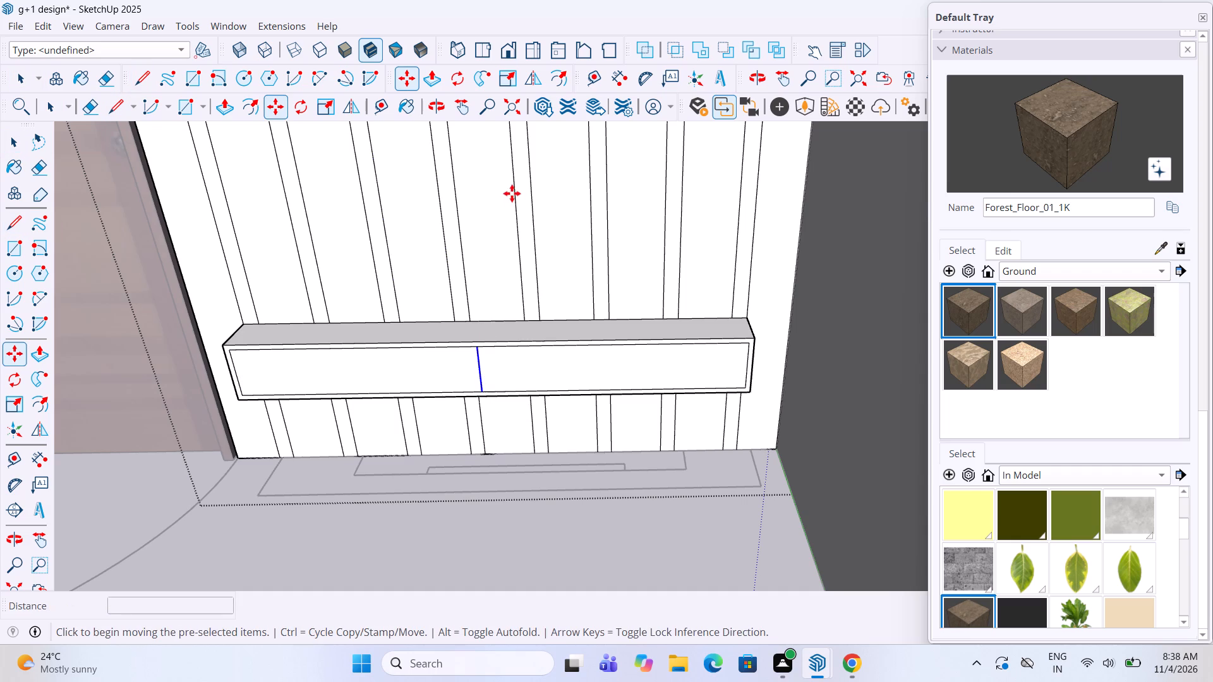
scroll(478, 340, "up", 3)
left_click(485, 366)
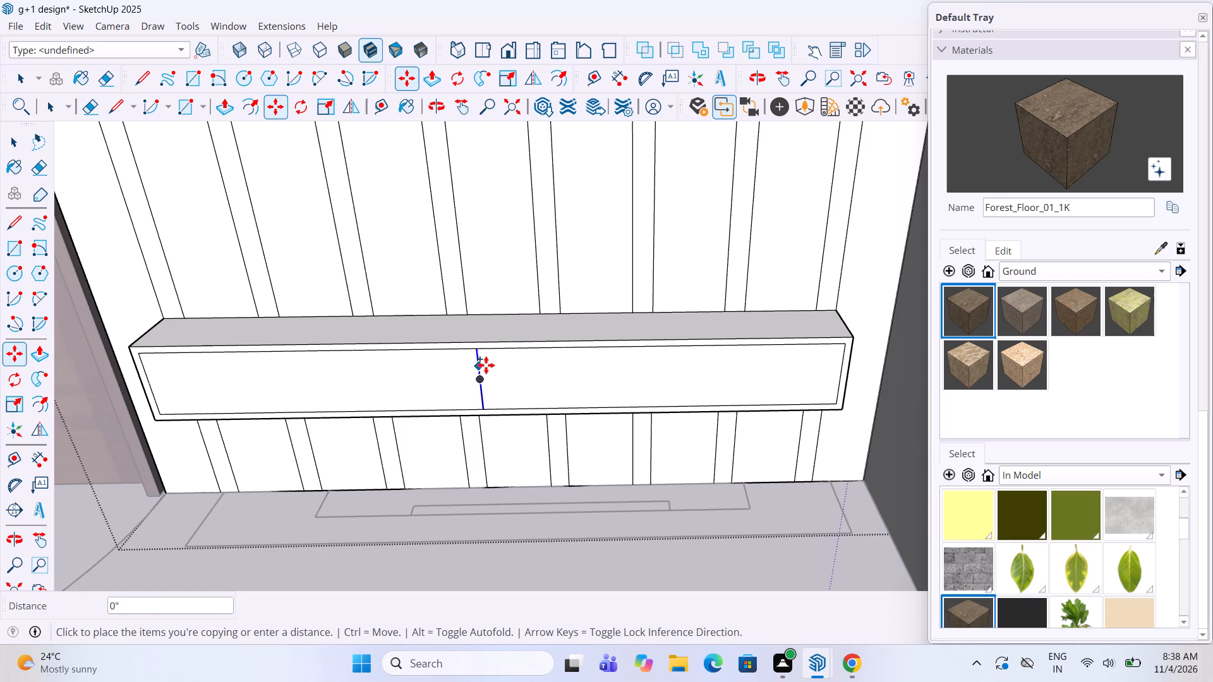
scroll(488, 365, "up", 12)
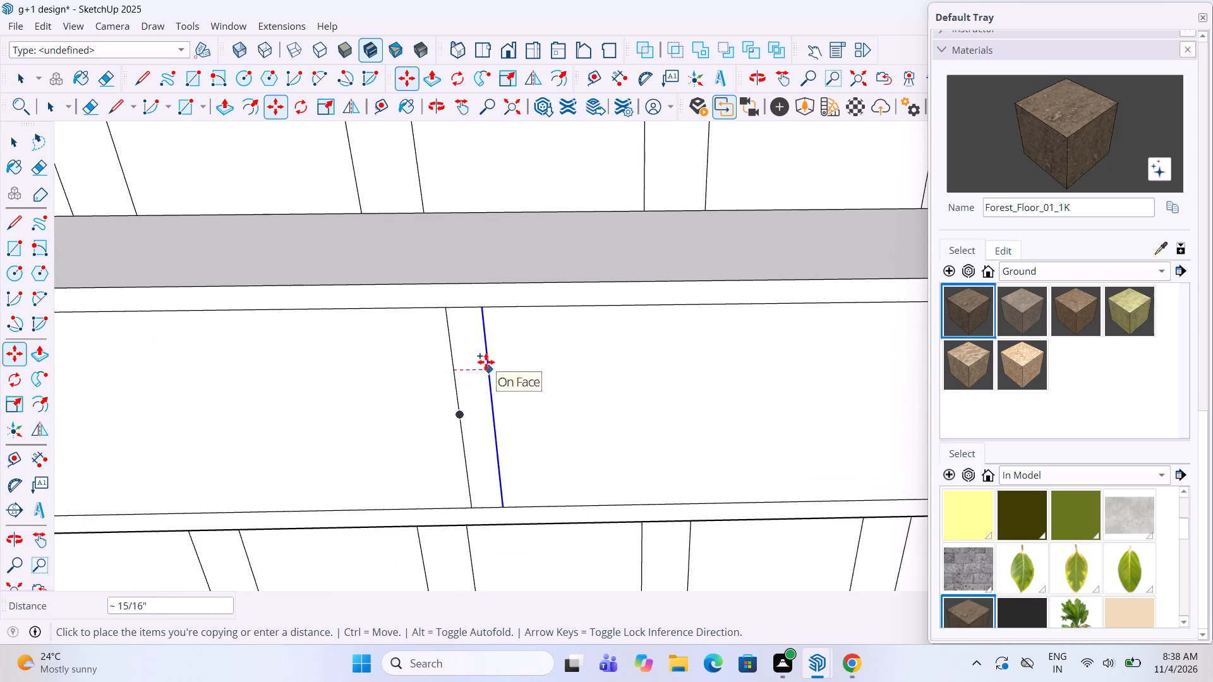
left_click(474, 368)
key("space")
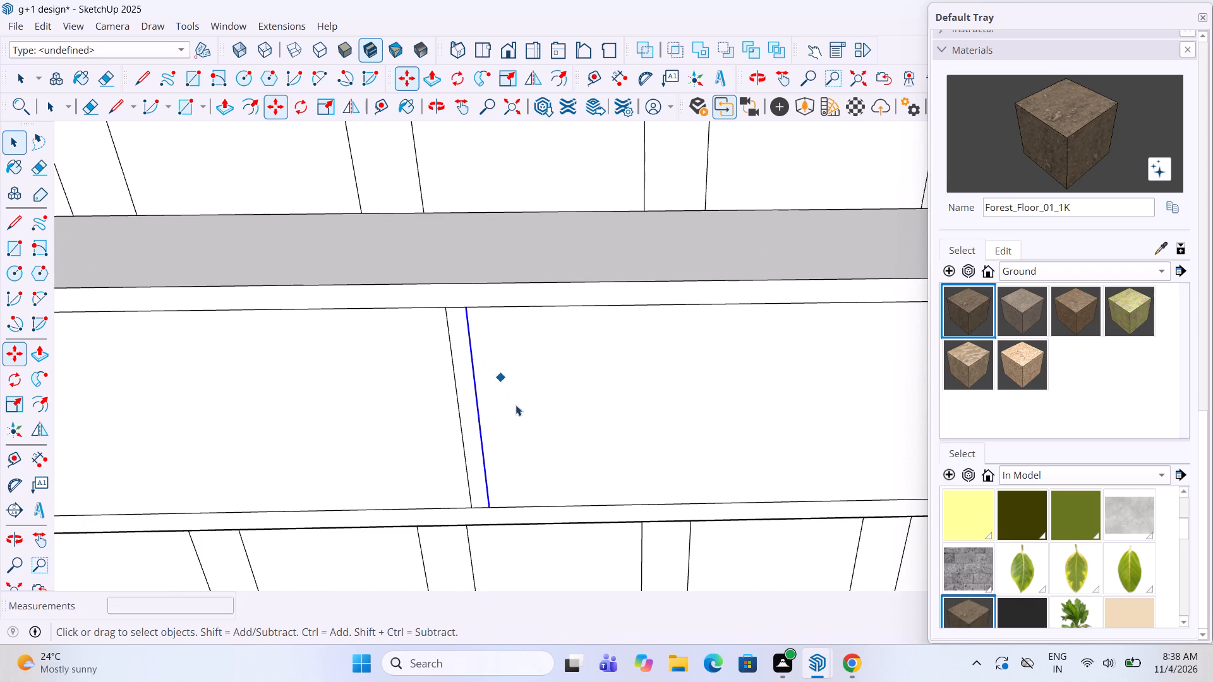
Select the ledge's front panel farther from the door, then exit editing of the TV wall group.
double_click(528, 423)
scroll(541, 347, "down", 9)
middle_click_drag(591, 222, 589, 335)
scroll(589, 335, "up", 1)
scroll(584, 328, "down", 3)
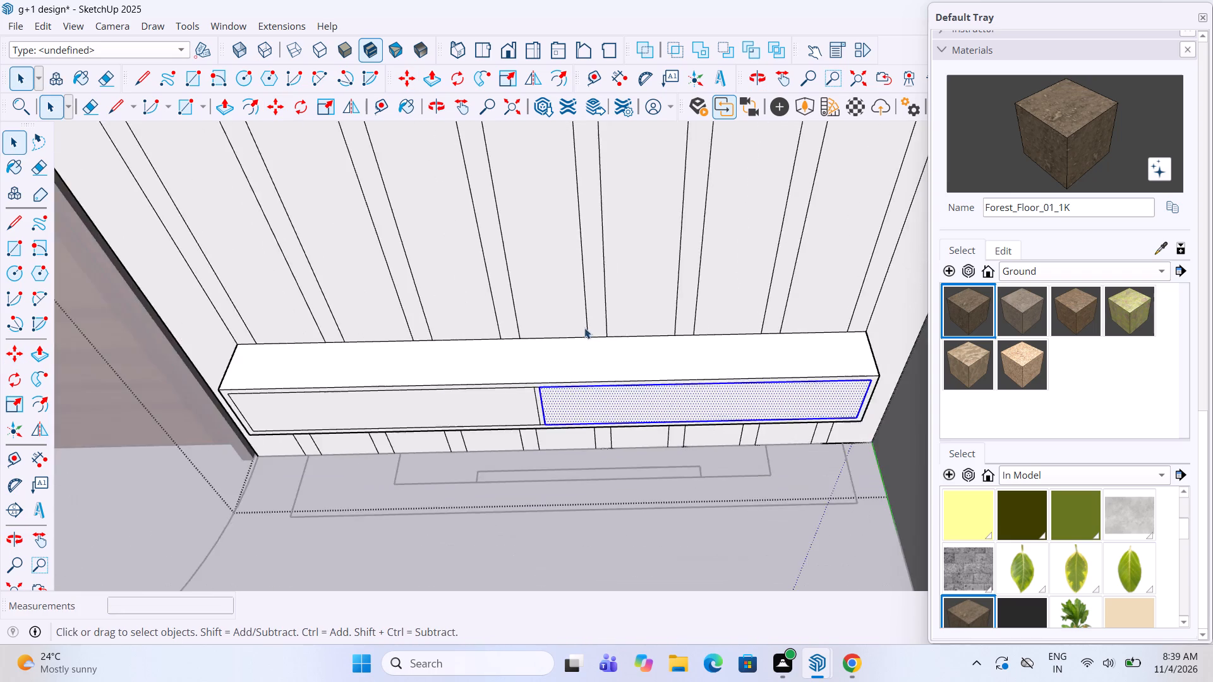
scroll(584, 328, "down", 19)
double_click(806, 244)
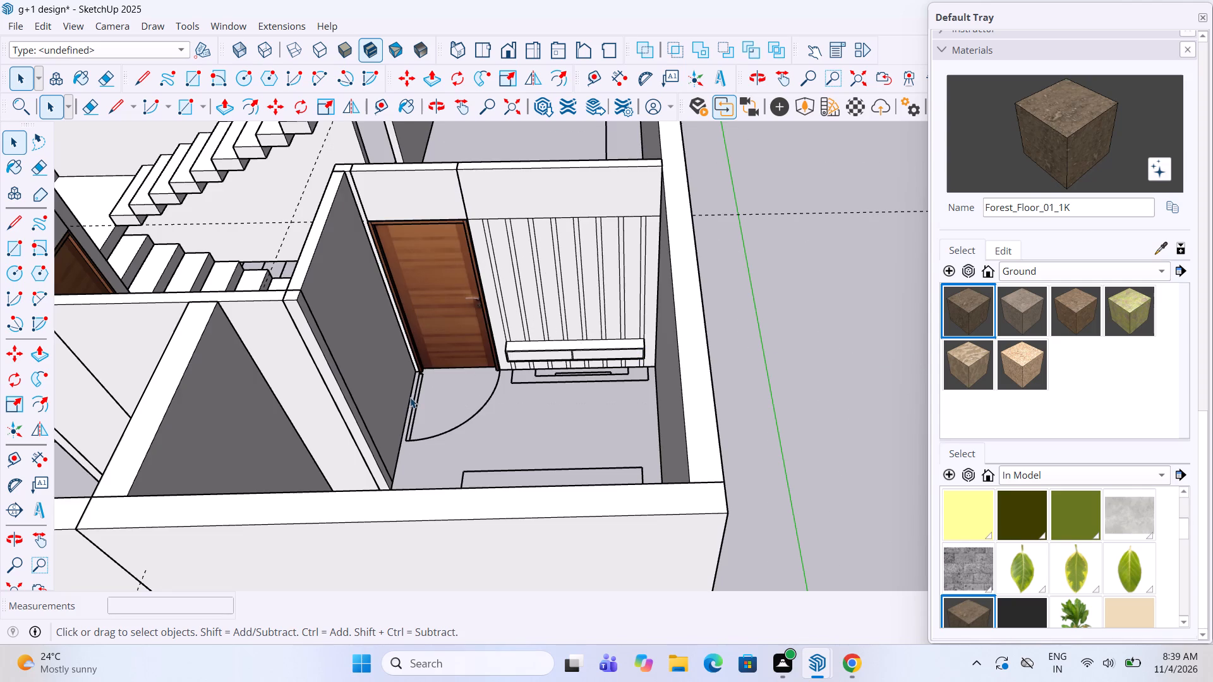
Copy the black TV from the living room's wooden slatted wall about 20' 4 1/2" away, onto the open ground outside the house.
scroll(550, 285, "up", 2)
scroll(551, 285, "down", 9)
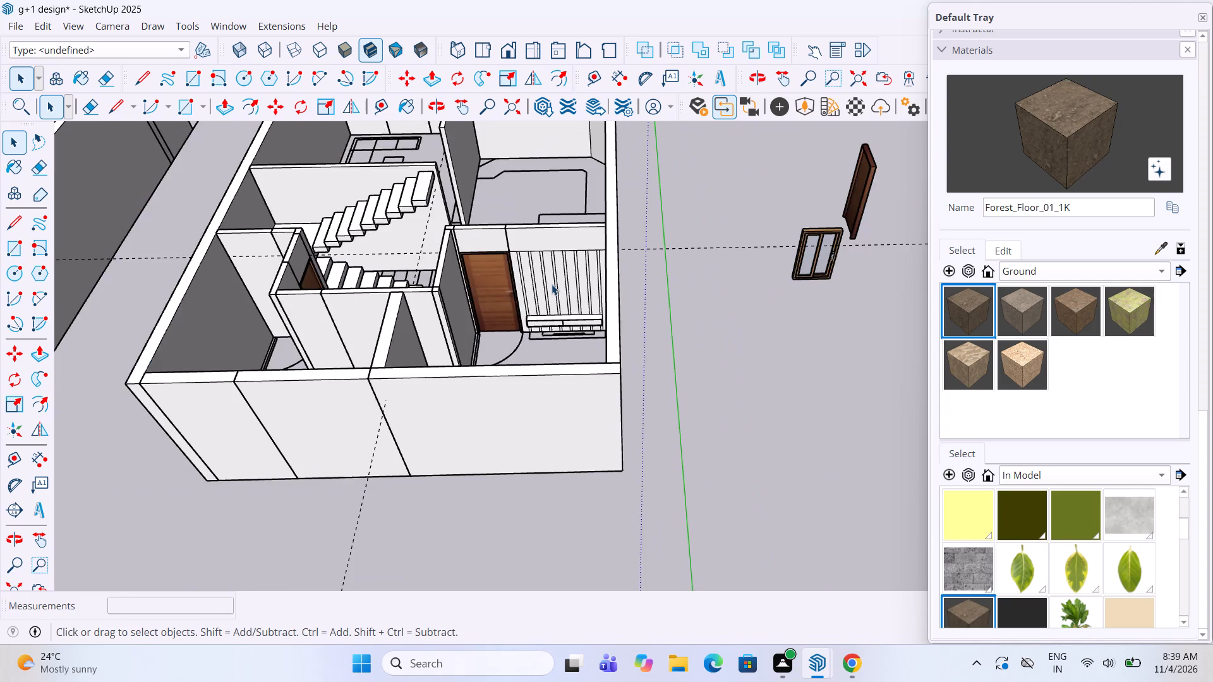
scroll(552, 284, "down", 8)
scroll(773, 333, "down", 4)
middle_click_drag(649, 339, 630, 465)
scroll(342, 365, "up", 1)
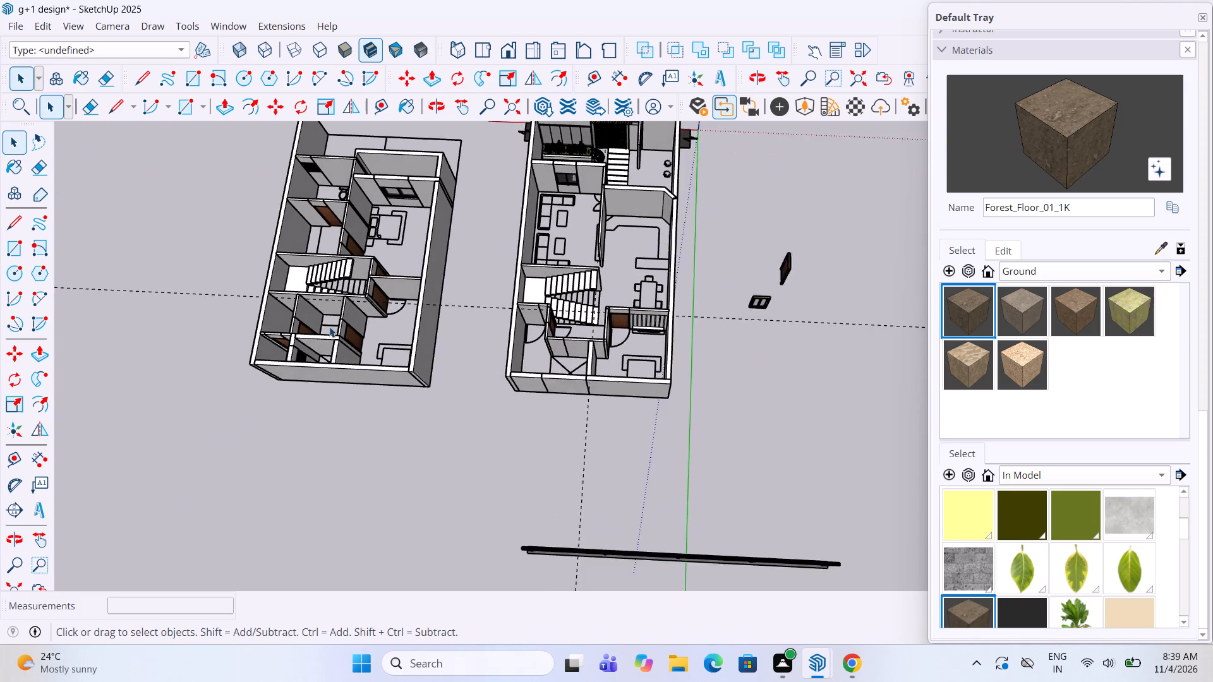
scroll(329, 326, "up", 1)
scroll(320, 145, "up", 1)
middle_click_drag(684, 333, 428, 322)
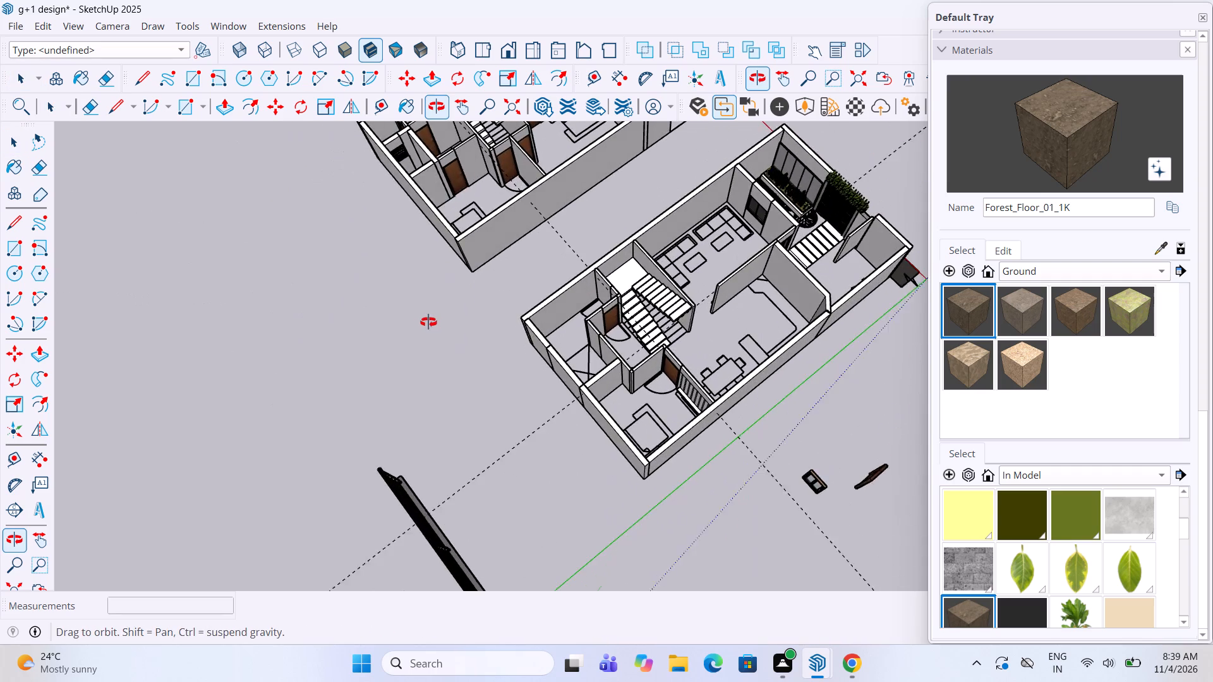
middle_click_drag(428, 322, 941, 261)
scroll(597, 202, "up", 2)
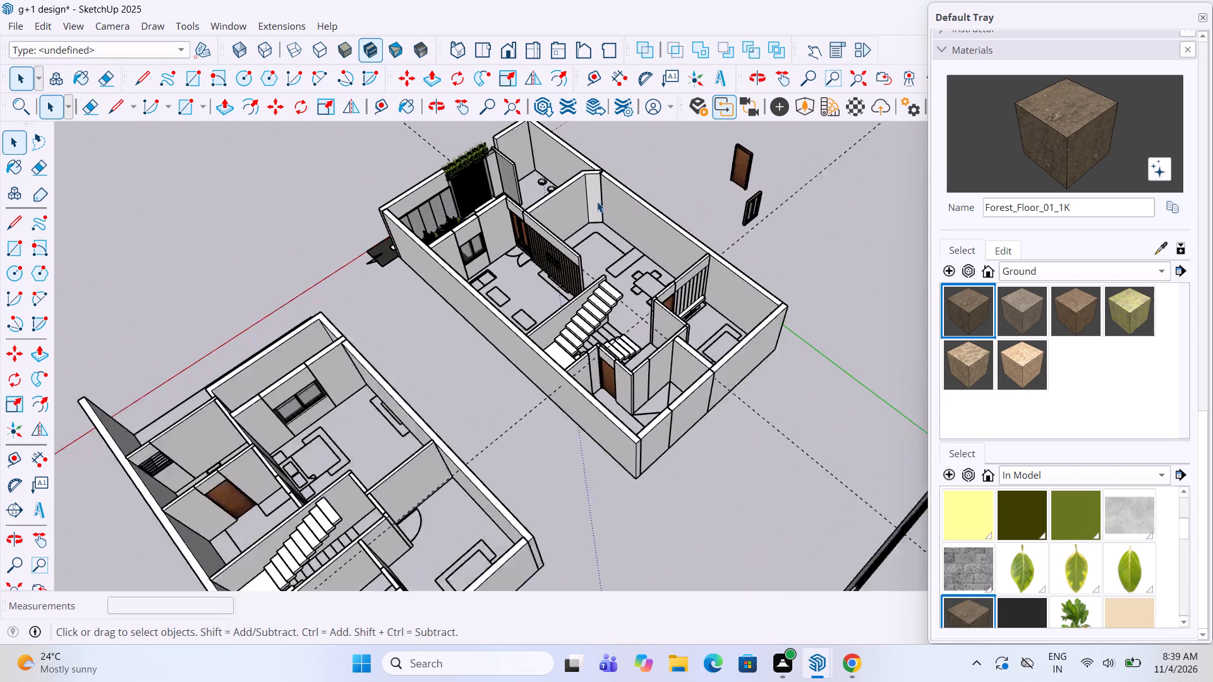
scroll(597, 201, "up", 2)
scroll(556, 237, "up", 3)
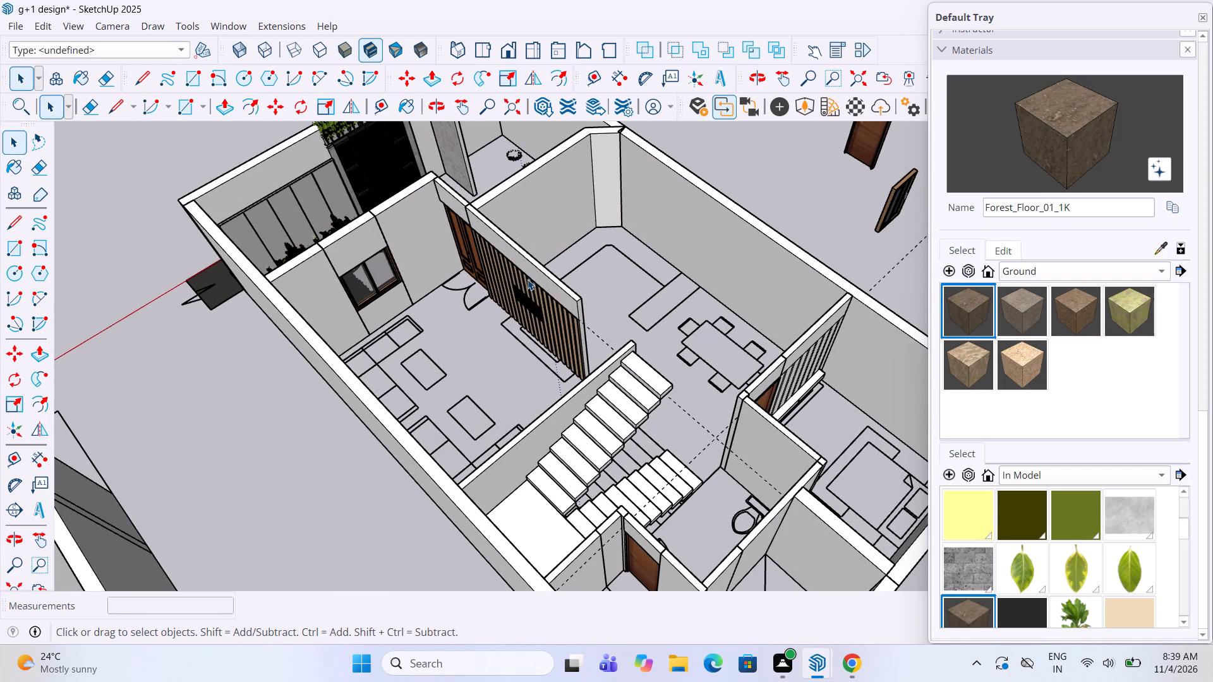
scroll(528, 290, "up", 8)
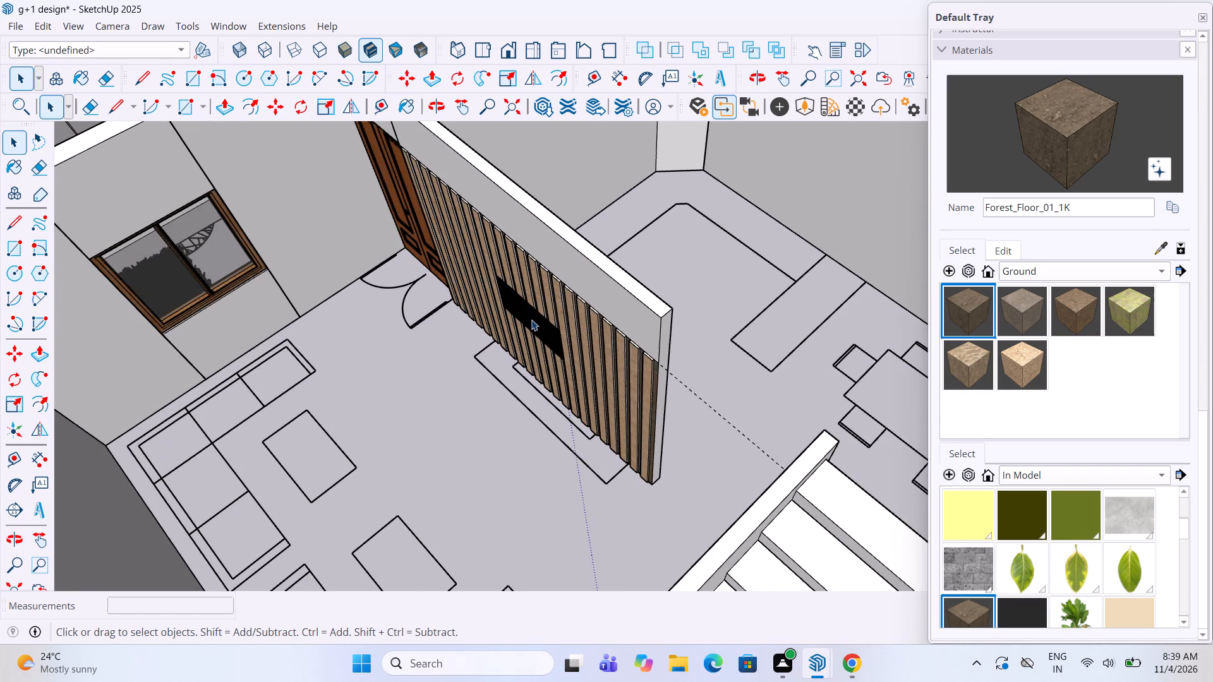
left_click(533, 320)
key("m")
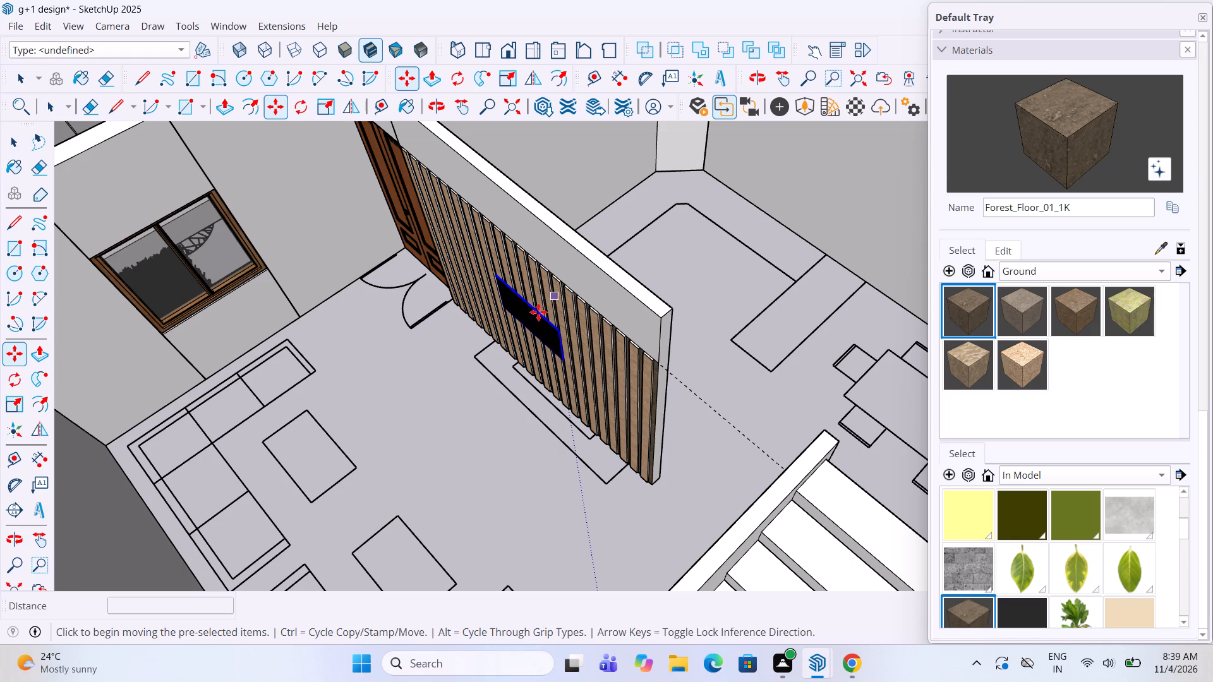
left_click(540, 325, "ctrl")
scroll(370, 362, "down", 13)
middle_click_drag(623, 306, 519, 296)
scroll(662, 261, "up", 3)
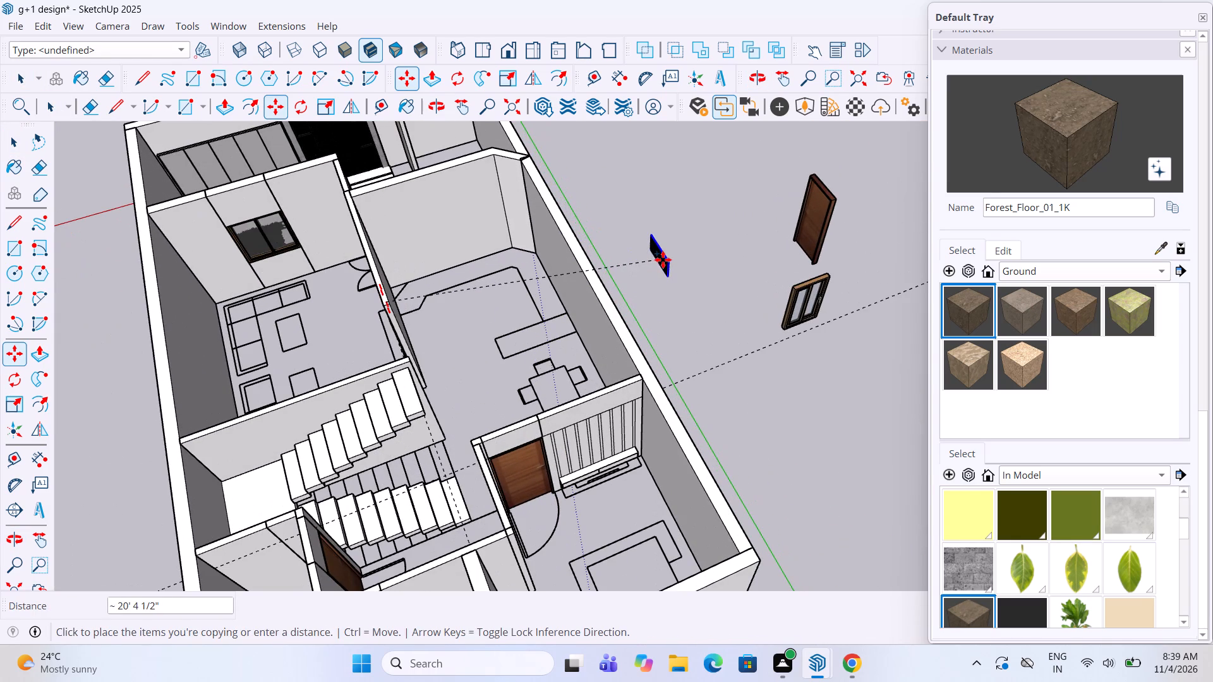
left_click(663, 260)
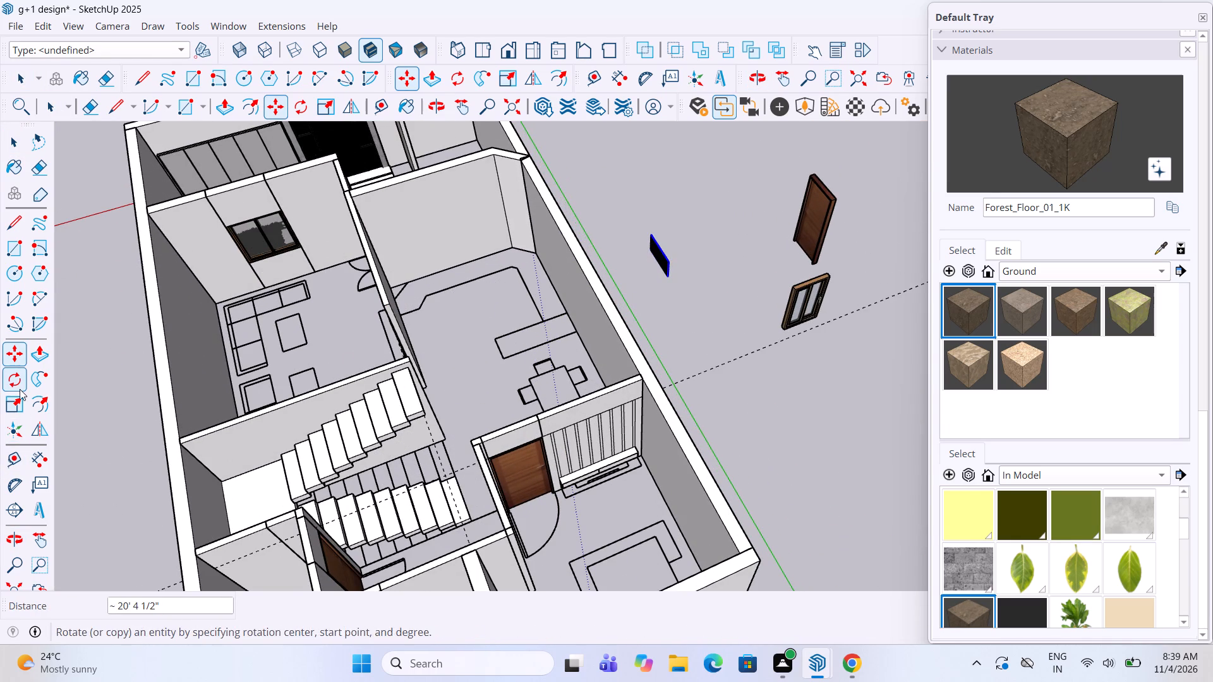
Rotate the copied TV outside the house 90° in the horizontal plane.
left_click(19, 388)
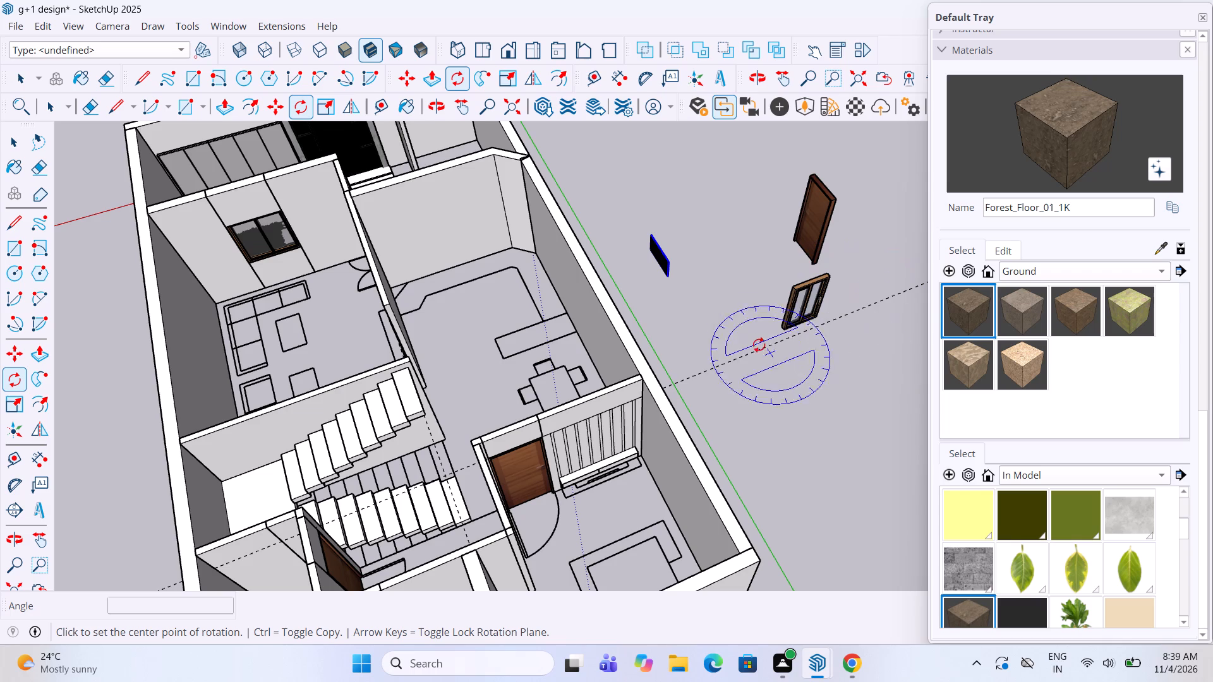
left_click(687, 312)
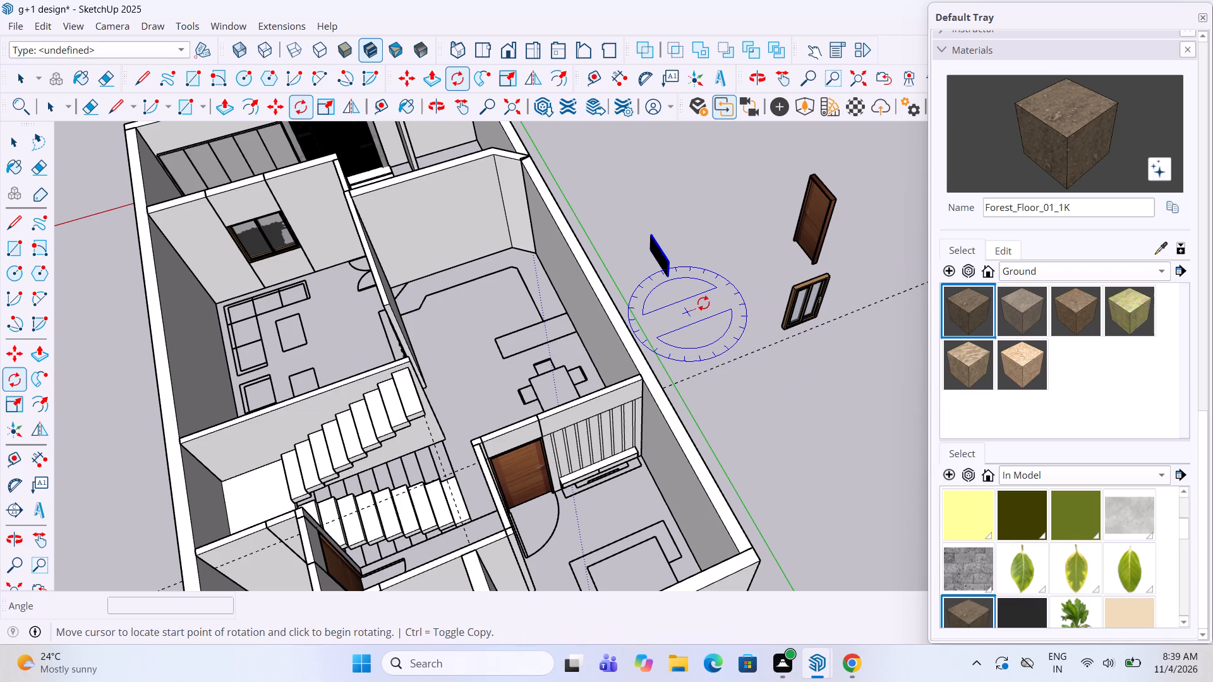
left_click(704, 303)
left_click(644, 252)
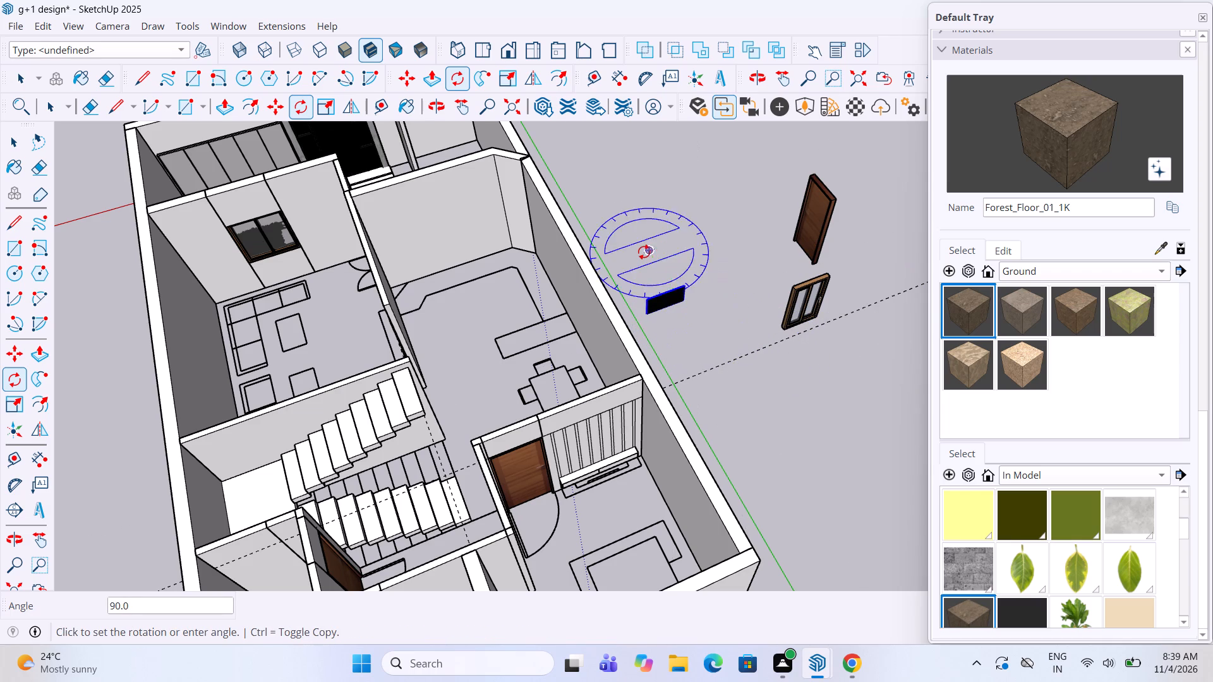
Move the copied TV from outside the house about 12' 6" onto the strip-panelled wall, centred above the divided ledge.
key("m")
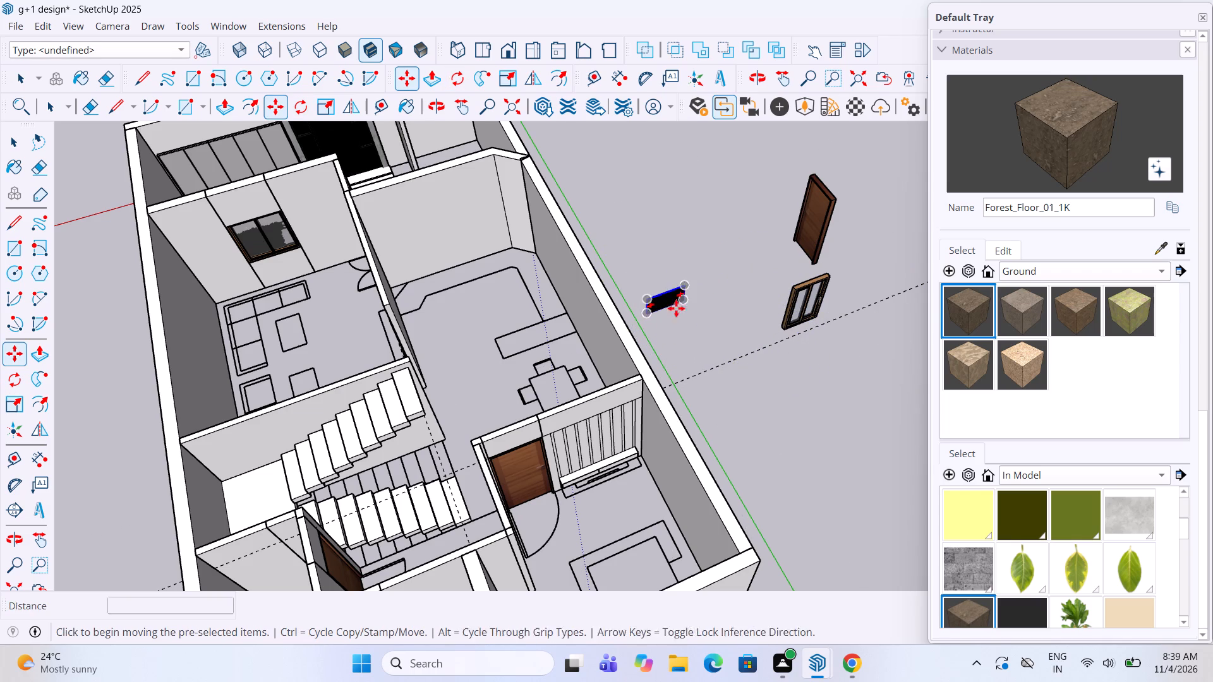
scroll(720, 278, "up", 1)
middle_click_drag(718, 278, 540, 272)
scroll(815, 328, "up", 3)
scroll(683, 306, "up", 3)
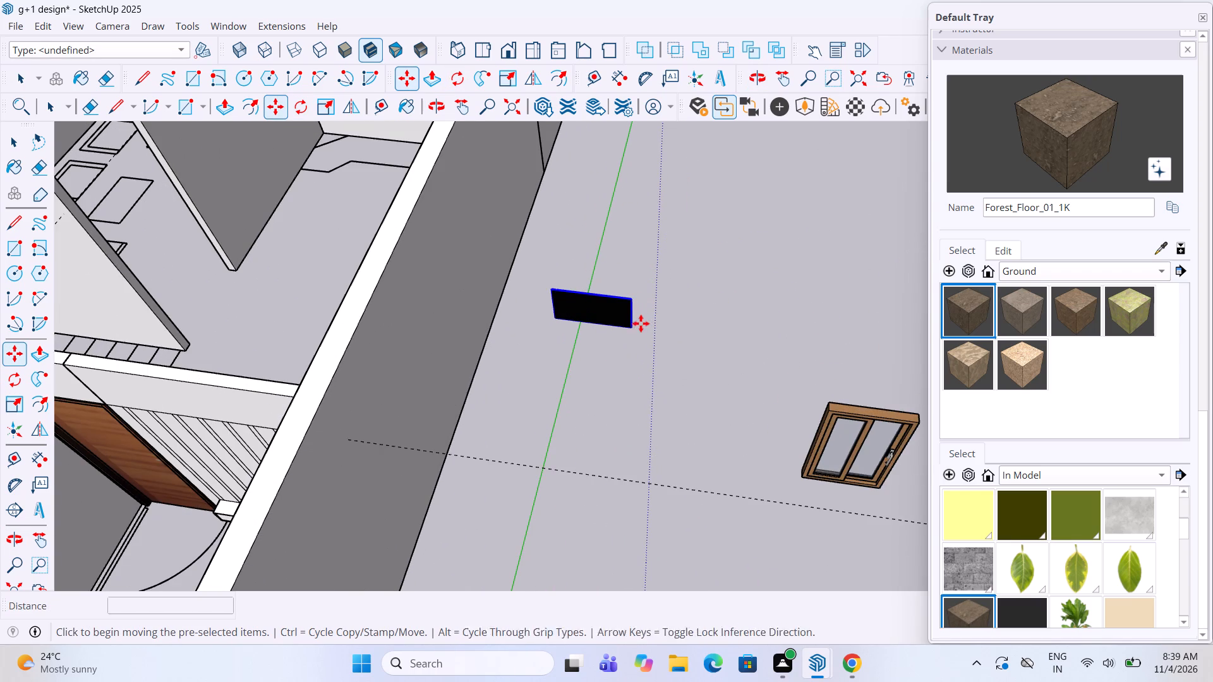
scroll(636, 315, "up", 8)
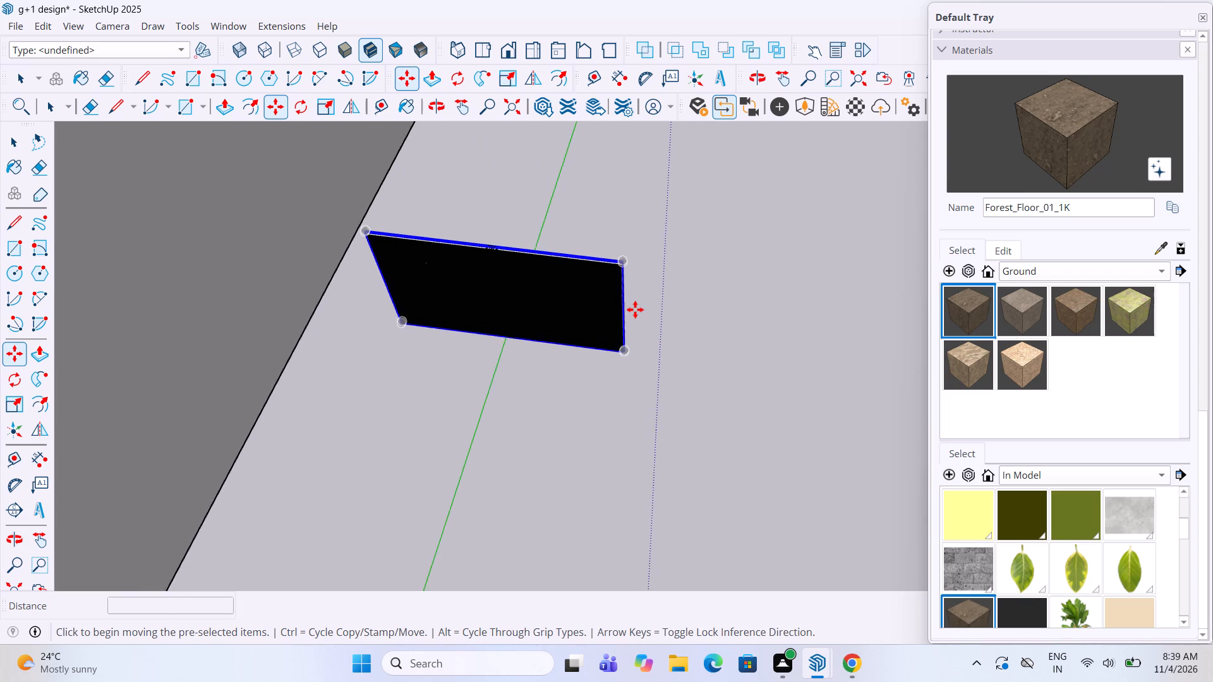
scroll(635, 309, "up", 4)
left_click(615, 397)
scroll(782, 277, "down", 5)
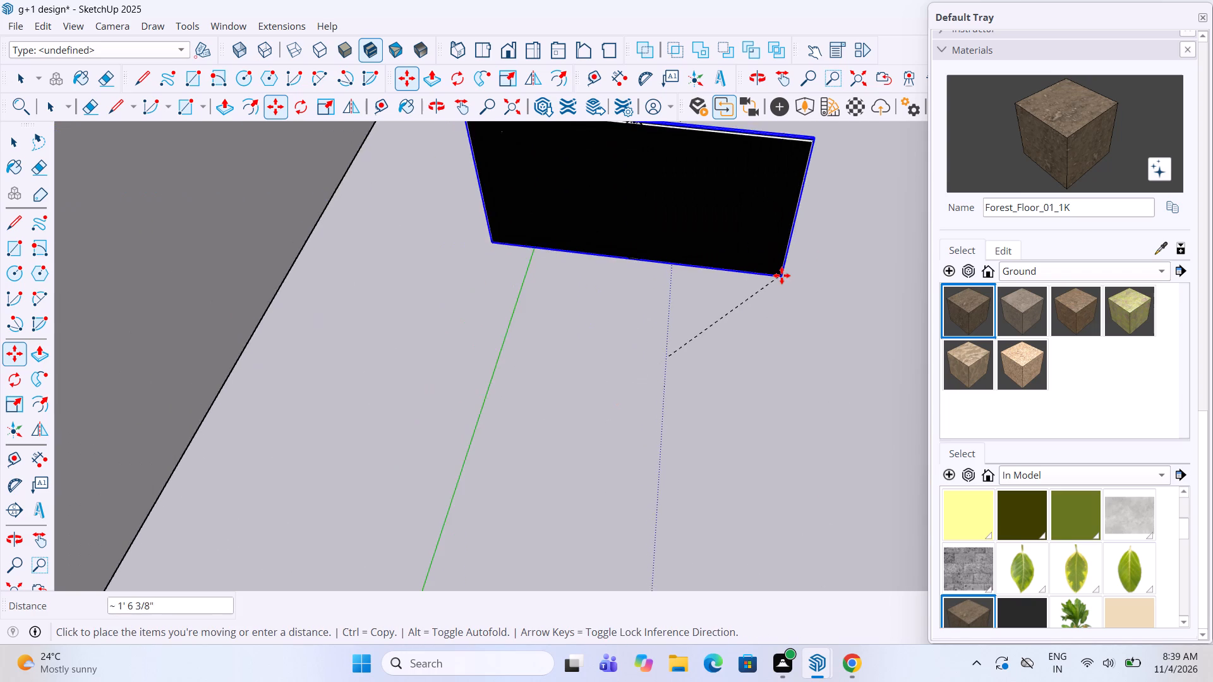
scroll(782, 275, "down", 20)
scroll(500, 441, "up", 4)
scroll(618, 347, "up", 2)
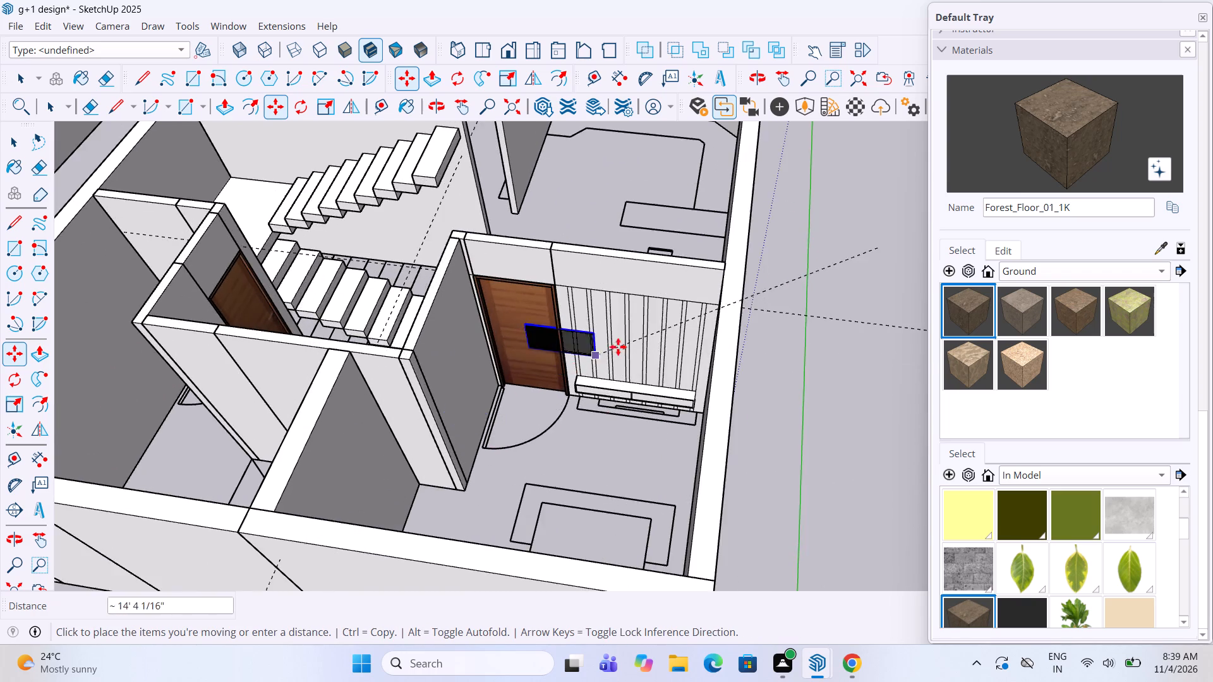
scroll(618, 347, "up", 3)
scroll(670, 361, "up", 3)
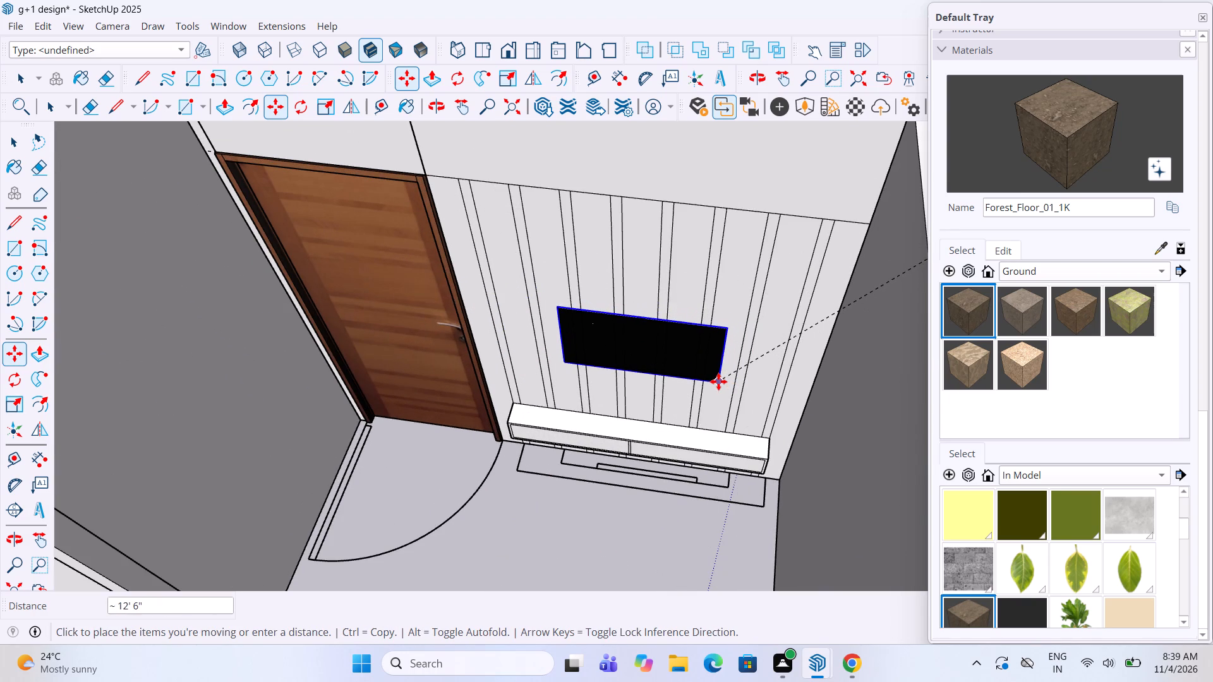
double_click(720, 374)
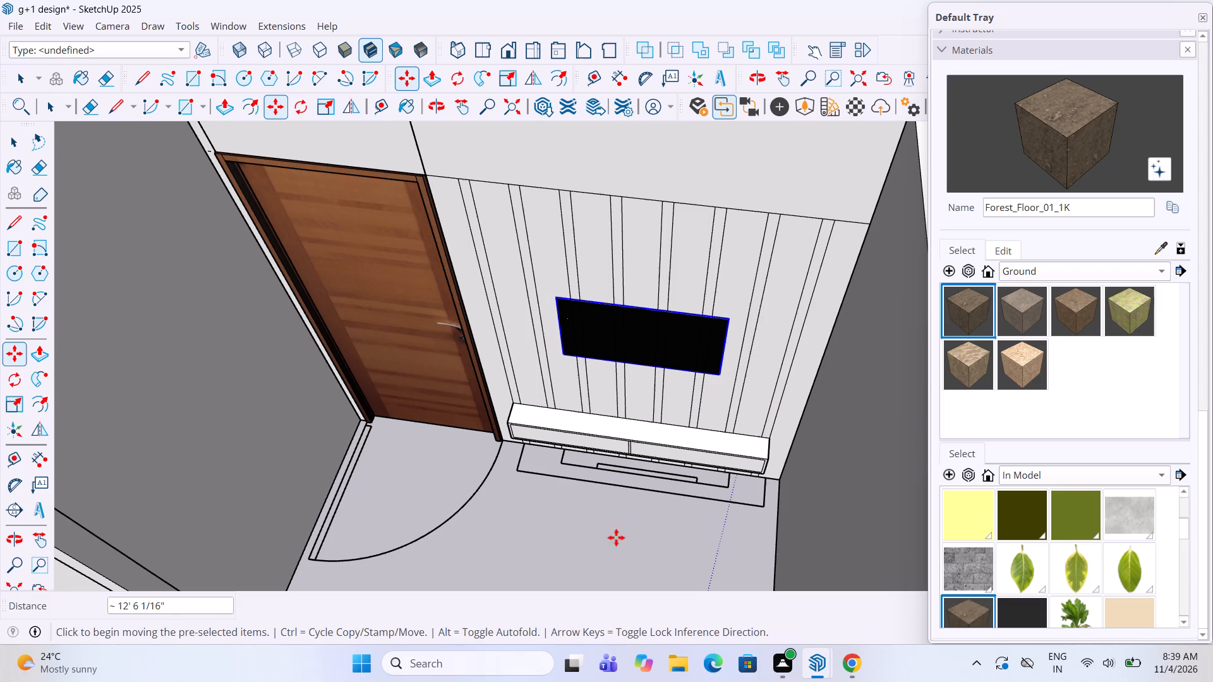
key("space")
double_click(608, 550)
Nudge the TV by its lower corner nearest the door so it sits against the strip-panelled wall.
scroll(654, 463, "down", 4)
middle_click_drag(661, 337, 809, 241)
scroll(713, 338, "up", 4)
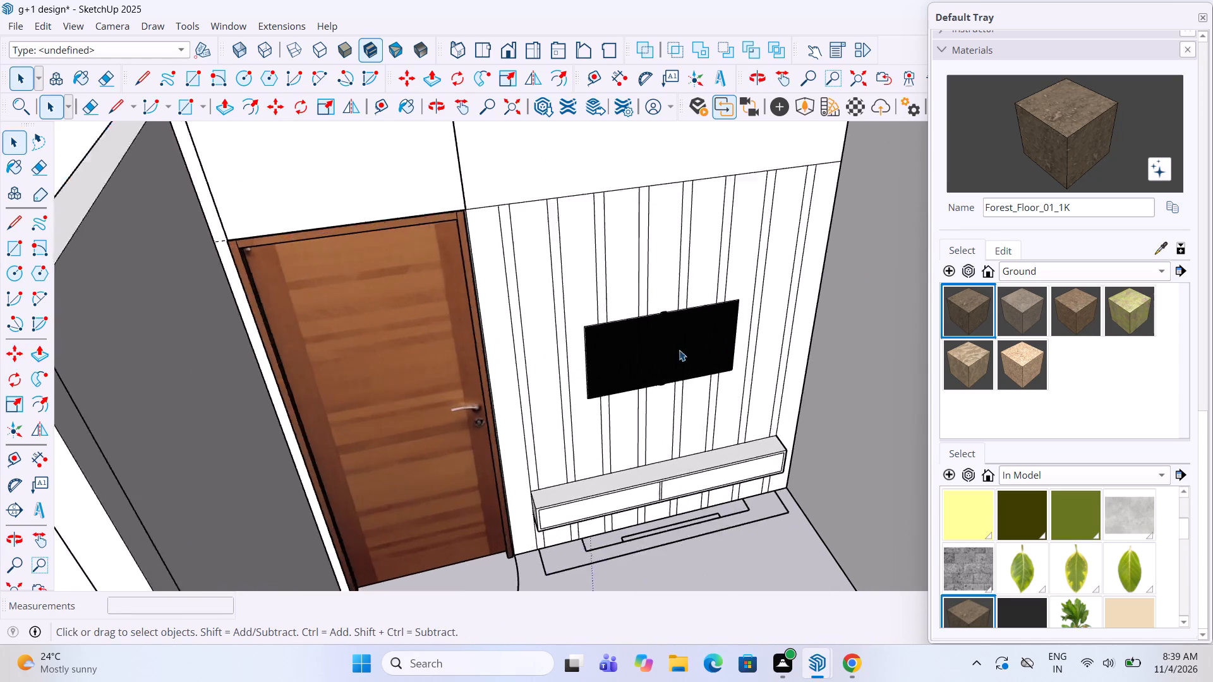
scroll(679, 350, "up", 4)
middle_click_drag(565, 360, 761, 433)
left_click(643, 405)
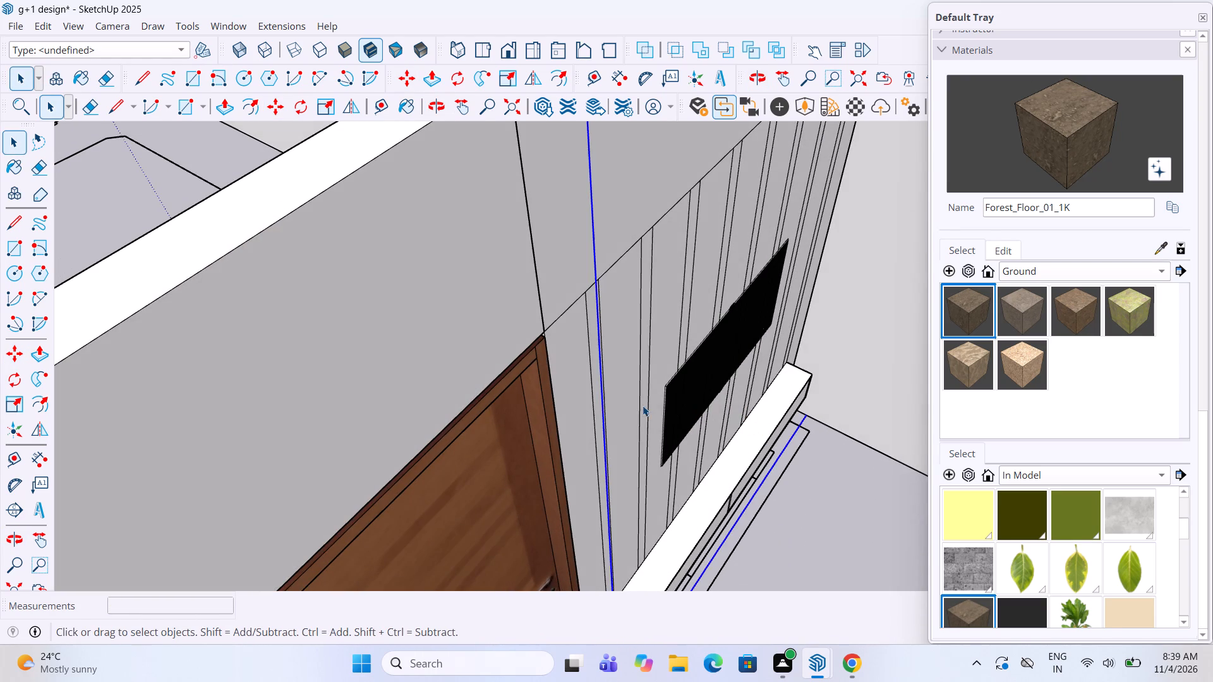
left_click(695, 410)
scroll(672, 418, "up", 3)
key("m")
scroll(681, 480, "up", 2)
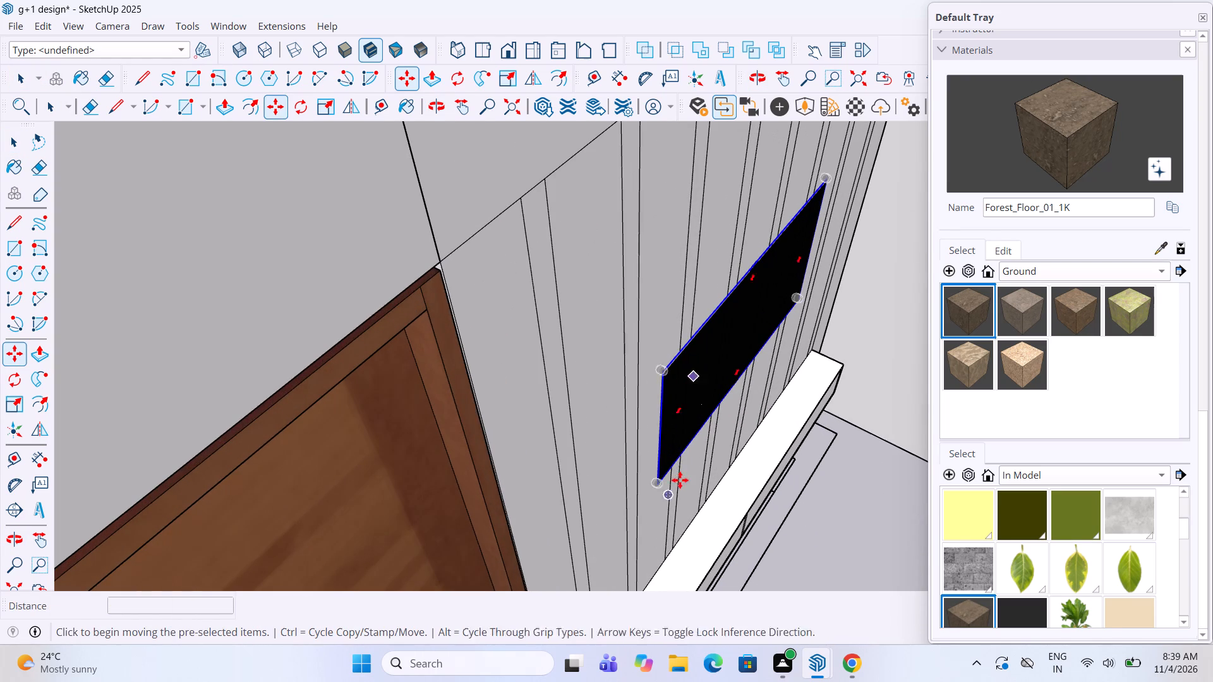
scroll(680, 480, "up", 1)
left_click(651, 484)
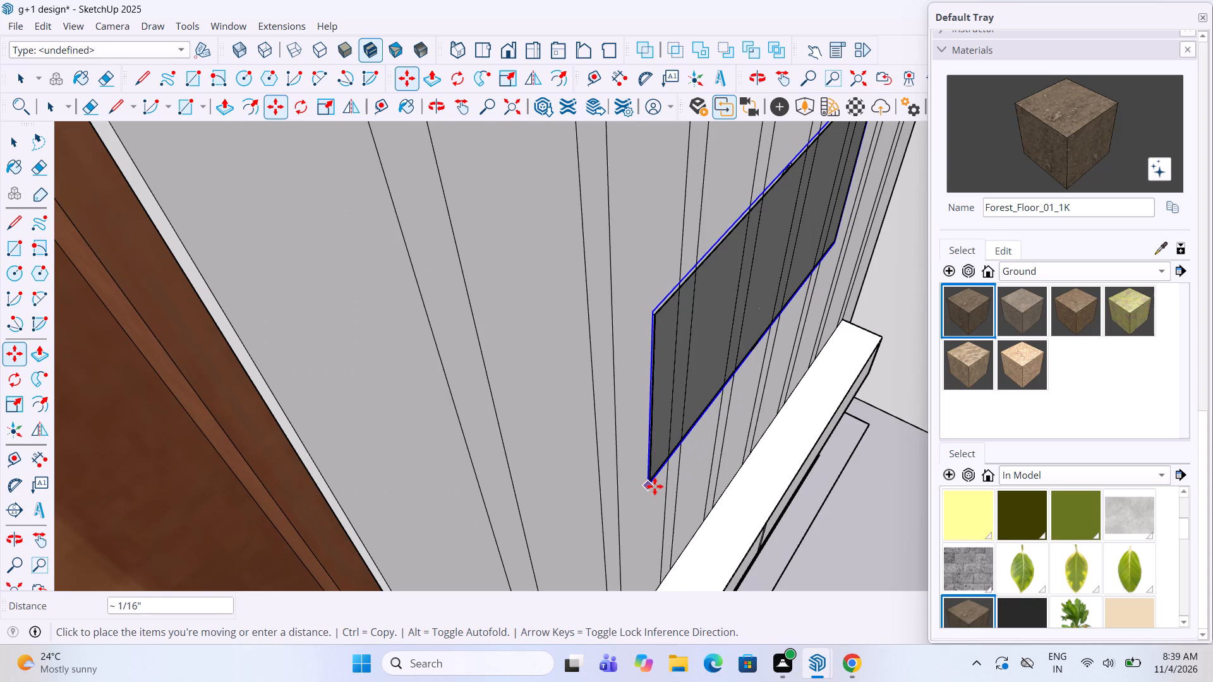
left_click(658, 489)
key("space")
double_click(815, 527)
Open the TV wall group beside the wooden door for editing.
scroll(821, 515, "down", 3)
middle_click_drag(816, 506, 793, 491)
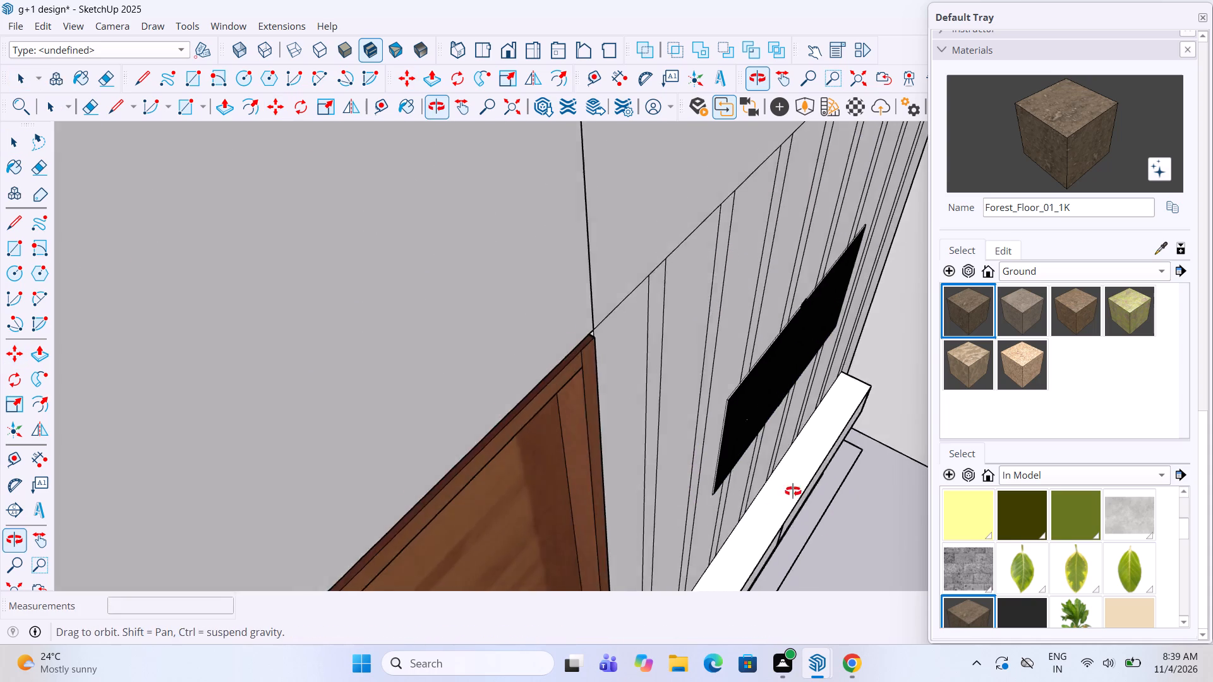
middle_click_drag(793, 491, 535, 412)
scroll(515, 365, "down", 11)
scroll(641, 275, "down", 3)
middle_click(641, 275)
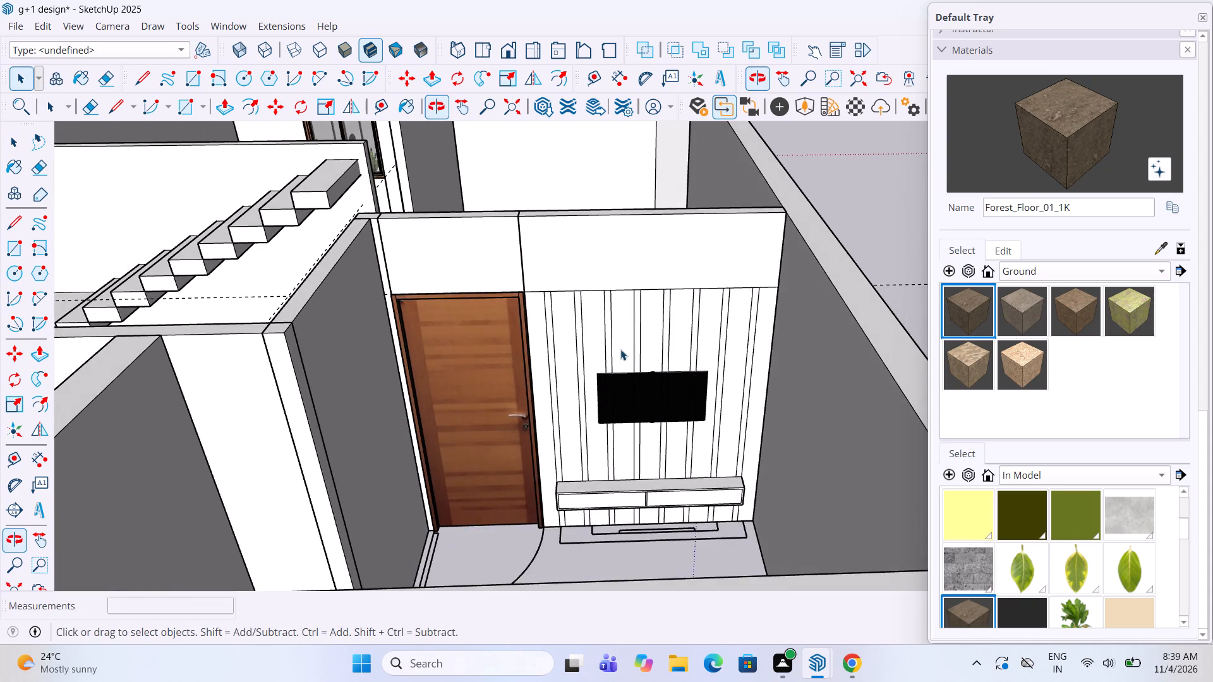
scroll(620, 349, "up", 2)
triple_click(605, 393)
key("space")
left_click(641, 323)
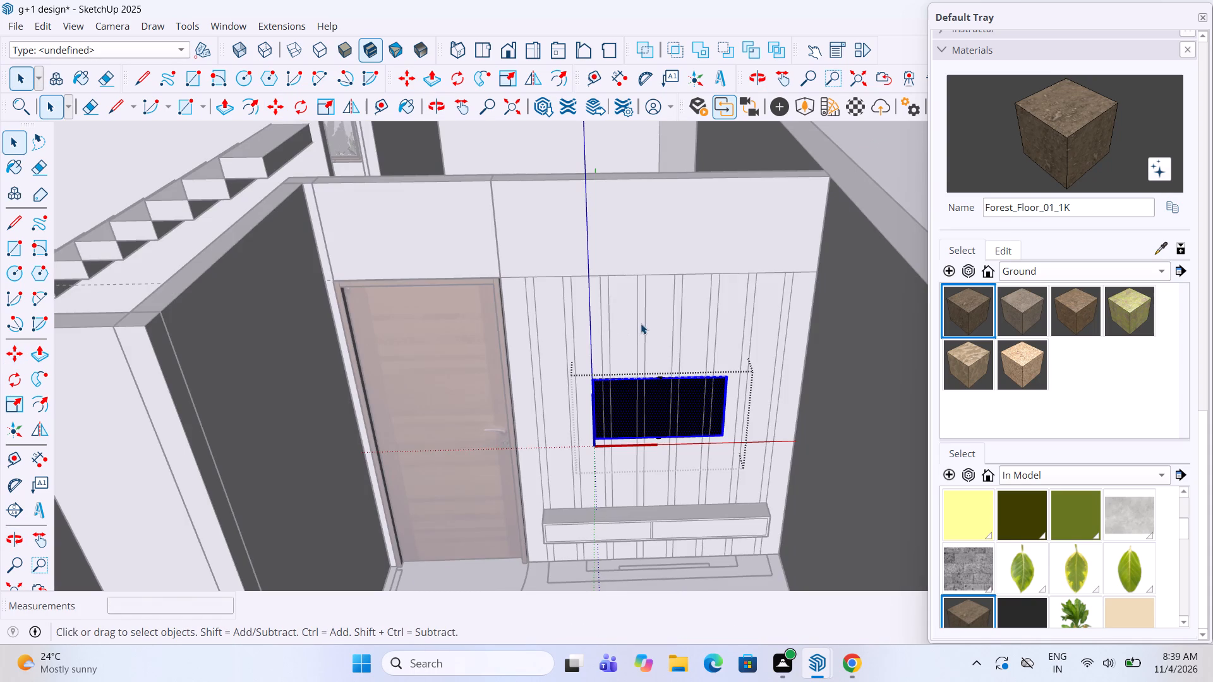
left_click(546, 361)
left_click(546, 361)
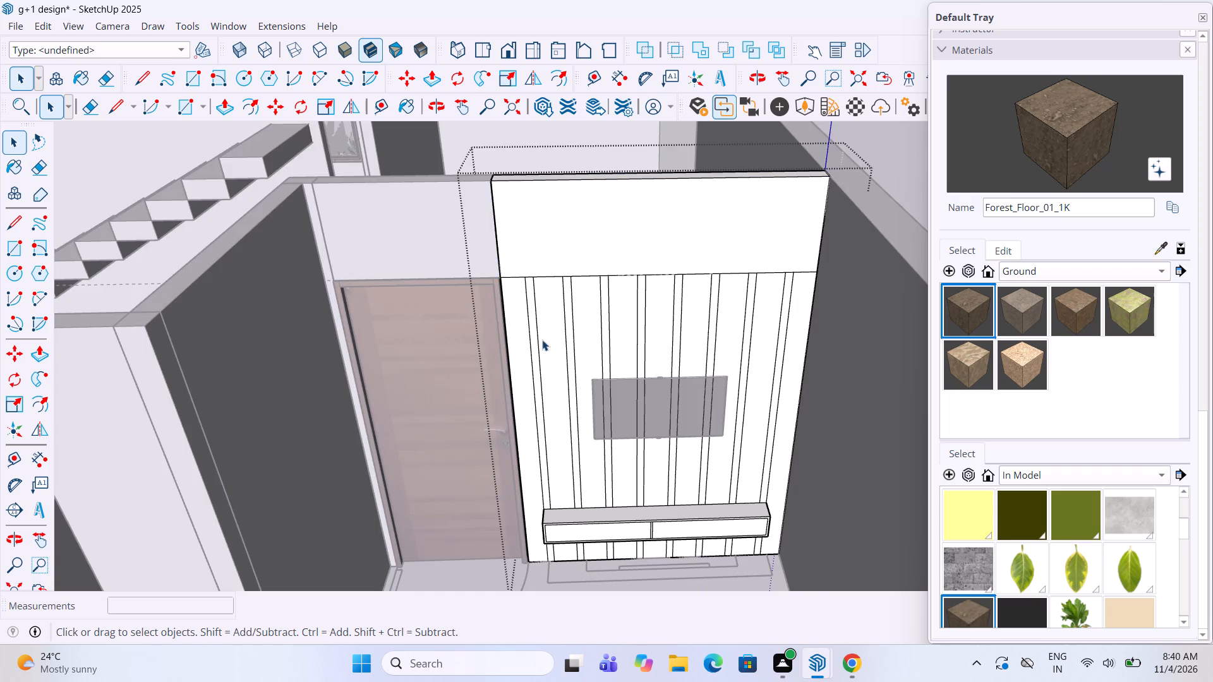
Pull out the four wide panels nearest the door, leaving the narrow strips between them recessed.
scroll(541, 339, "up", 3)
key("p")
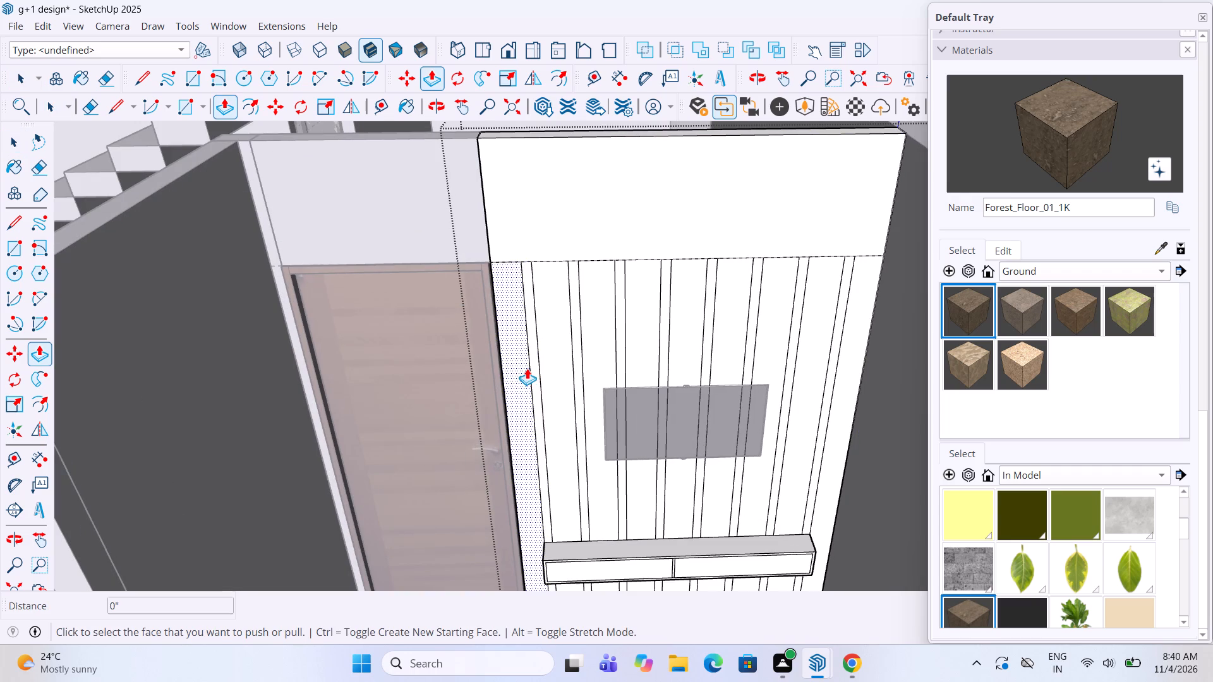
left_click(527, 368)
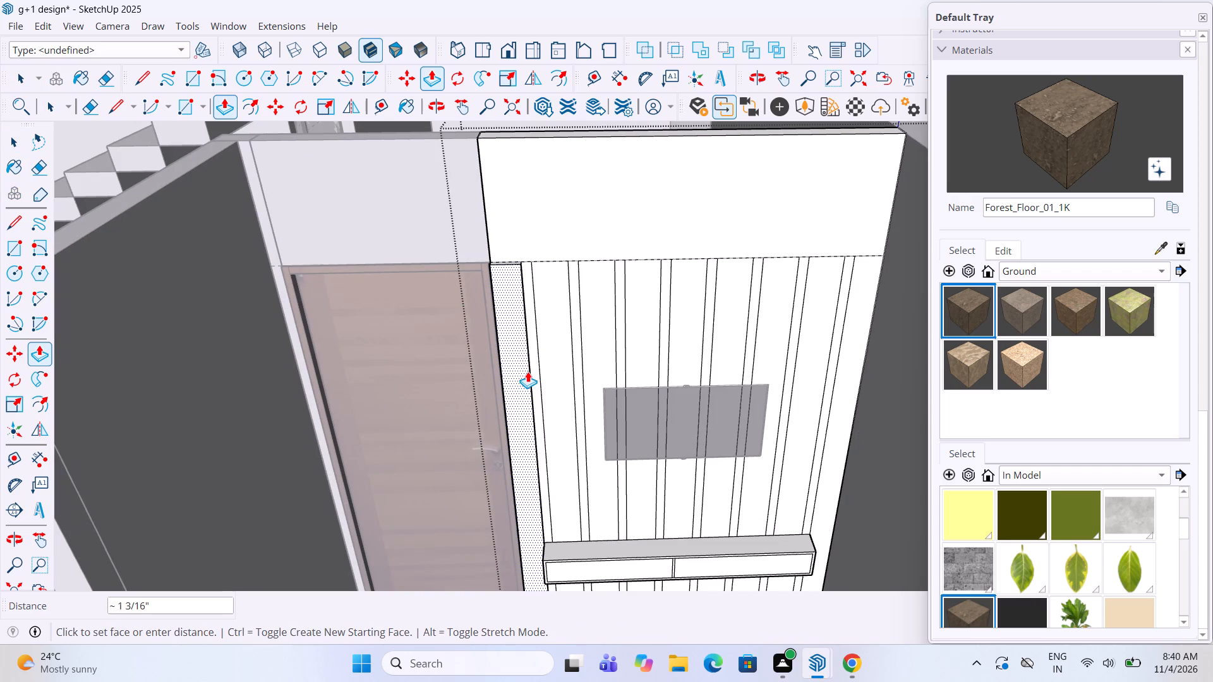
double_click(528, 371)
triple_click(549, 357)
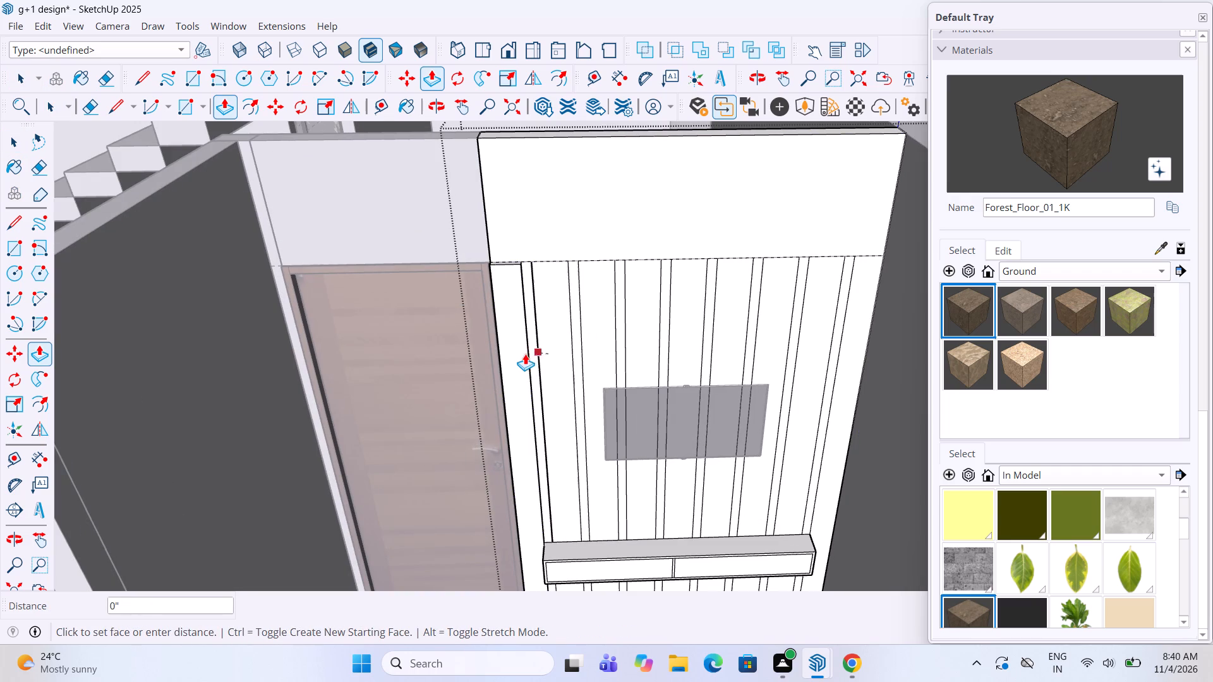
left_click(525, 354)
double_click(600, 305)
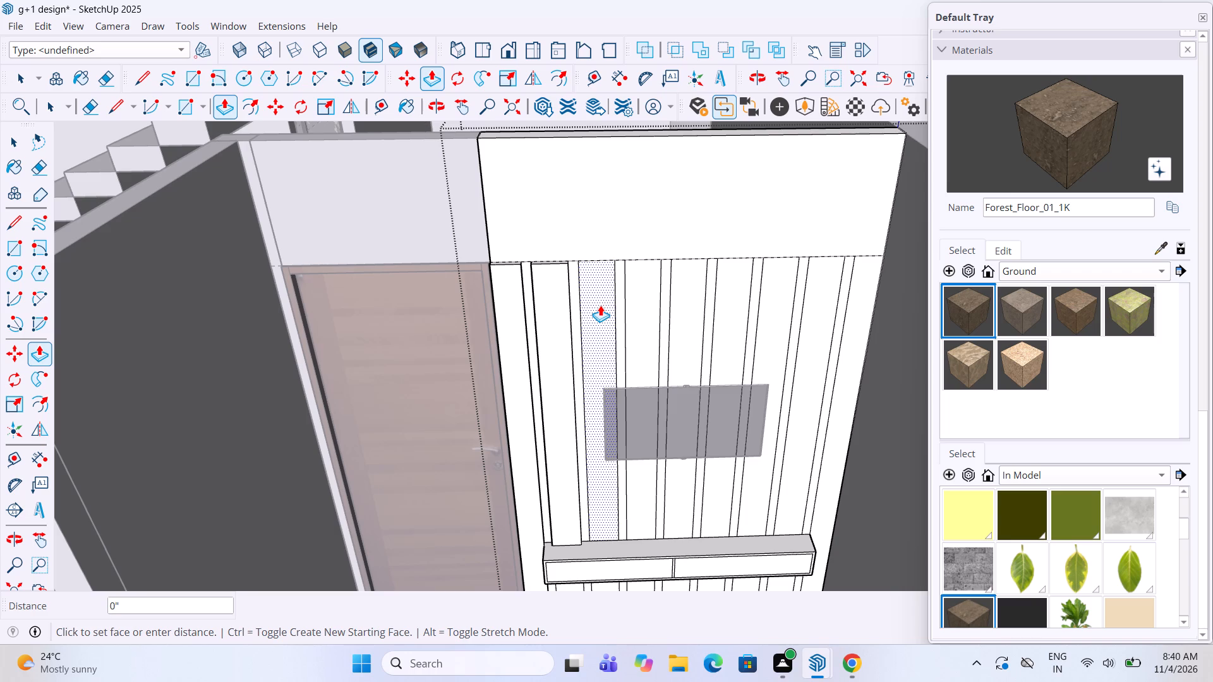
left_click(557, 304)
triple_click(655, 307)
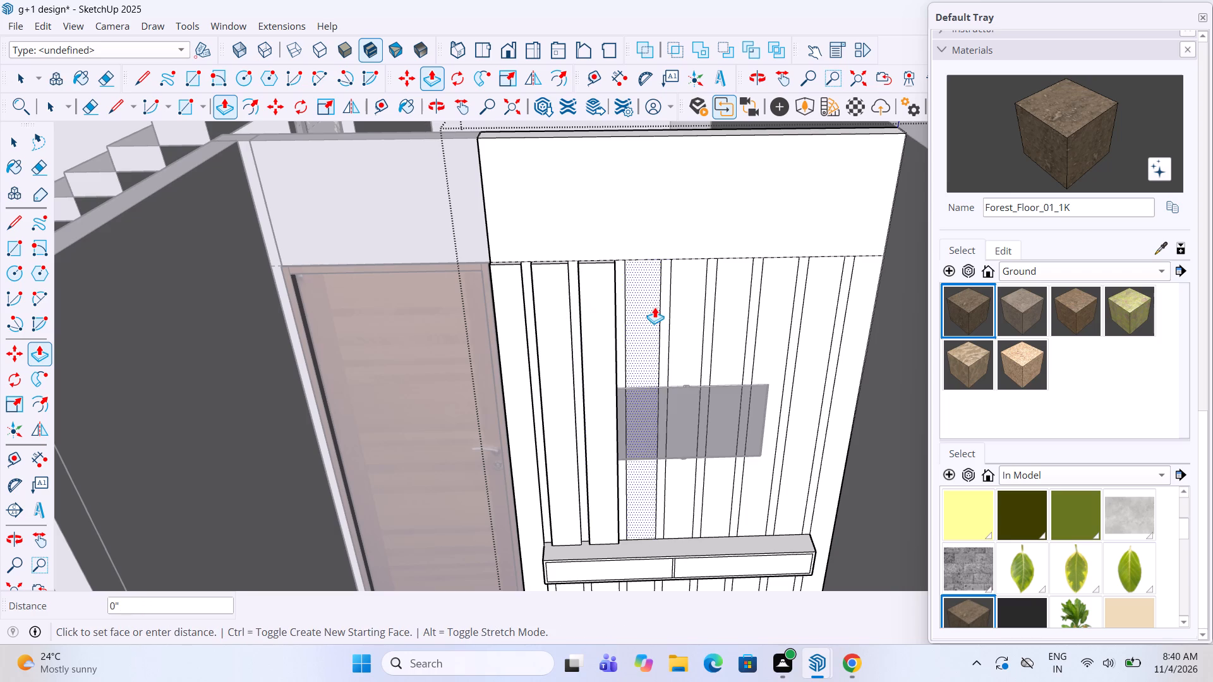
left_click(599, 311)
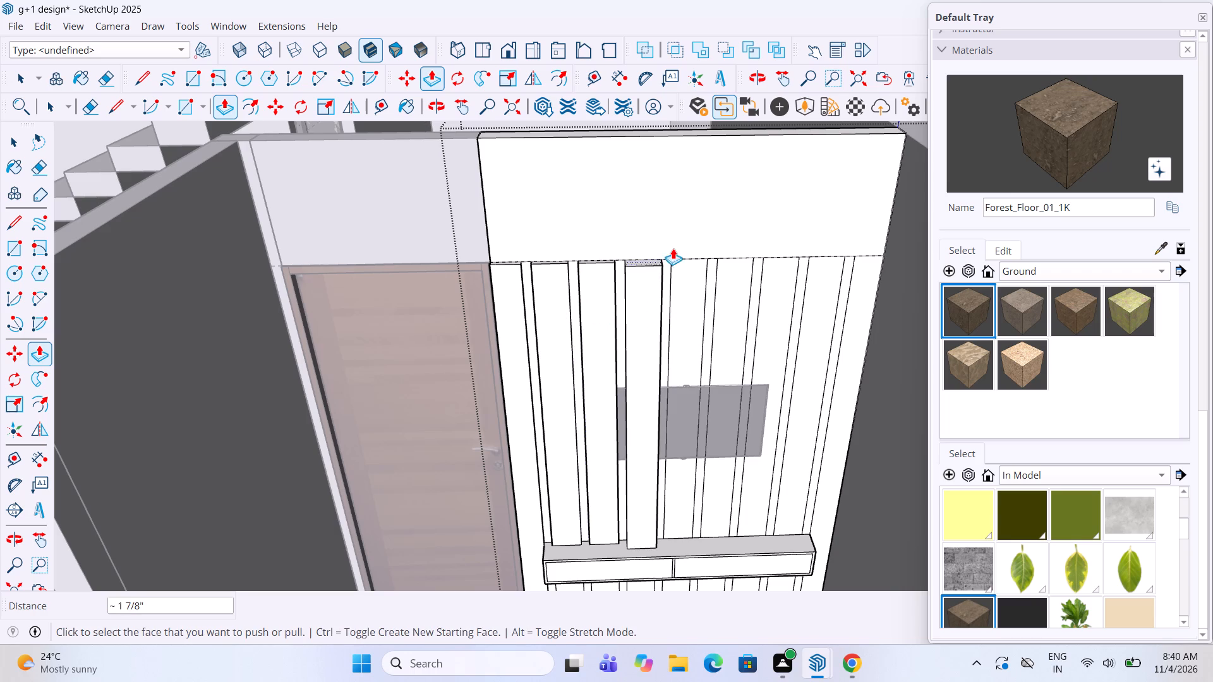
Reduce the projection of the two wide panels nearest the door, pushing the first one back about 5/8" and then slightly more.
middle_click_drag(685, 234, 685, 290)
scroll(618, 338, "up", 2)
scroll(502, 299, "up", 4)
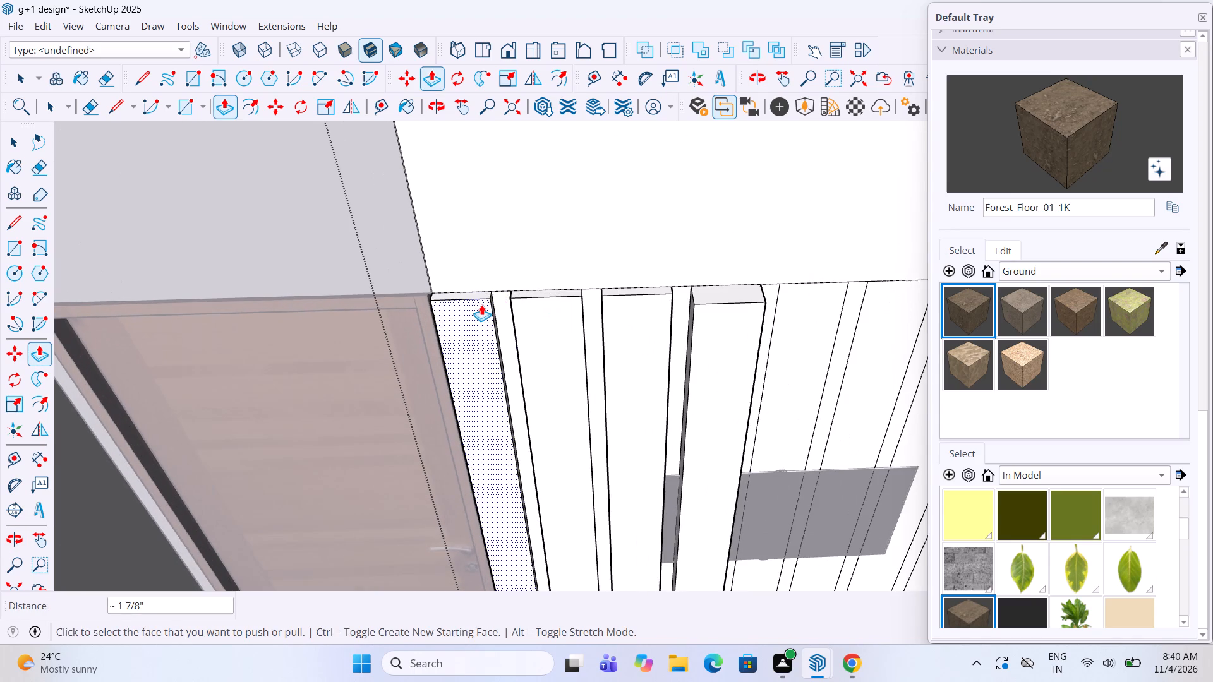
left_click(481, 304)
left_click(485, 301)
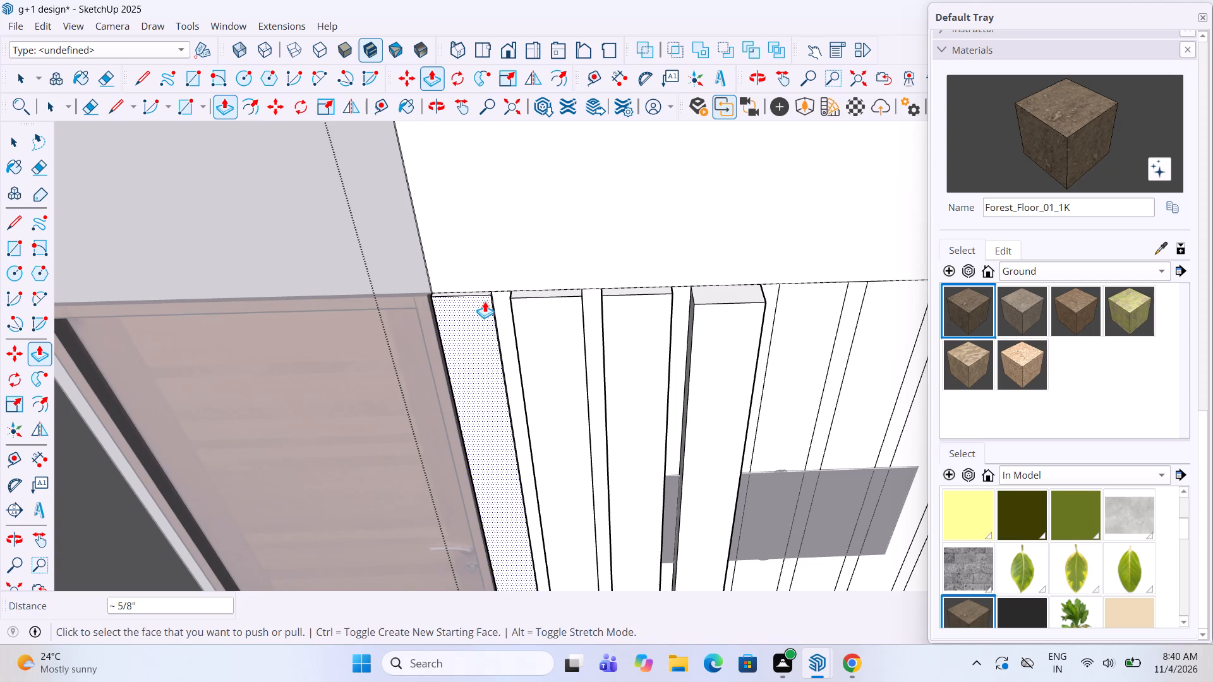
triple_click(530, 306)
left_click(530, 306)
double_click(530, 306)
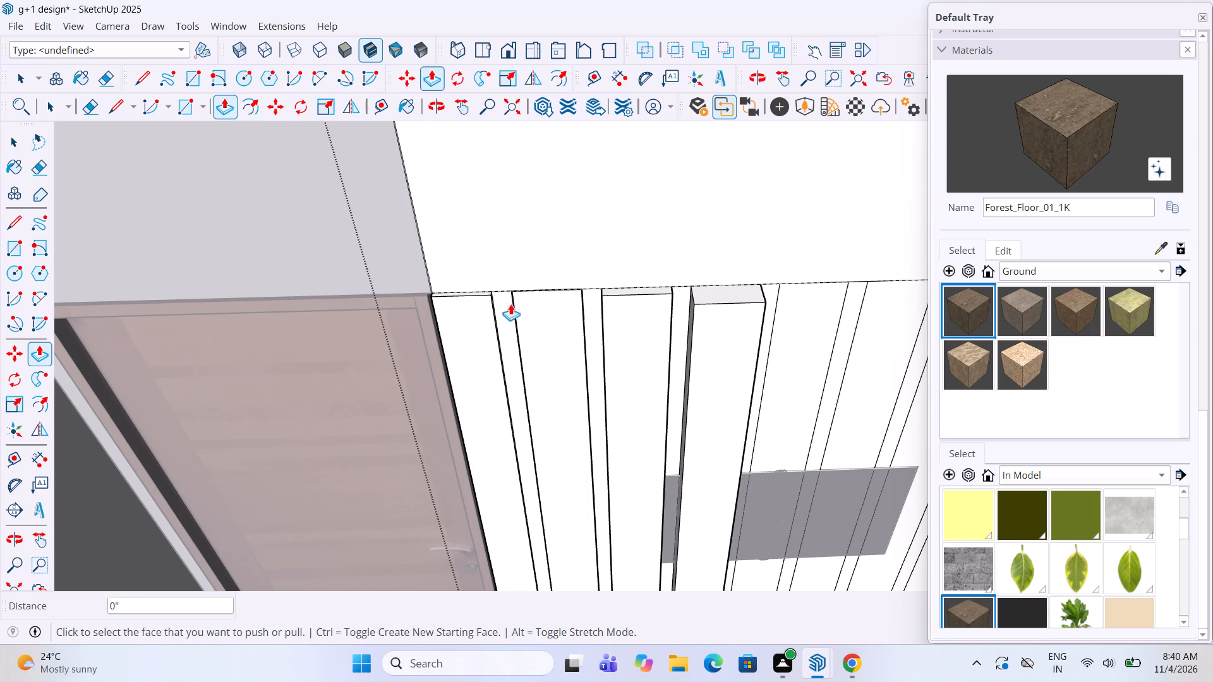
left_click(480, 303)
middle_click_drag(519, 286, 523, 328)
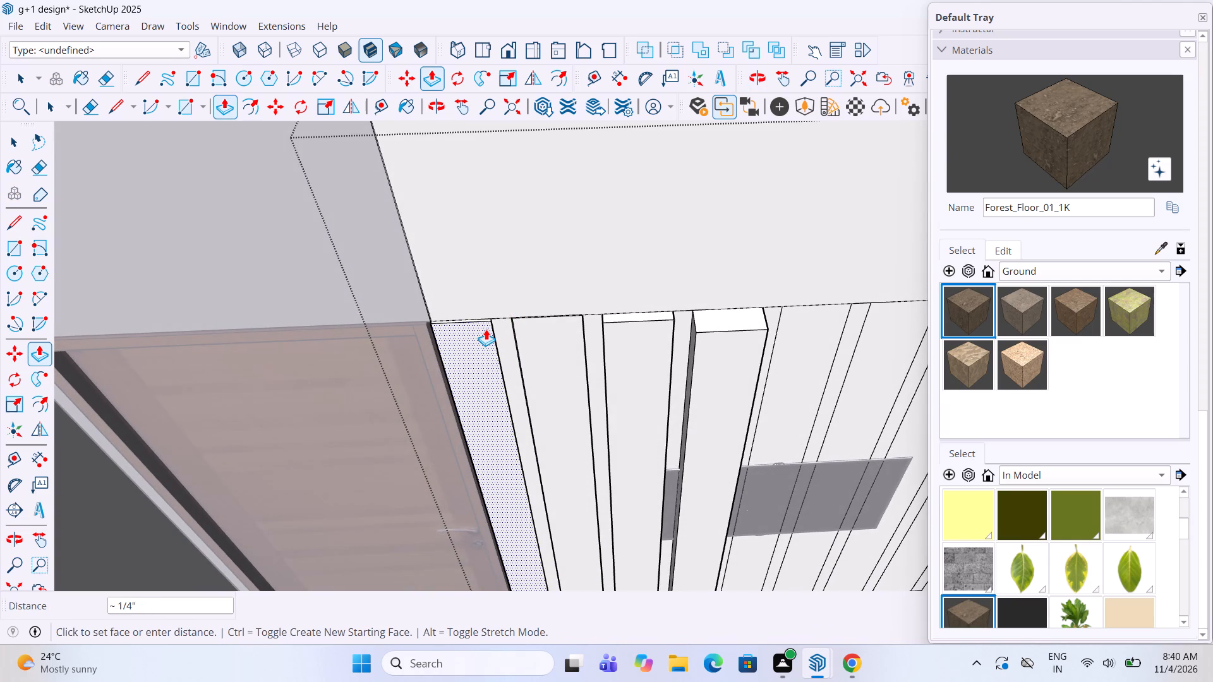
left_click(486, 329)
Push or pull the second, third and fourth wide panels from the door level with the first panel's face.
key("space")
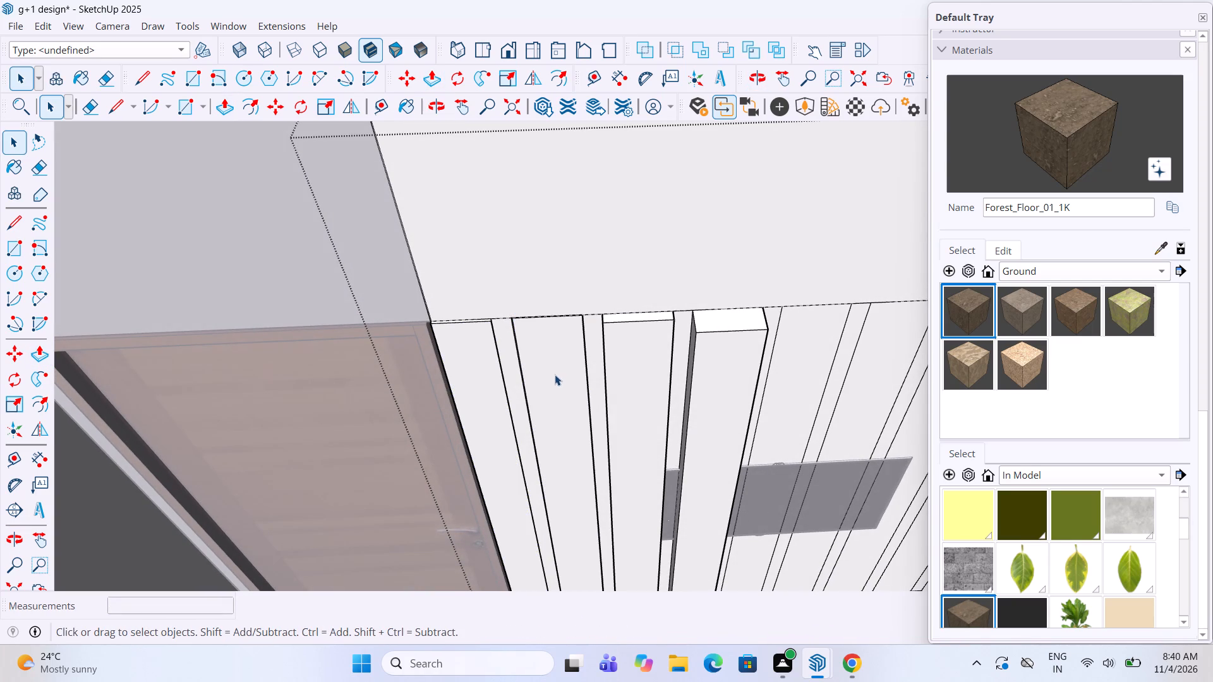
key("p")
left_click(545, 349)
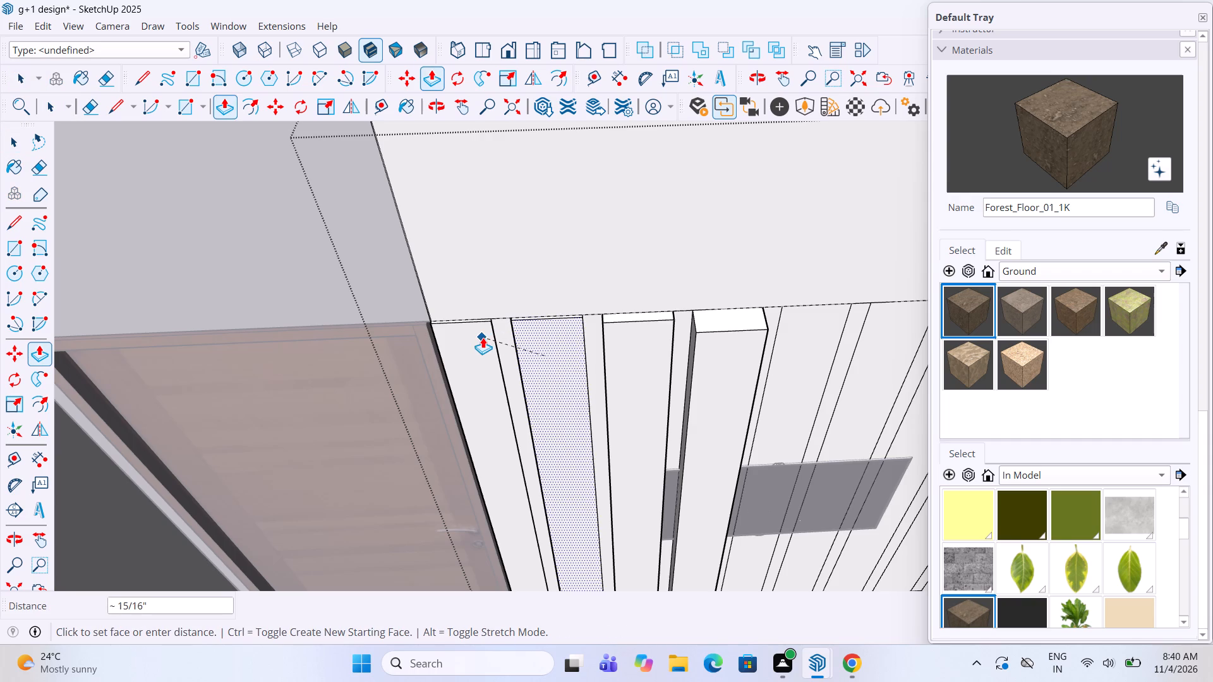
left_click(483, 337)
left_click(608, 344)
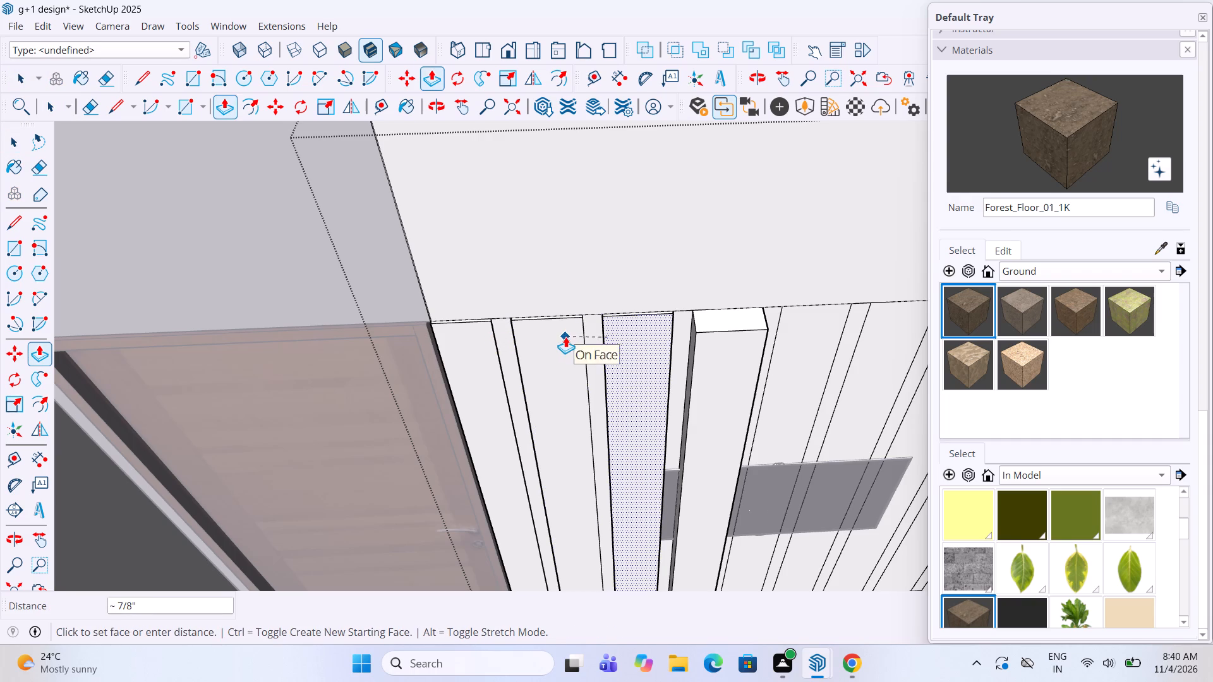
left_click(565, 337)
left_click(718, 352)
left_click(623, 338)
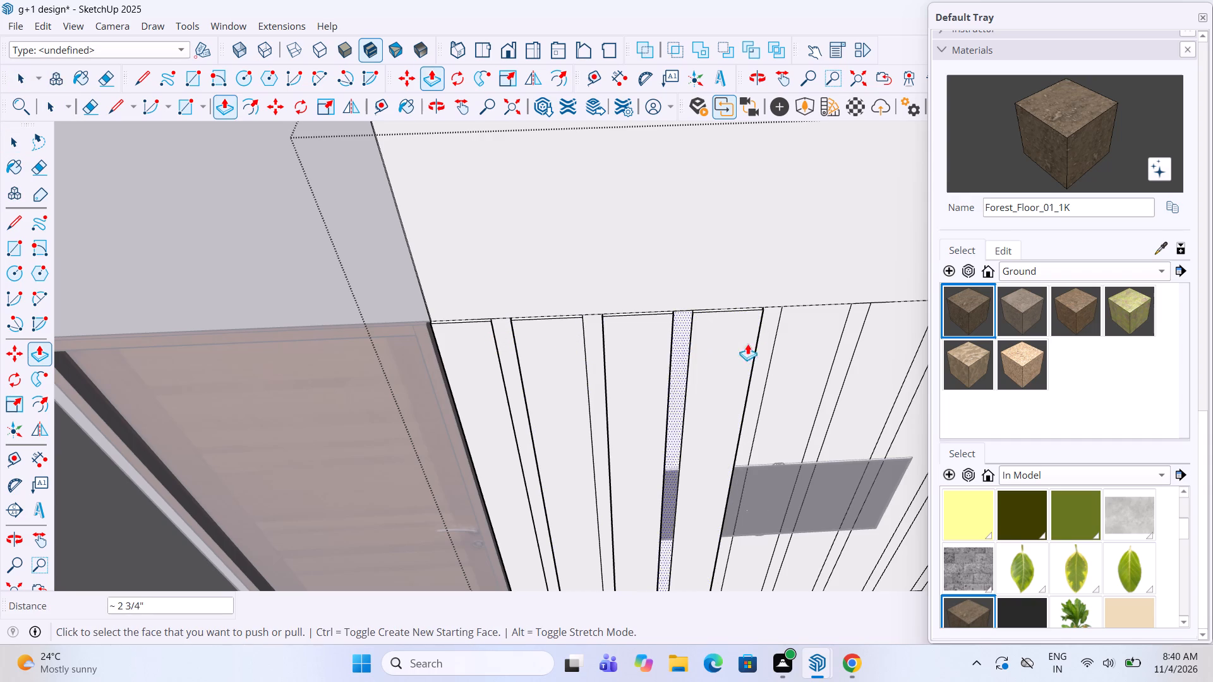
Pull out the fifth and sixth wide panels from the door flush with the neighbouring raised panels.
double_click(783, 345)
left_click(783, 345)
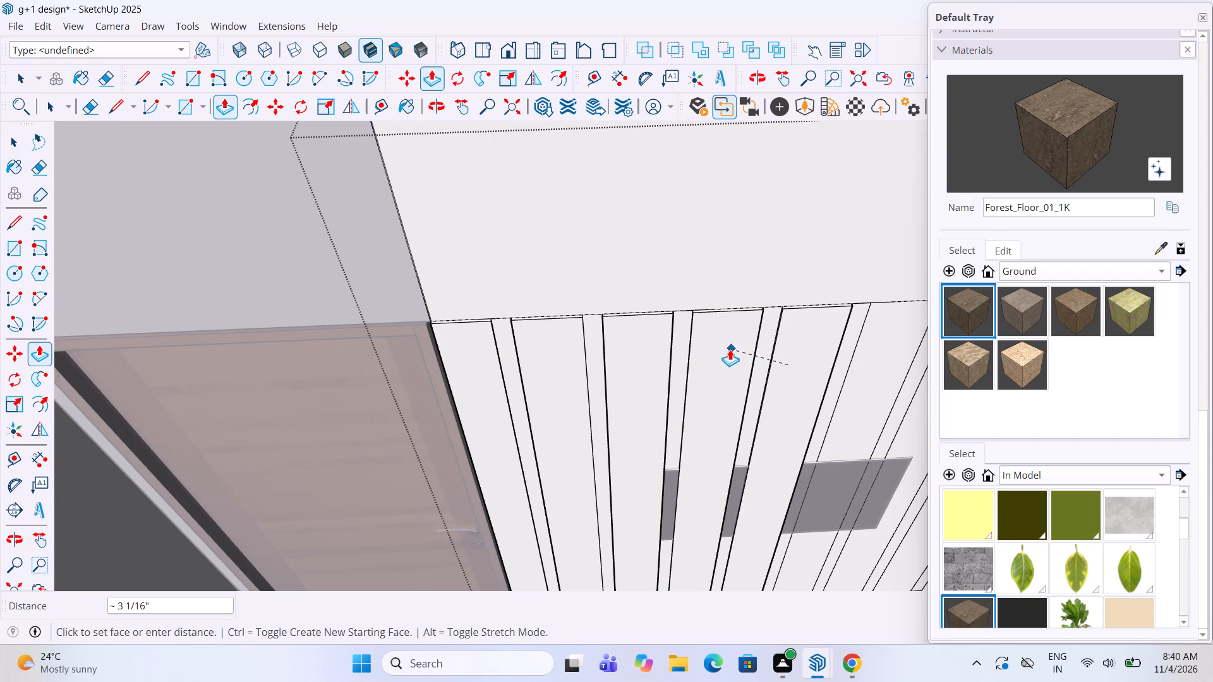
left_click(729, 348)
left_click(865, 364)
left_click(816, 352)
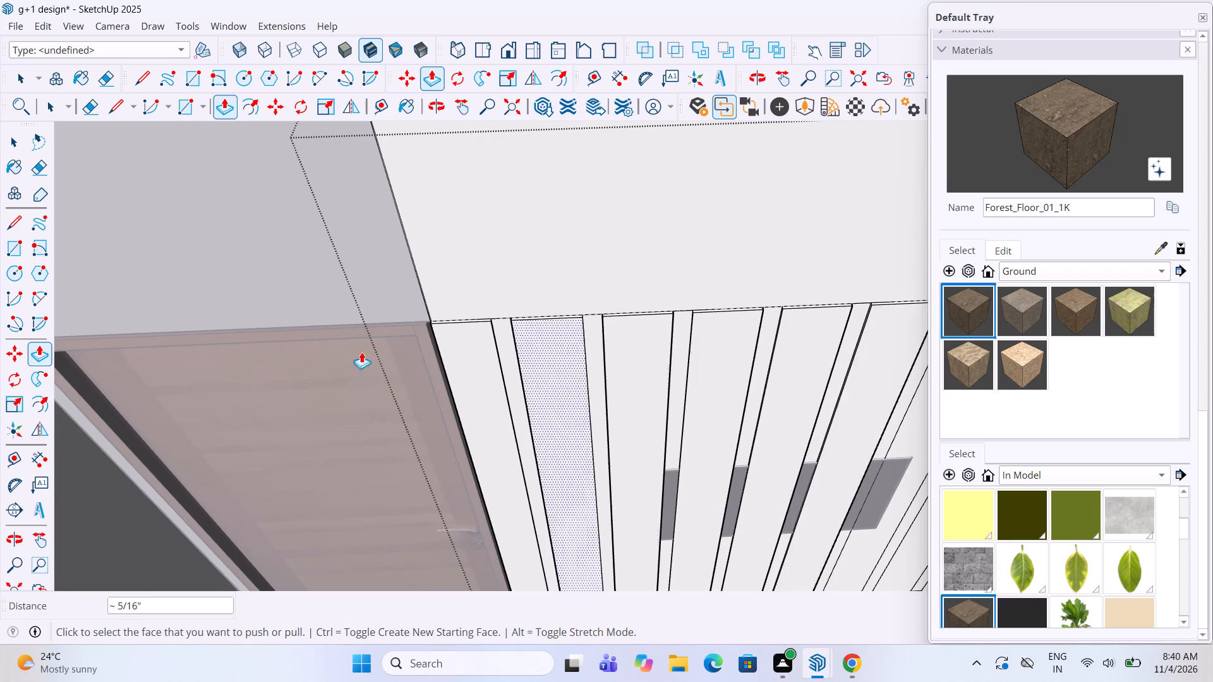
Pull out the last three wide panels farthest from the door flush with the others, then exit the TV wall group.
scroll(333, 348, "down", 4)
scroll(787, 360, "up", 3)
left_click(778, 350)
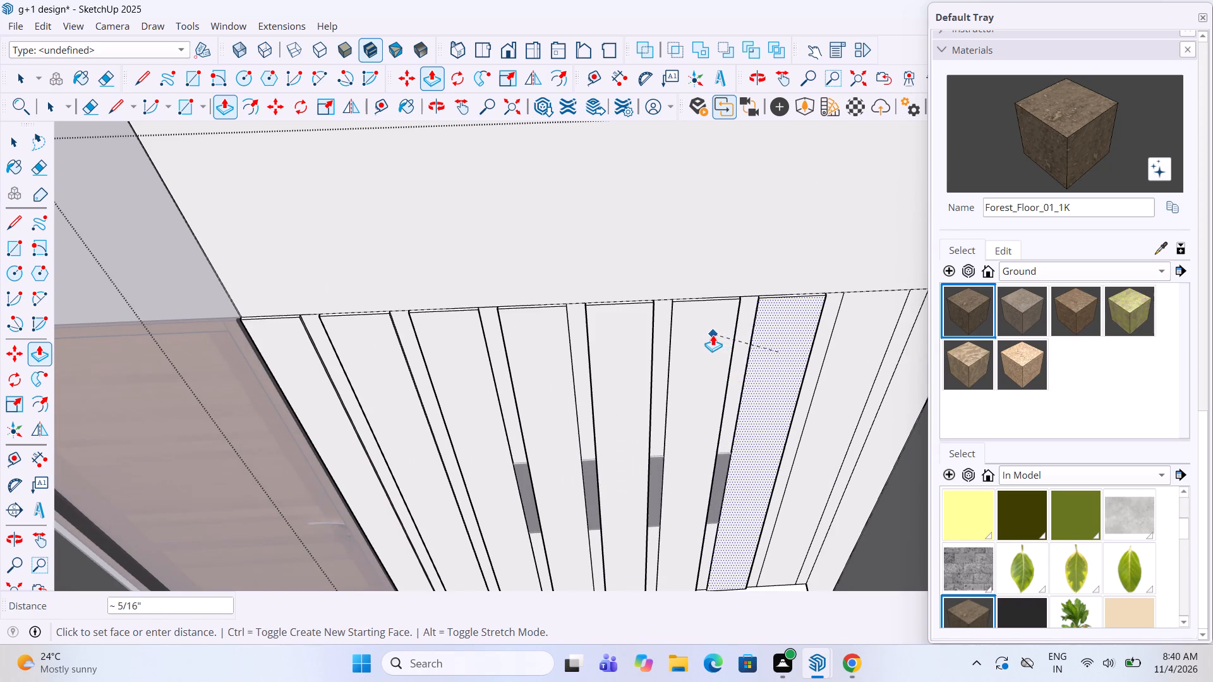
double_click(712, 335)
double_click(837, 350)
scroll(529, 308, "down", 3)
scroll(831, 306, "up", 2)
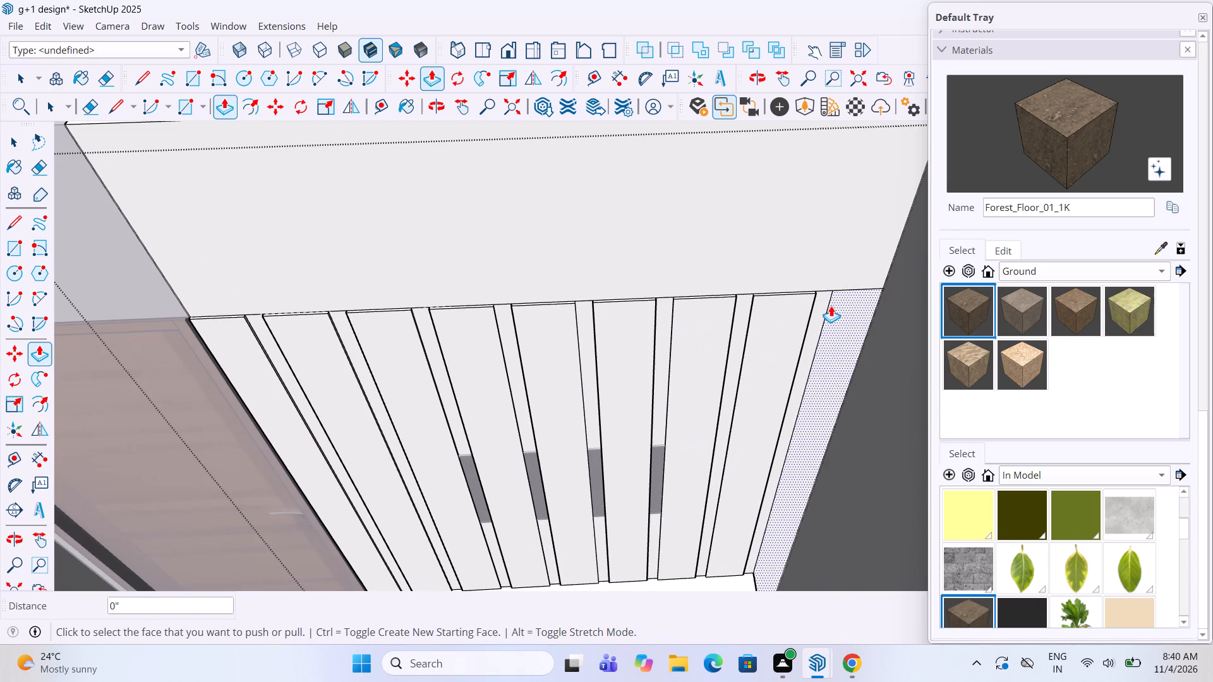
double_click(848, 324)
key("space")
scroll(598, 220, "down", 5)
scroll(641, 326, "down", 4)
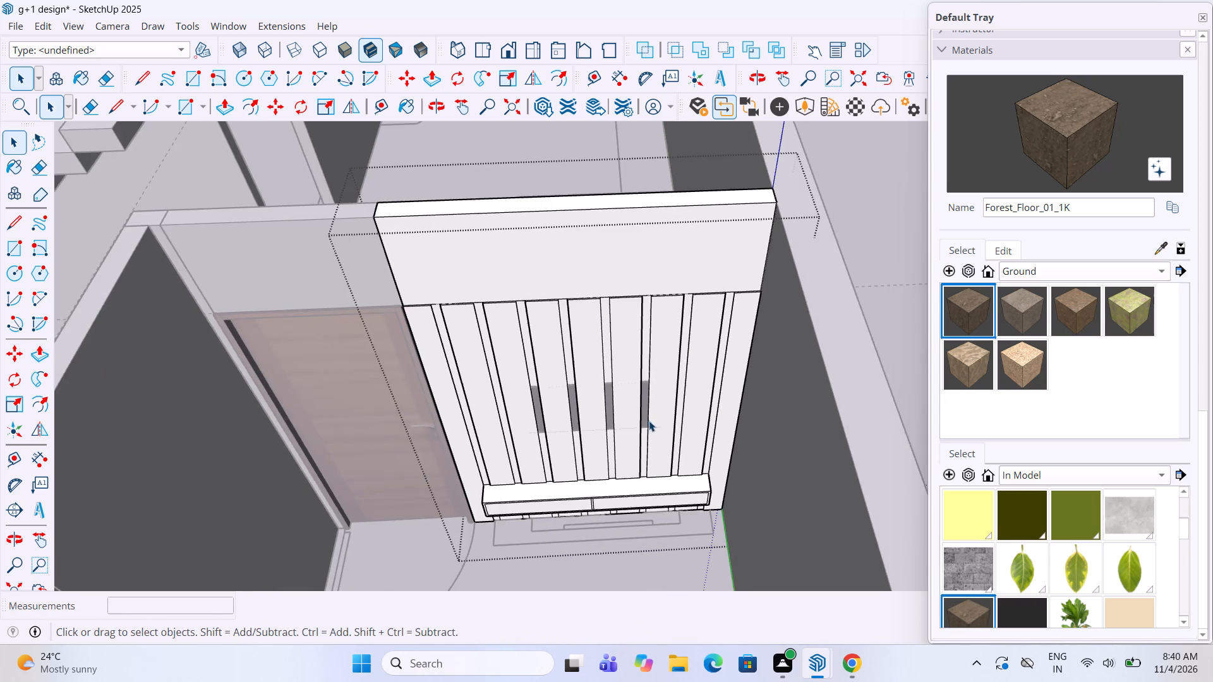
middle_click_drag(649, 421, 650, 353)
scroll(628, 442, "down", 4)
left_click(891, 230)
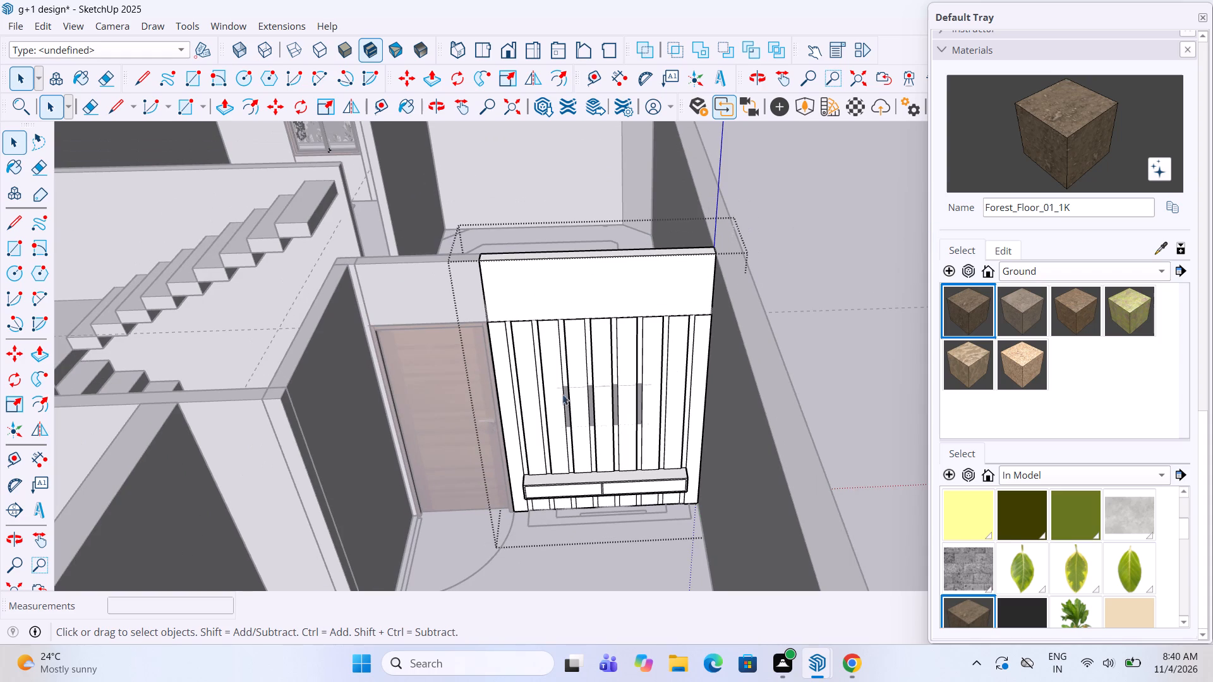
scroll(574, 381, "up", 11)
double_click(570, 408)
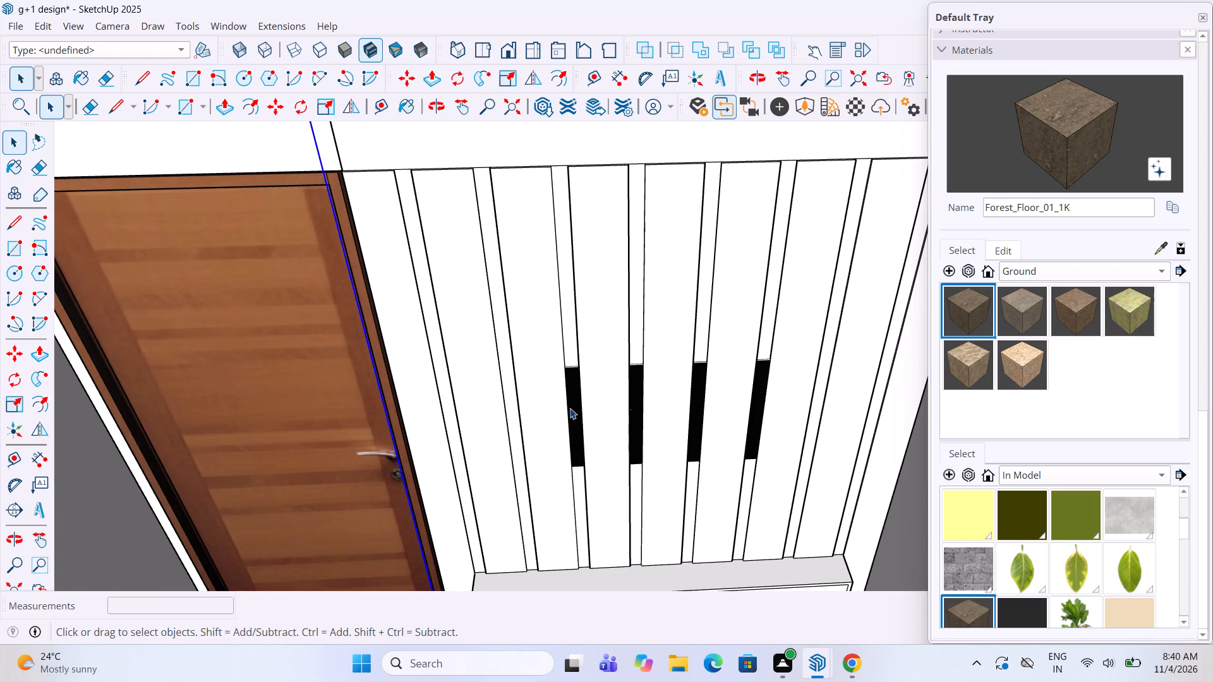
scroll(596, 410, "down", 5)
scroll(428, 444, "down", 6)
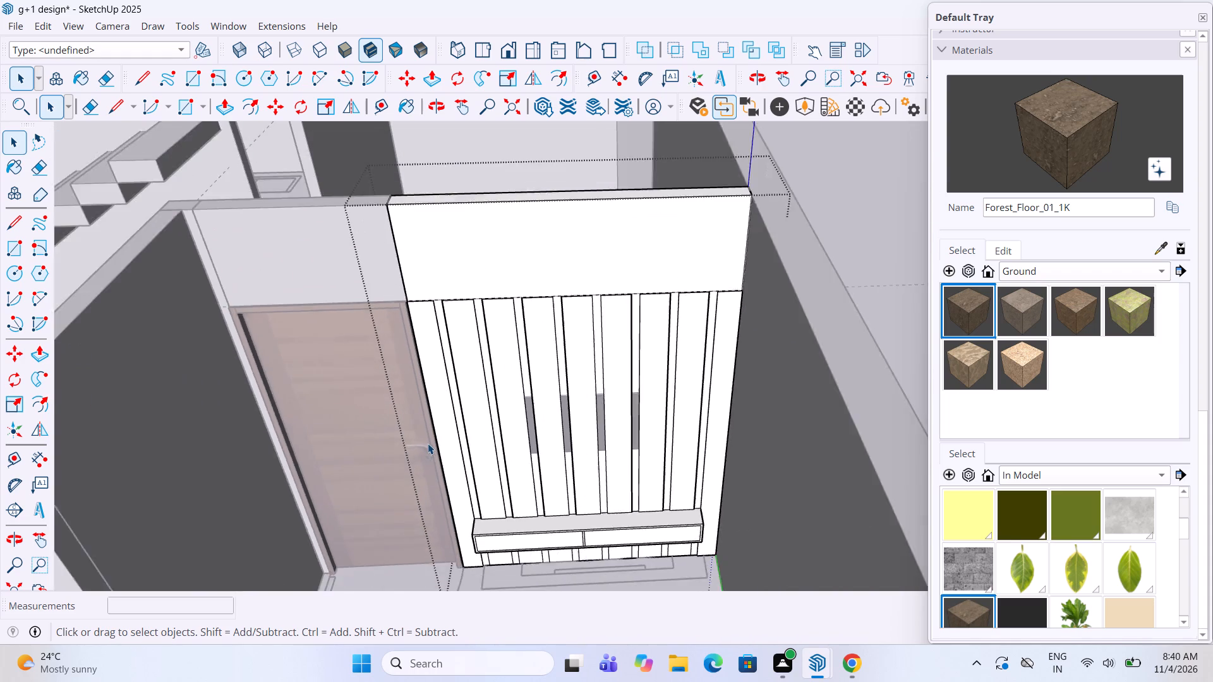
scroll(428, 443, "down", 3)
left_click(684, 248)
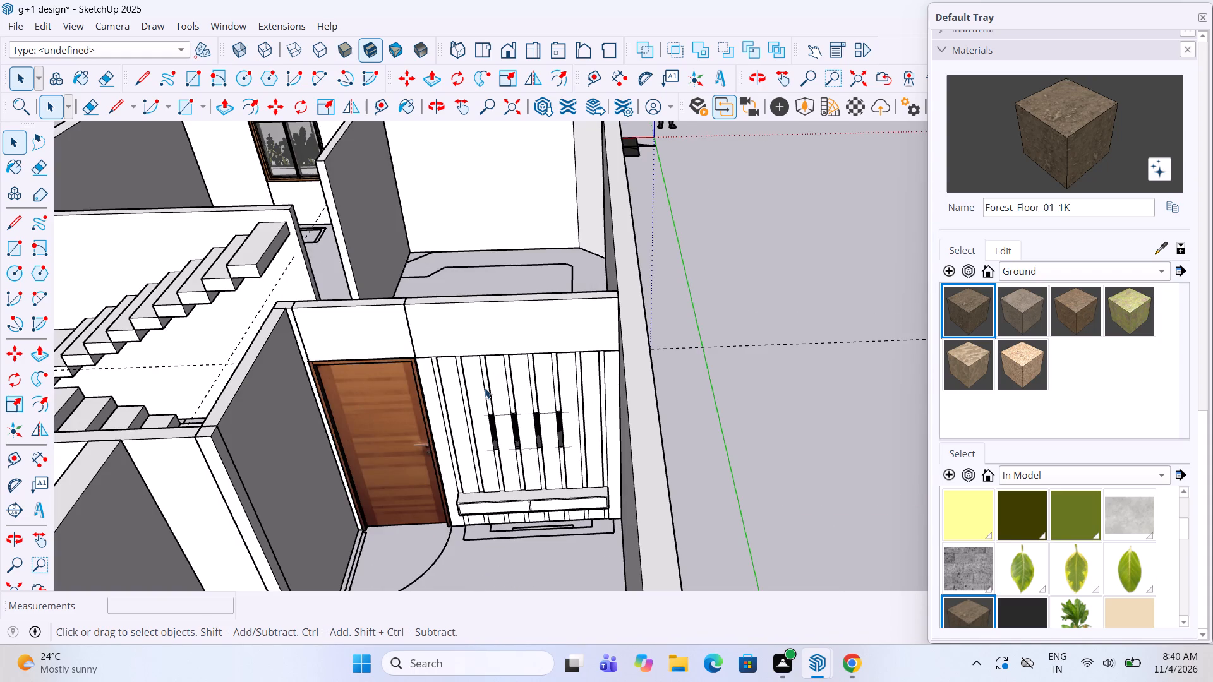
Move the mounted TV outward about 9/16" so its whole screen sits in front of the raised wall panels.
scroll(568, 444, "up", 8)
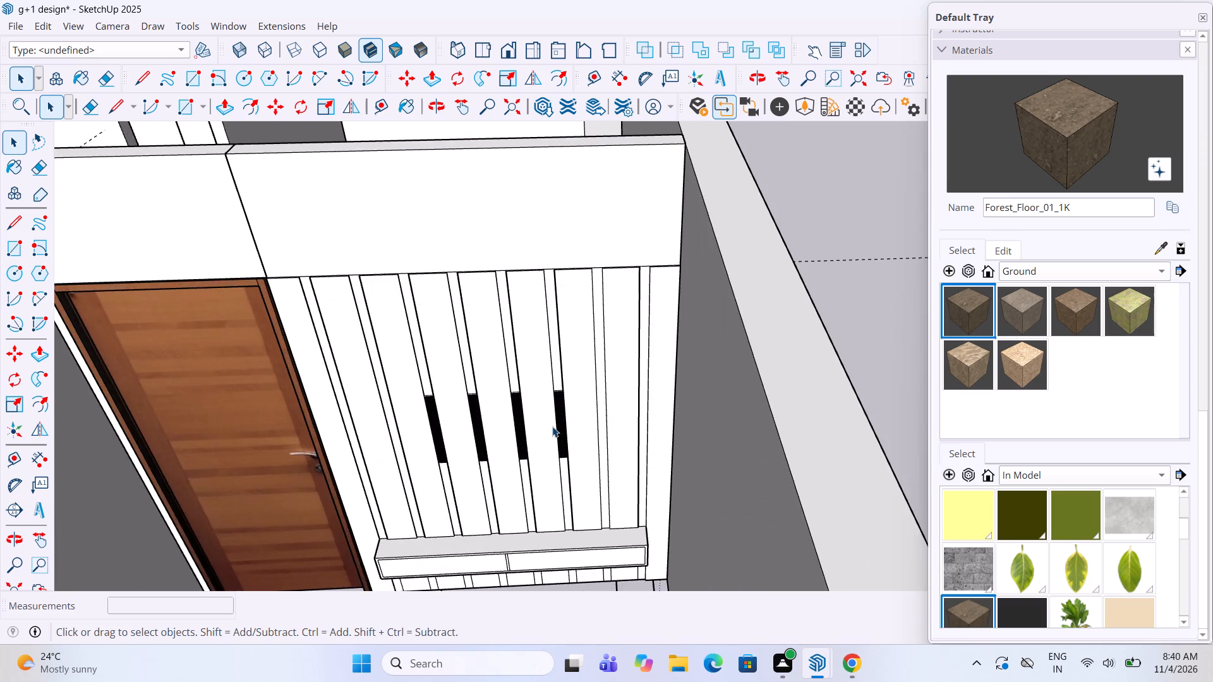
scroll(552, 426, "up", 4)
left_click(570, 438)
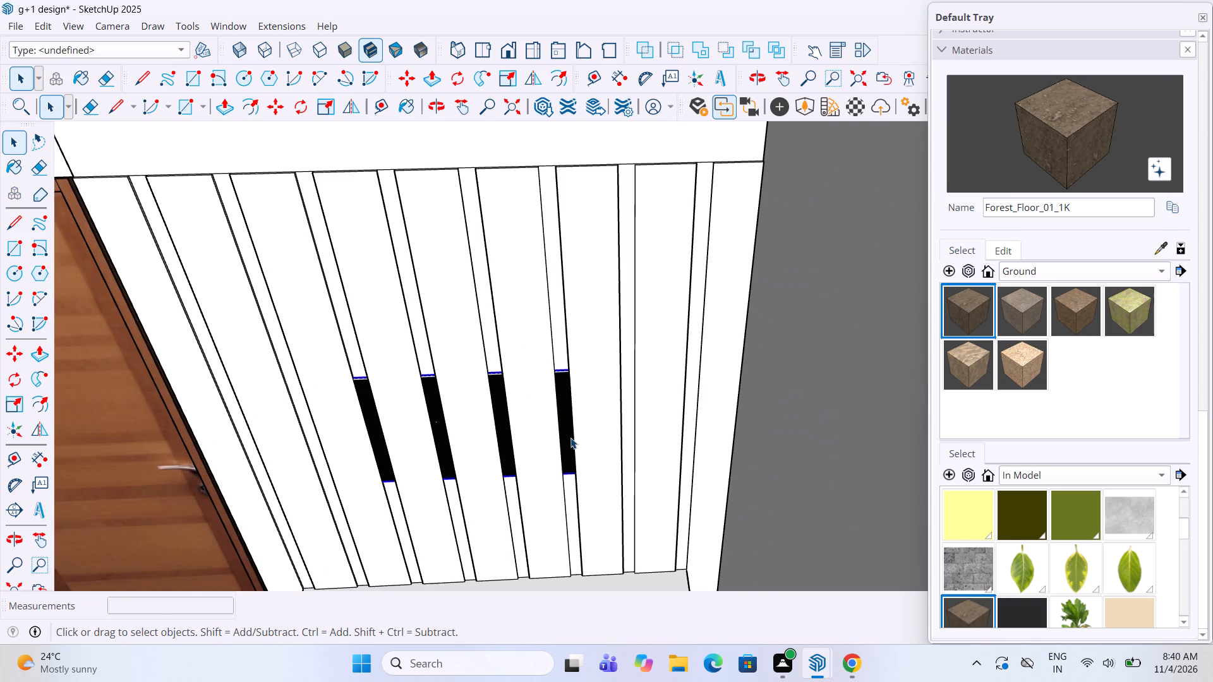
key("m")
left_click(596, 472)
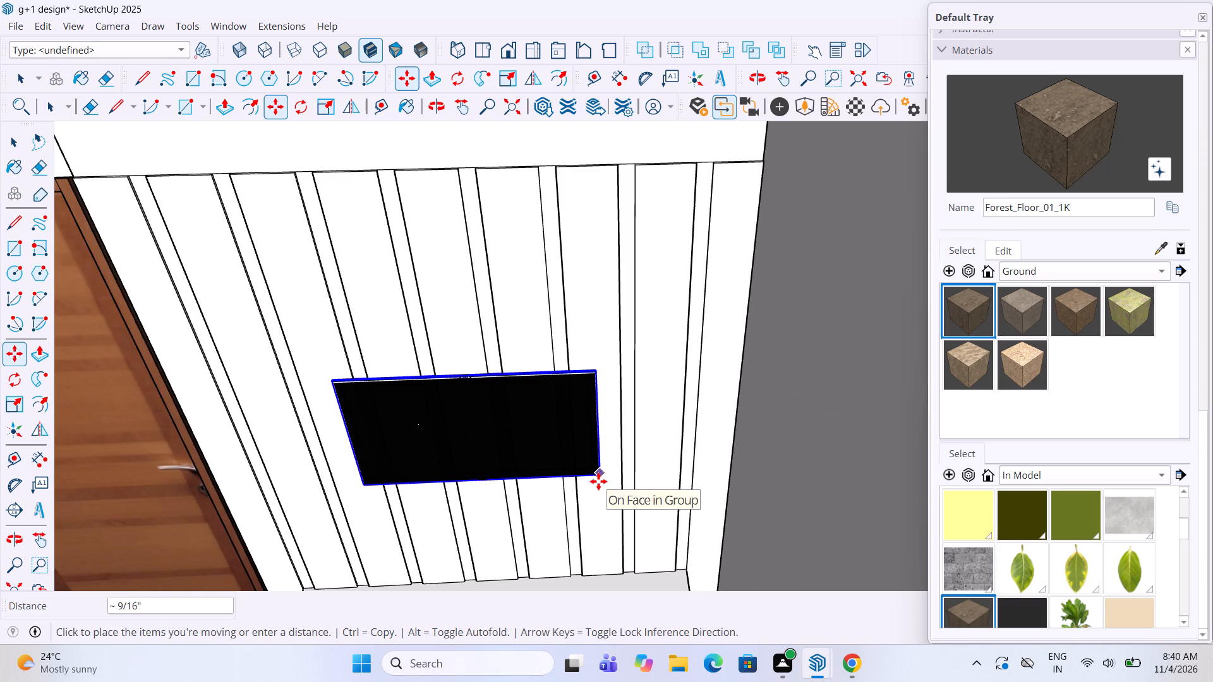
left_click(598, 481)
key("space")
scroll(529, 473, "down", 12)
left_click(767, 286)
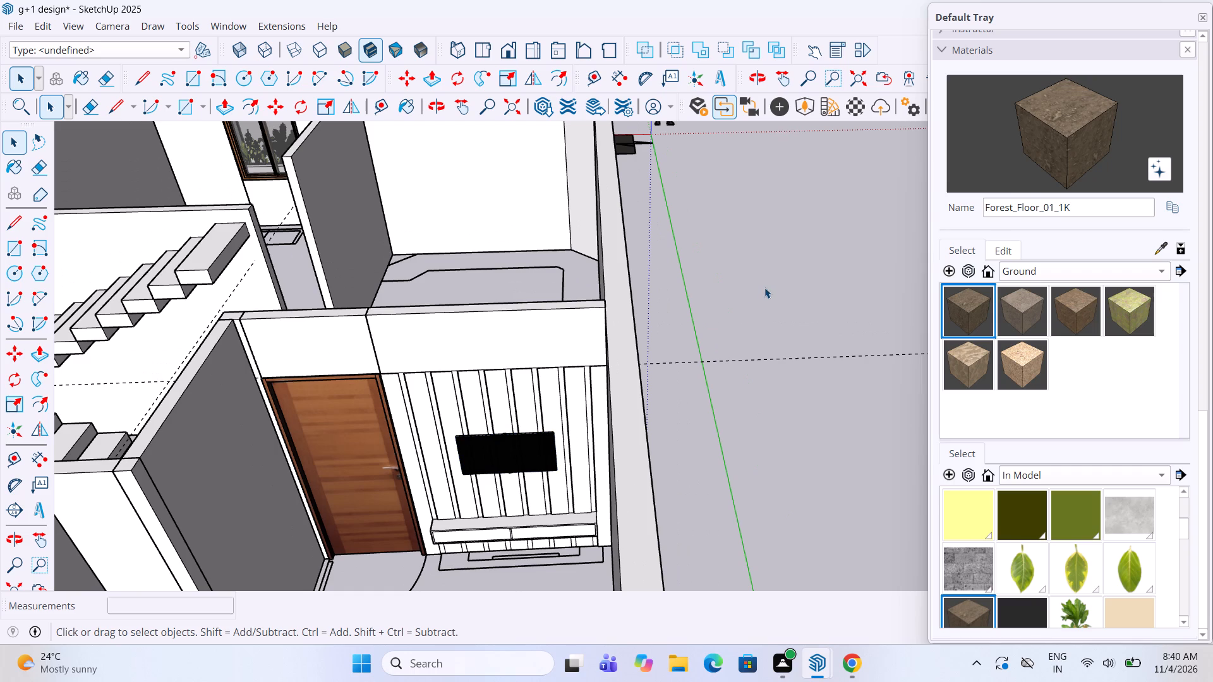
Inside the TV wall group, paint the five wide panels farthest from the door with the red in-model material Marc_Wrist.
middle_click(634, 362)
scroll(639, 359, "down", 4)
scroll(553, 418, "up", 3)
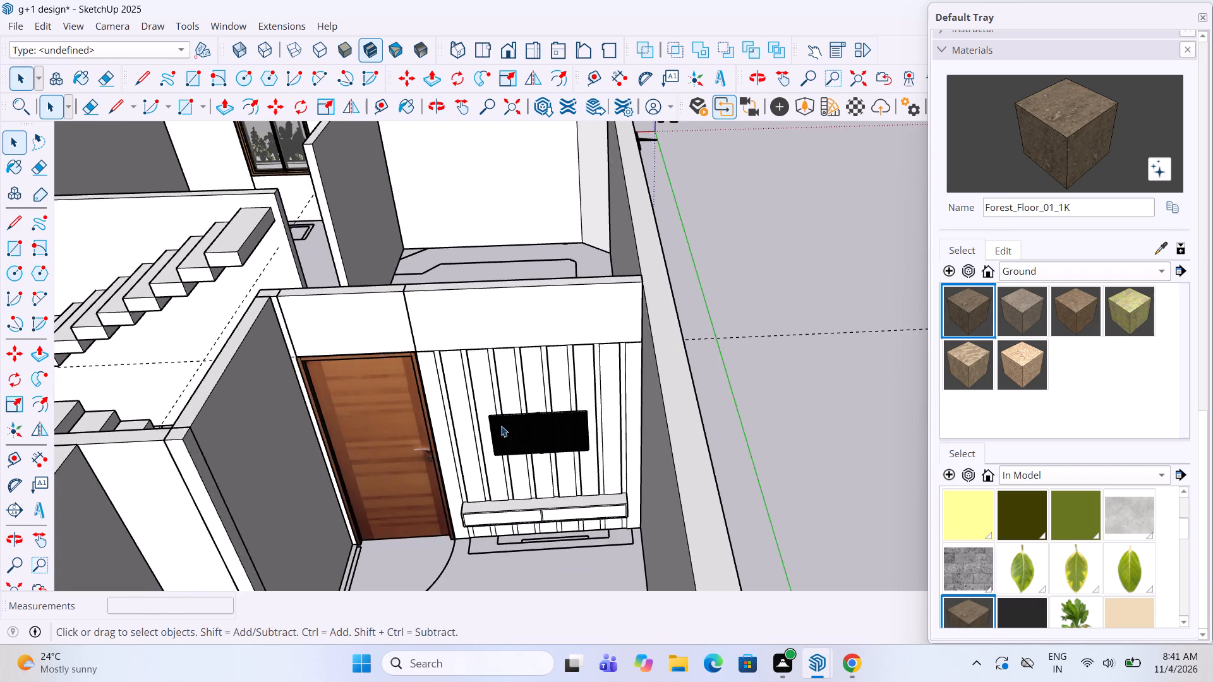
scroll(500, 426, "up", 2)
middle_click(488, 384)
double_click(516, 306)
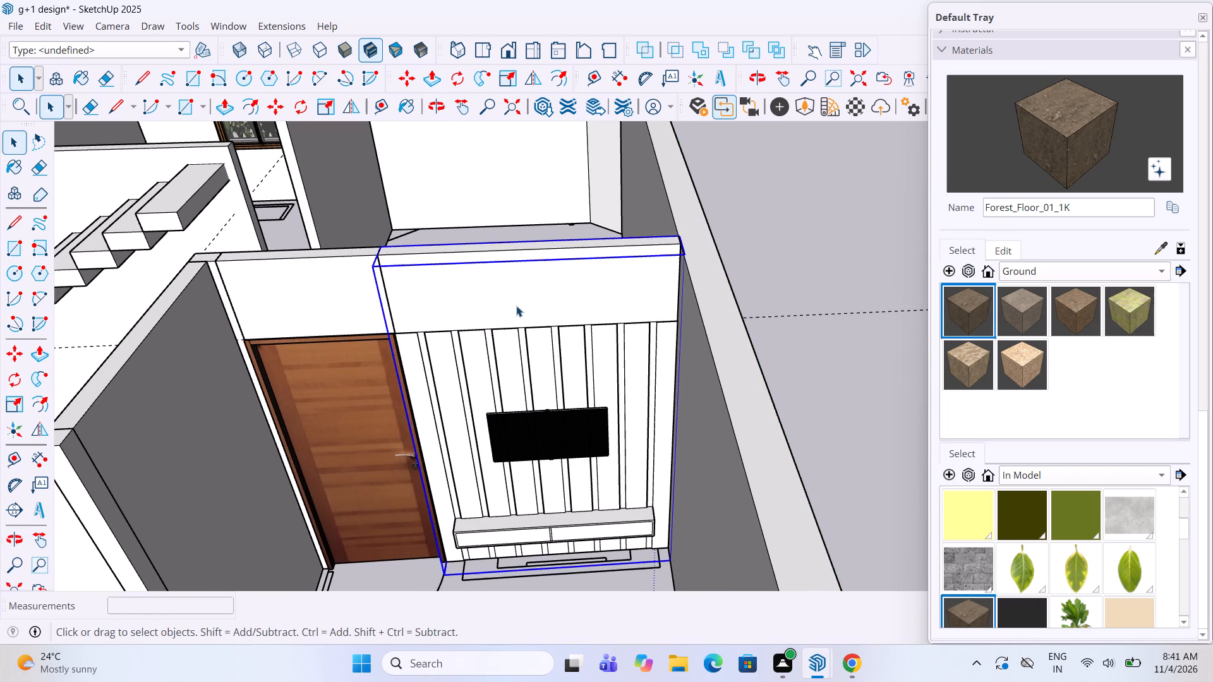
scroll(1035, 350, "up", 2)
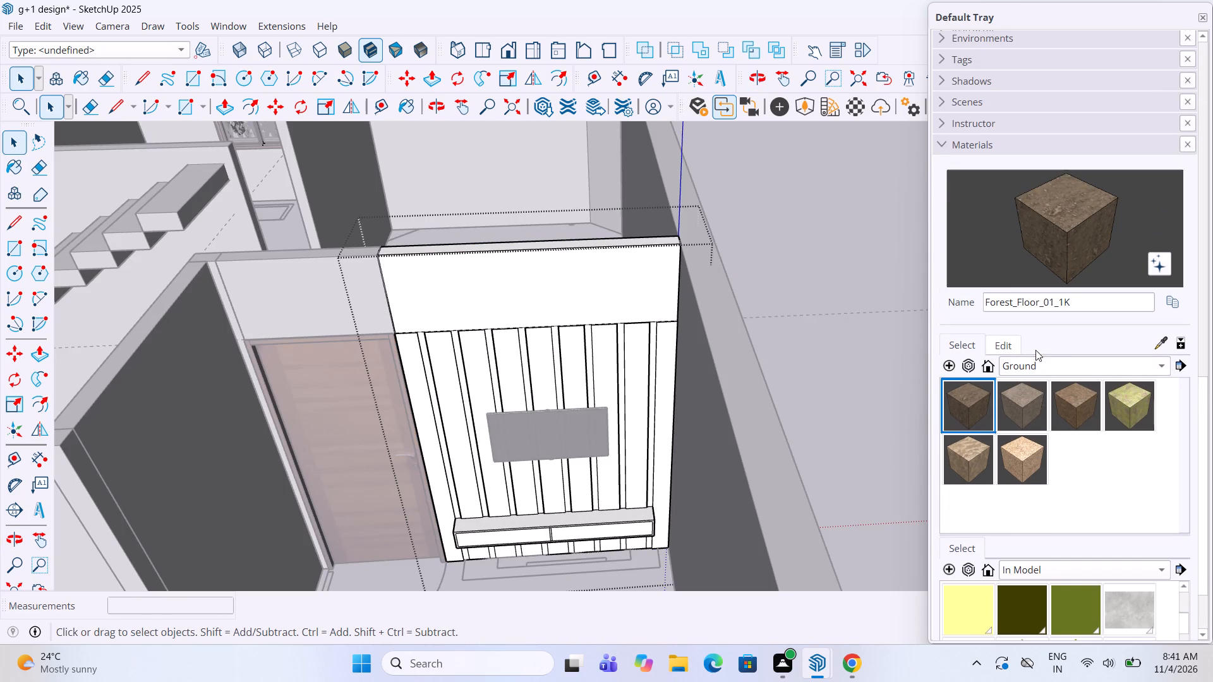
scroll(1033, 392, "up", 2)
scroll(1033, 392, "down", 2)
left_click(1058, 358)
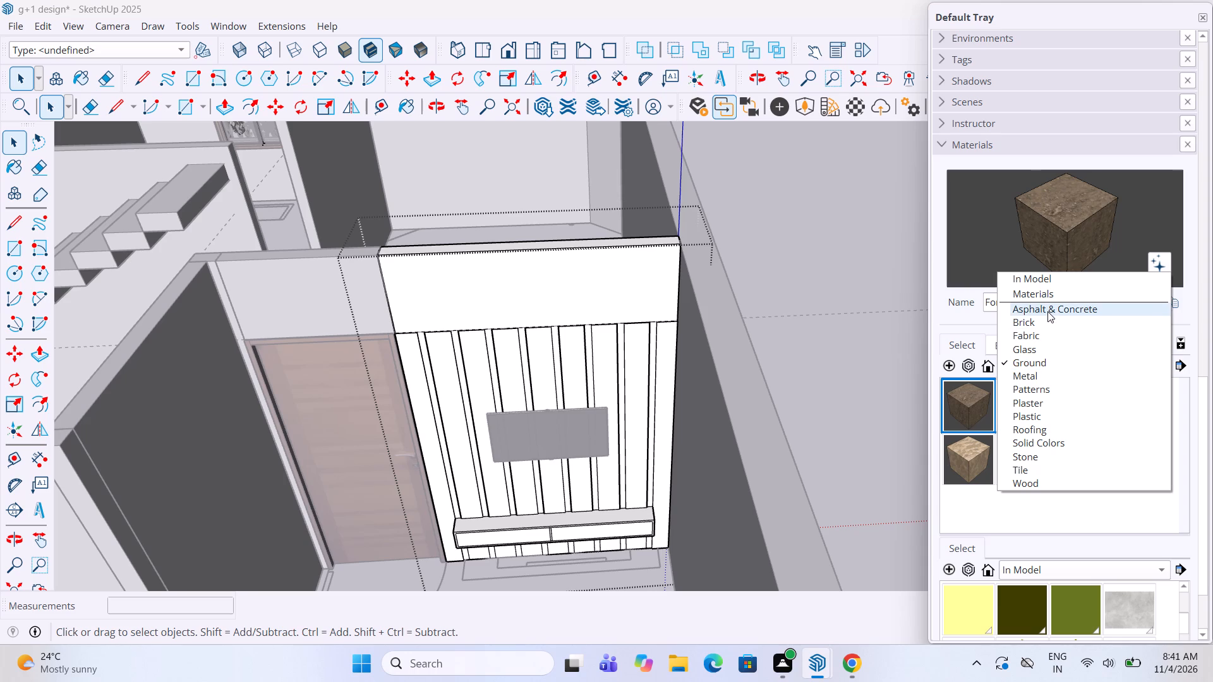
scroll(1041, 394, "down", 3)
scroll(1038, 401, "up", 1)
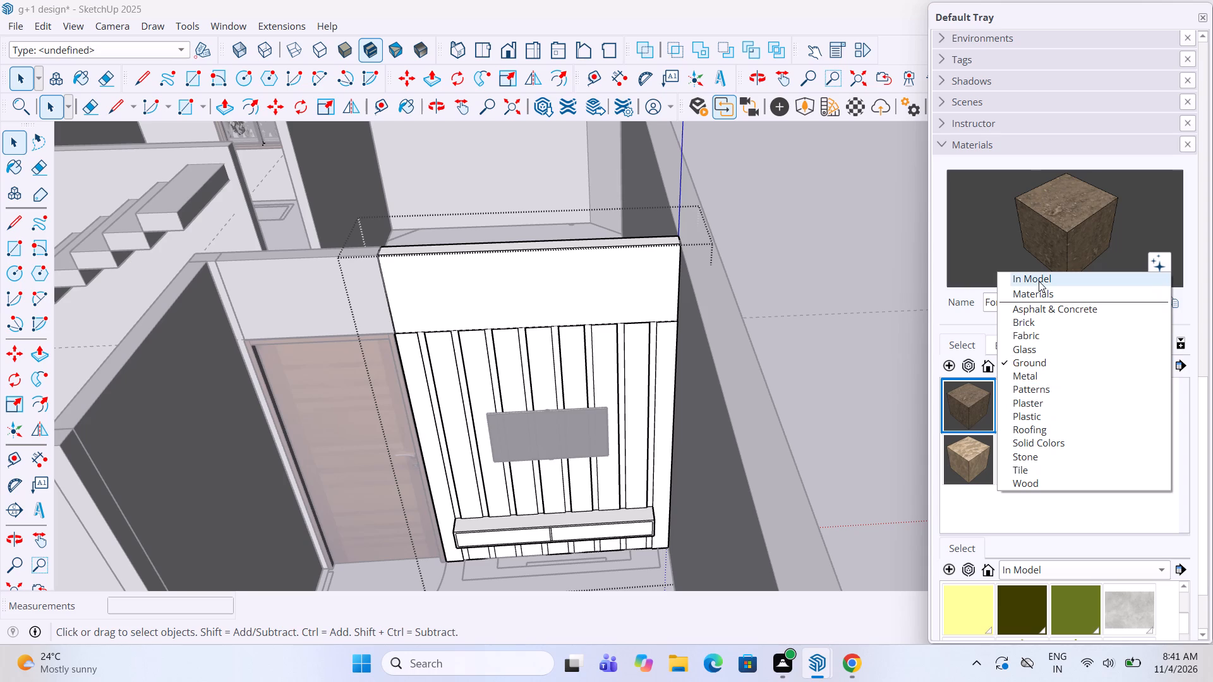
left_click(1039, 279)
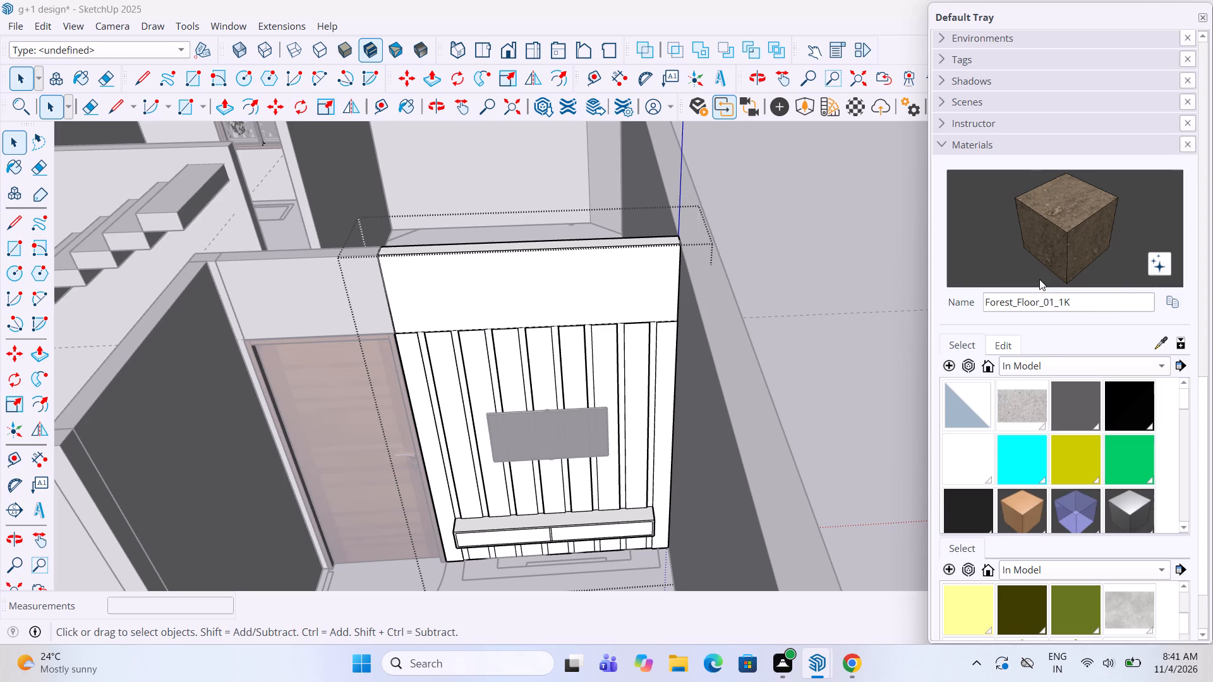
scroll(1022, 467, "down", 3)
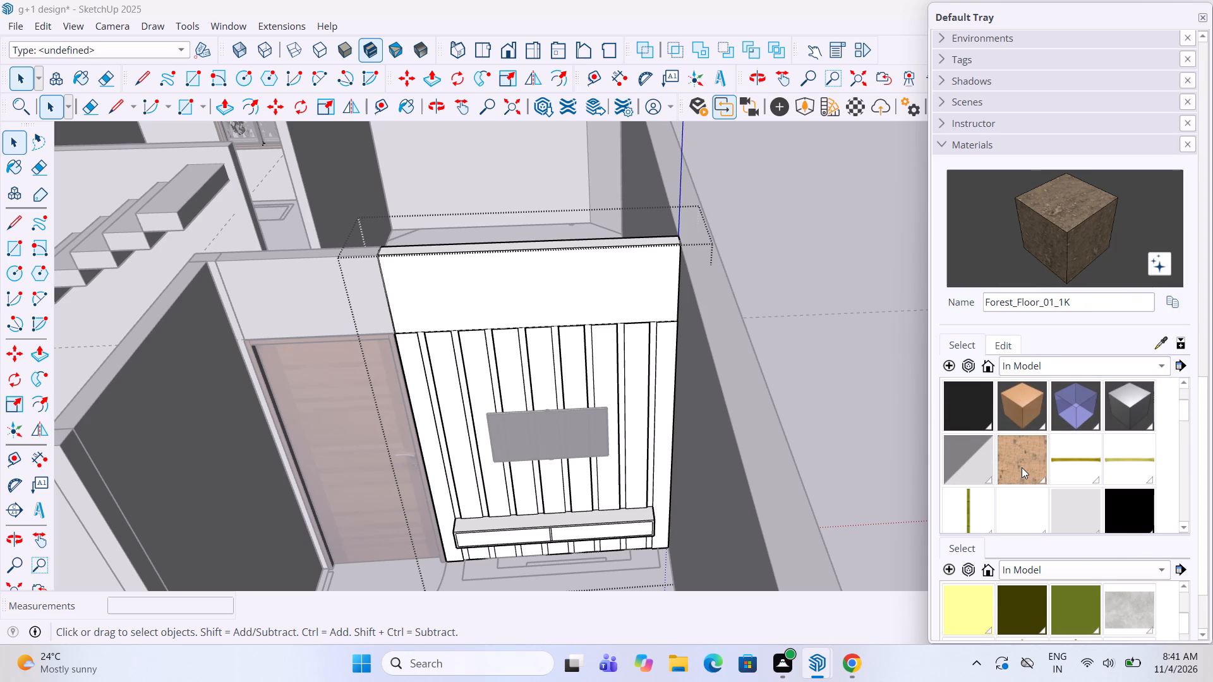
scroll(1024, 467, "down", 3)
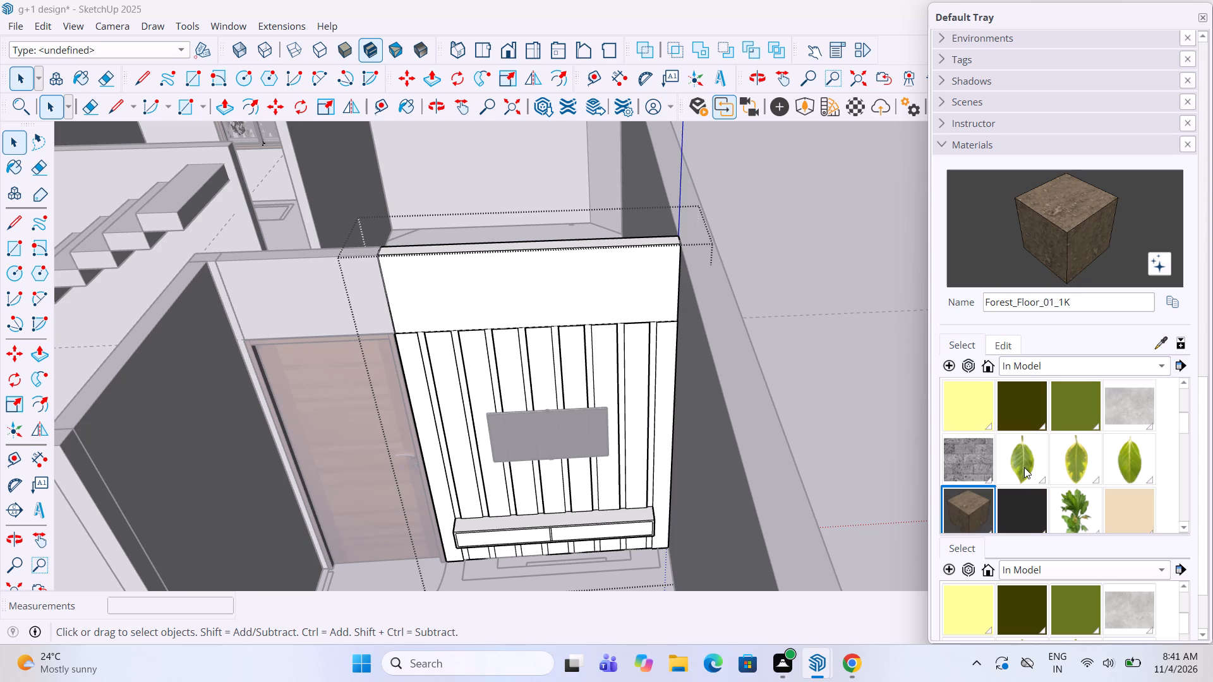
scroll(1024, 467, "down", 4)
double_click(1070, 460)
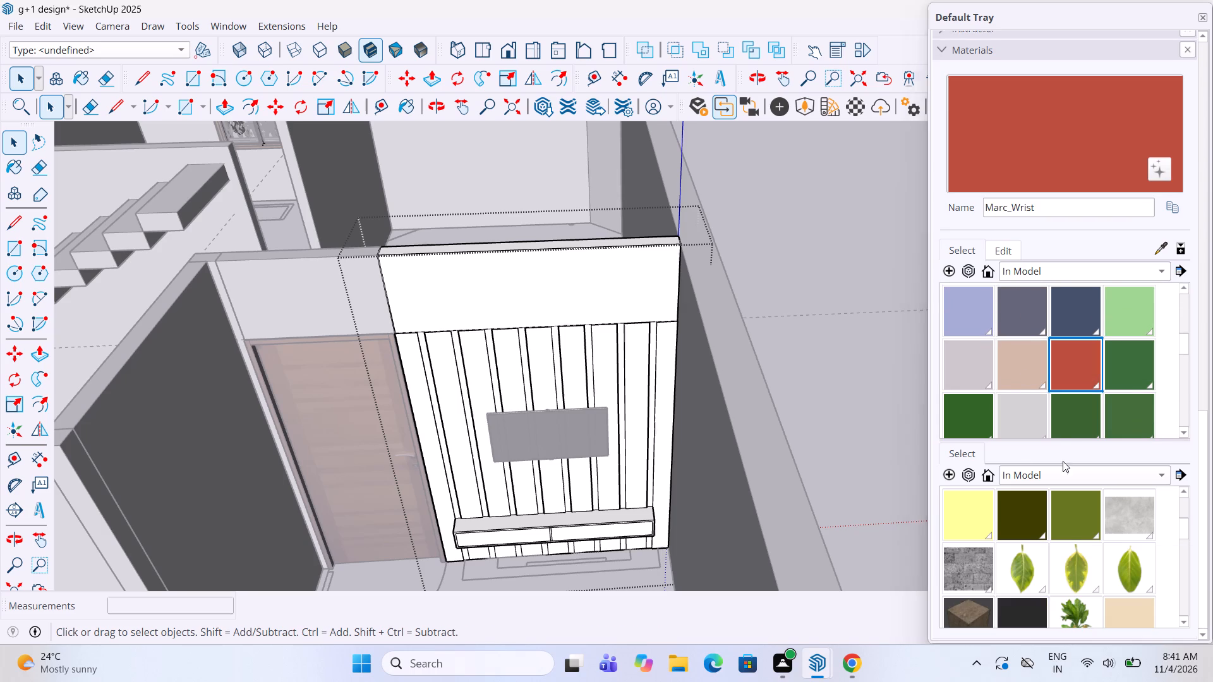
left_click(656, 372)
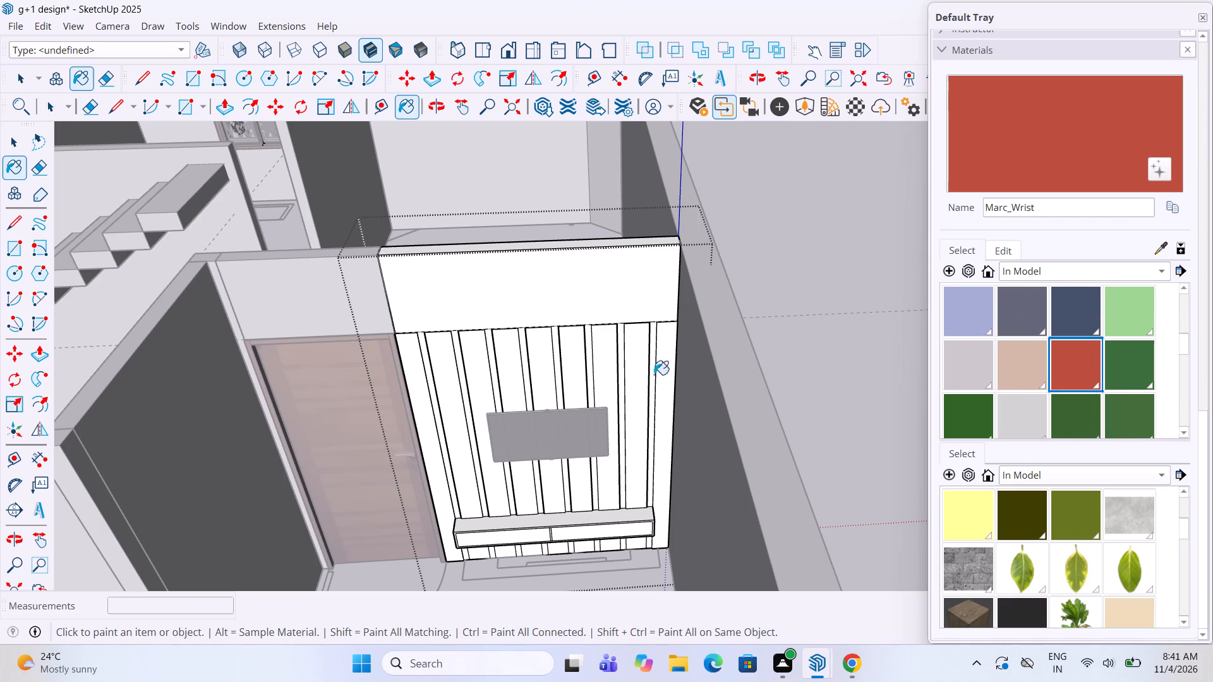
triple_click(667, 388)
double_click(637, 379)
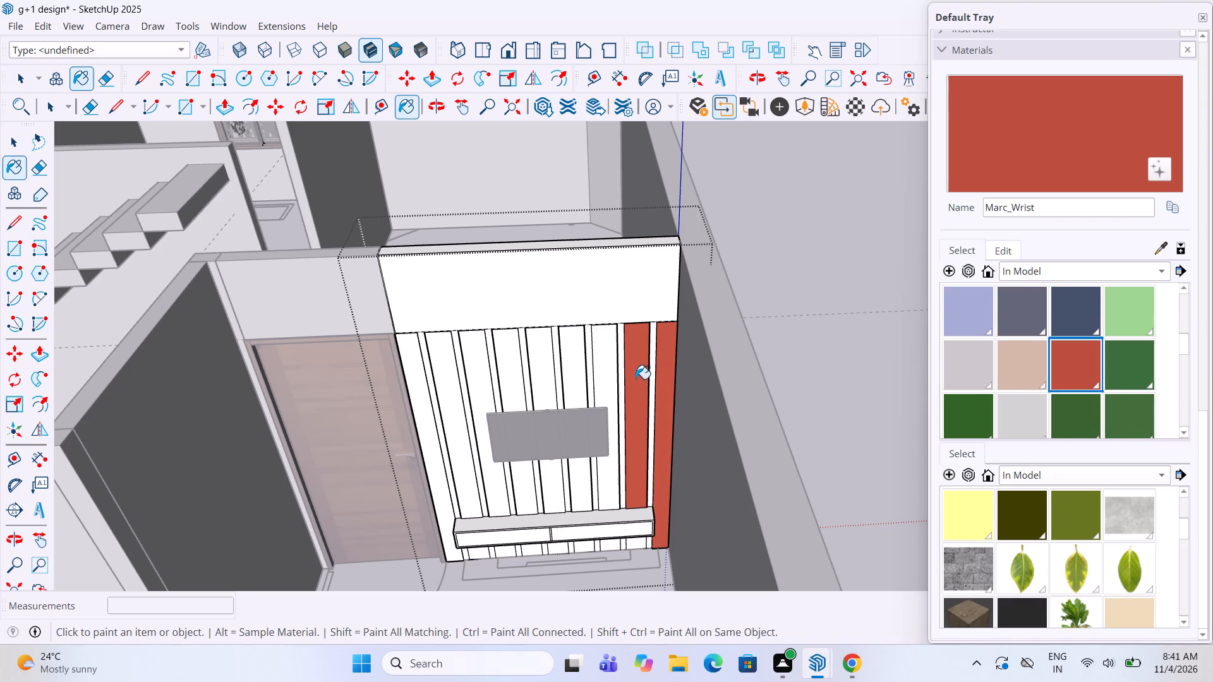
left_click(596, 356)
left_click(564, 357)
left_click(540, 357)
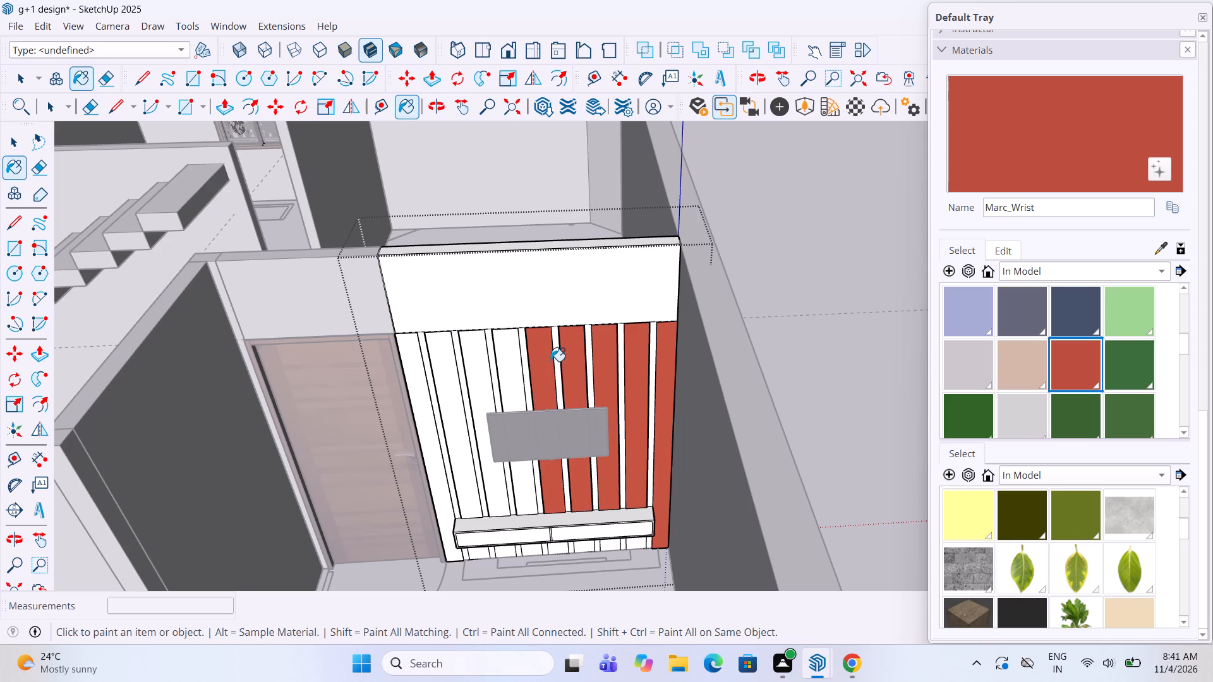
Paint the four wide panels nearest the door with the same red Marc_Wrist material.
double_click(414, 378)
left_click(438, 370)
left_click(467, 369)
left_click(510, 367)
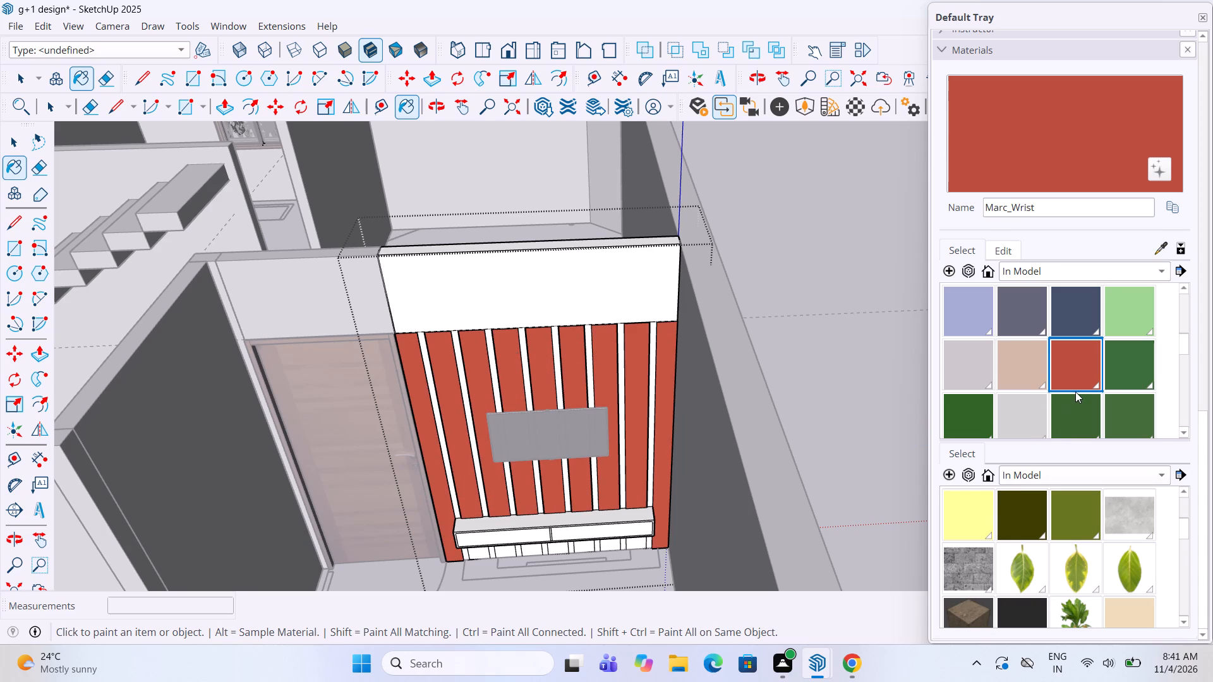
Paint the eight narrow recessed strips above the ledge with the light yellow material Color_E04 and exit the TV wall group.
scroll(1075, 392, "down", 6)
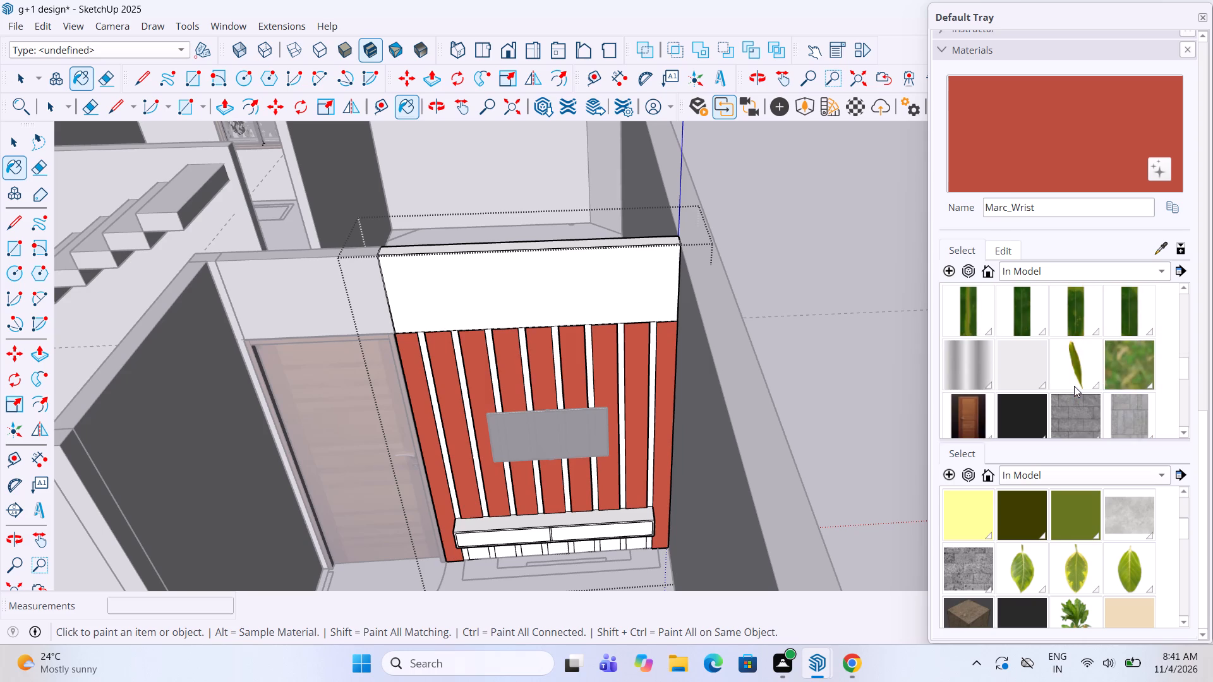
scroll(1074, 386, "down", 11)
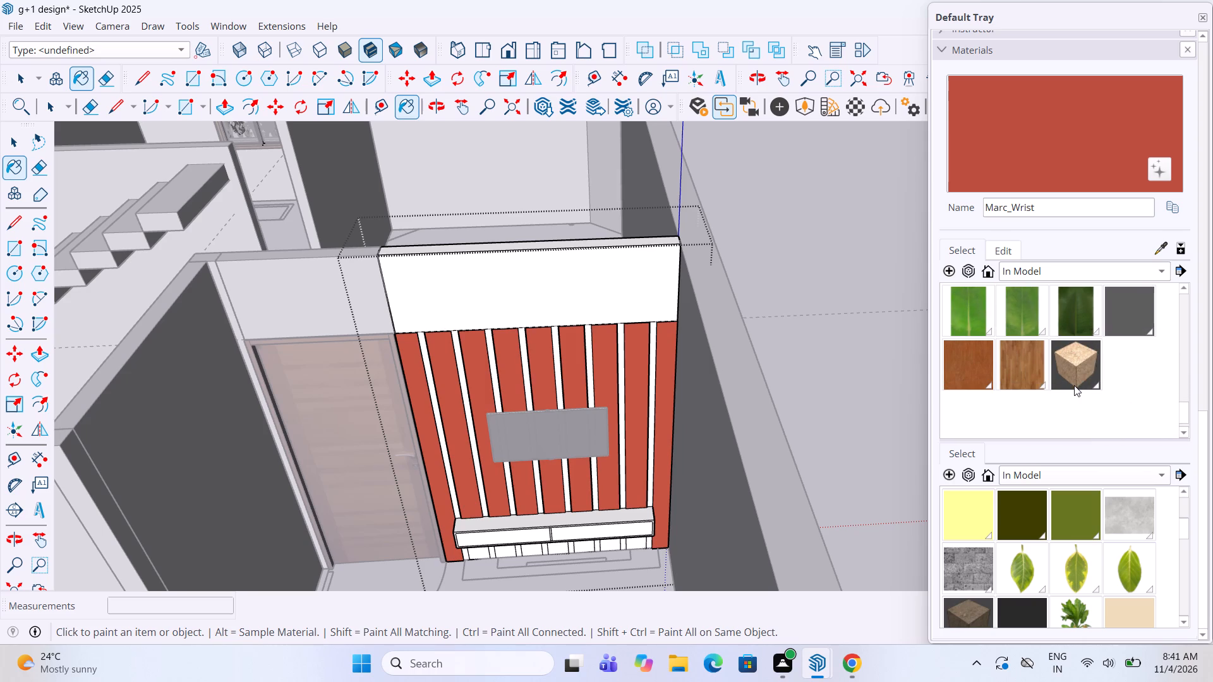
left_click(970, 525)
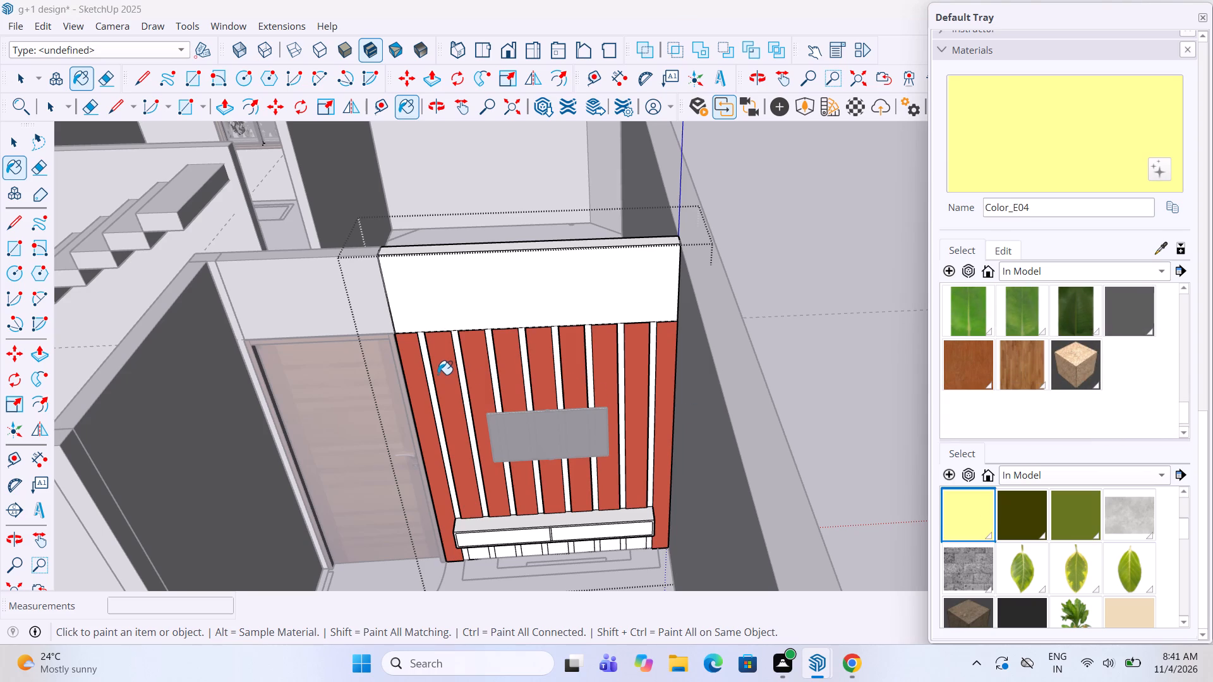
left_click(428, 372)
scroll(430, 371, "up", 4)
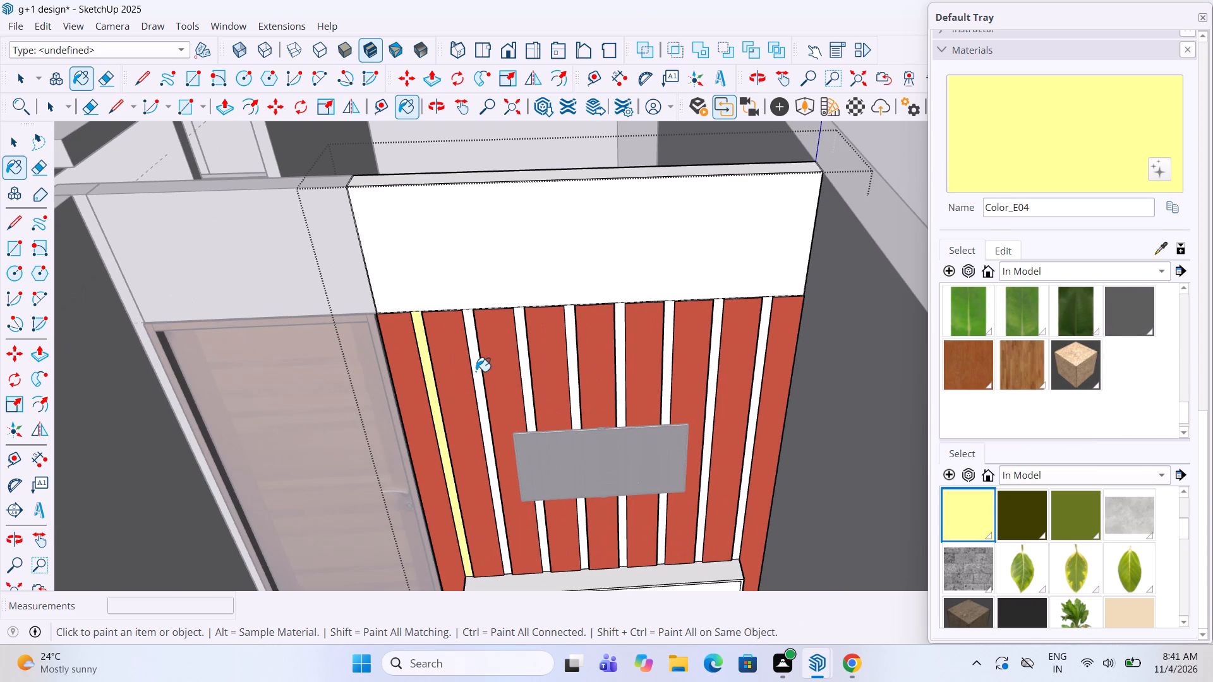
left_click(476, 371)
left_click(522, 366)
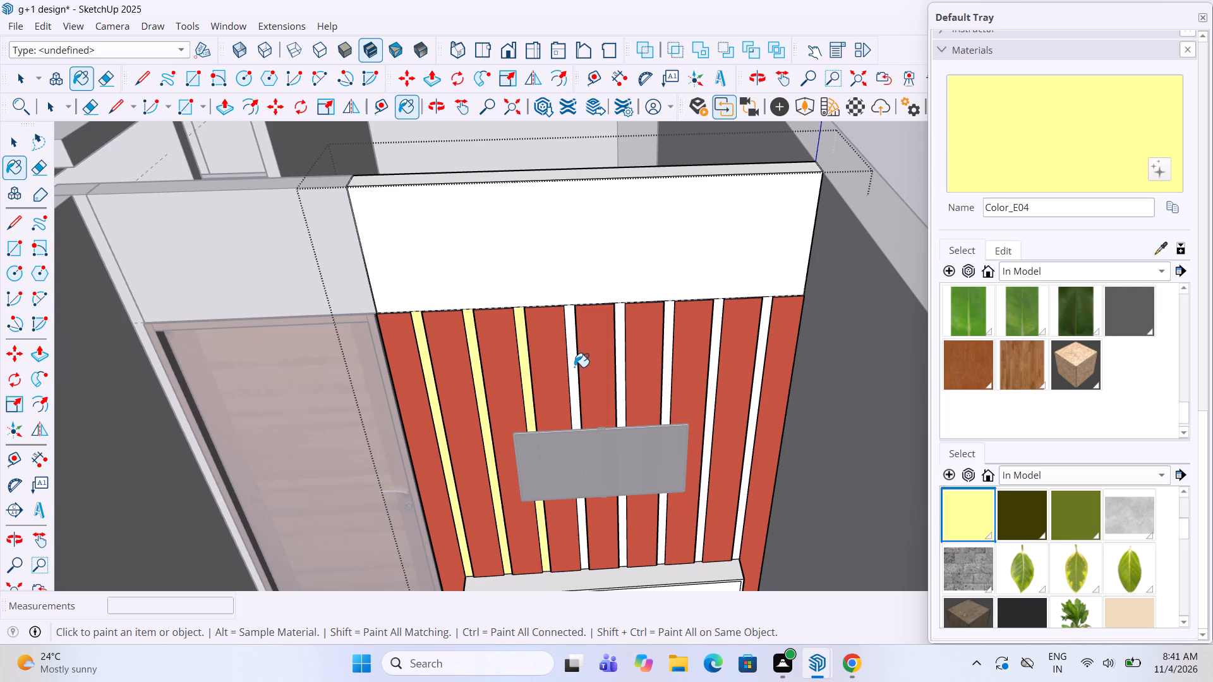
double_click(574, 367)
left_click(618, 372)
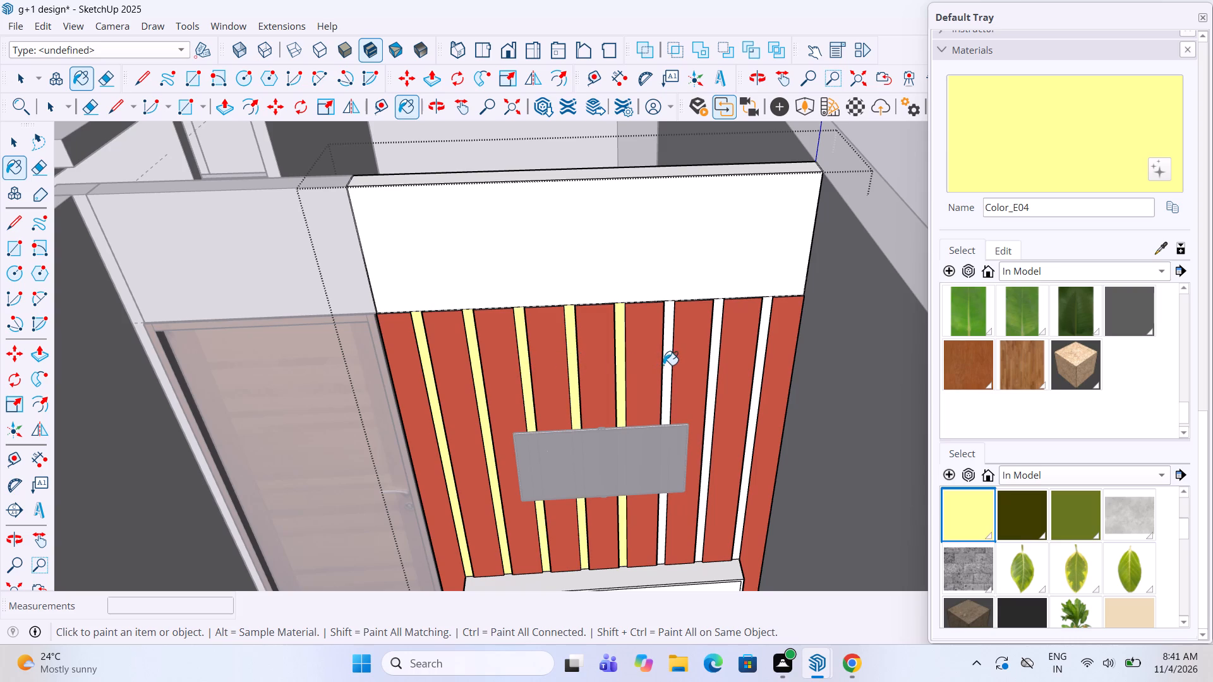
left_click(667, 366)
left_click(716, 354)
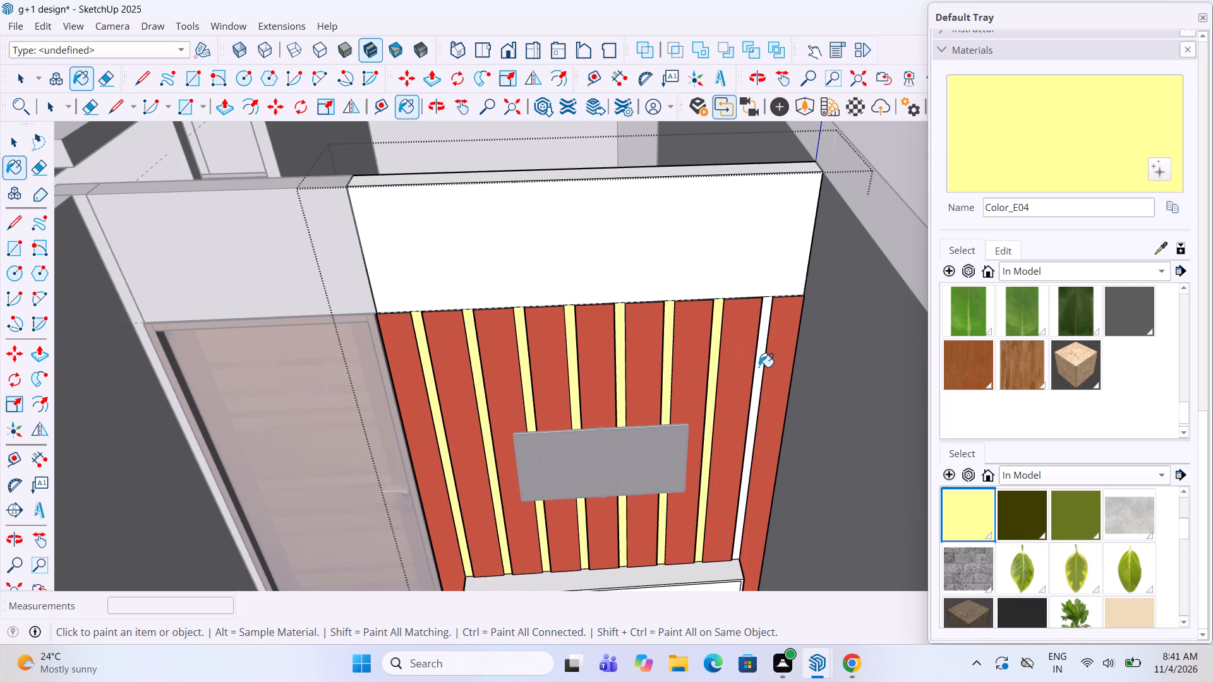
left_click(760, 367)
scroll(586, 353, "down", 10)
key("space")
left_click(815, 242)
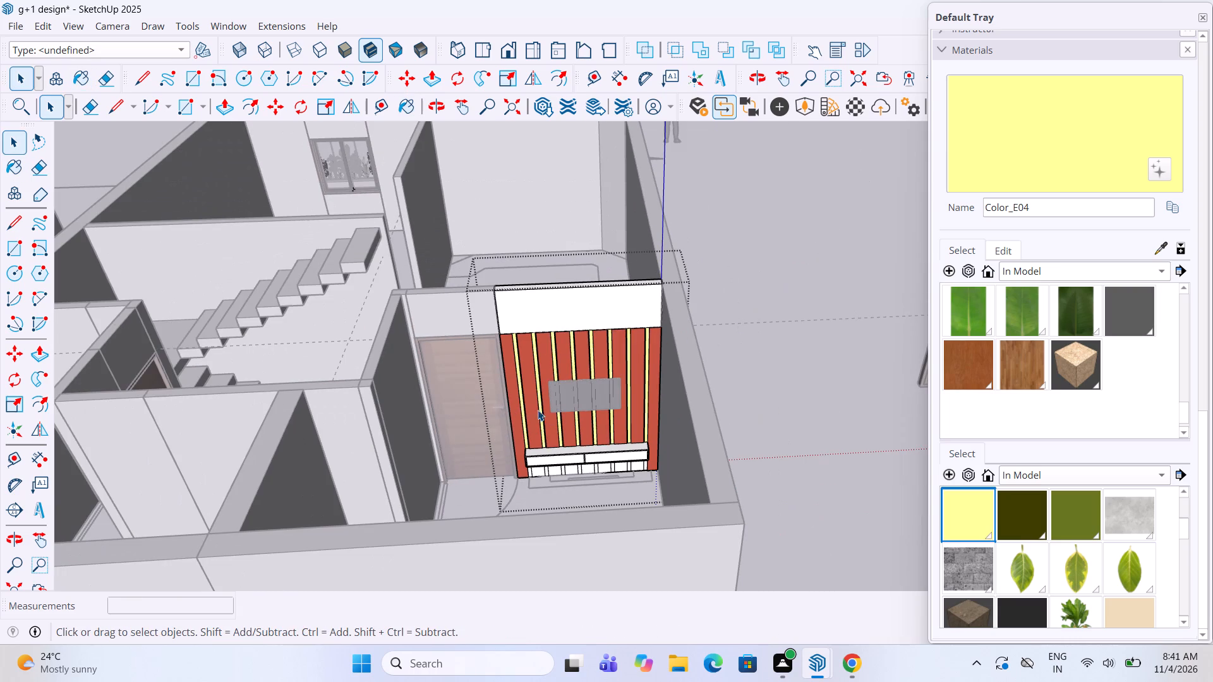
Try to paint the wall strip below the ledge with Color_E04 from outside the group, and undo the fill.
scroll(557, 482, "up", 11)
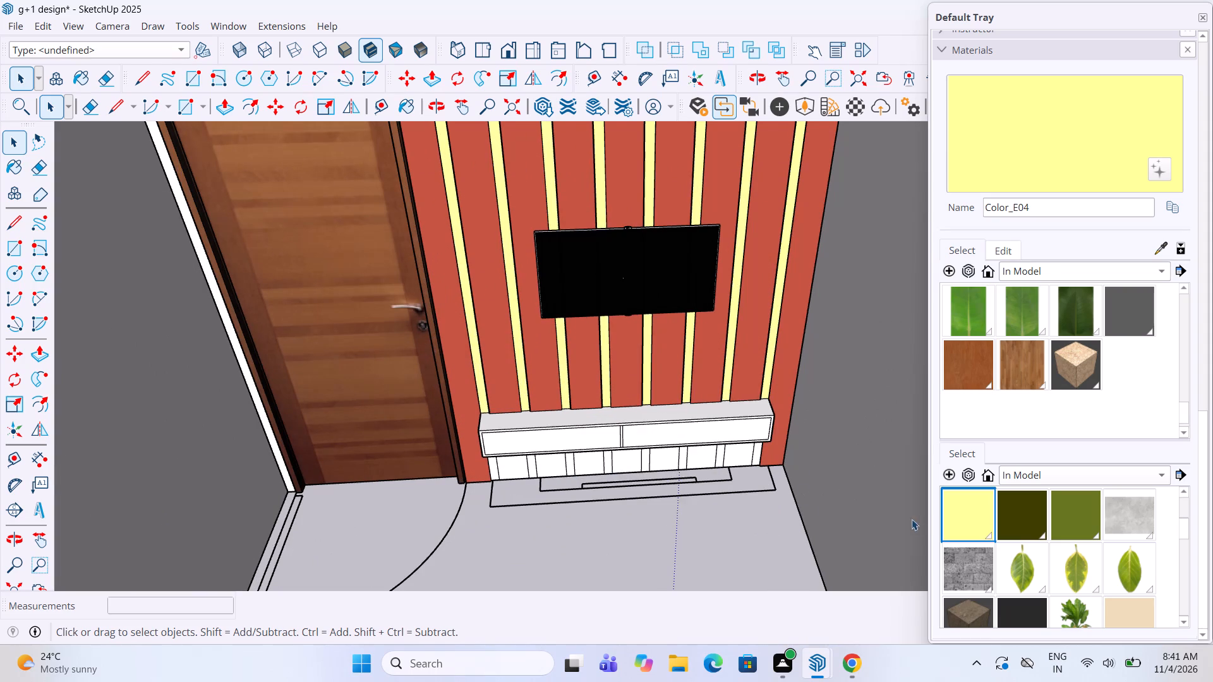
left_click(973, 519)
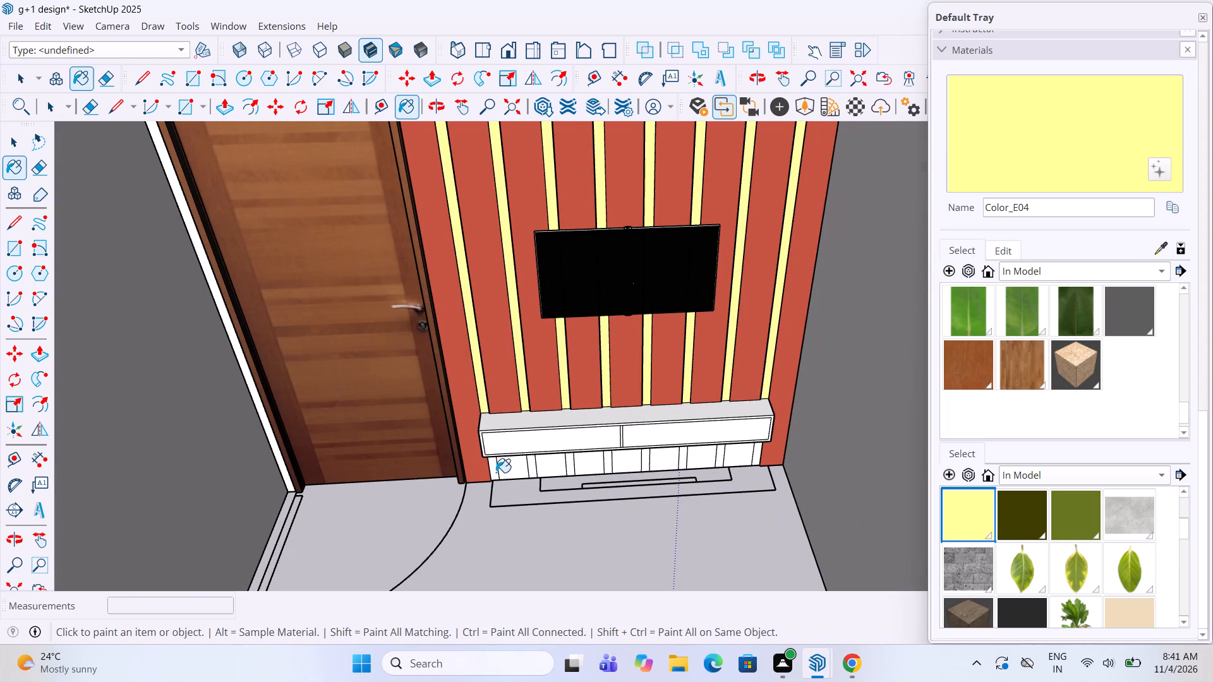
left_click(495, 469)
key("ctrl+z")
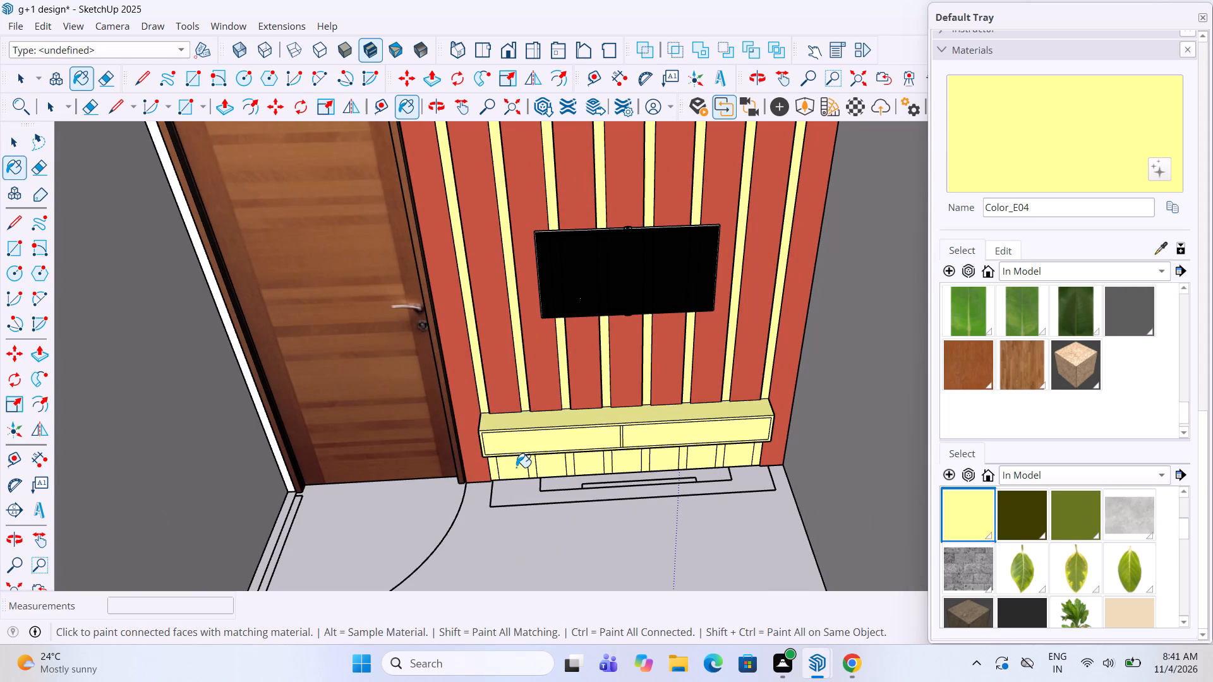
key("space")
Inside the TV wall group, paint the eight narrow recessed strips below the ledge with the light yellow material Color_E04.
double_click(549, 383)
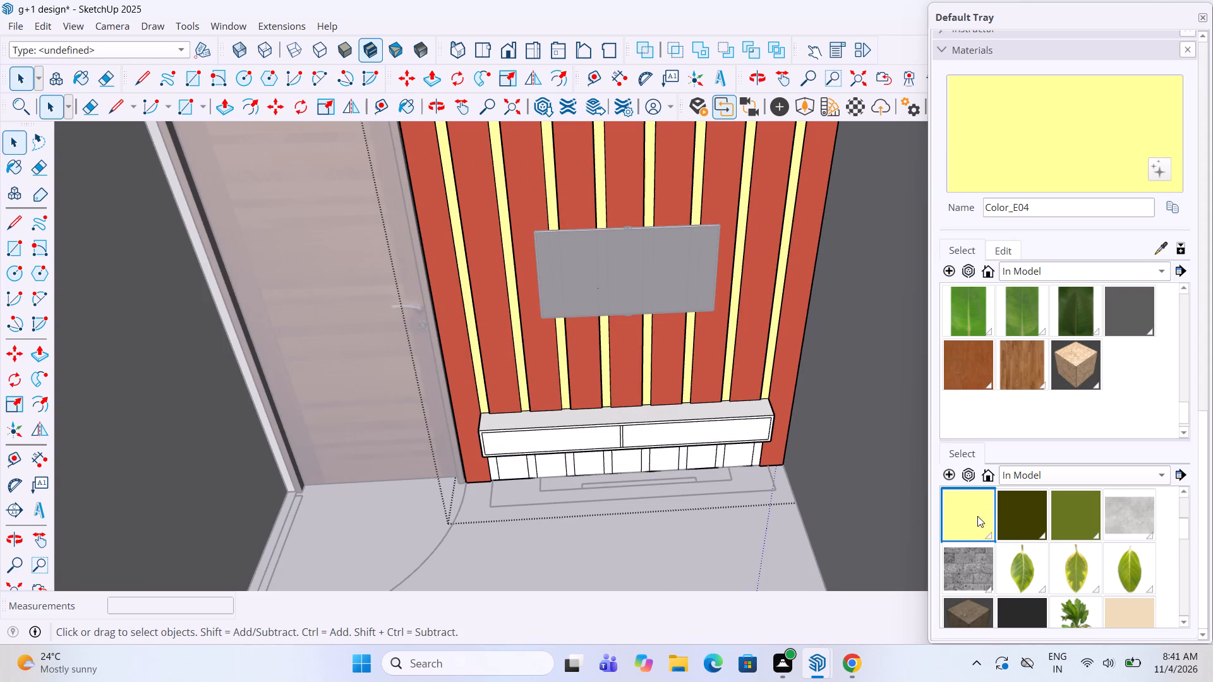
left_click(977, 515)
left_click(495, 470)
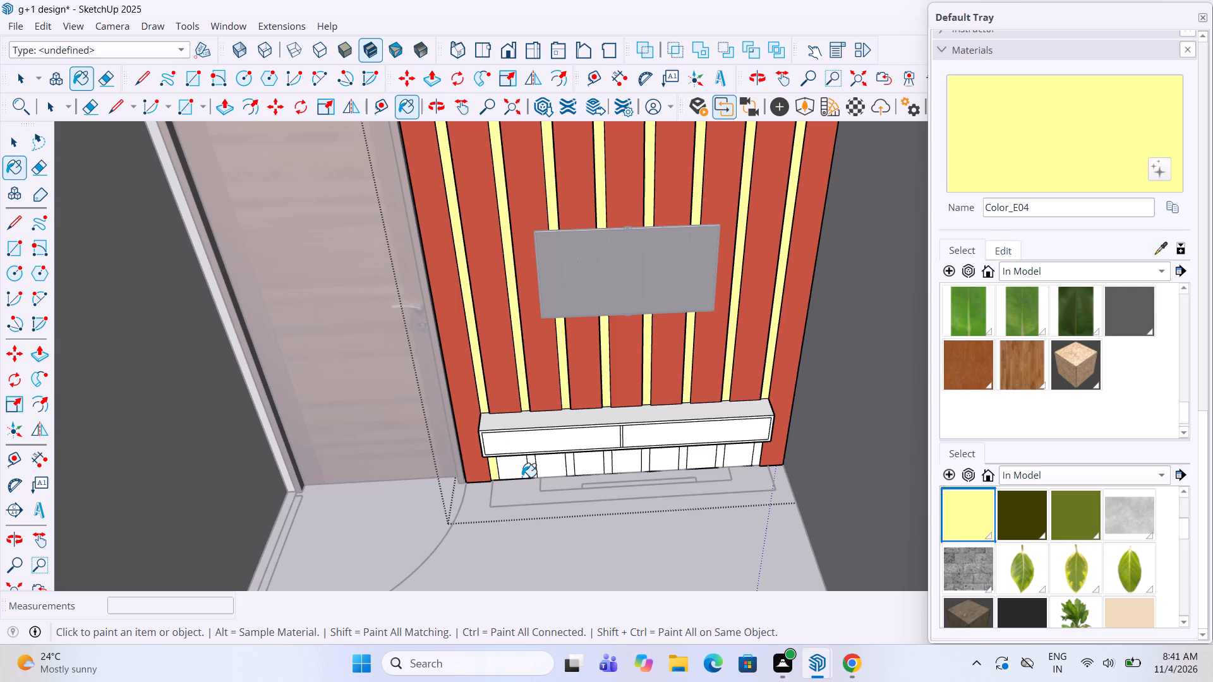
left_click(531, 468)
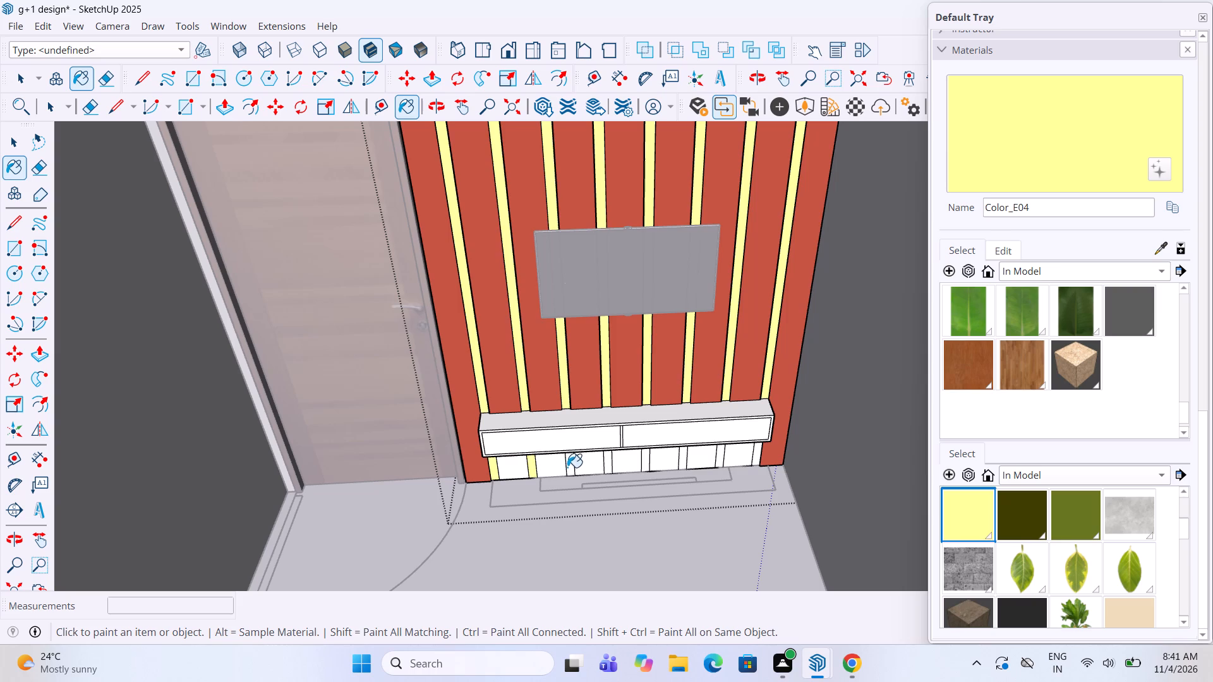
left_click(567, 468)
left_click(607, 465)
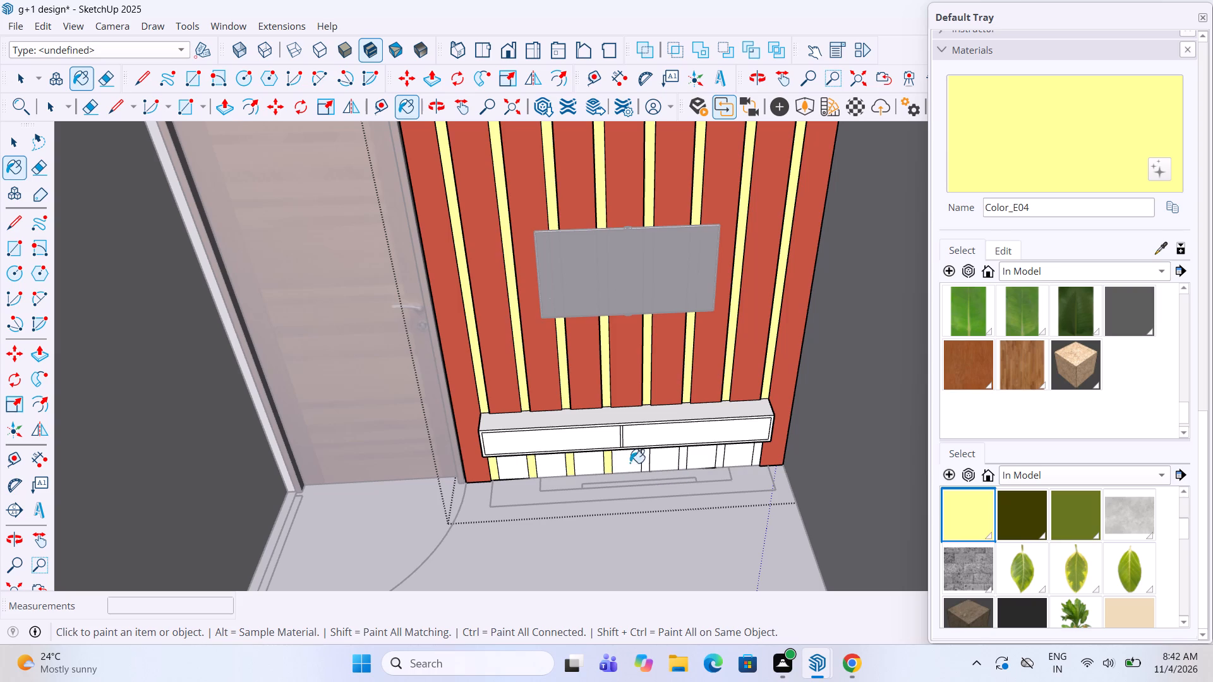
left_click(646, 466)
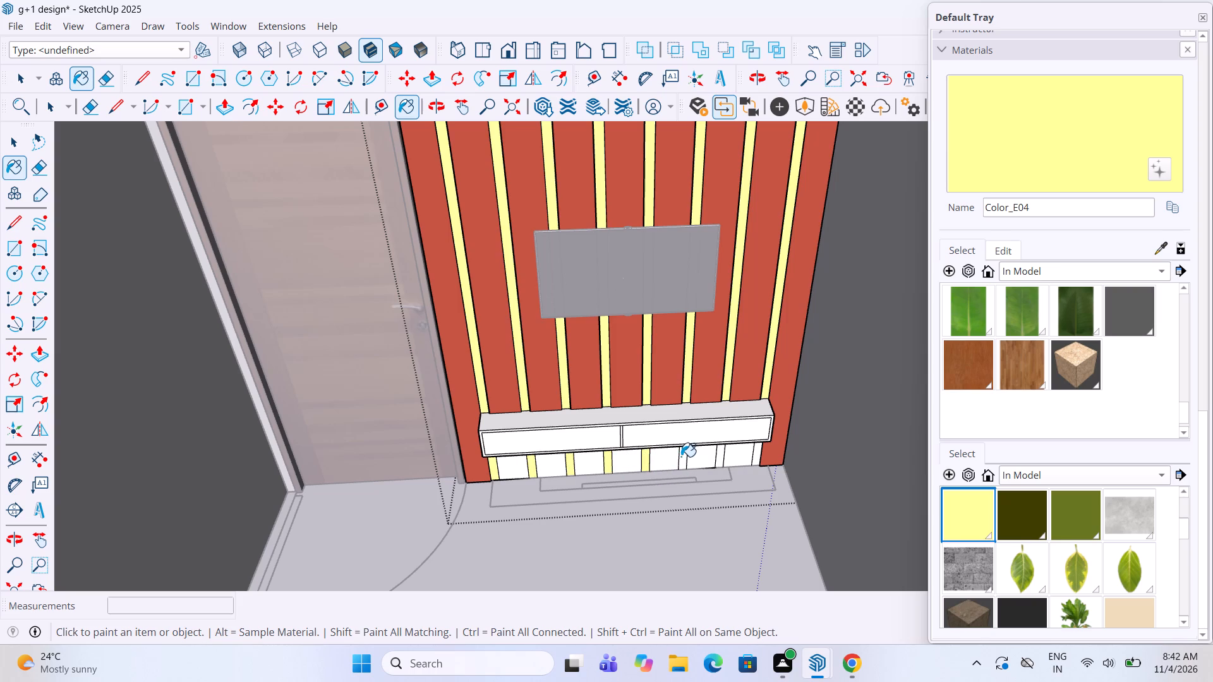
left_click(682, 458)
double_click(721, 457)
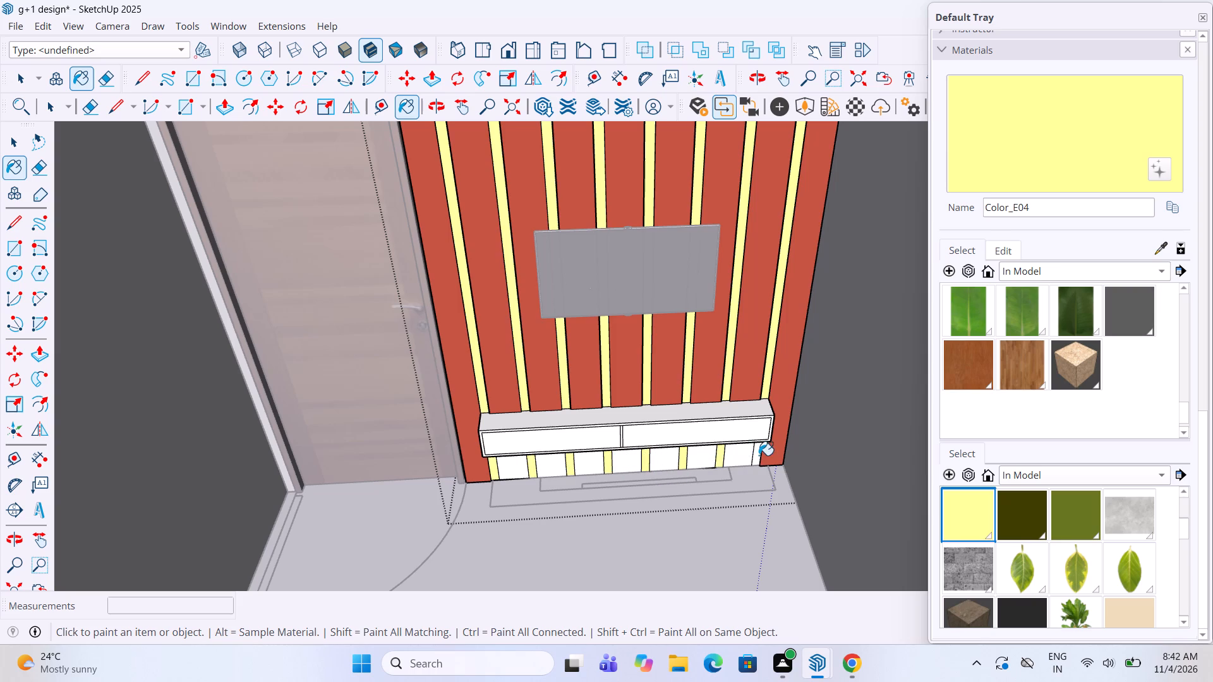
left_click(757, 452)
key("space")
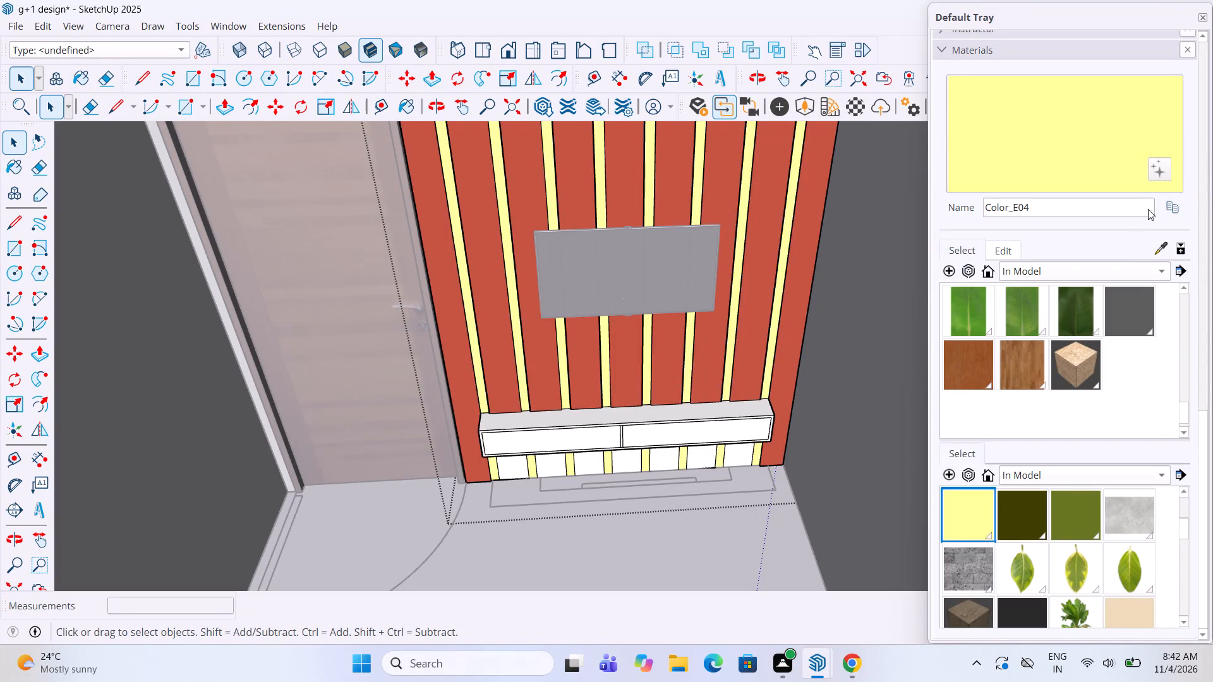
Sample the red Marc_Wrist from an upper panel, paint the seven wide panels below the ledge with it, and exit the group.
left_click(1149, 251)
left_click(1158, 250)
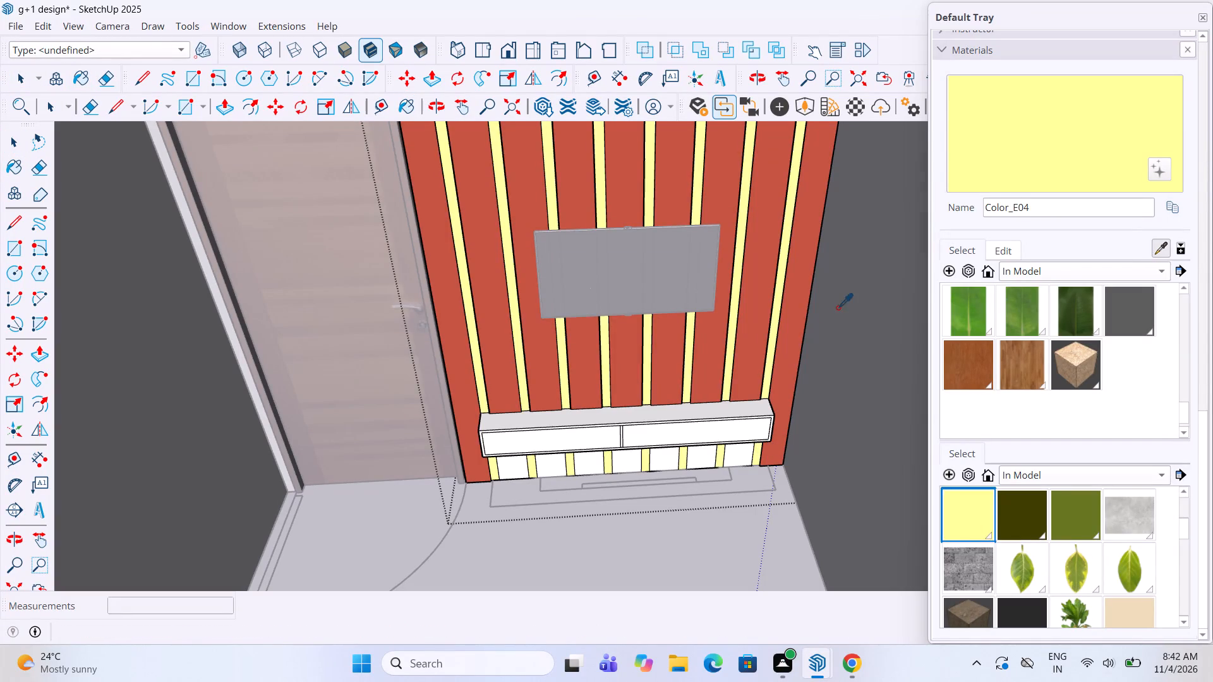
left_click(740, 342)
left_click(738, 452)
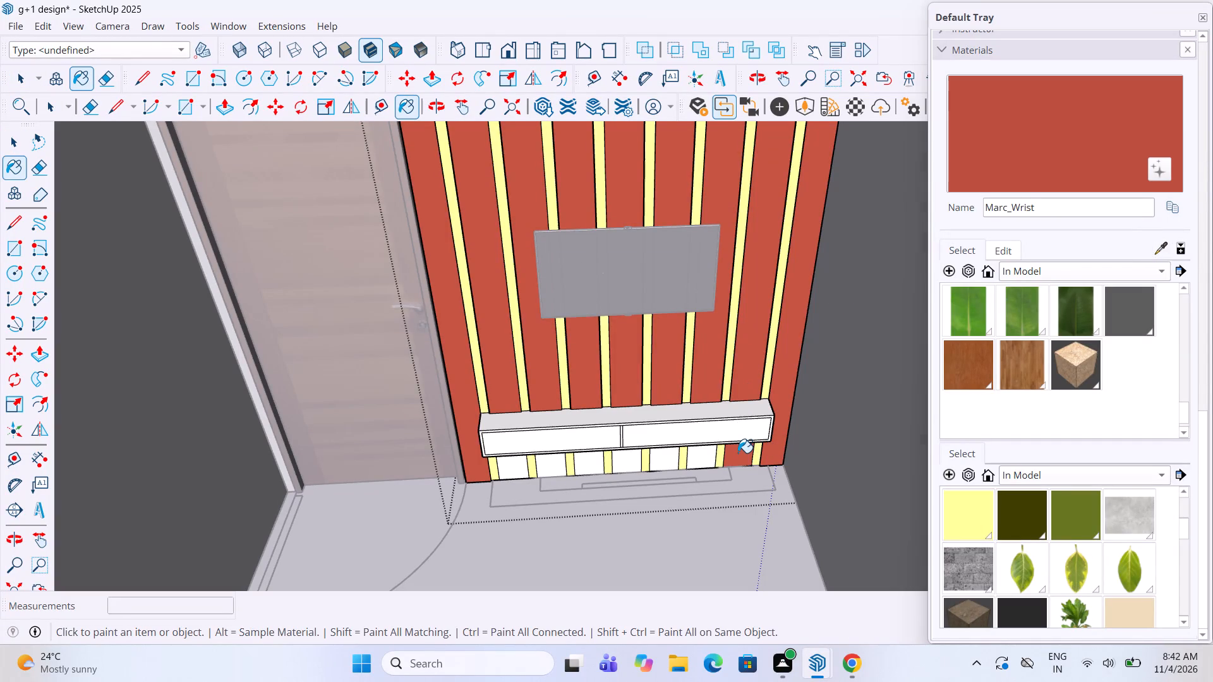
left_click(514, 469)
left_click(549, 469)
left_click(591, 469)
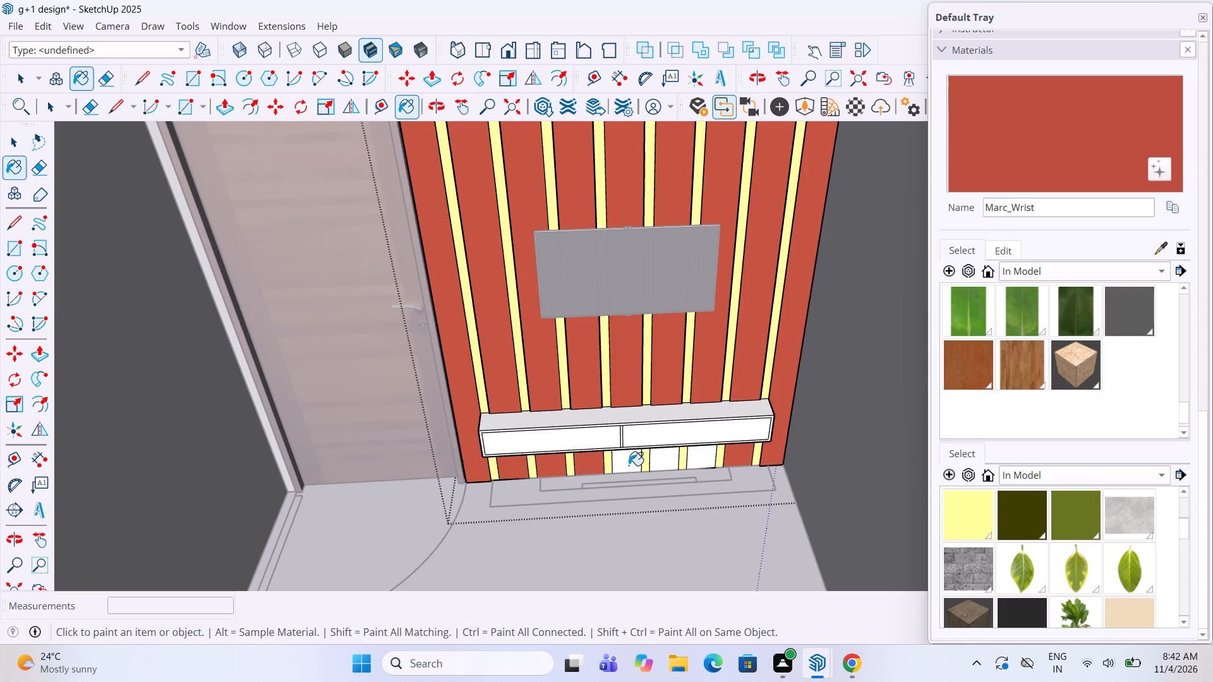
left_click(629, 465)
left_click(672, 463)
left_click(692, 459)
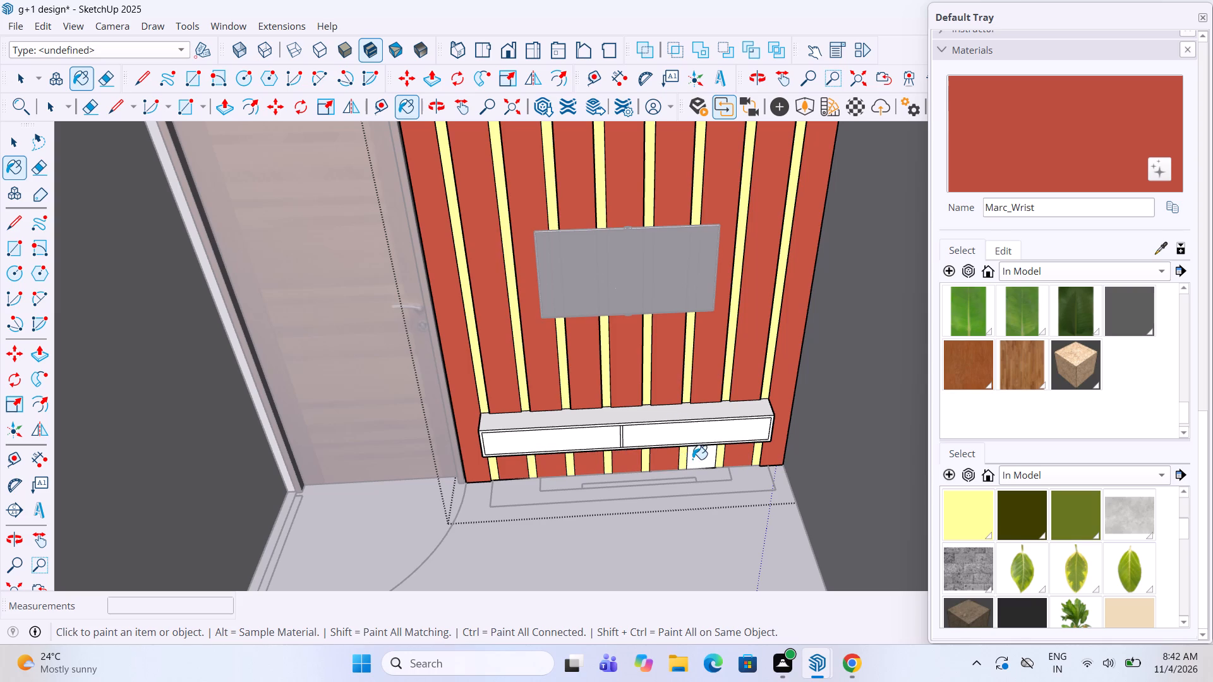
key("space")
scroll(576, 484, "down", 9)
scroll(570, 462, "up", 2)
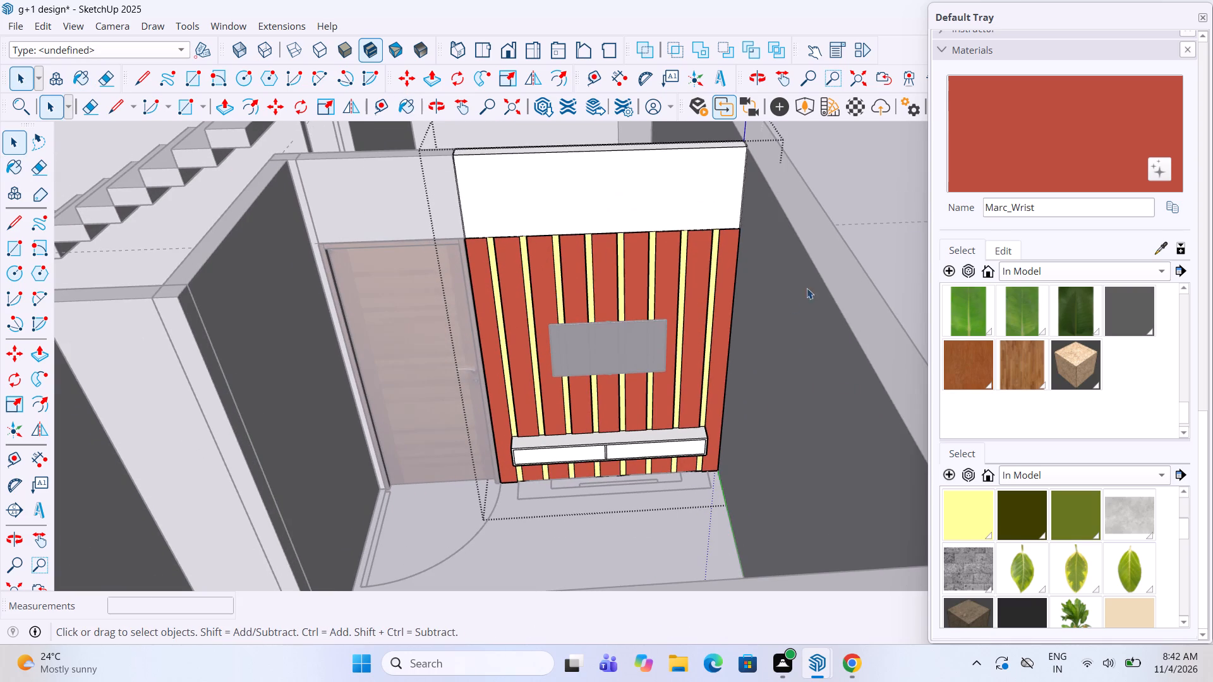
left_click(891, 191)
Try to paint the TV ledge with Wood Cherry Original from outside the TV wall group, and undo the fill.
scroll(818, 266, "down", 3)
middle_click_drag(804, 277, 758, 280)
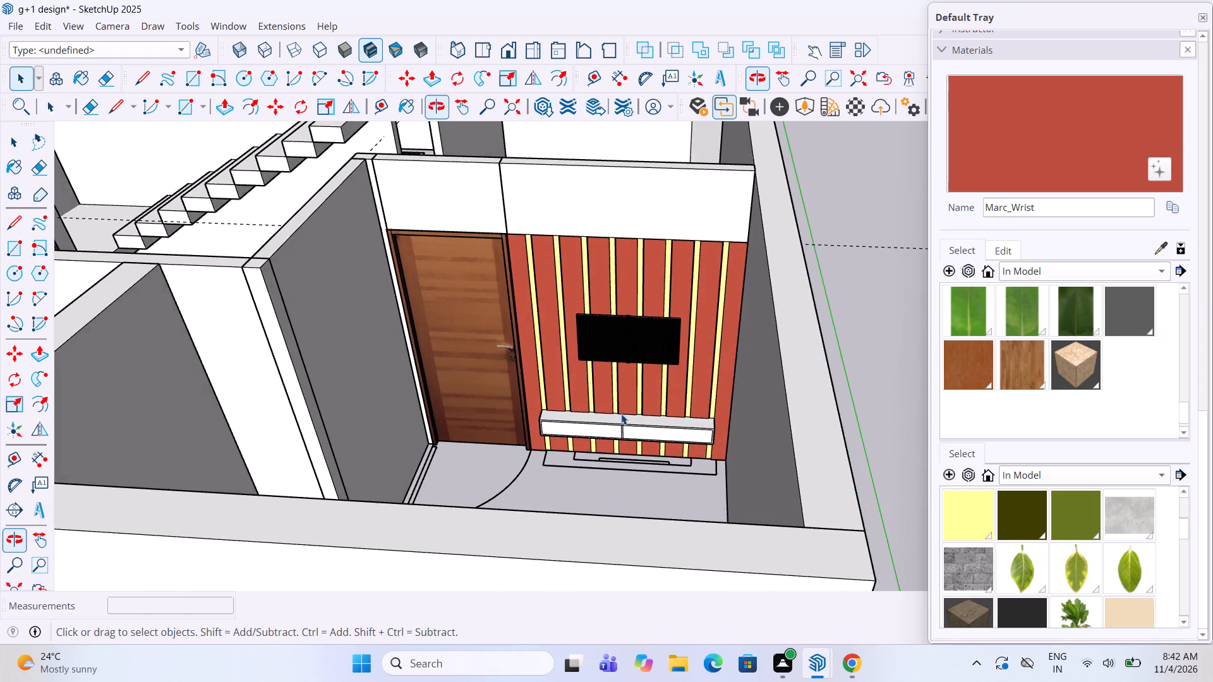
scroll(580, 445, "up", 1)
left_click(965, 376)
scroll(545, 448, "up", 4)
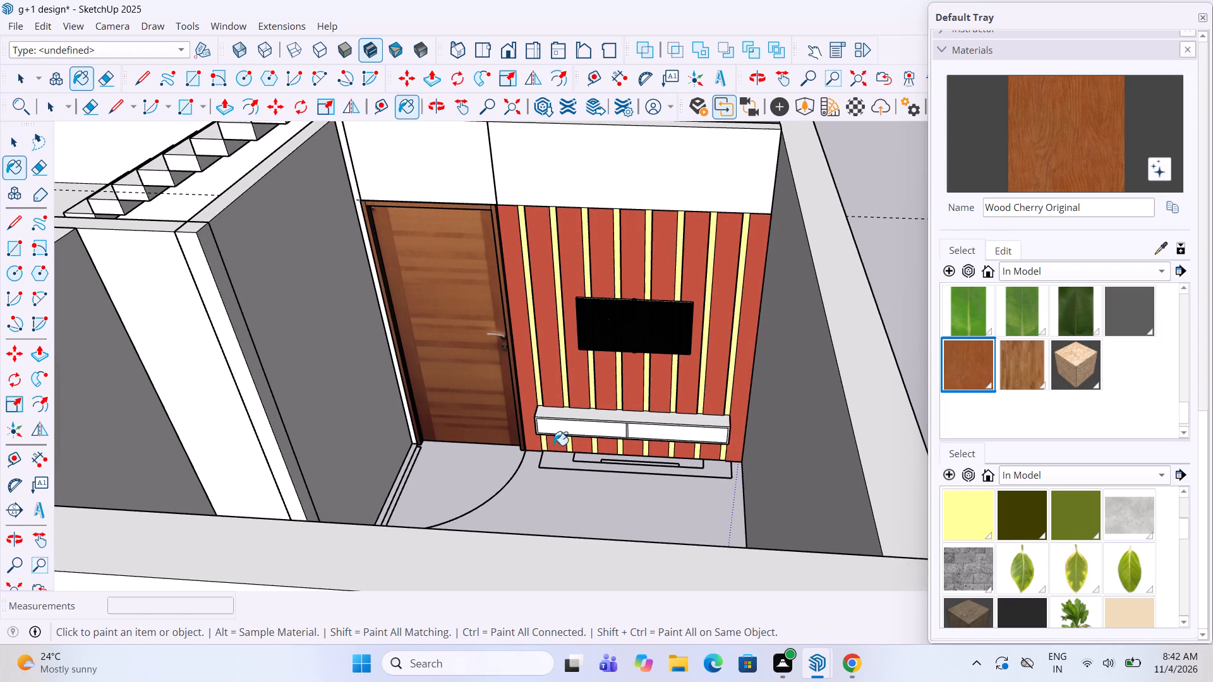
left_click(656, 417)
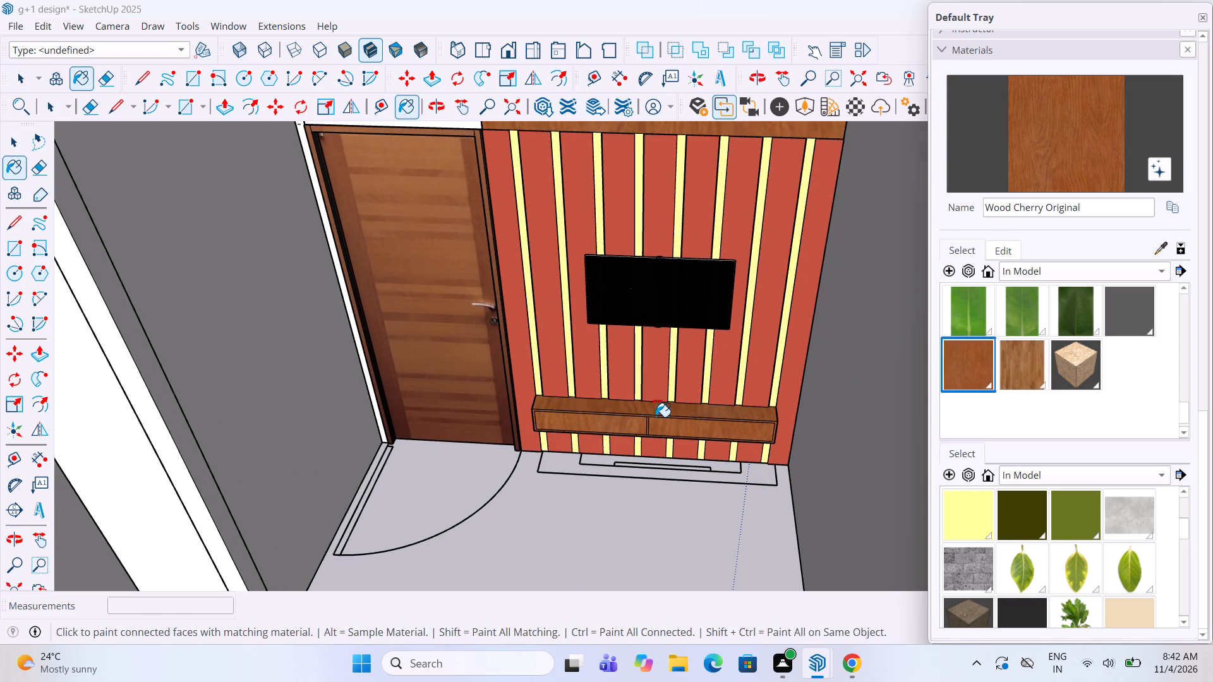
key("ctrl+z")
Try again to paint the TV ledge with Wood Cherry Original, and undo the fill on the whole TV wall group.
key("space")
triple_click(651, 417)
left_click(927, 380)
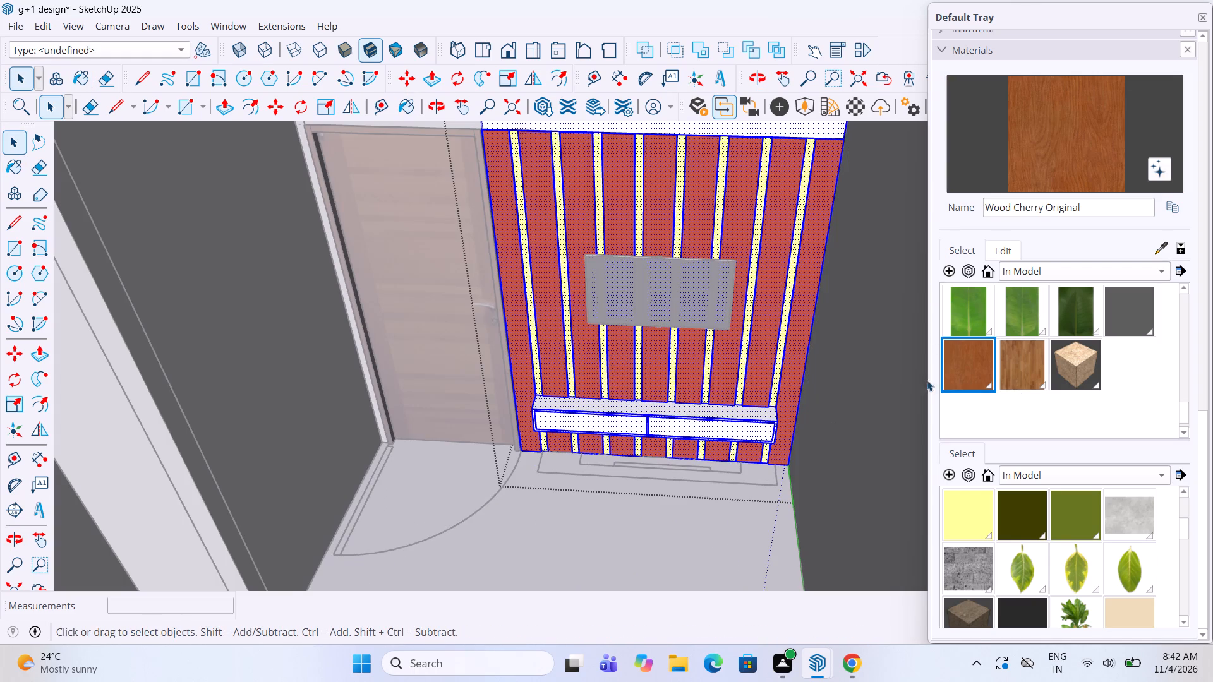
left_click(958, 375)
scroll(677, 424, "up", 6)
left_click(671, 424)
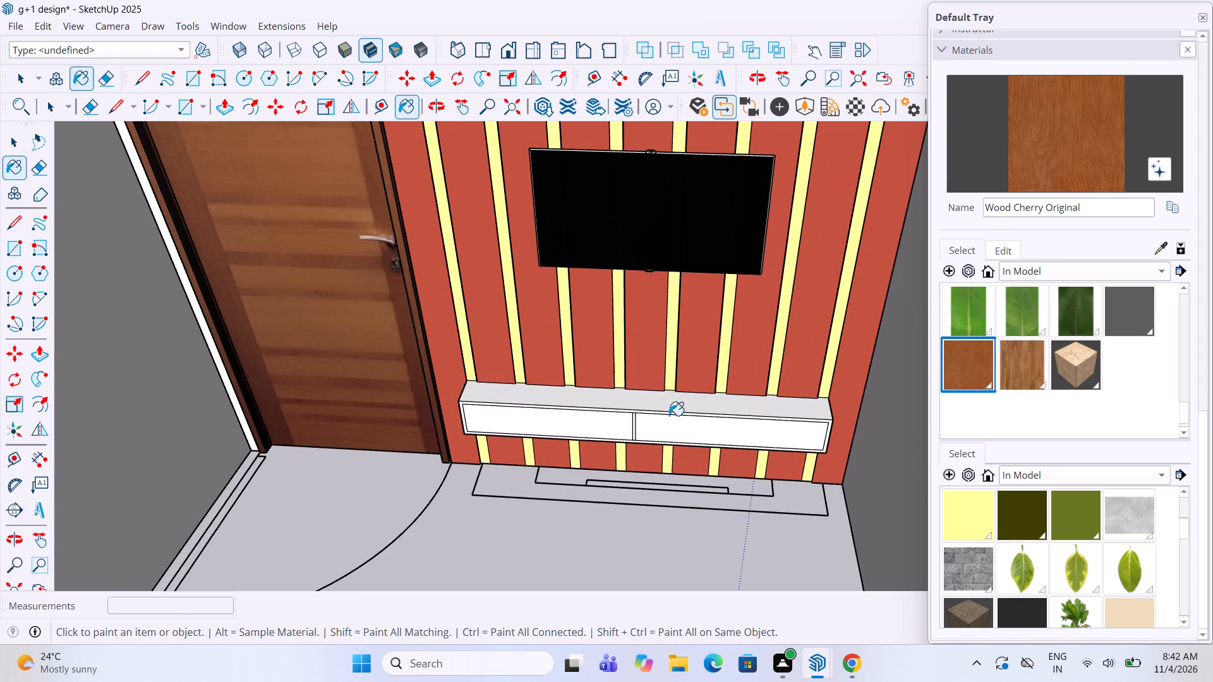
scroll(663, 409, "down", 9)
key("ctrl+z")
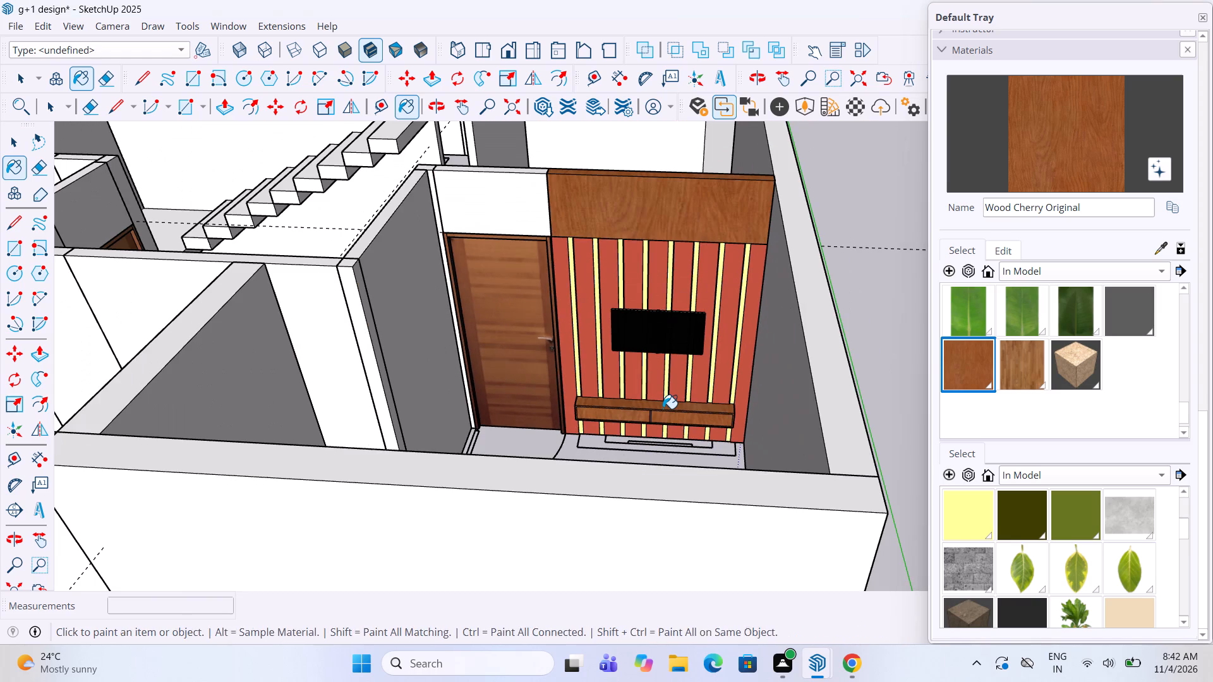
Inside the TV wall group, paint the ledge's top and both front drawer panels with Wood Cherry Original.
key("space")
triple_click(658, 412)
scroll(681, 405, "up", 4)
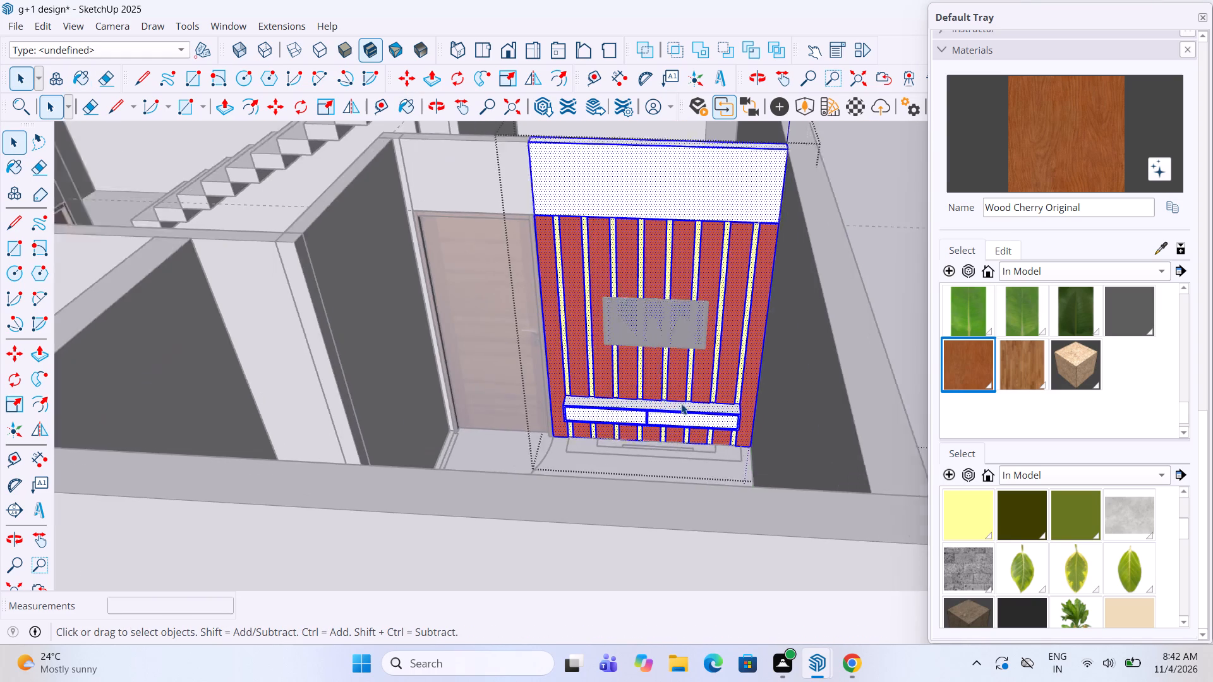
scroll(681, 404, "up", 3)
left_click(689, 431)
left_click(975, 369)
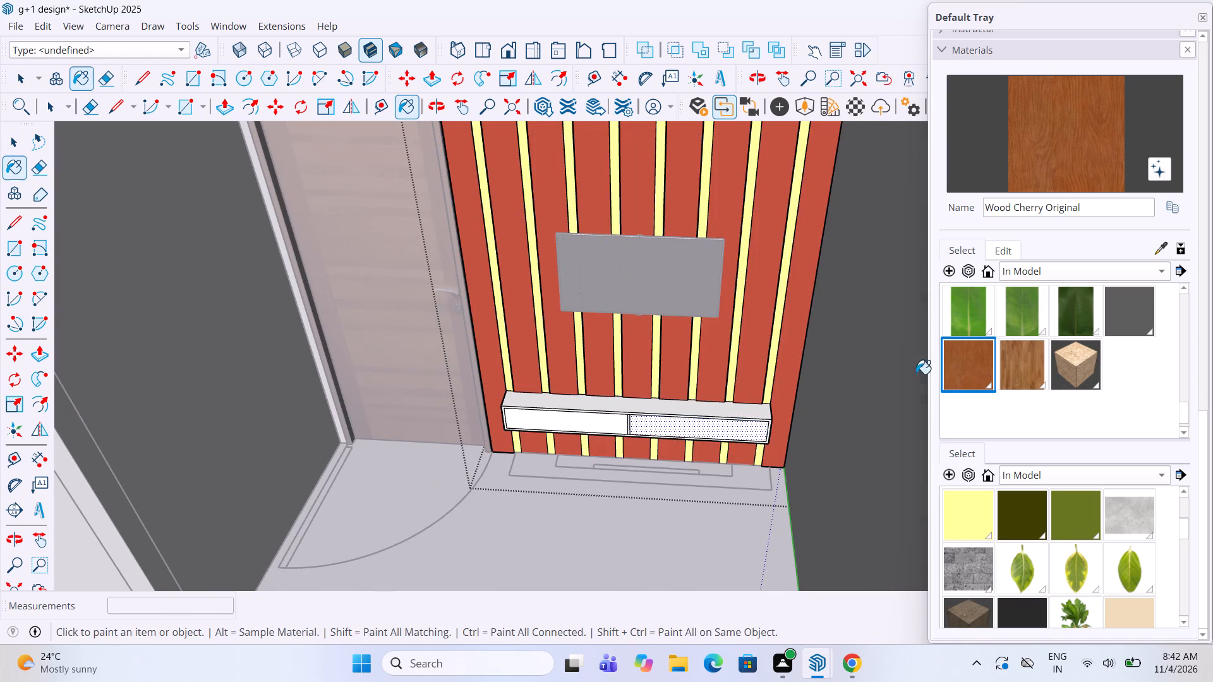
left_click(667, 422)
left_click(667, 405)
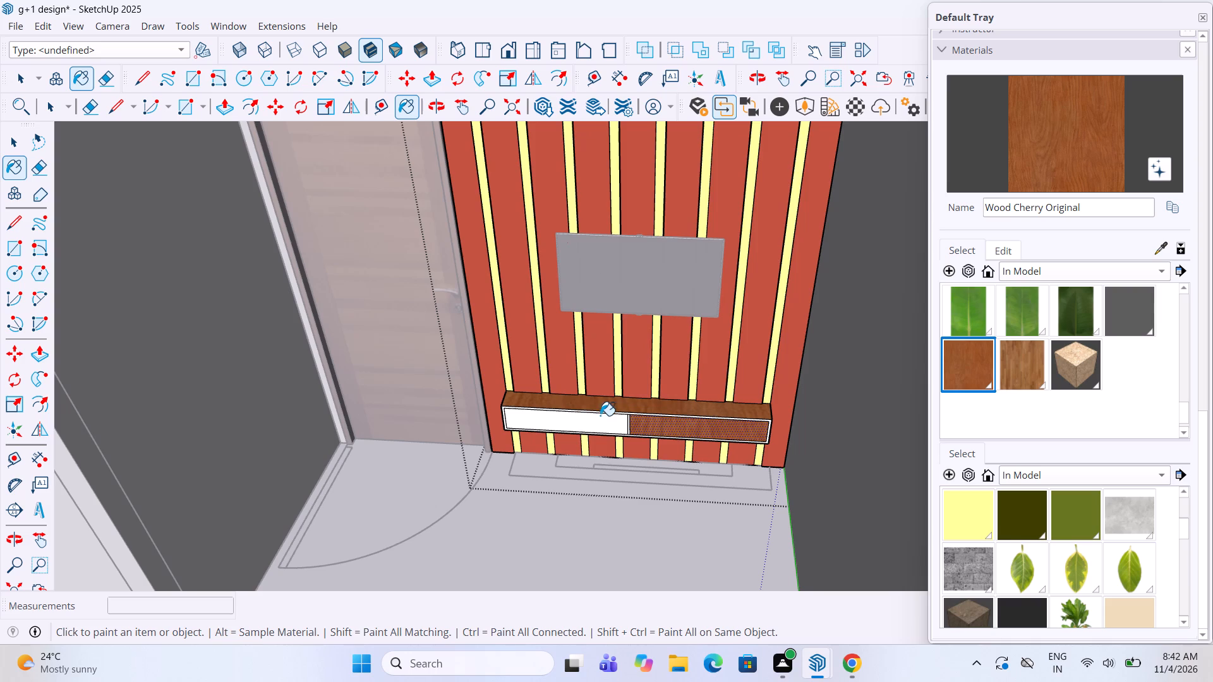
left_click(596, 423)
key("space")
Paint the outer frame around the ledge's drawer fronts with the black in-model material ThomThom - ShoesRubber2.
scroll(634, 414, "up", 3)
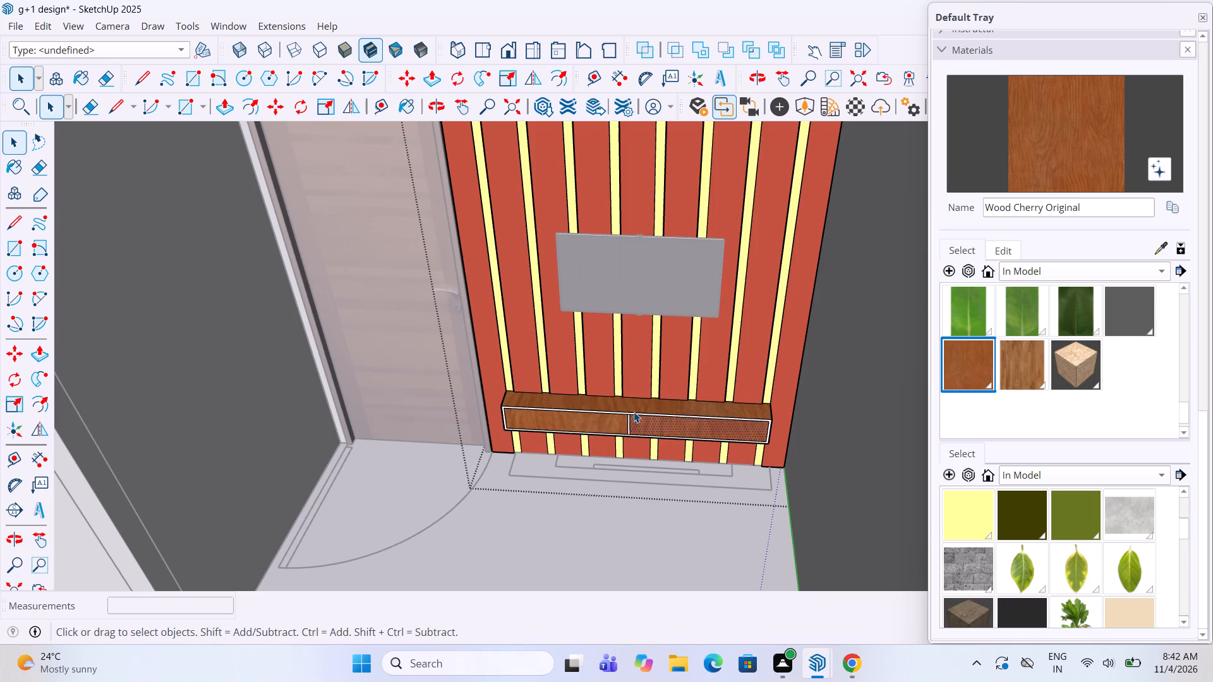
scroll(1073, 392, "up", 3)
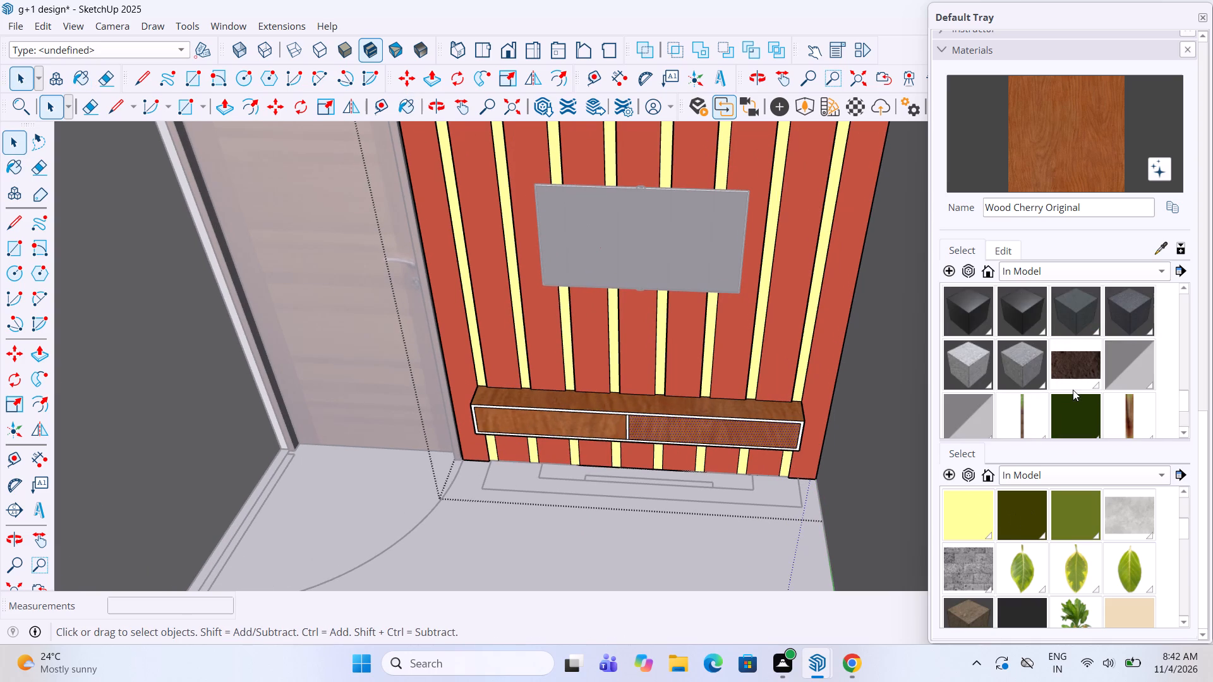
double_click(1017, 317)
scroll(527, 426, "up", 8)
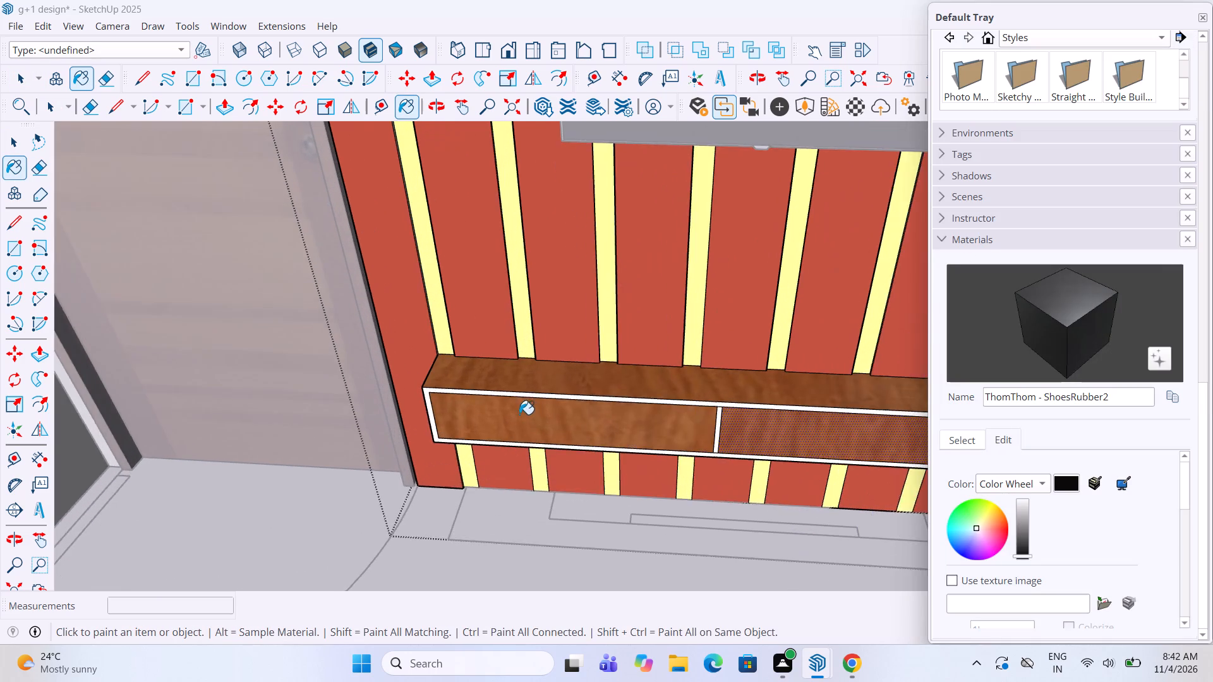
scroll(516, 397, "up", 4)
left_click(513, 390)
left_click(514, 394)
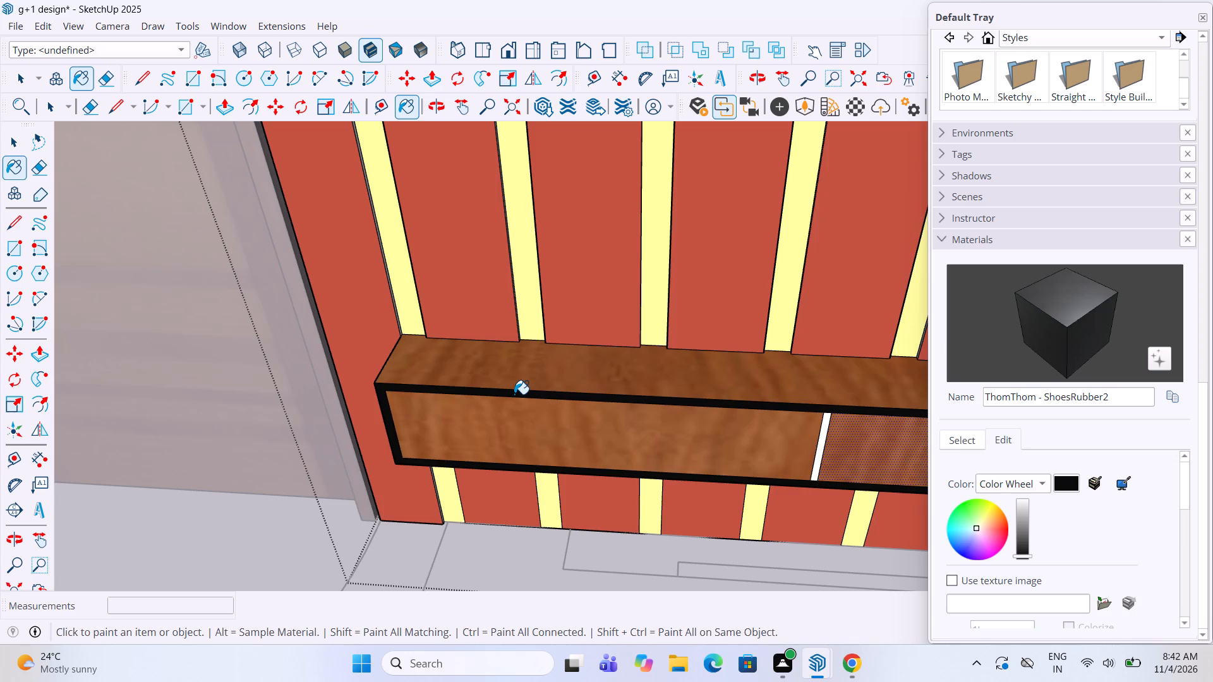
key("space")
Paint the divider between the two drawer fronts with the same black ThomThom - ShoesRubber2 and exit the TV wall group.
scroll(503, 416, "down", 5)
scroll(871, 483, "up", 3)
left_click(1112, 289)
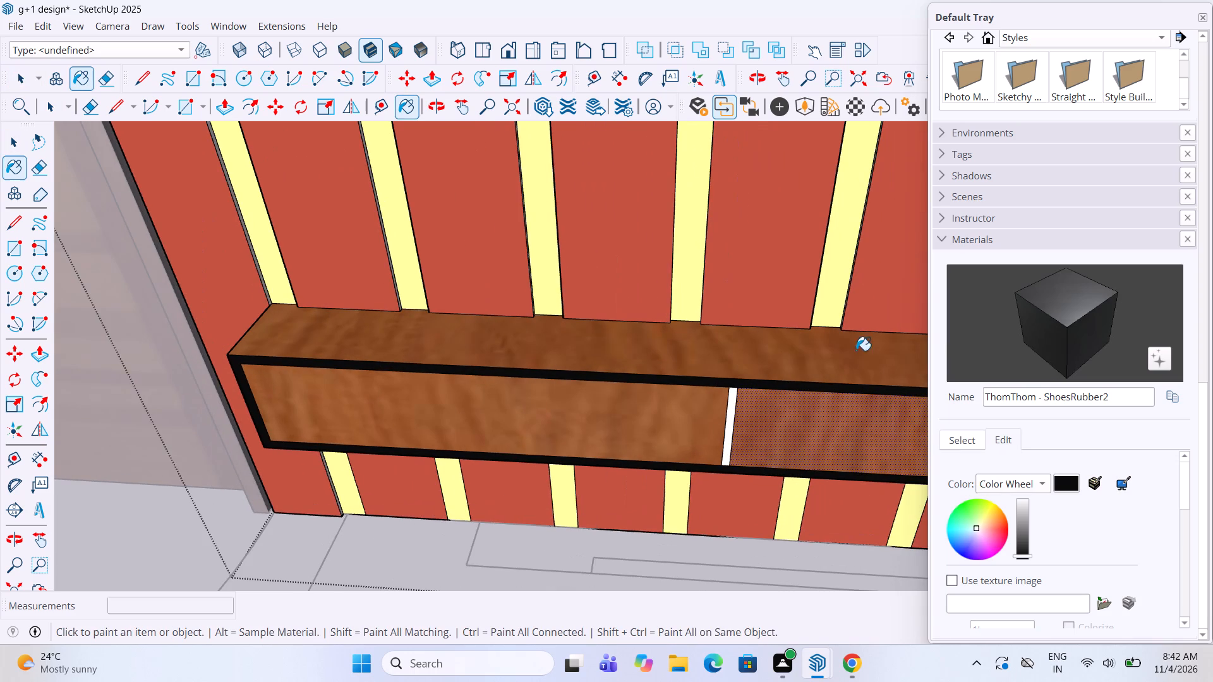
left_click(732, 419)
key("space")
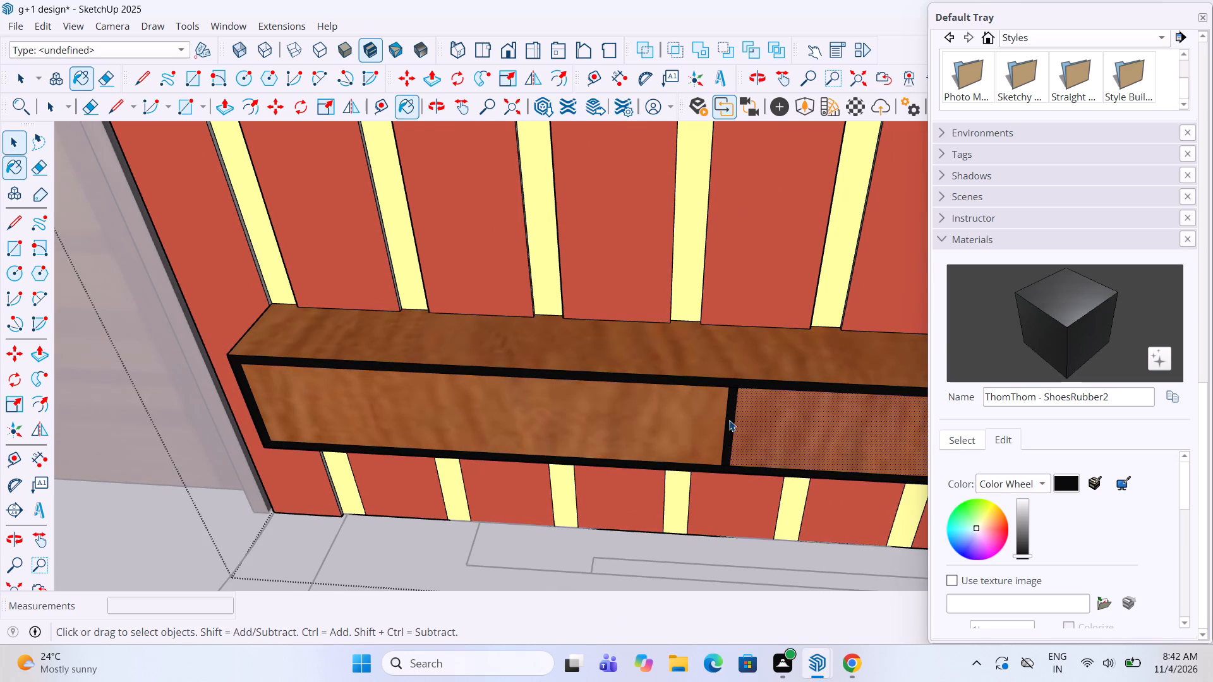
scroll(729, 420, "down", 9)
left_click(641, 573)
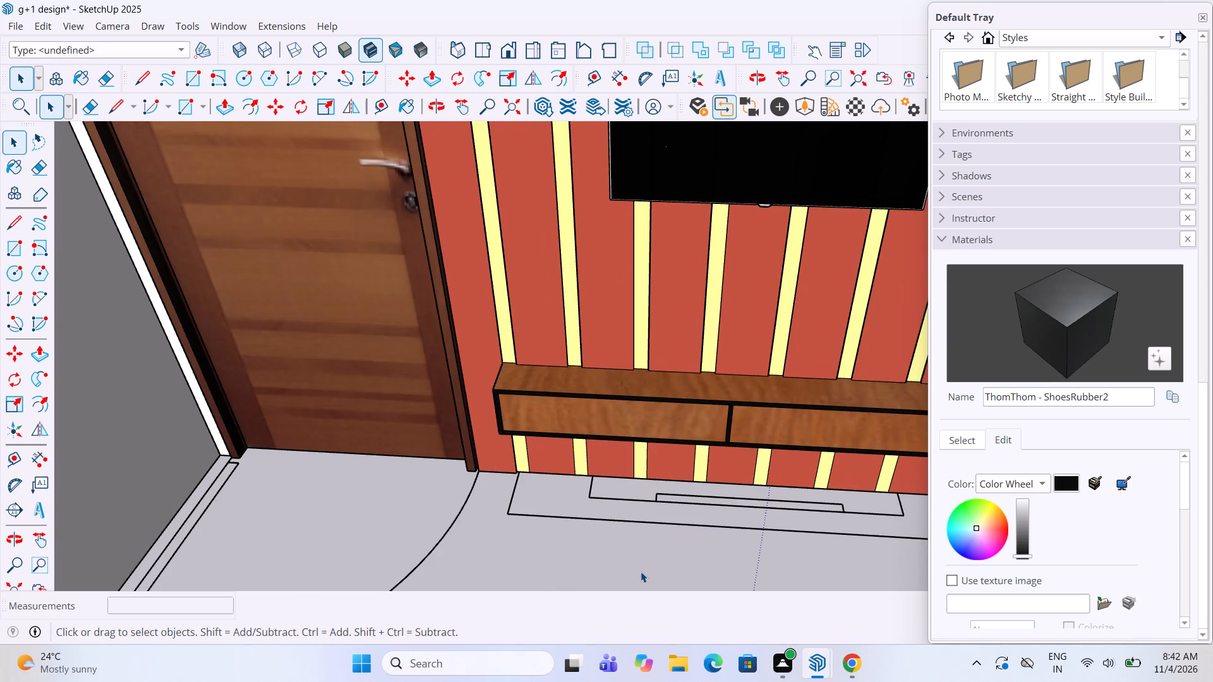
Delete the dashed guide line that crosses the staircase area and extends past the side wall toward the loose door and window.
scroll(616, 602, "down", 6)
scroll(452, 350, "down", 20)
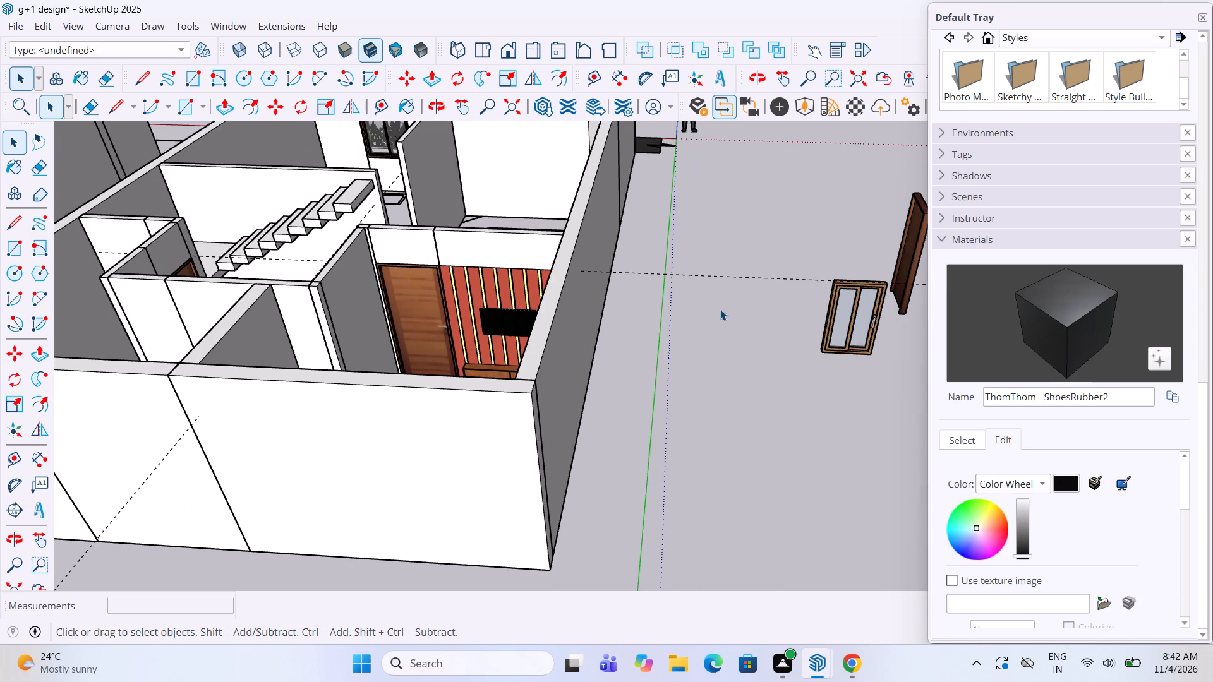
left_click(723, 292)
middle_click_drag(376, 262, 420, 248)
left_click_drag(749, 309, 727, 214)
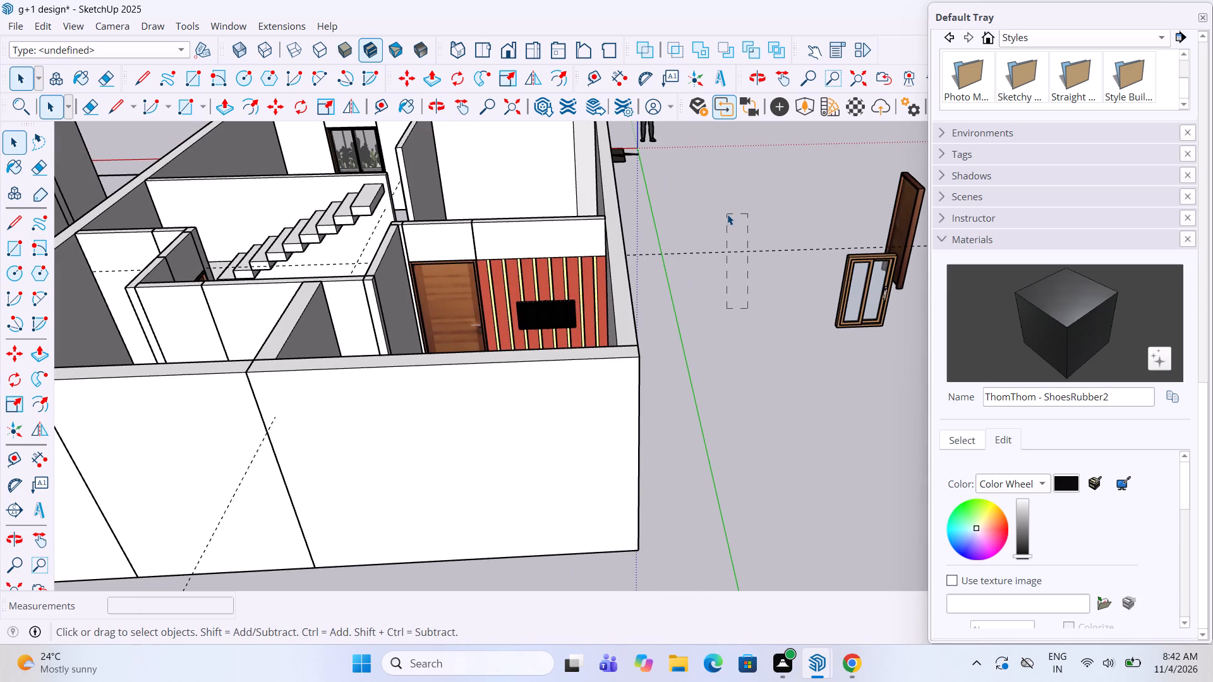
key("Delete")
scroll(720, 225, "down", 5)
key("Delete")
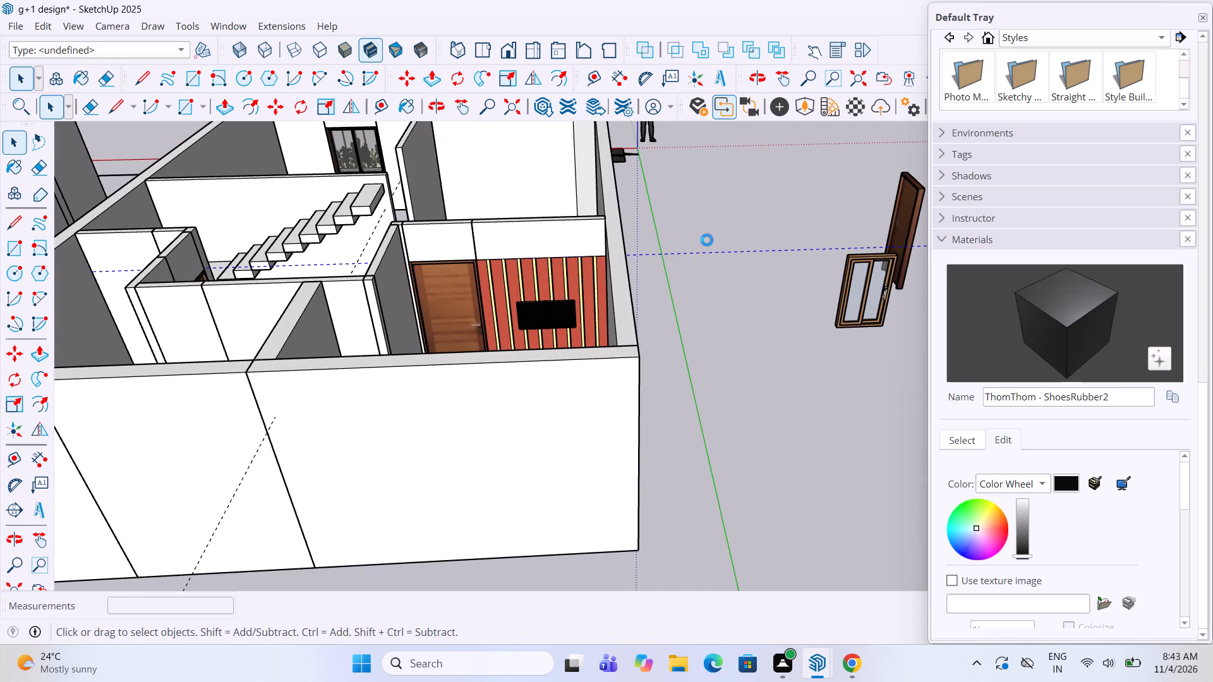
Delete the remaining diagonal dashed guide line that runs from the staircase out beyond the end wall beside the TV room.
left_click_drag(363, 569, 311, 547)
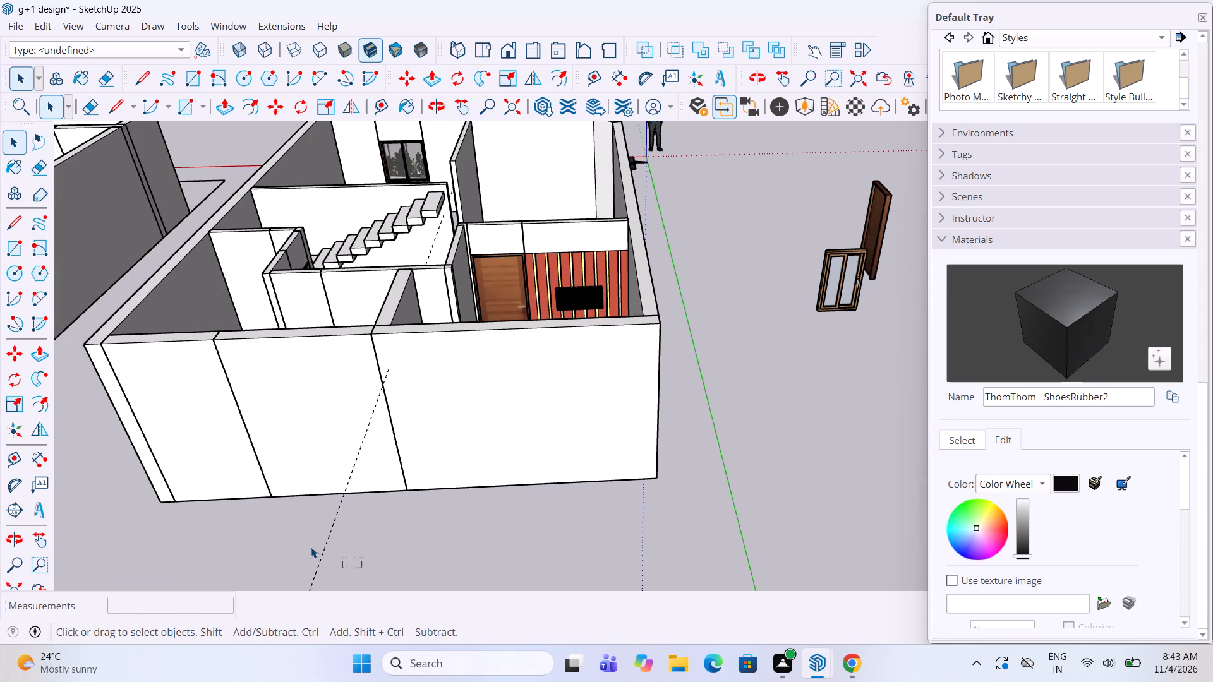
left_click_drag(311, 547, 306, 545)
left_click(306, 545)
key("Delete")
left_click_drag(335, 559, 286, 544)
key("Delete")
scroll(531, 462, "down", 3)
middle_click_drag(538, 464, 558, 509)
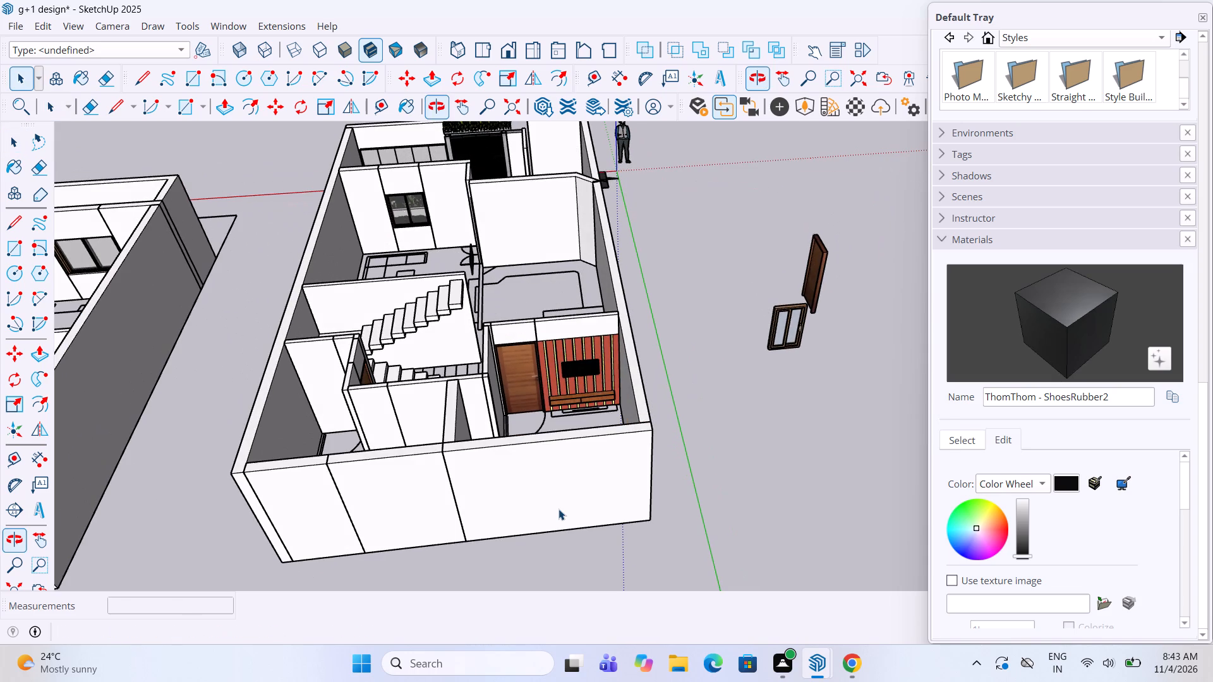
Undo the last guide deletion and delete the dashed guide line from inside the slatted living room wall's group.
key("ctrl+z")
middle_click_drag(411, 305, 633, 325)
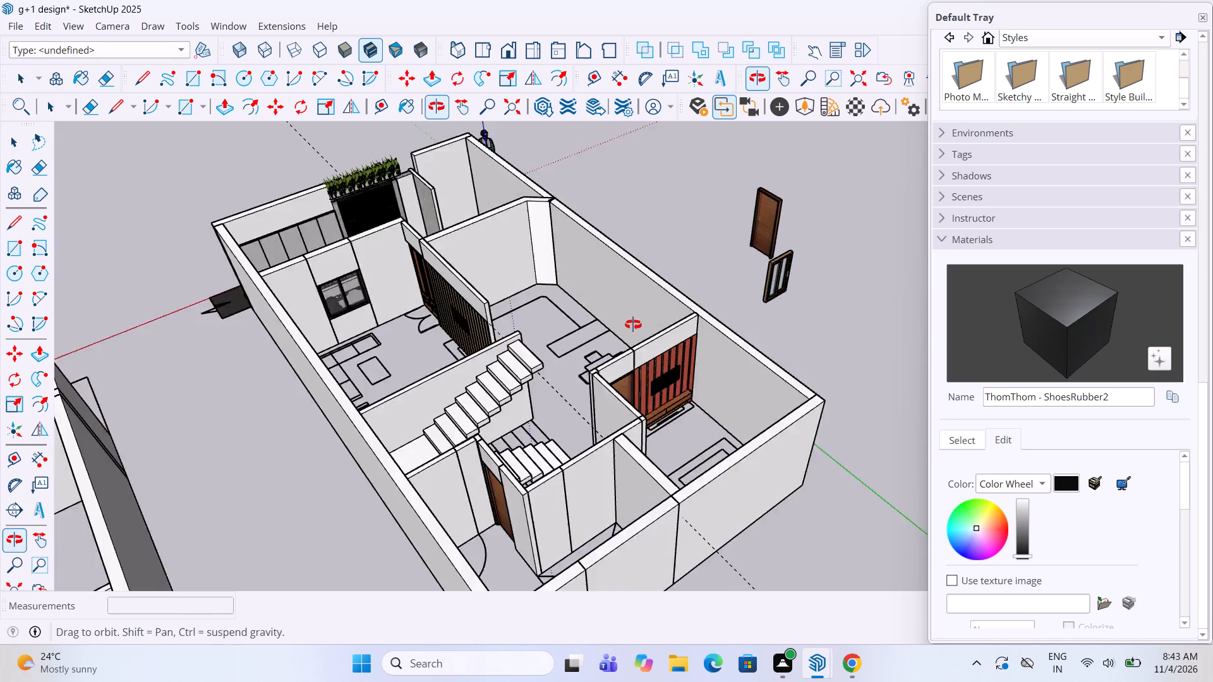
middle_click_drag(633, 325, 638, 325)
scroll(306, 287, "up", 6)
double_click(634, 337)
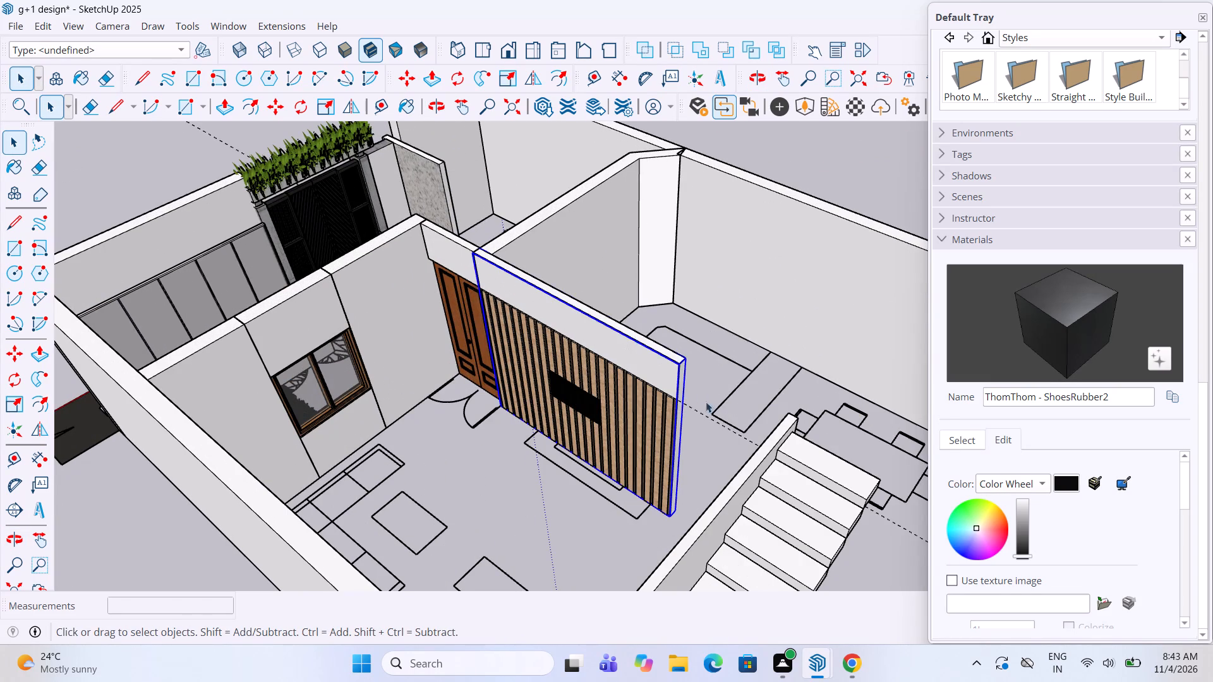
left_click_drag(732, 442, 723, 427)
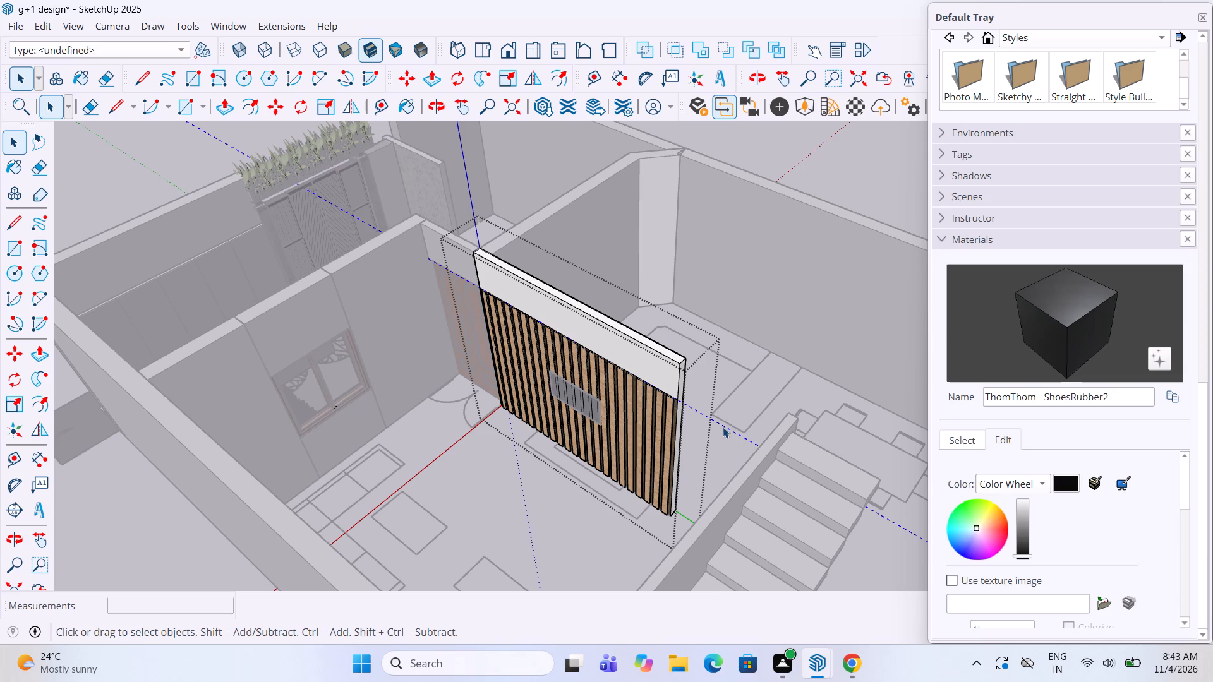
key("Delete")
left_click(847, 133)
Examine the ground floor interior from the opposite side, ending on the living room's blank wall behind the sofa outlines.
scroll(676, 343, "down", 4)
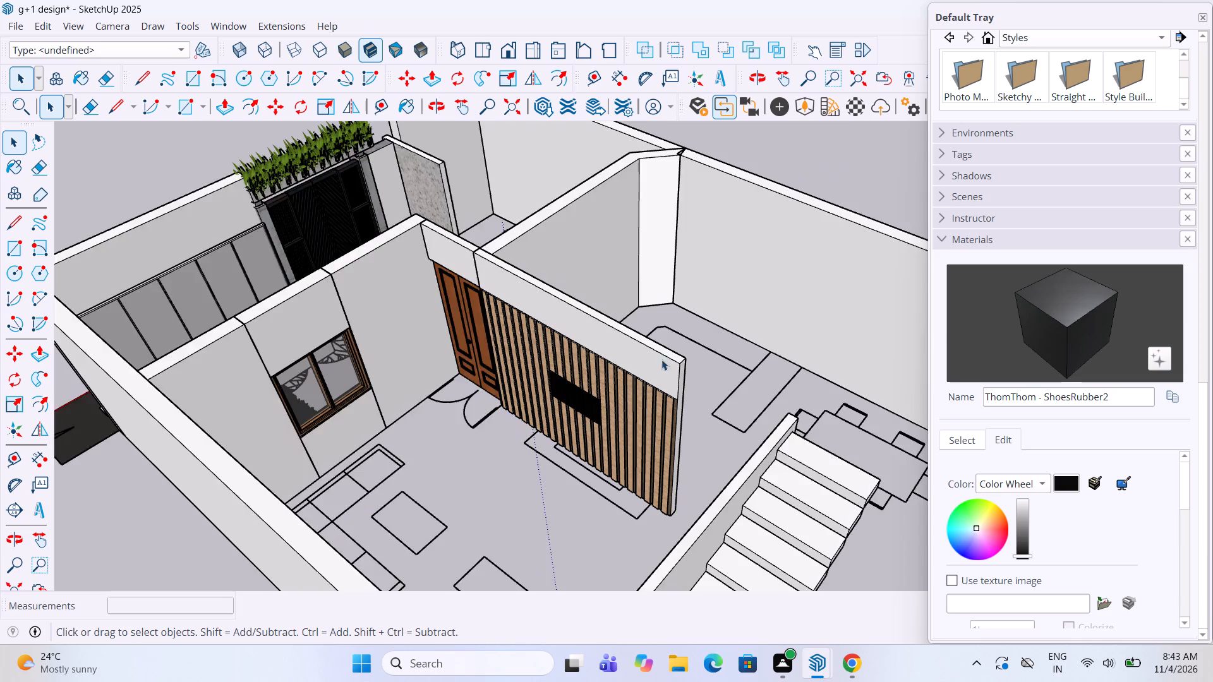
scroll(606, 388, "down", 3)
middle_click_drag(606, 388, 397, 449)
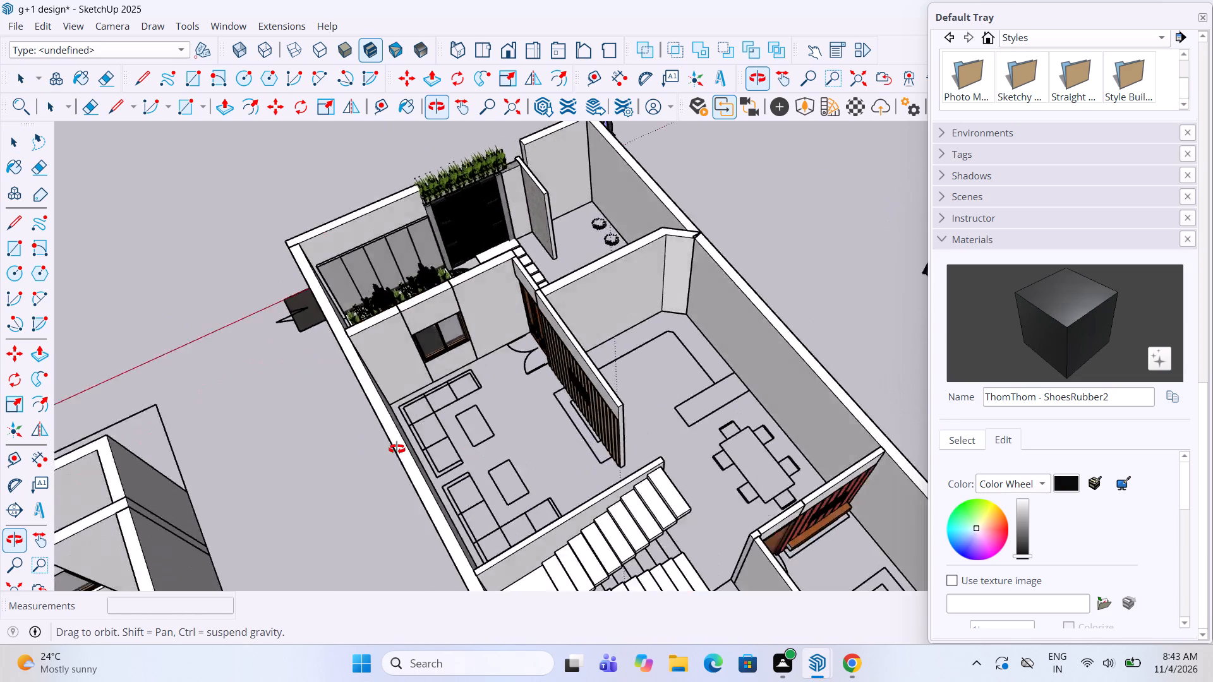
middle_click_drag(397, 449, 167, 456)
scroll(631, 453, "down", 2)
middle_click_drag(623, 438, 390, 402)
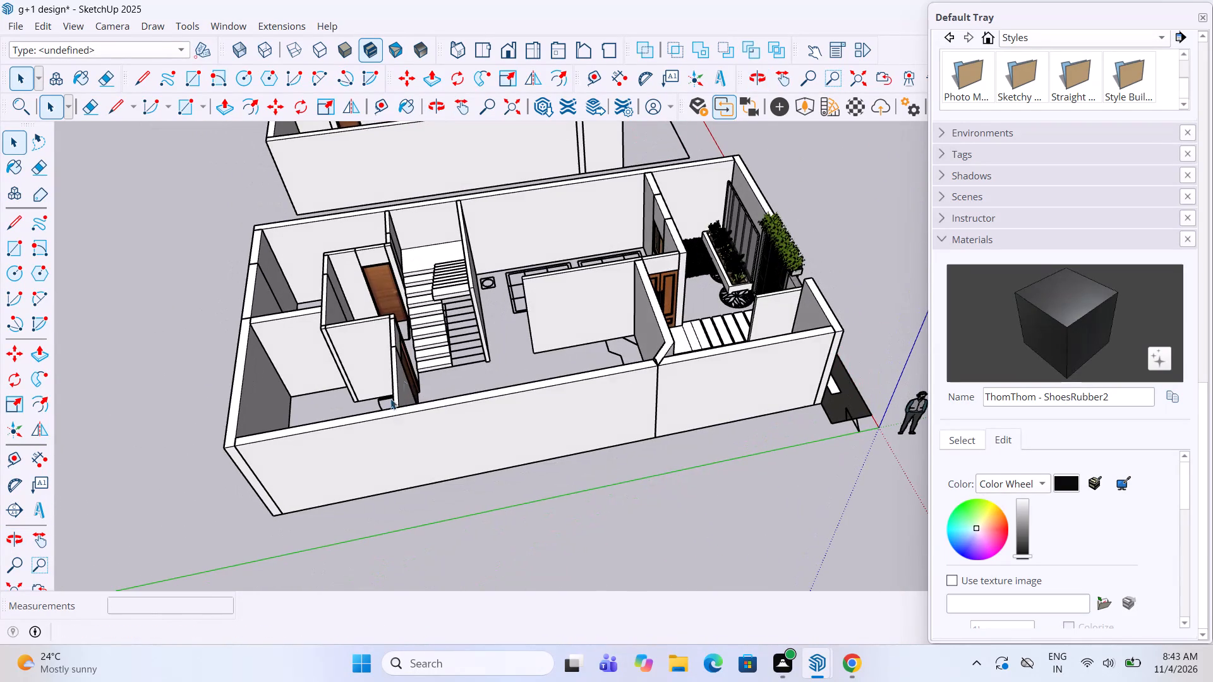
scroll(609, 117, "up", 7)
middle_click_drag(609, 151, 550, 155)
scroll(550, 155, "up", 1)
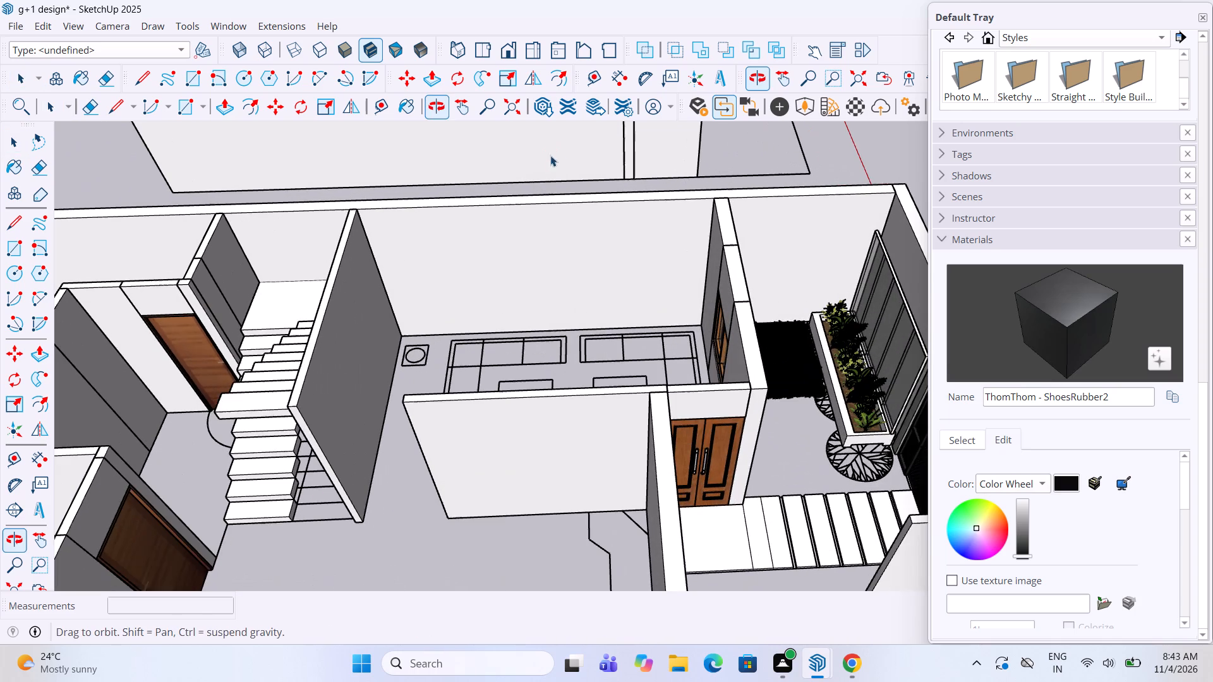
middle_click_drag(543, 186, 531, 186)
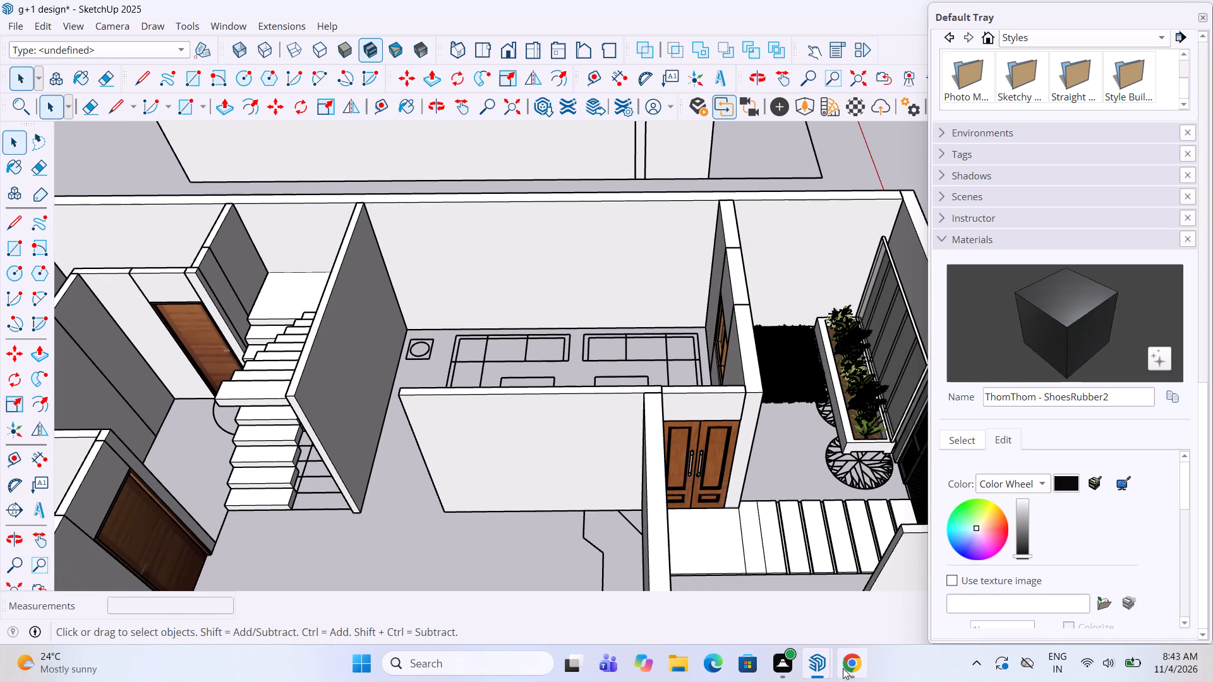
Switch to Chrome and search 3D Warehouse for "frame".
left_click(849, 594)
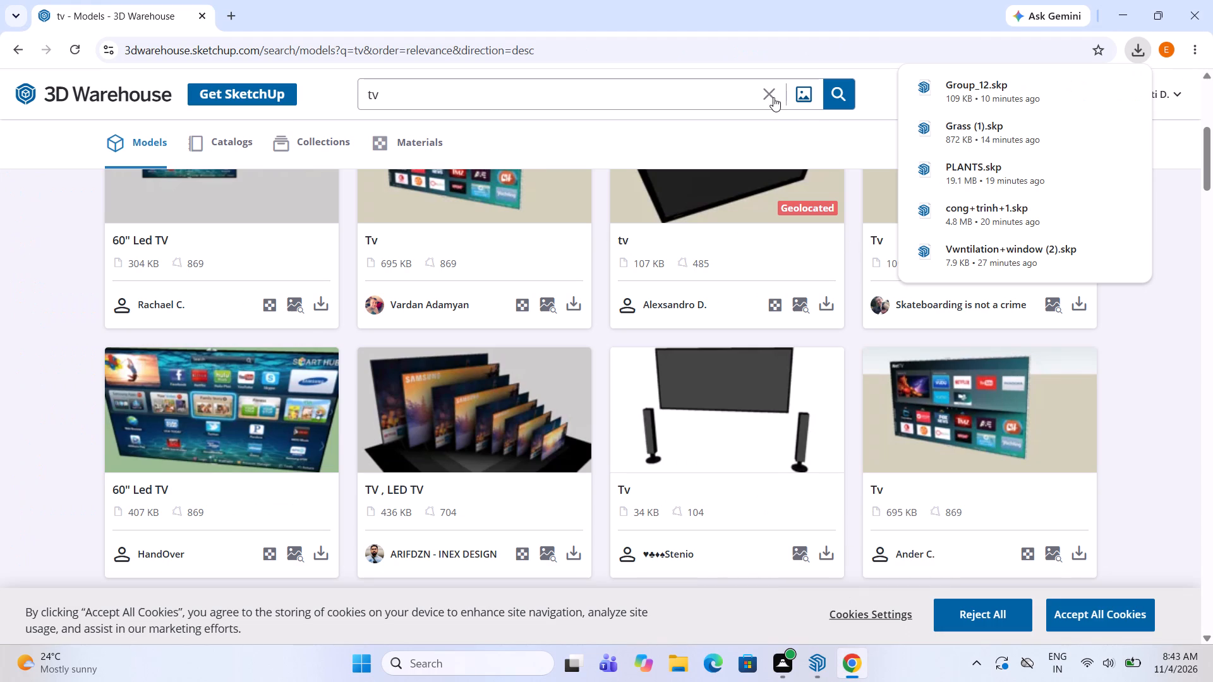
left_click(773, 97)
type("frame")
key("Return")
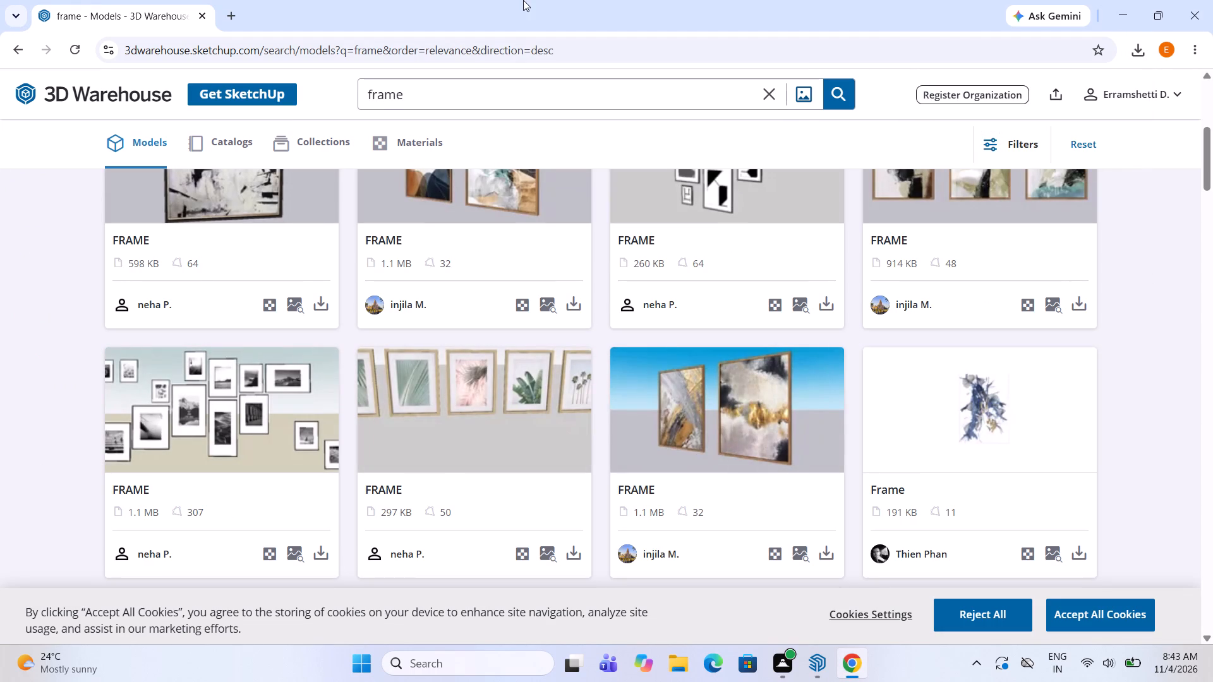
Browse the frame models for wall decor suited to the living room.
scroll(807, 457, "up", 4)
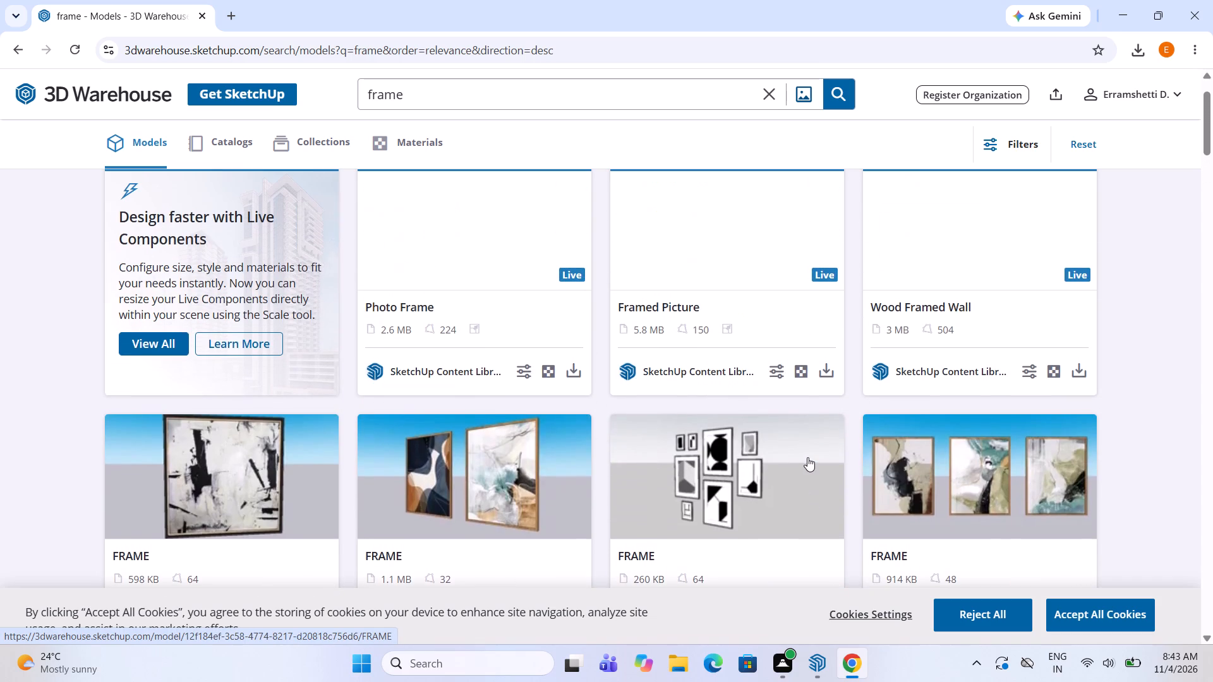
scroll(806, 426, "up", 4)
scroll(806, 425, "down", 3)
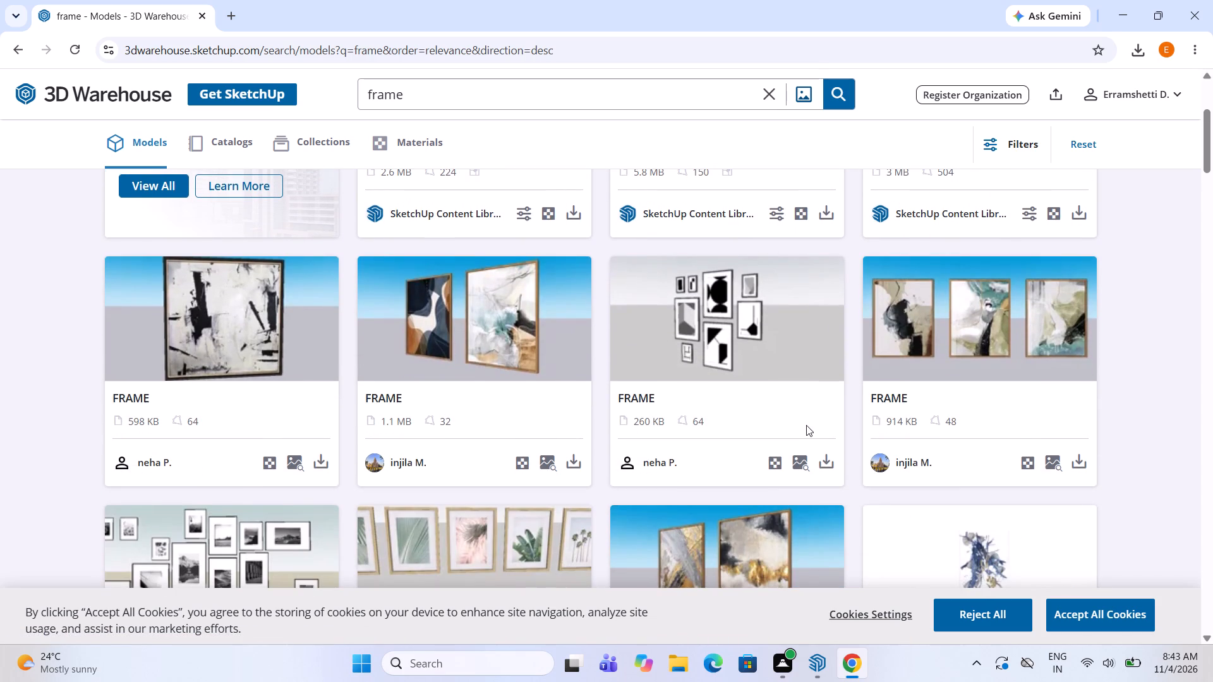
scroll(806, 425, "down", 9)
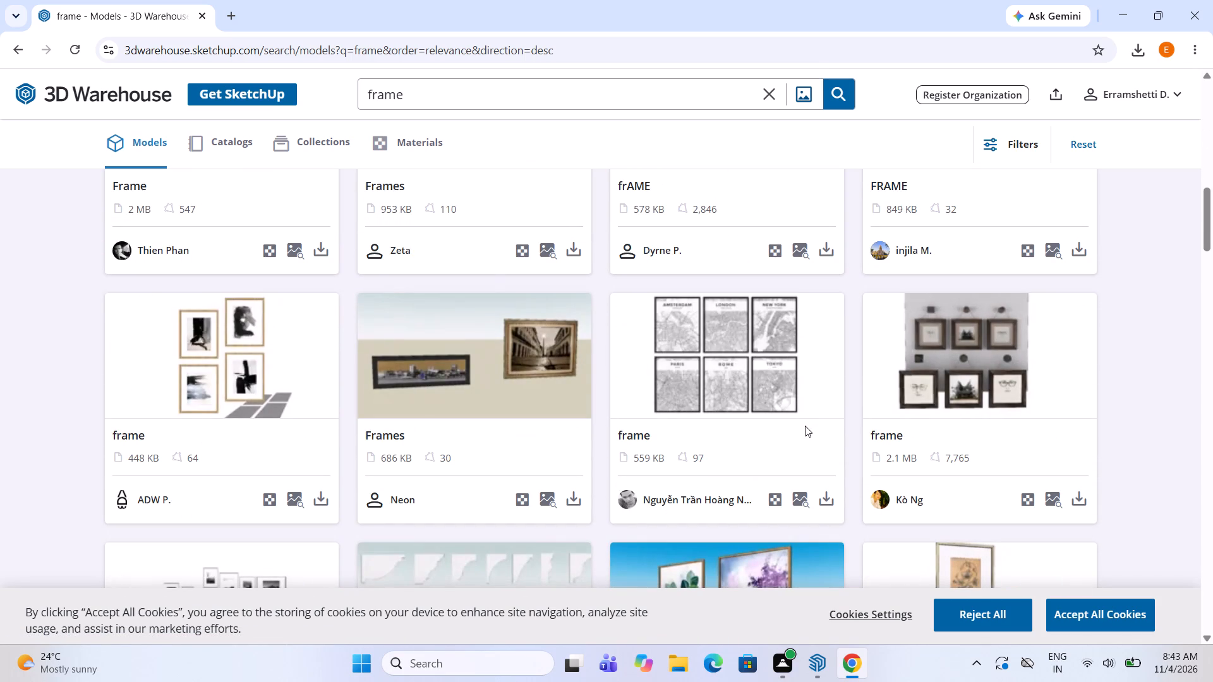
scroll(804, 426, "down", 2)
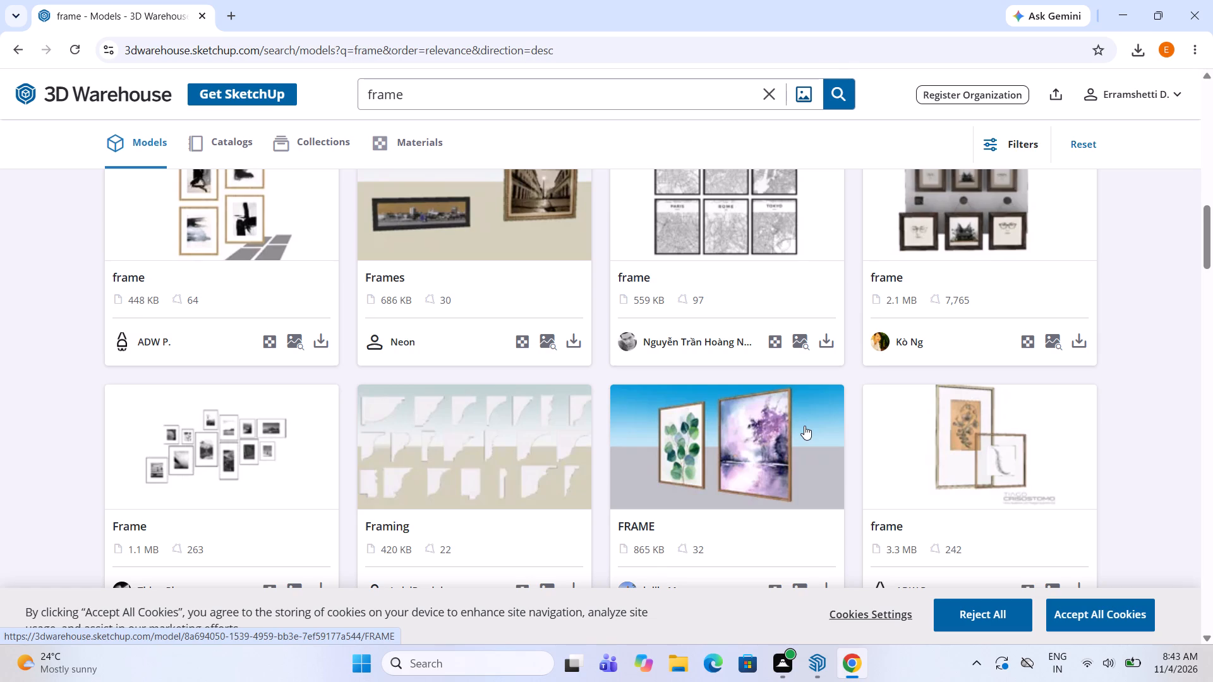
scroll(804, 426, "down", 5)
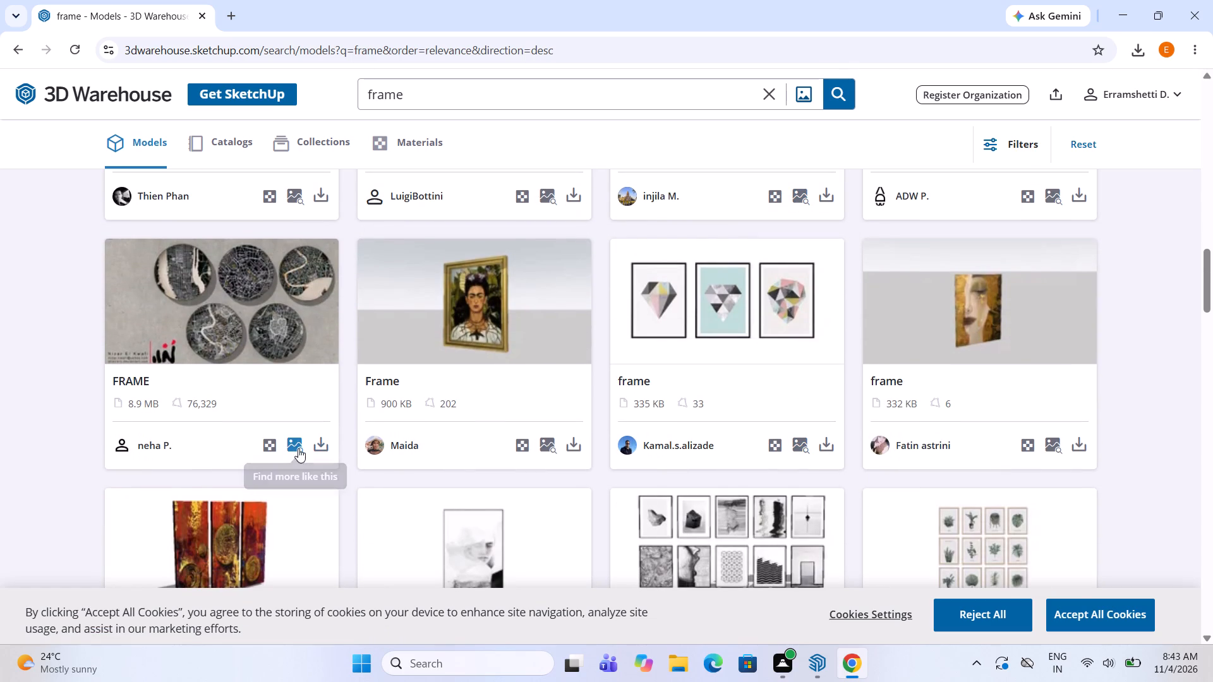
Download the FRAME model of five round decorative plates as a SketchUp file, dismissing the promotional video.
left_click(322, 435)
double_click(371, 477)
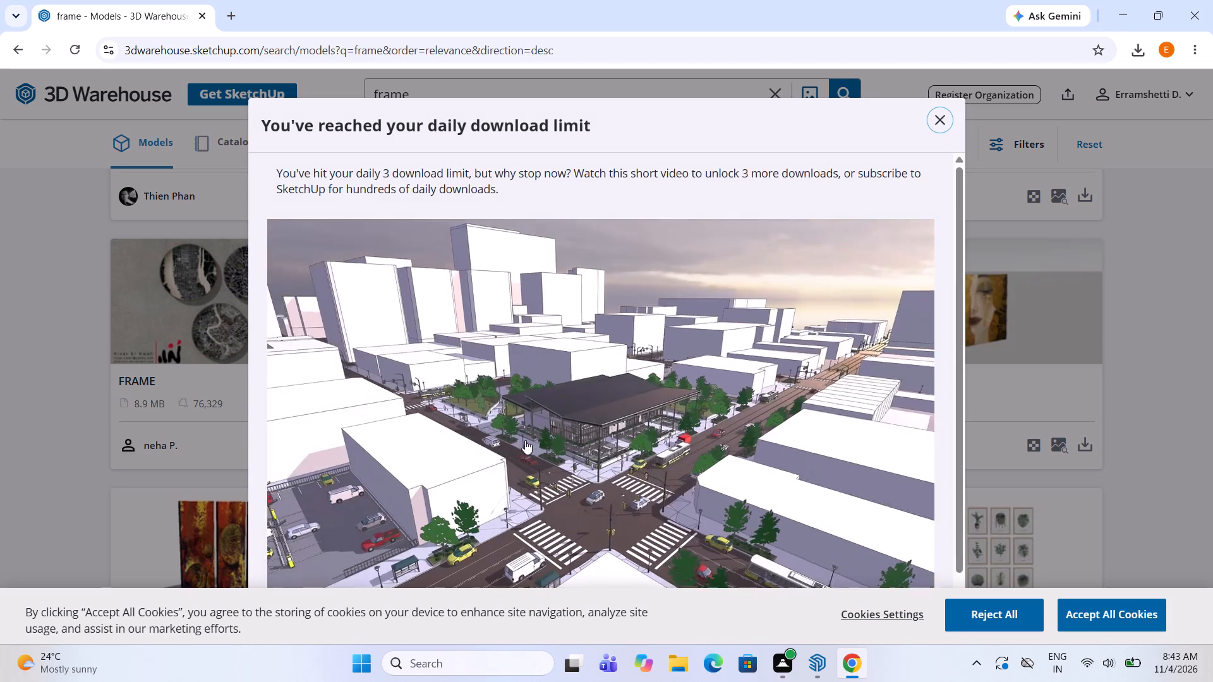
scroll(666, 422, "down", 3)
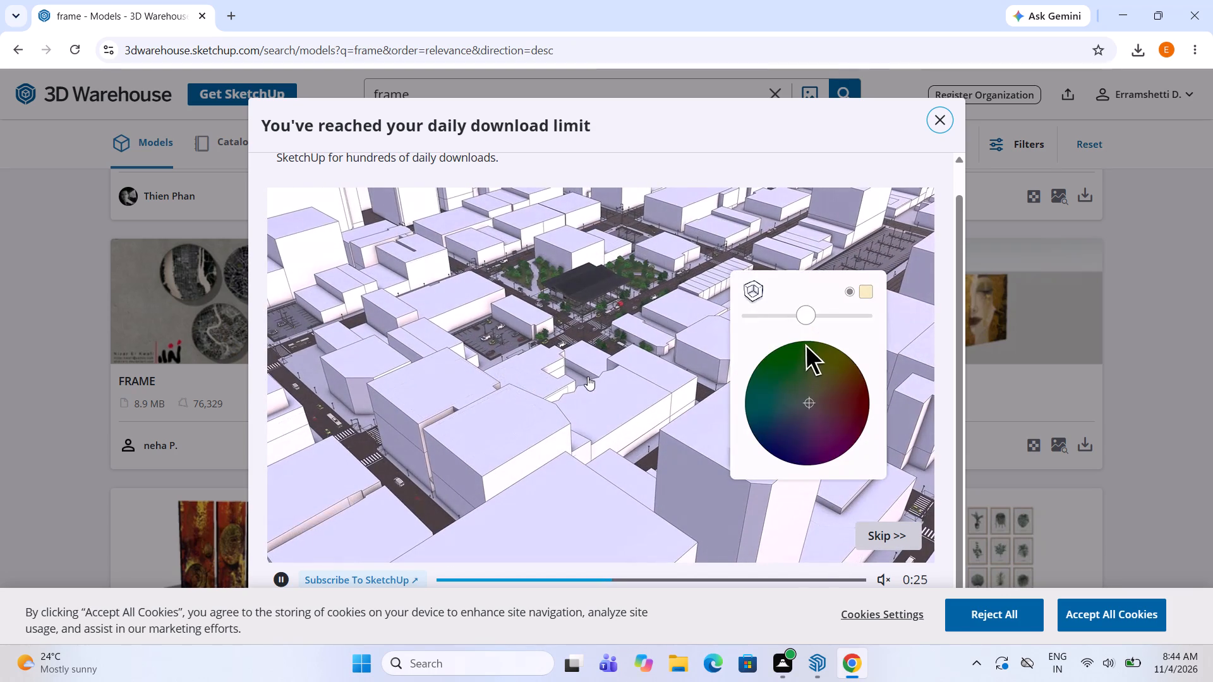
left_click(636, 416)
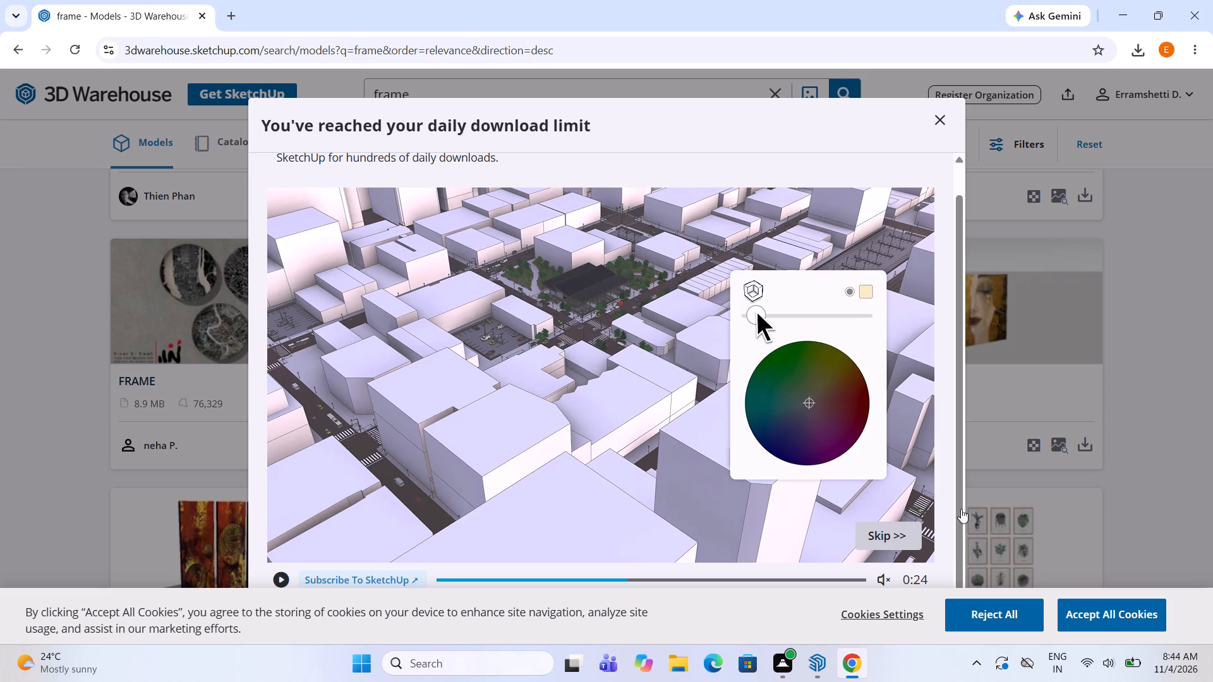
left_click_drag(904, 114, 936, 122)
double_click(938, 122)
left_click(315, 452)
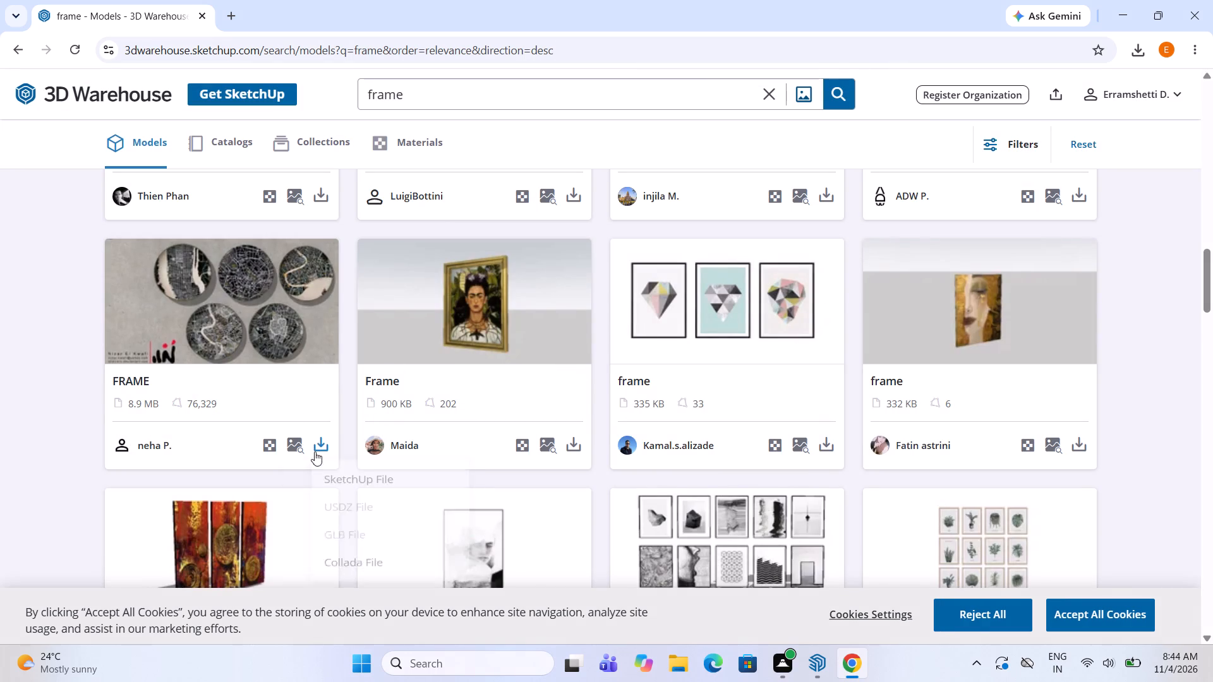
left_click(365, 484)
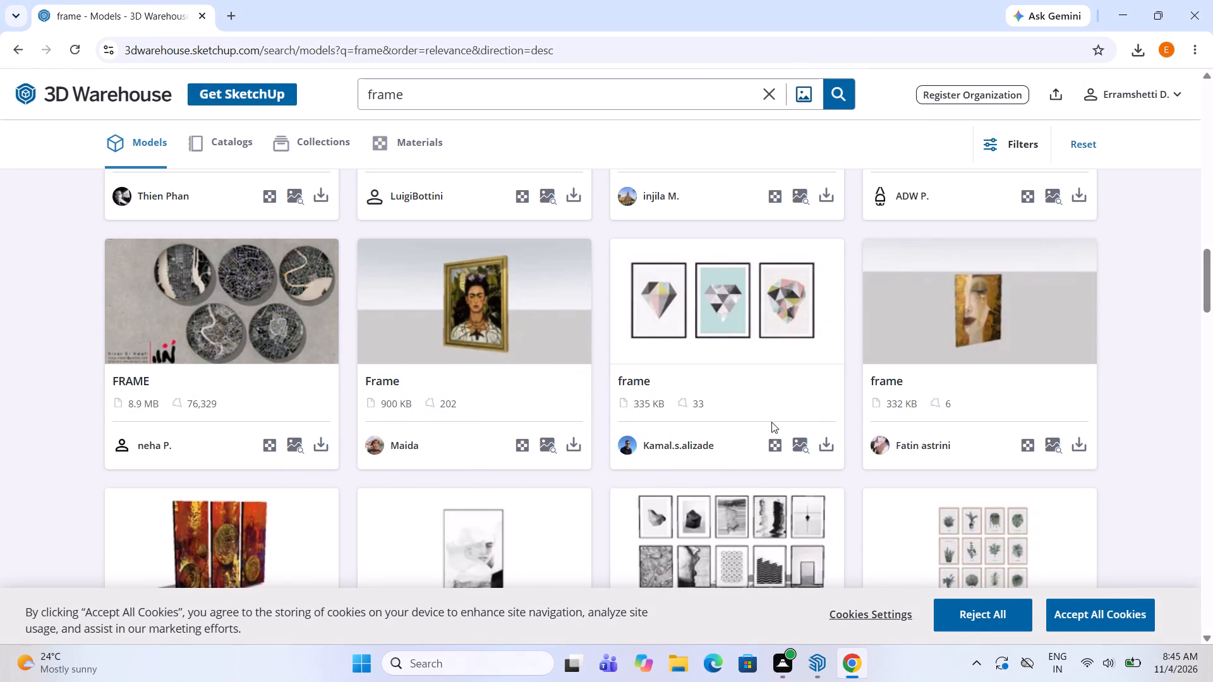
Browse further frame models for wall decor, clear the search and close the browser.
scroll(698, 359, "down", 10)
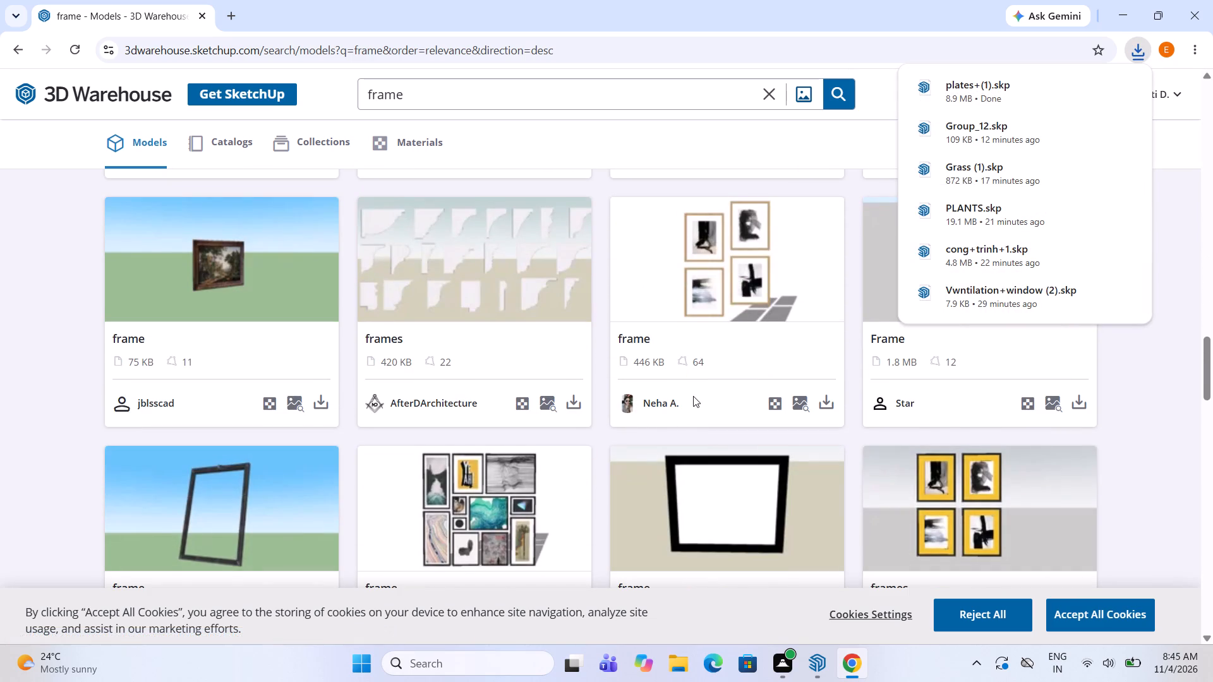
scroll(693, 396, "down", 6)
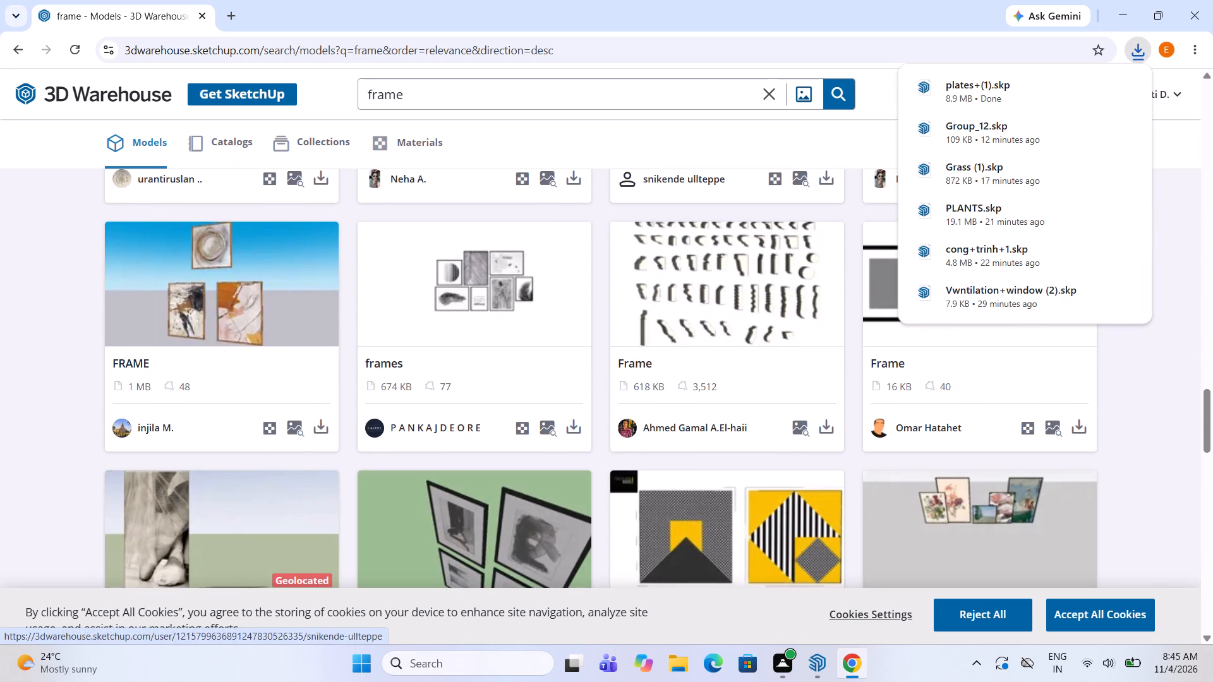
scroll(774, 55, "up", 7)
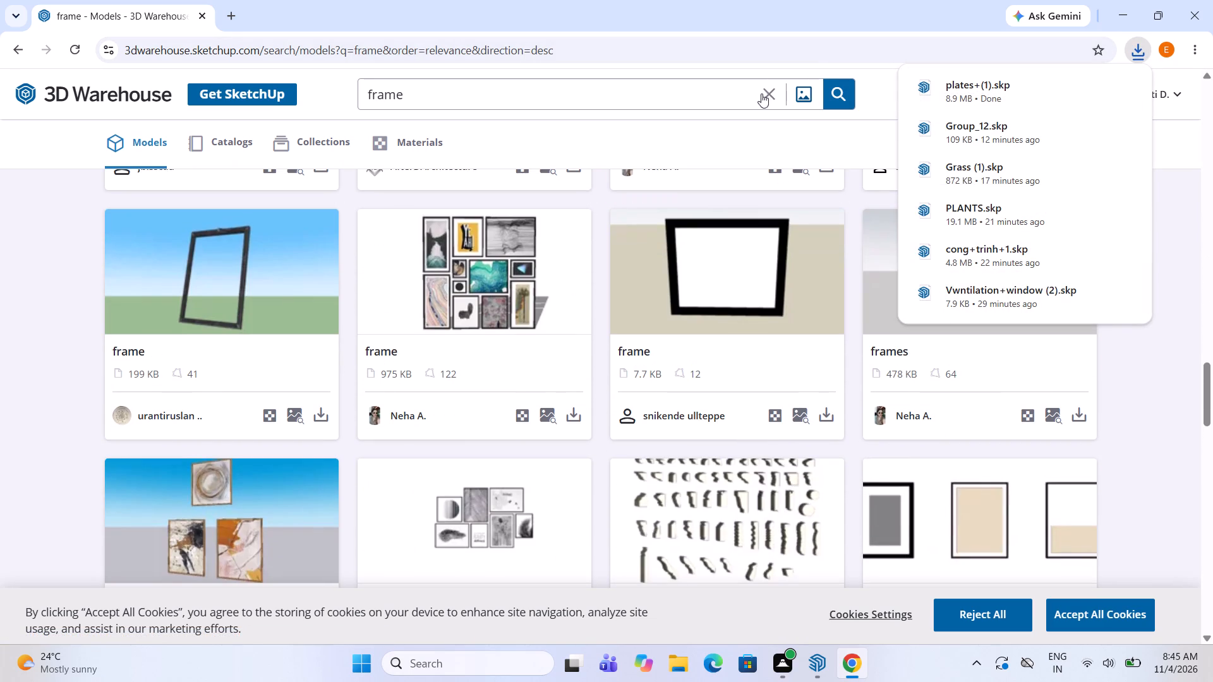
left_click(770, 93)
left_click(1197, 8)
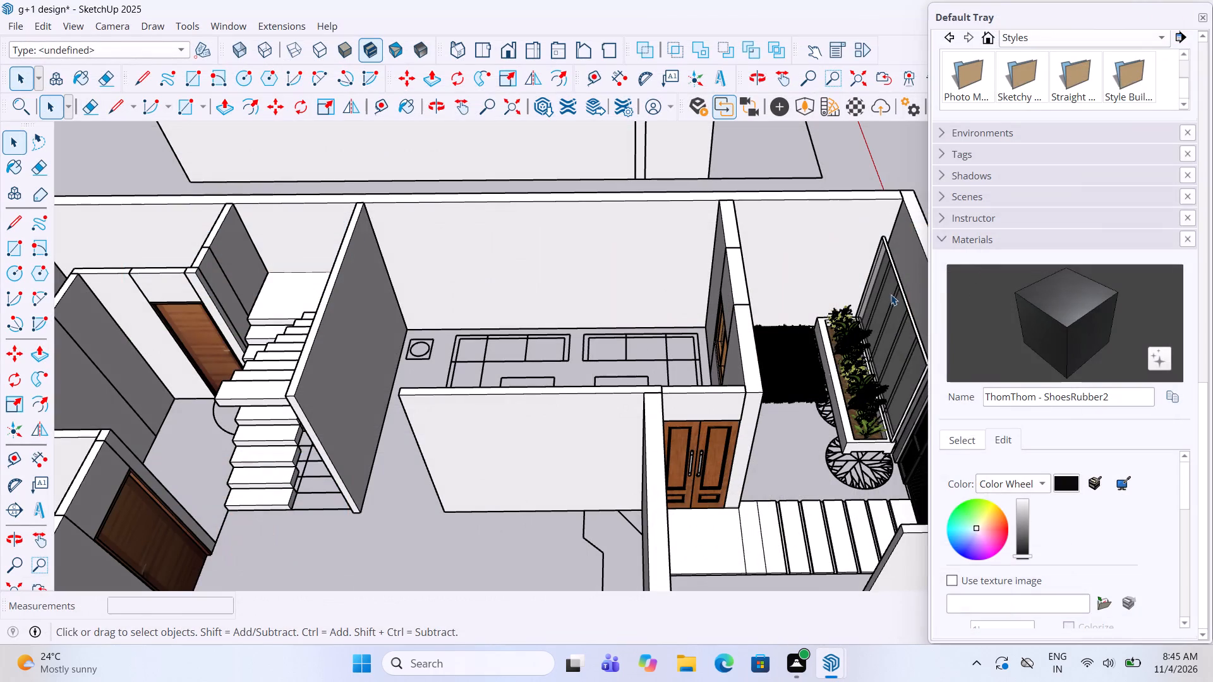
Import the plates+(1) SketchUp file from the Downloads folder into the house model.
scroll(471, 176, "up", 3)
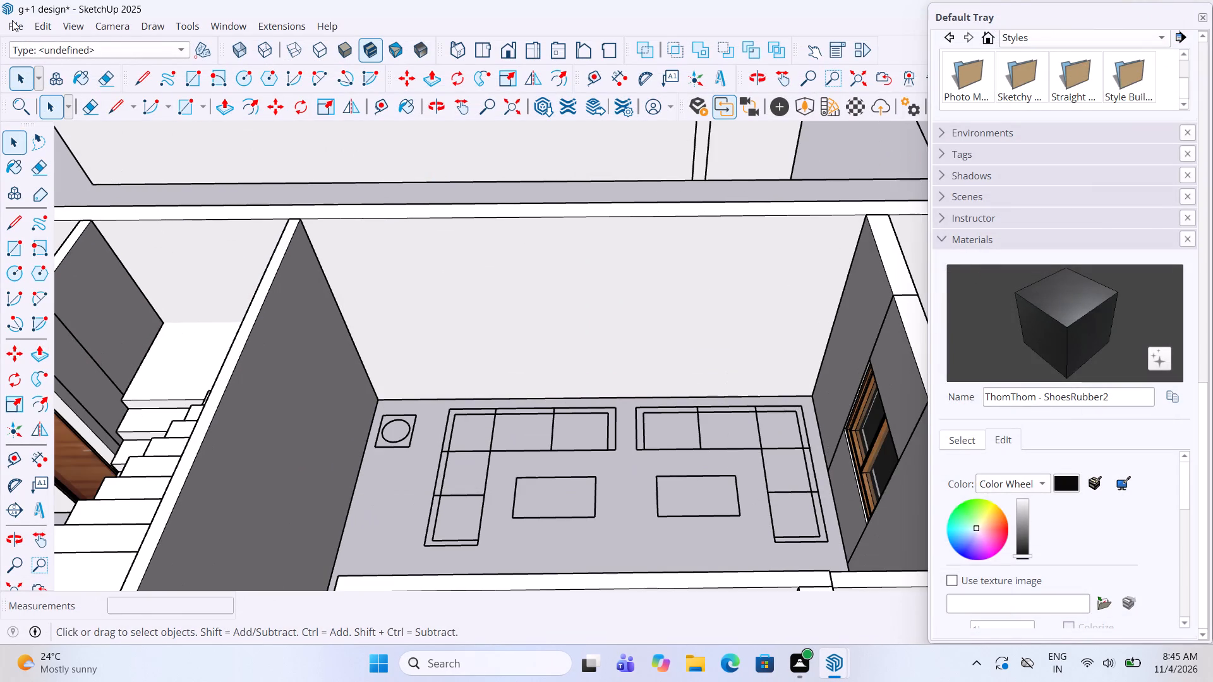
left_click(12, 20)
left_click(72, 253)
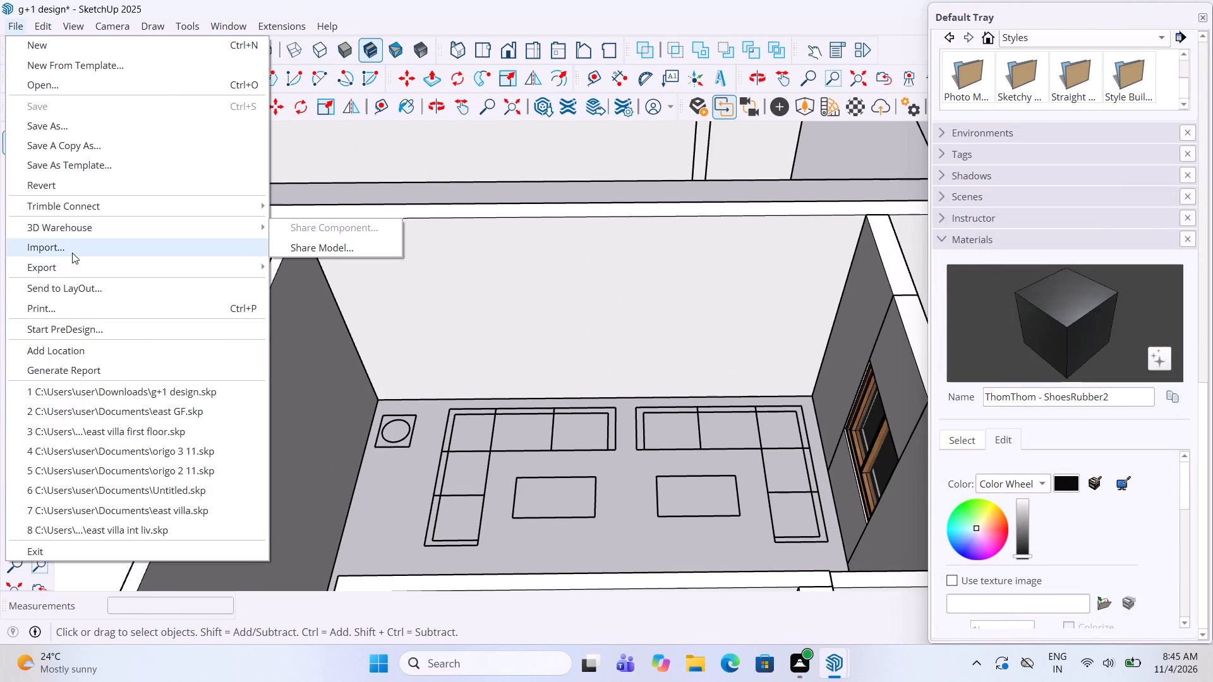
scroll(291, 159, "up", 4)
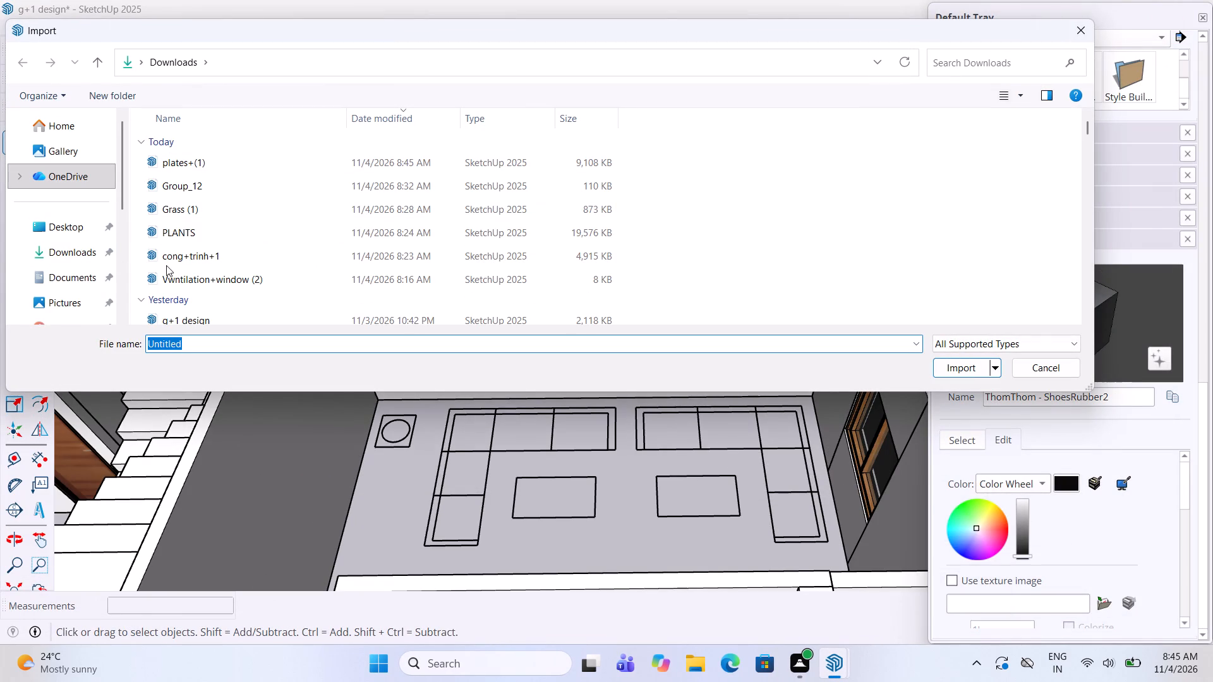
double_click(53, 257)
scroll(186, 207, "up", 3)
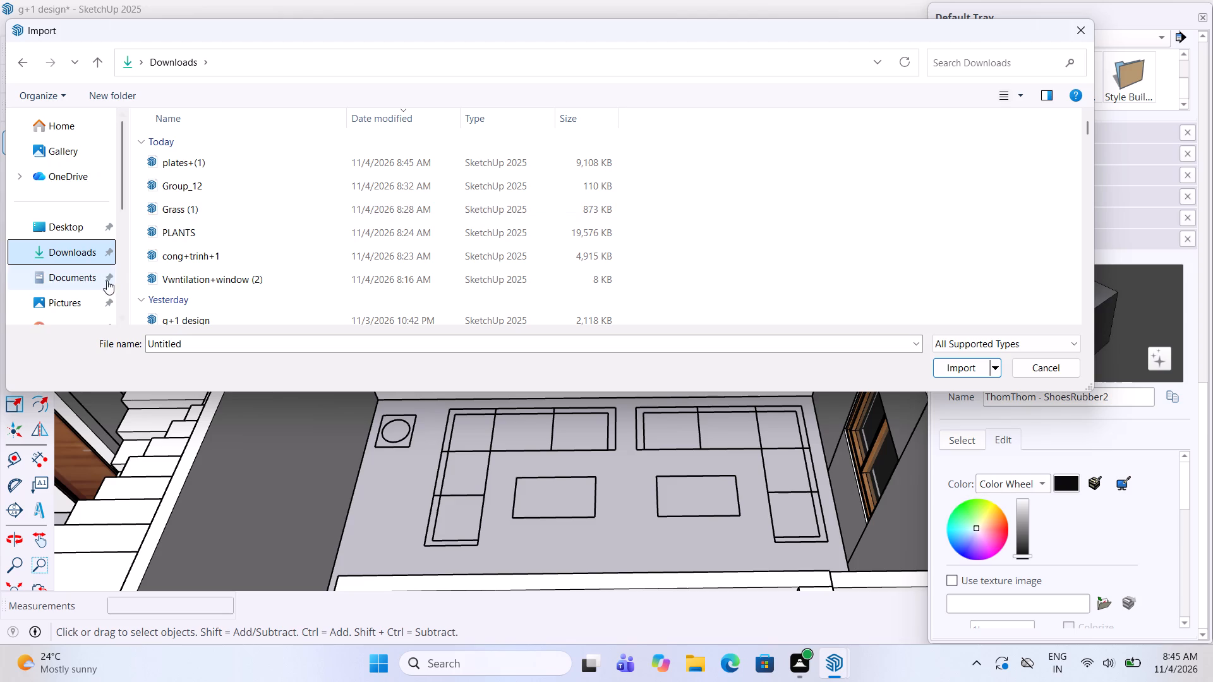
left_click(62, 280)
left_click(68, 254)
scroll(233, 226, "up", 3)
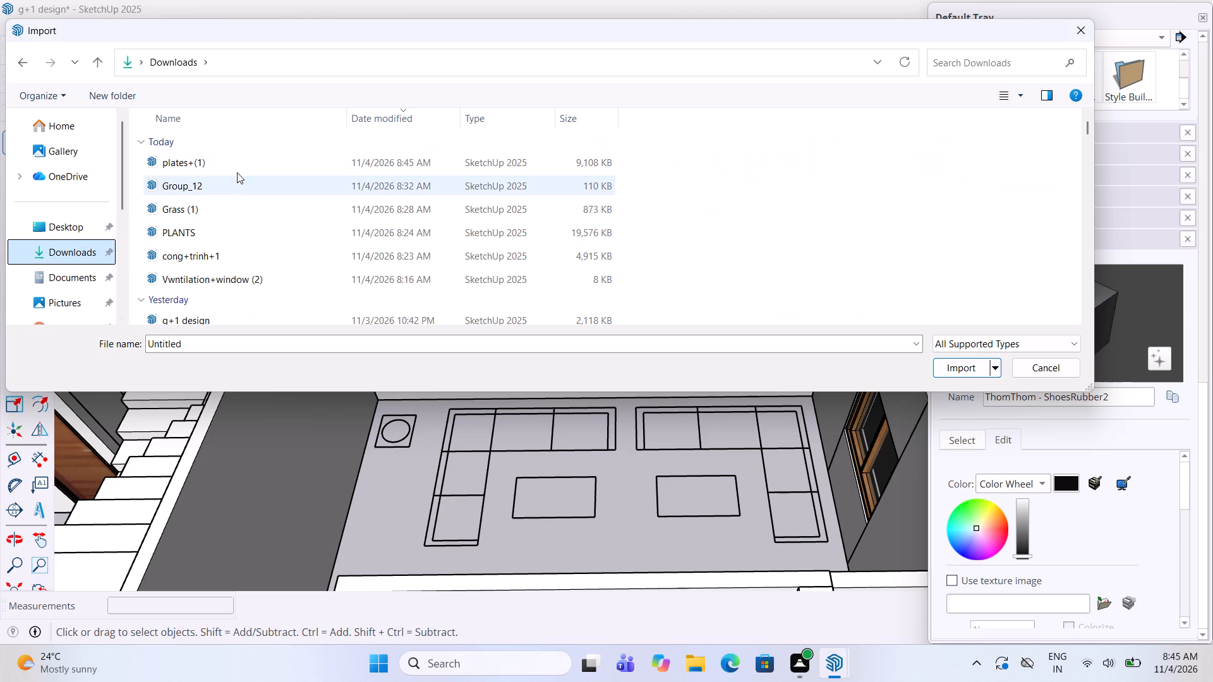
scroll(237, 171, "up", 4)
left_click(237, 167)
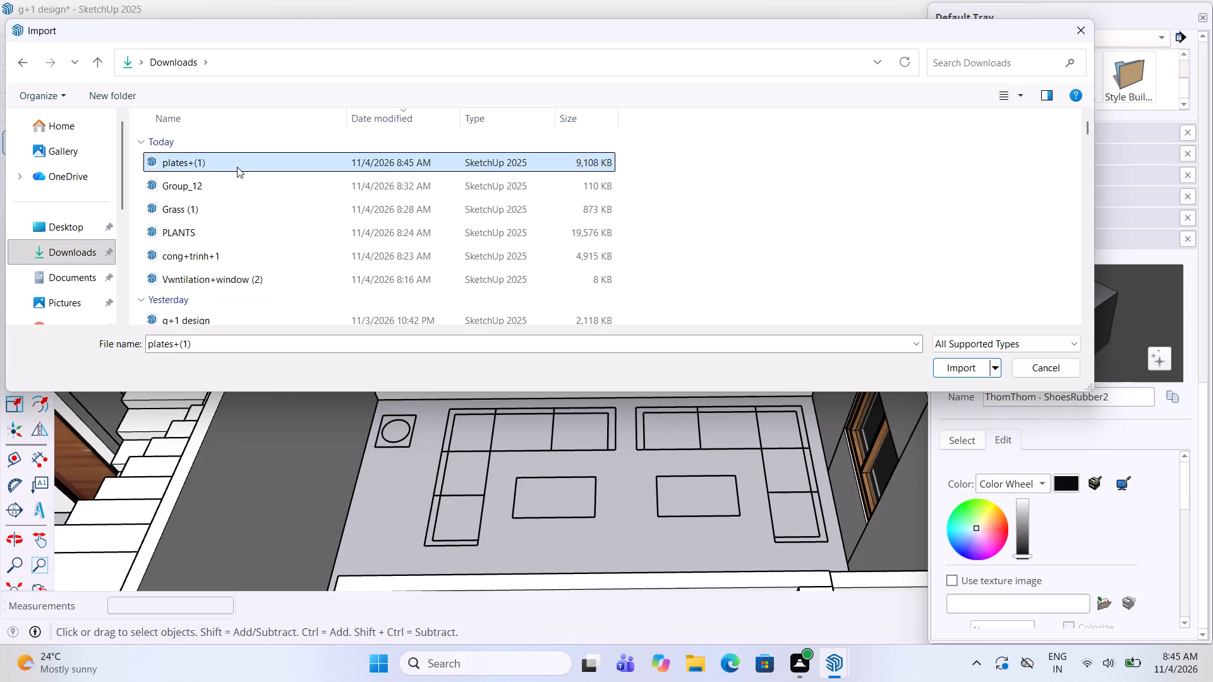
double_click(237, 167)
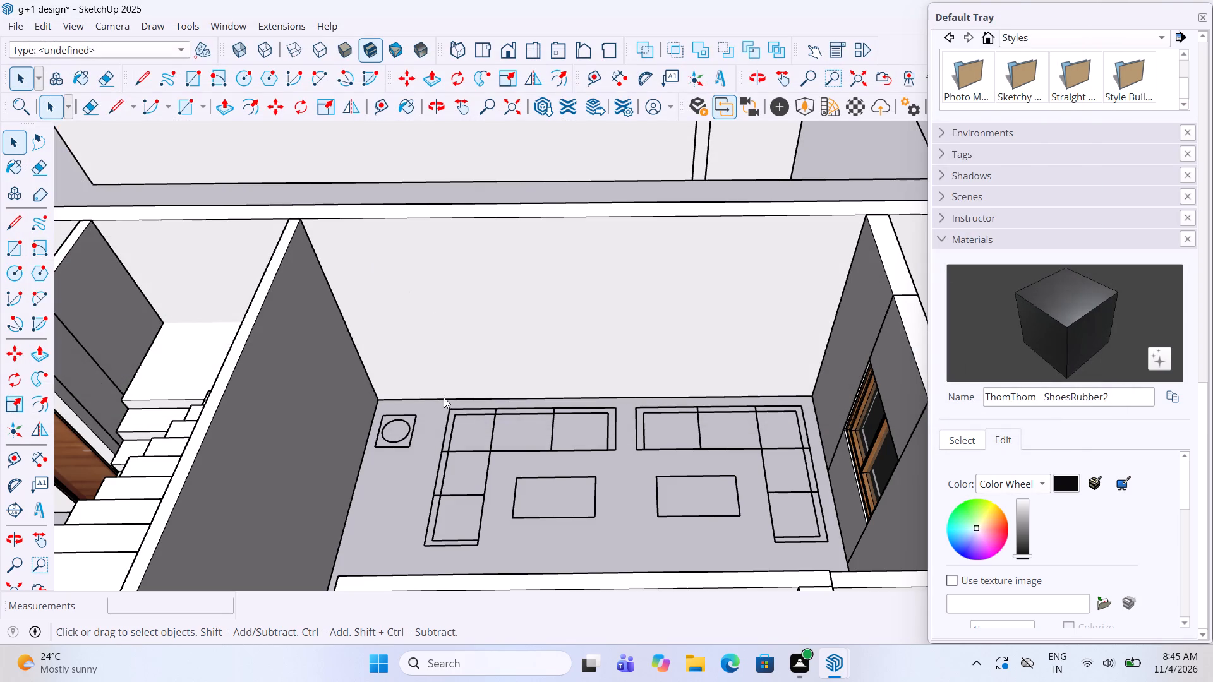
Place the imported plates component on the open ground outside the house, near the loose railing.
scroll(513, 409, "down", 4)
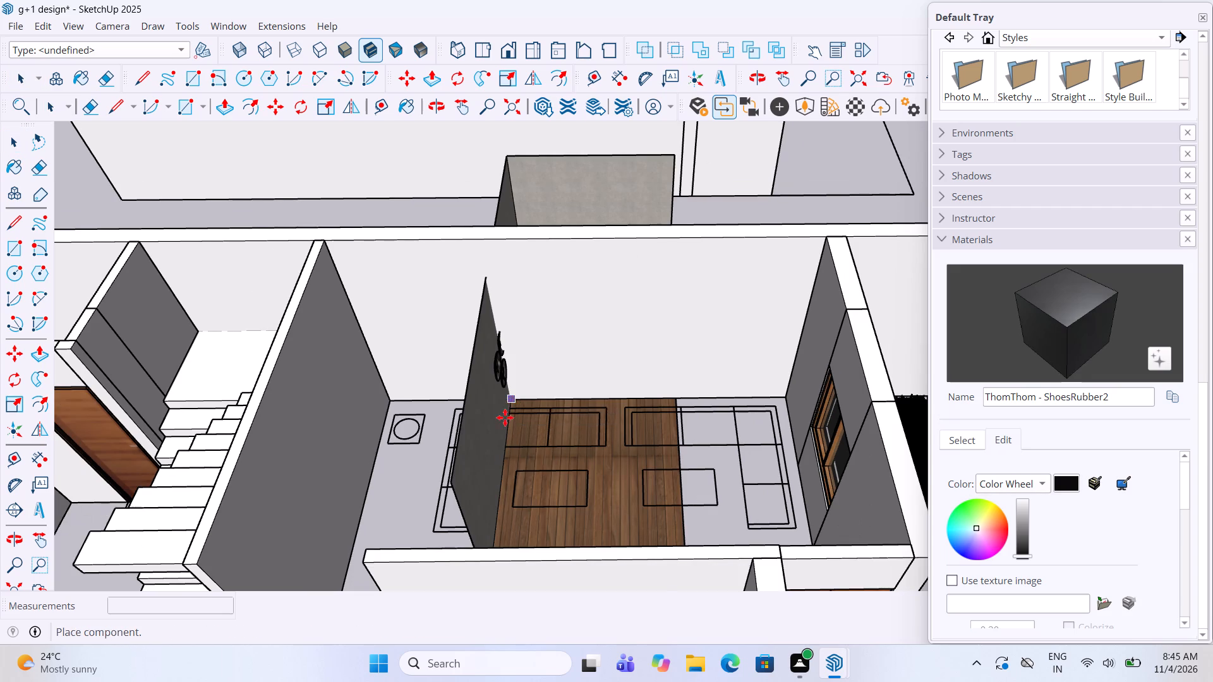
scroll(505, 417, "down", 3)
middle_click_drag(532, 388, 478, 383)
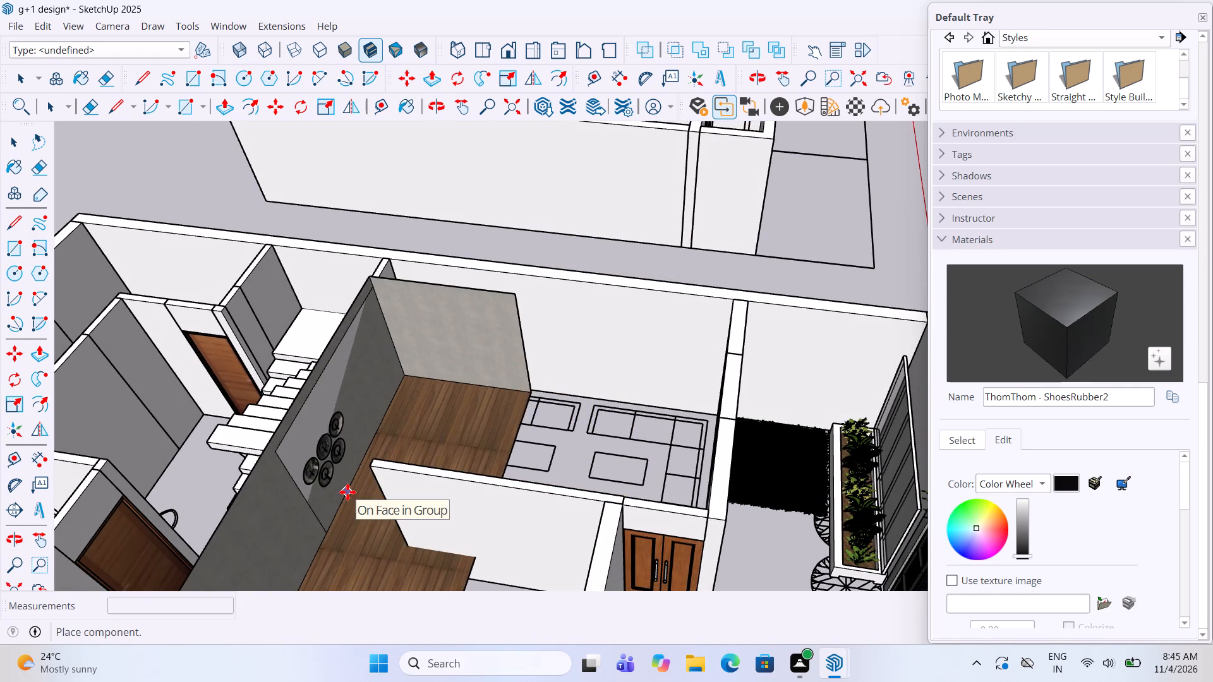
scroll(565, 369, "down", 11)
scroll(242, 262, "up", 7)
left_click(285, 290)
scroll(284, 271, "up", 8)
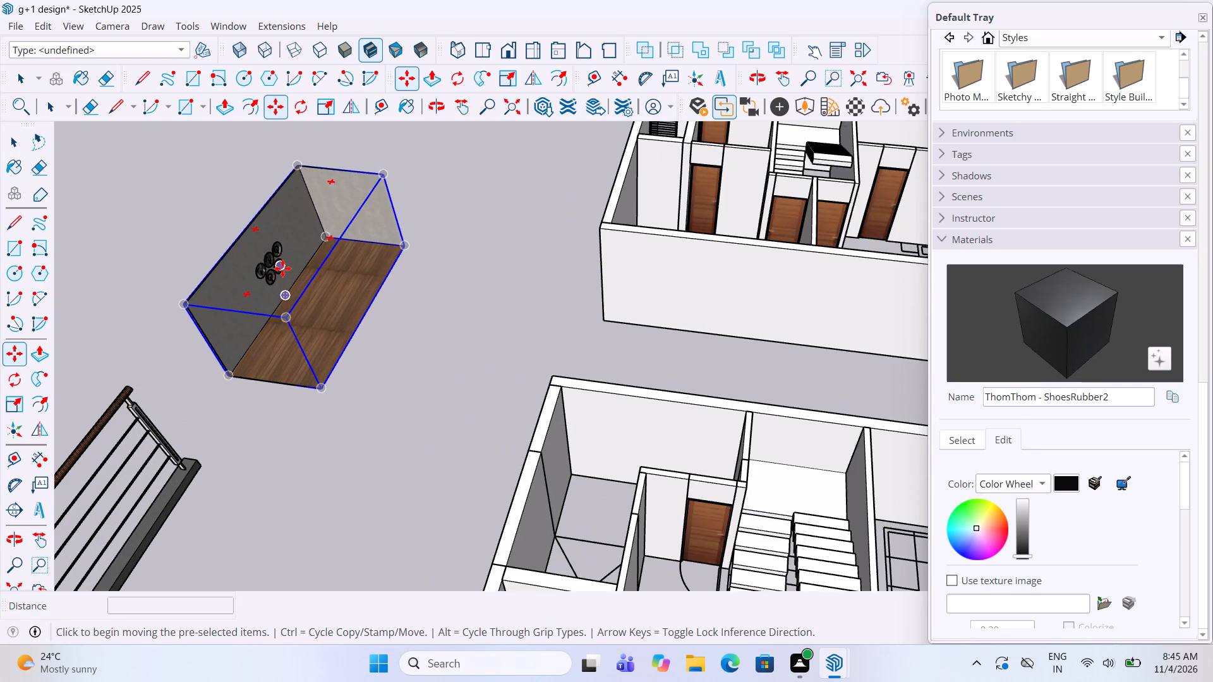
Explode the imported plates component so its plates, backdrop walls and wooden floor become separate.
scroll(282, 268, "up", 2)
right_click(282, 269)
left_click(343, 400)
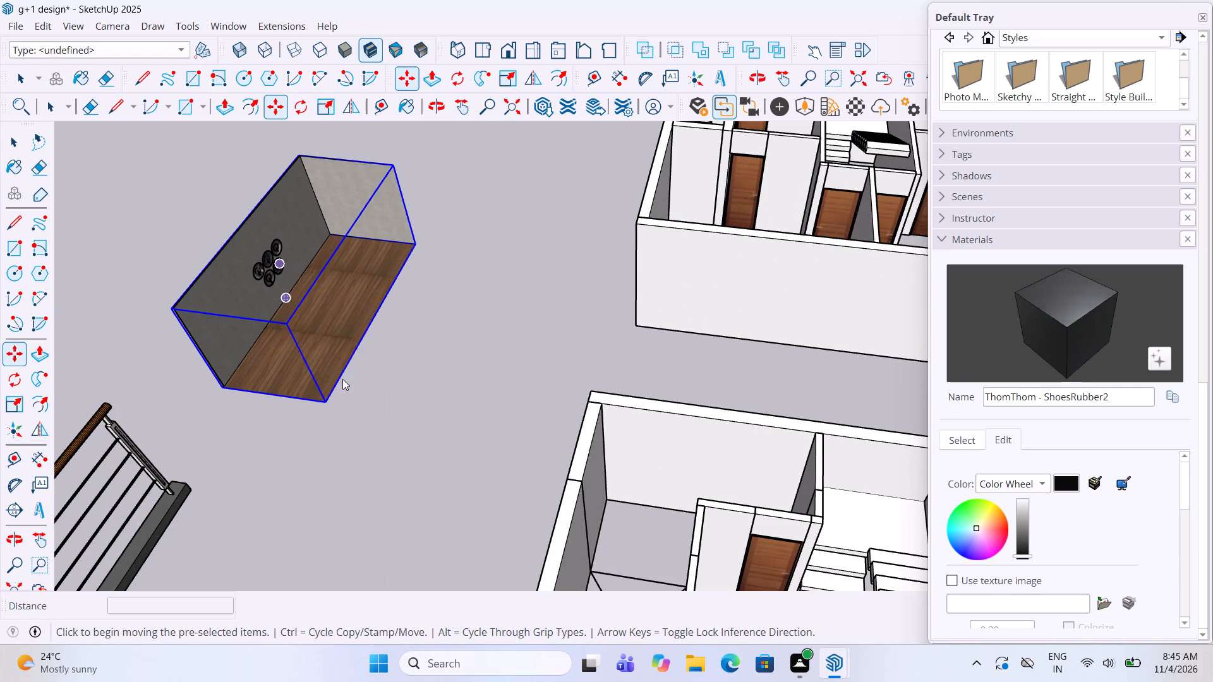
scroll(323, 243, "up", 4)
key("space")
left_click(364, 392)
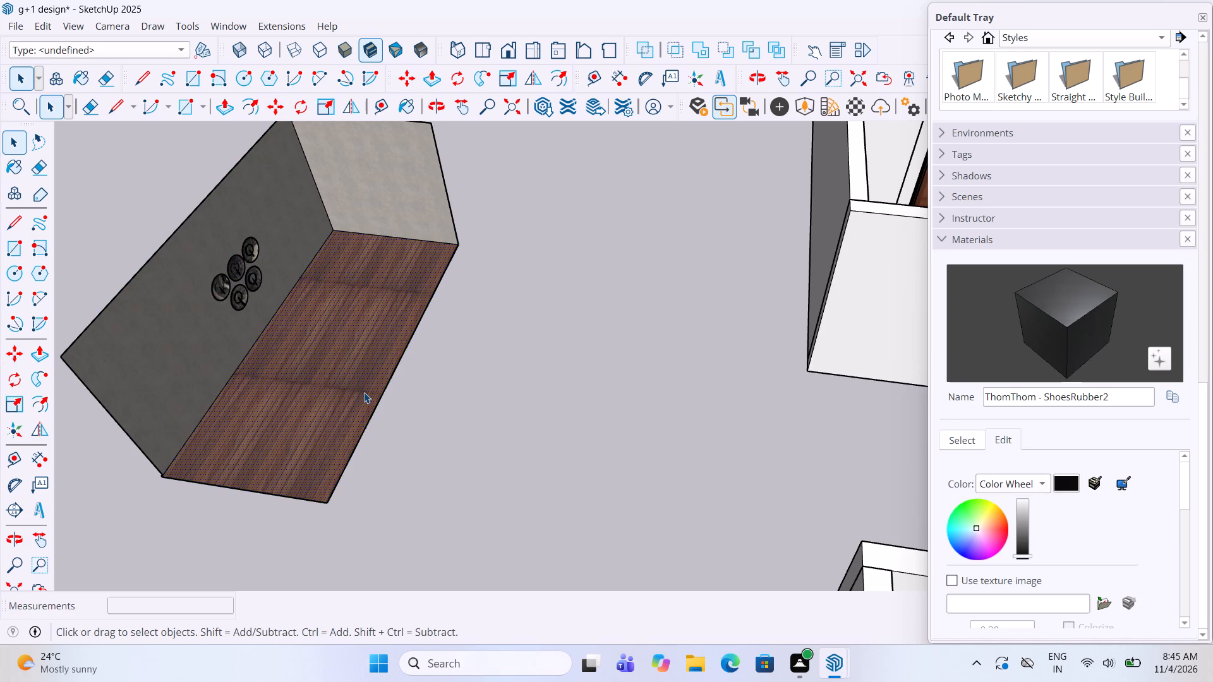
Rotate the set of five round plates 90 degrees in the ground plane about a point beside the backdrop.
left_click(229, 270)
scroll(236, 263, "up", 3)
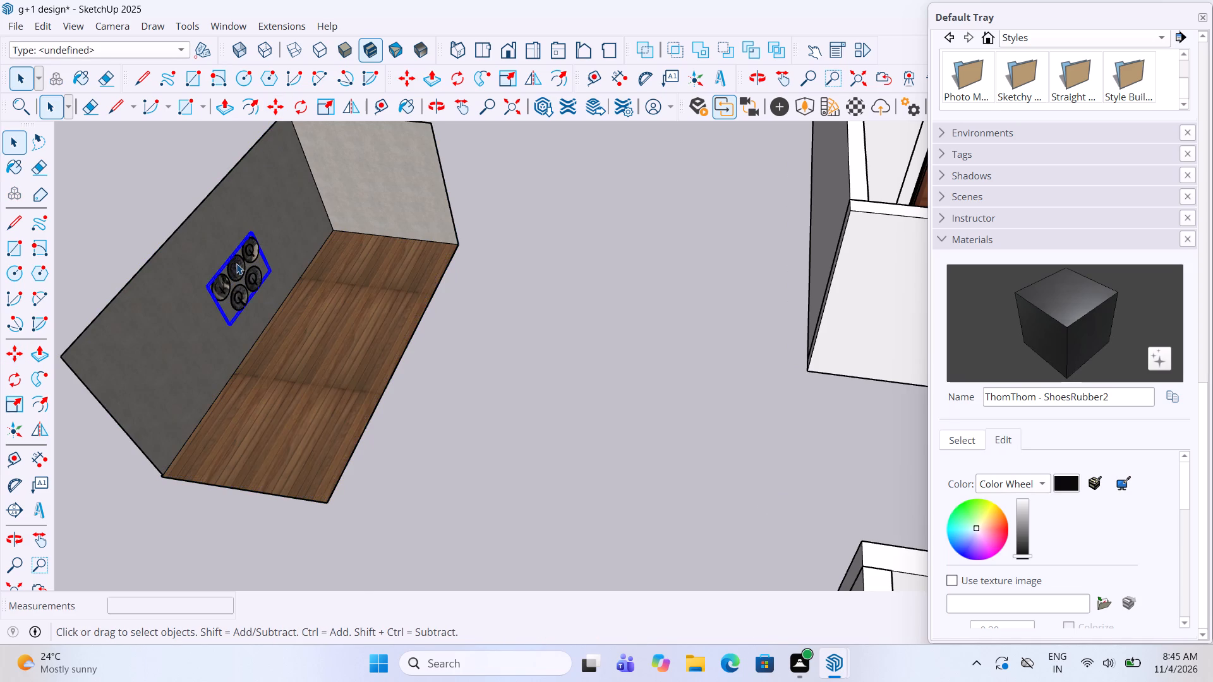
scroll(255, 264, "down", 2)
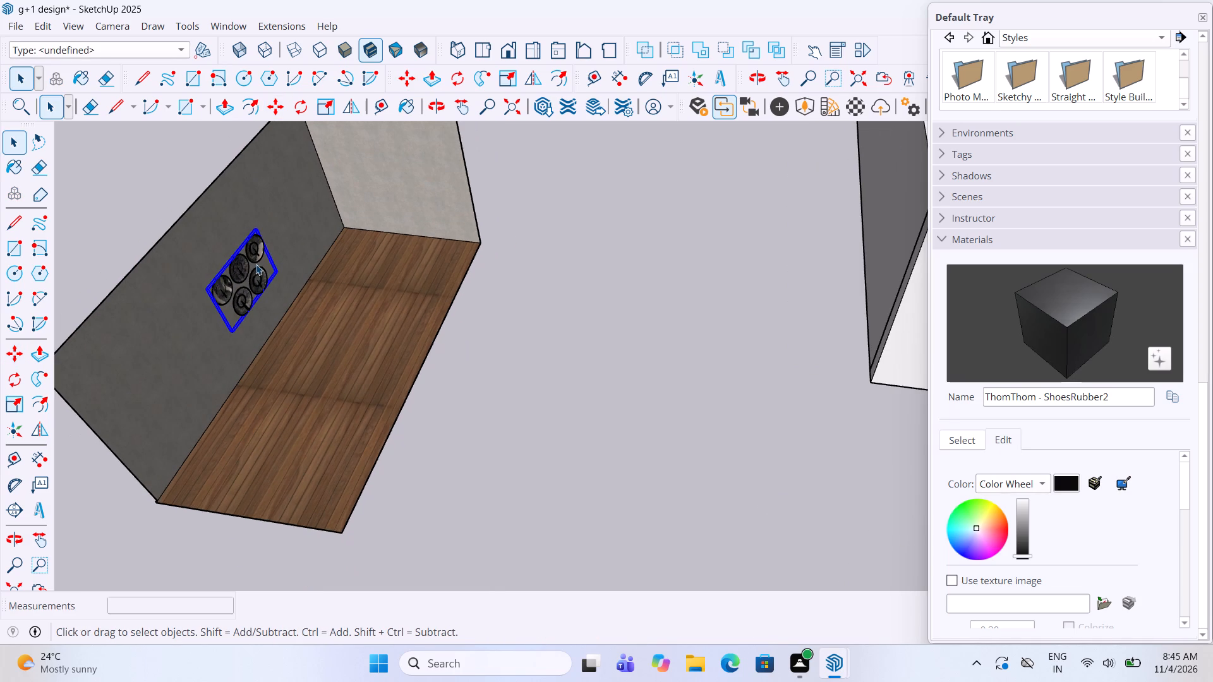
left_click(20, 376)
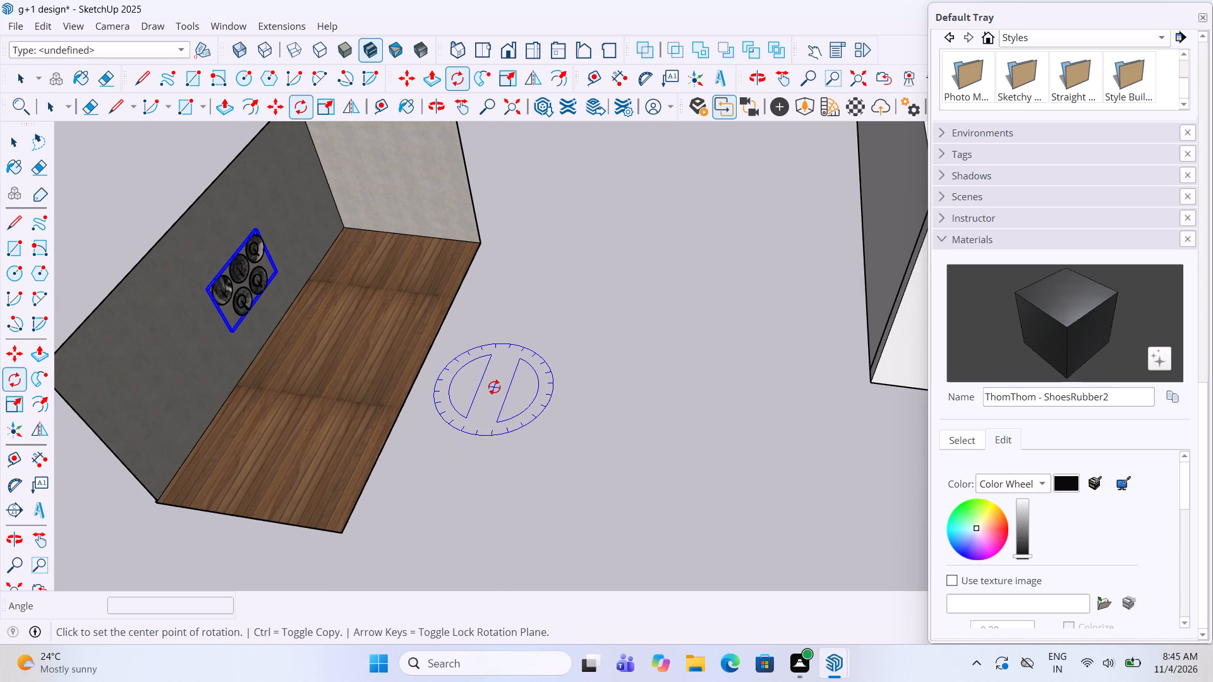
left_click(494, 387)
left_click(552, 393)
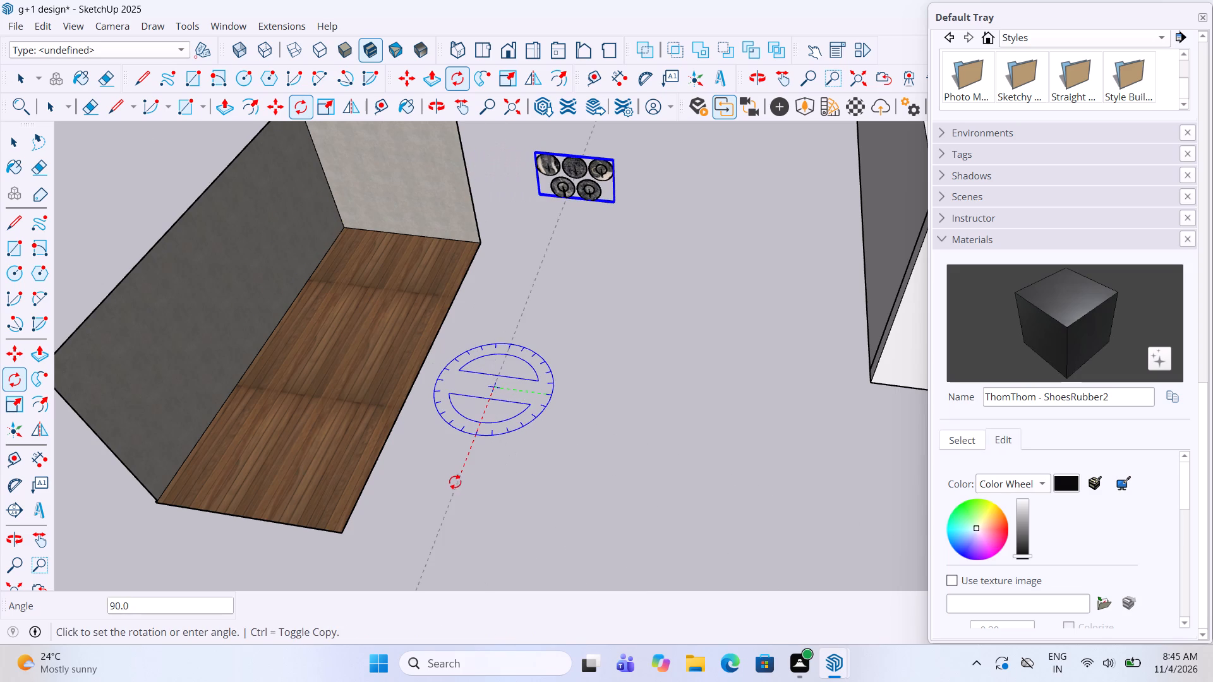
left_click(452, 484)
Move the five plates by their lower corner onto the living room's long wall above the sofas.
key("m")
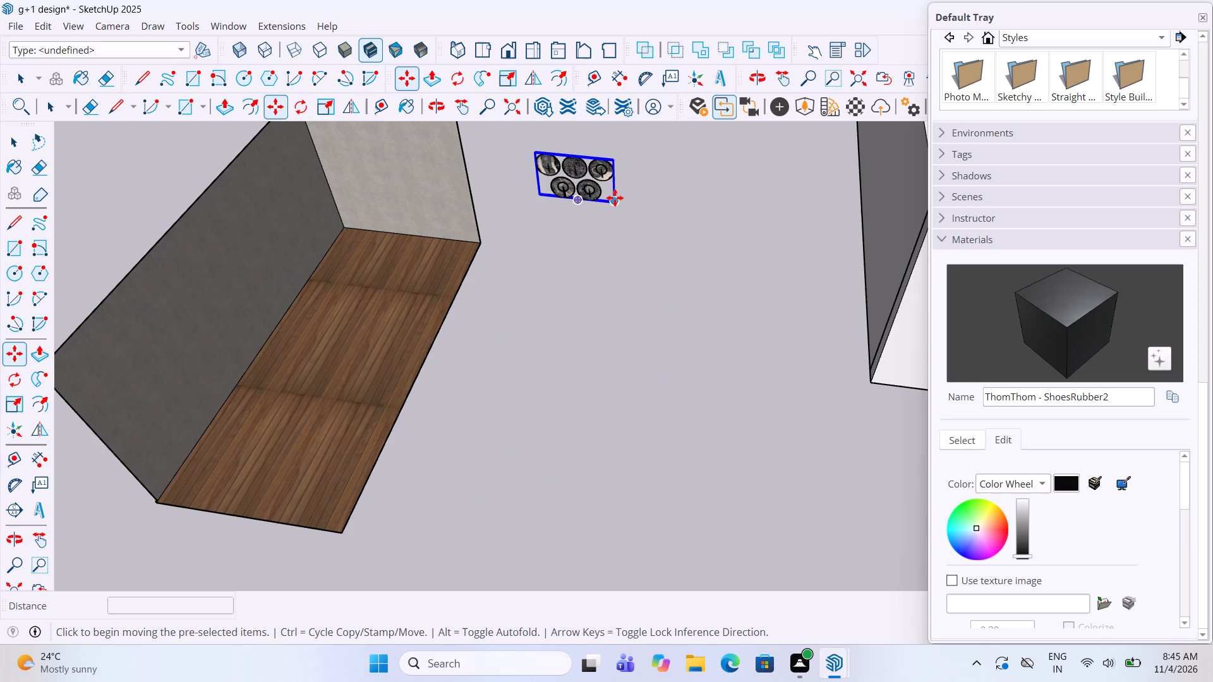
left_click(615, 198)
scroll(507, 358, "down", 16)
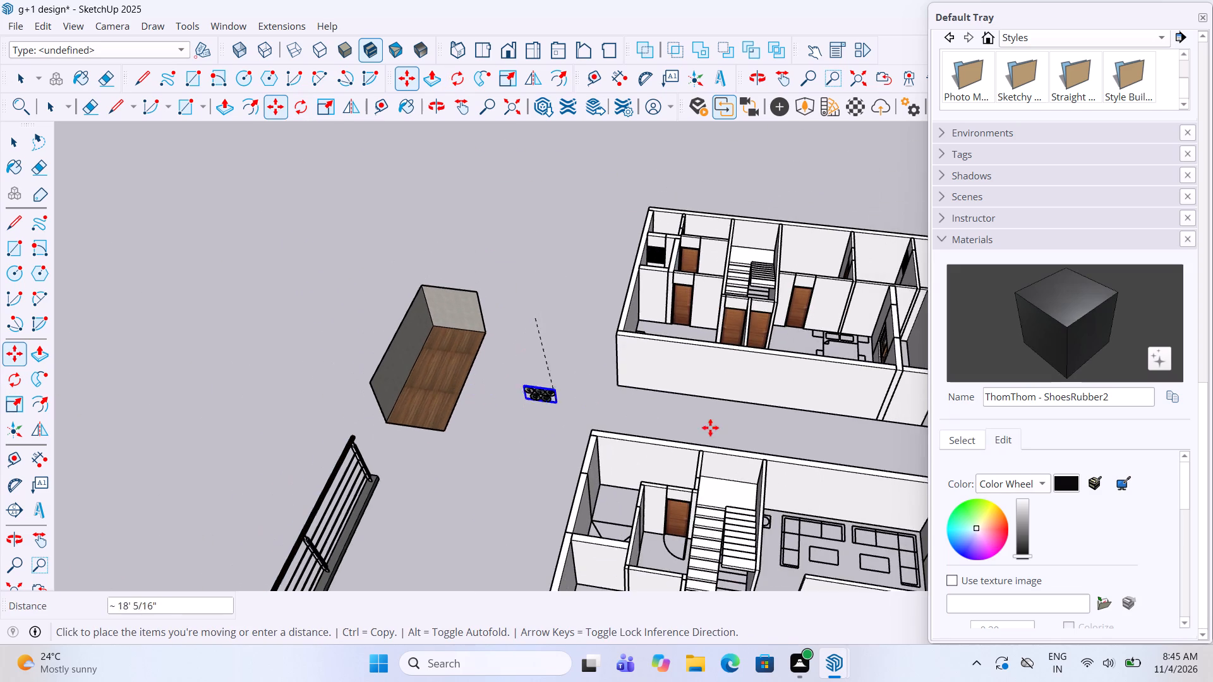
scroll(710, 428, "down", 4)
scroll(847, 527, "up", 14)
scroll(841, 469, "up", 4)
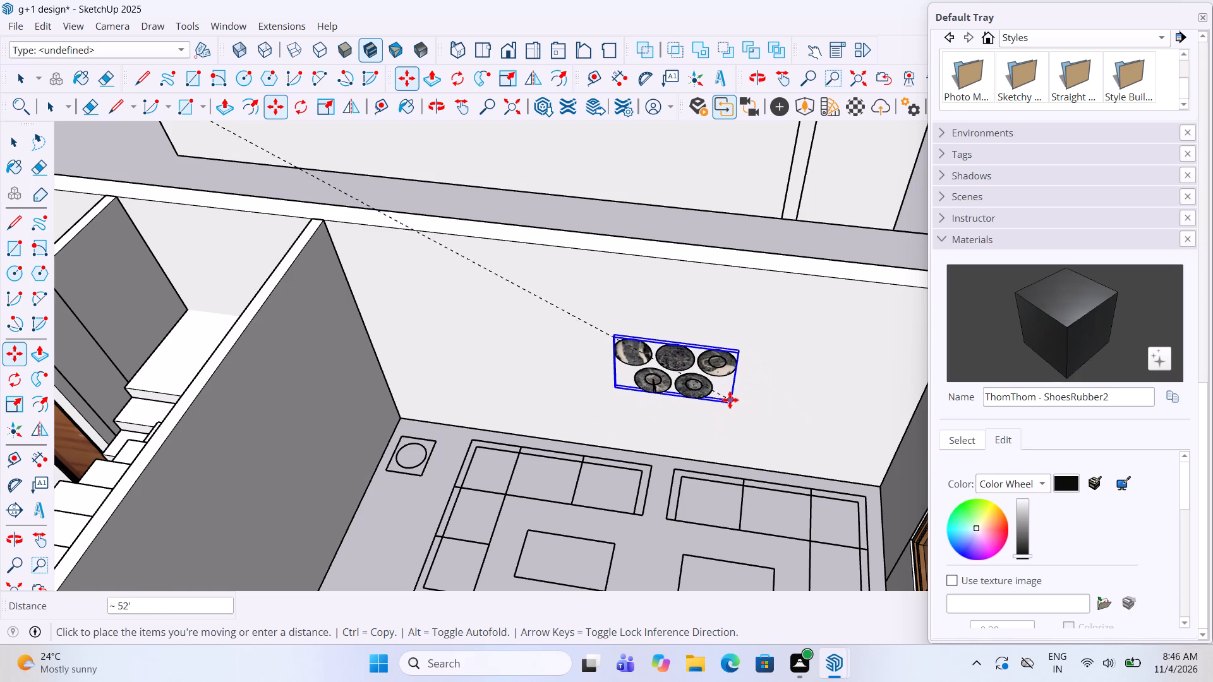
left_click(725, 399)
Raise the five plates by about 5 1/8" on the living room wall.
middle_click_drag(783, 381, 622, 372)
scroll(744, 443, "up", 7)
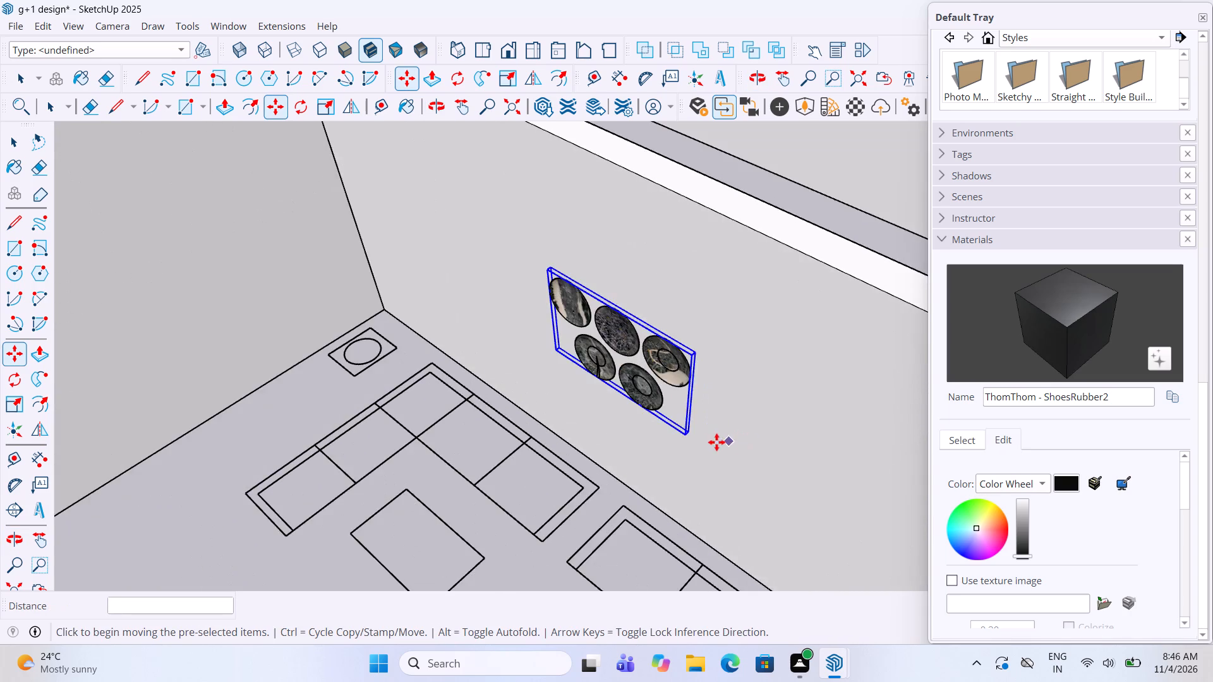
scroll(716, 442, "up", 9)
scroll(665, 422, "down", 10)
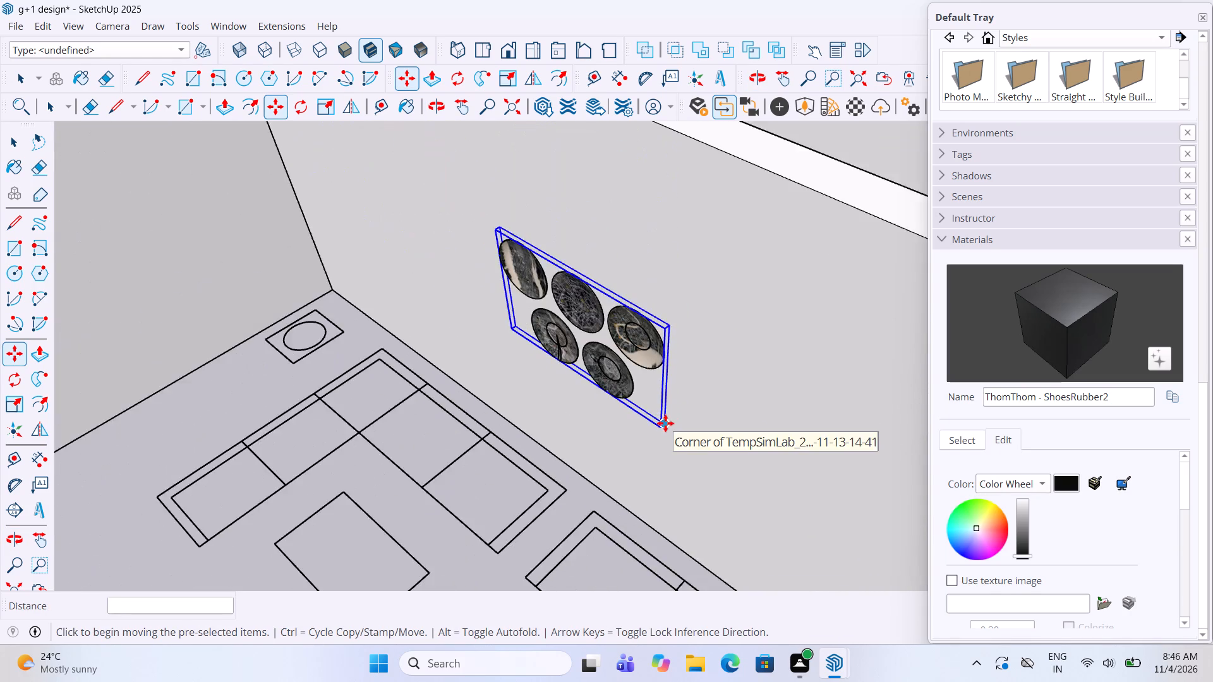
scroll(665, 423, "down", 5)
middle_click_drag(598, 371, 632, 339)
scroll(665, 321, "up", 12)
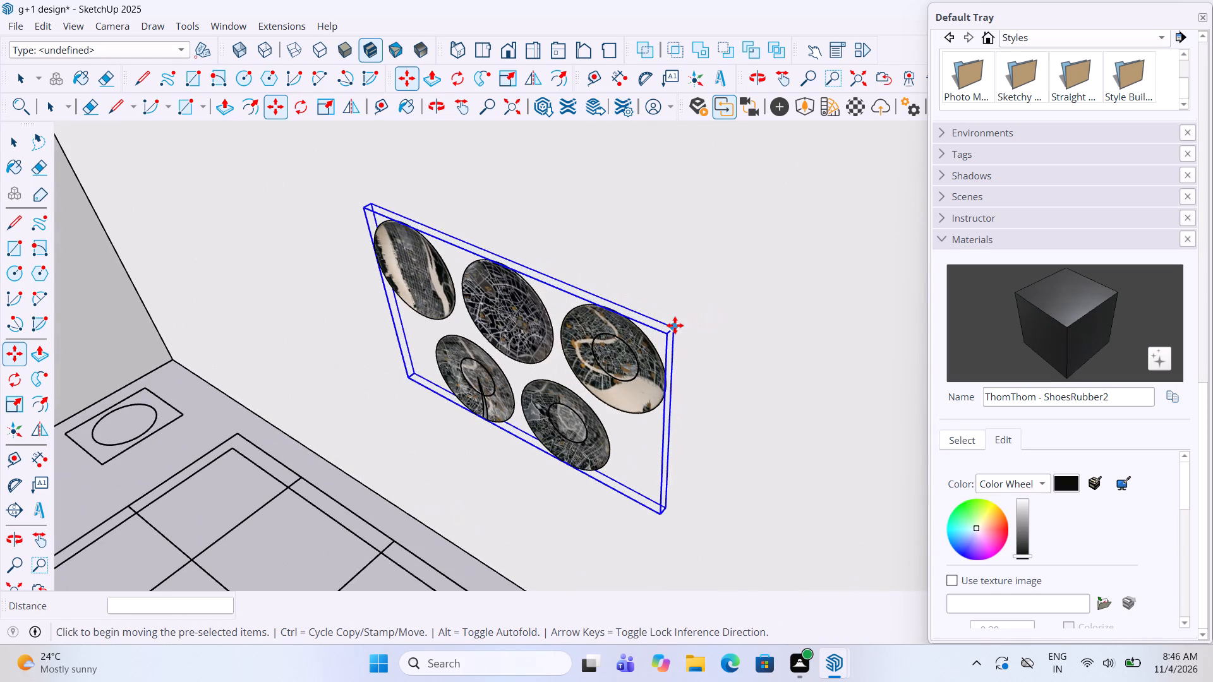
left_click(675, 325)
left_click(677, 289)
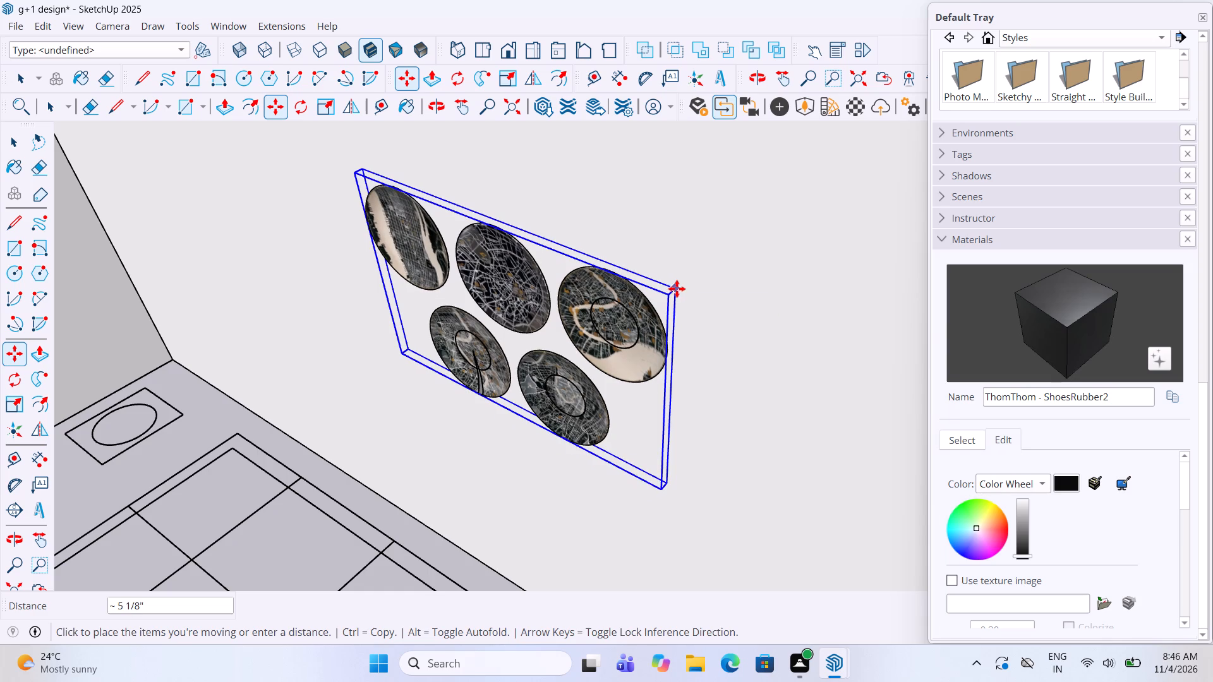
scroll(675, 294, "down", 20)
scroll(675, 294, "down", 4)
key("space")
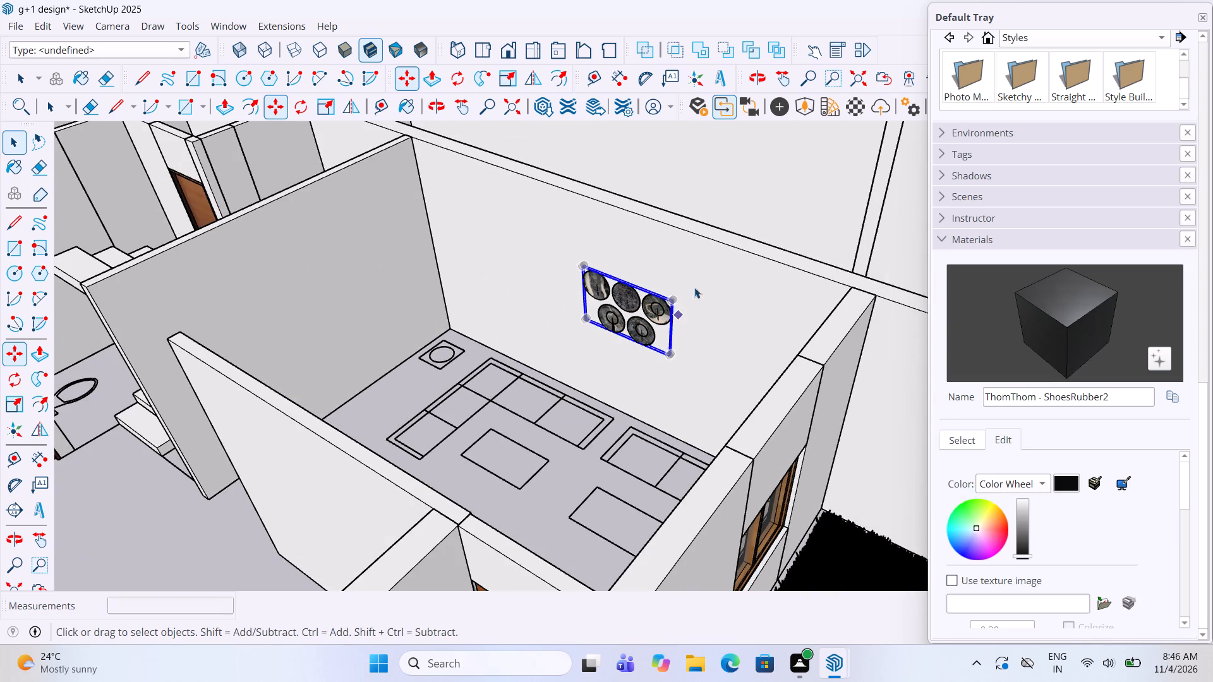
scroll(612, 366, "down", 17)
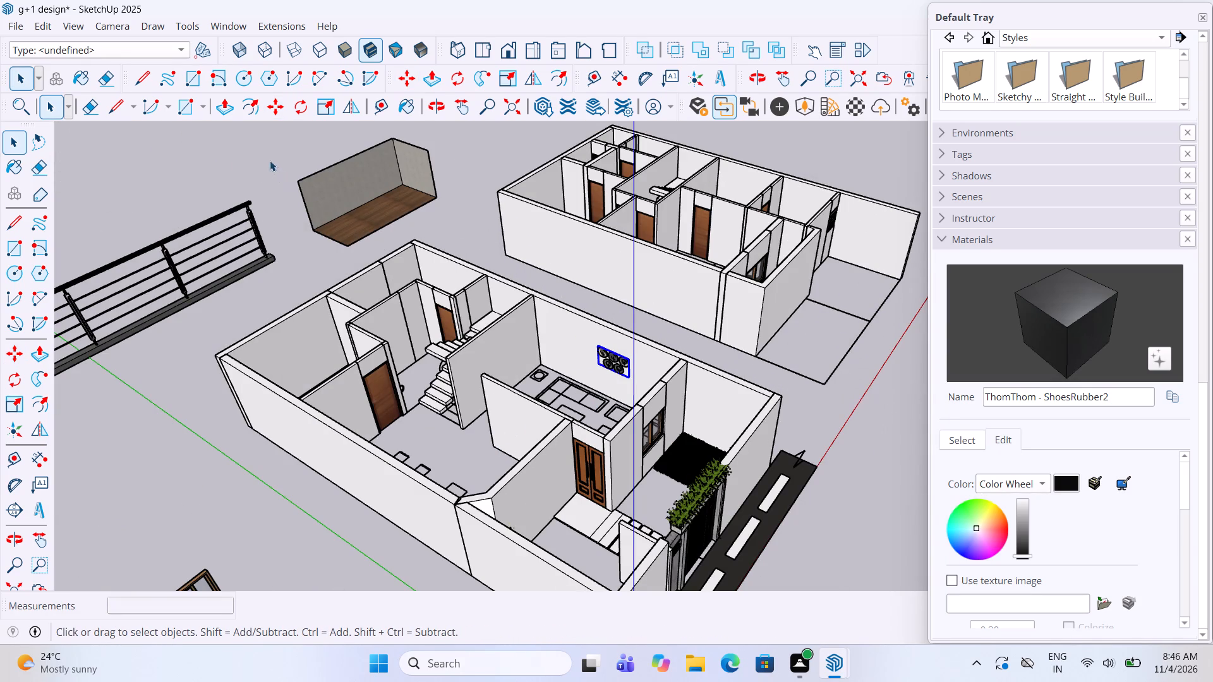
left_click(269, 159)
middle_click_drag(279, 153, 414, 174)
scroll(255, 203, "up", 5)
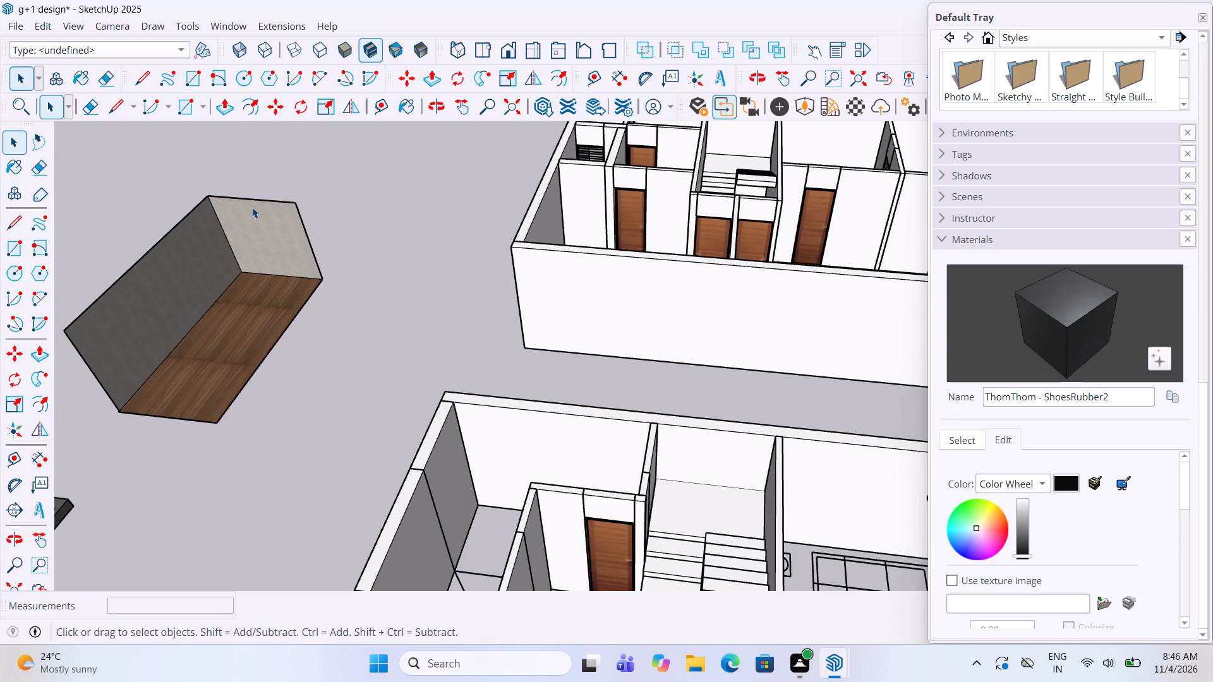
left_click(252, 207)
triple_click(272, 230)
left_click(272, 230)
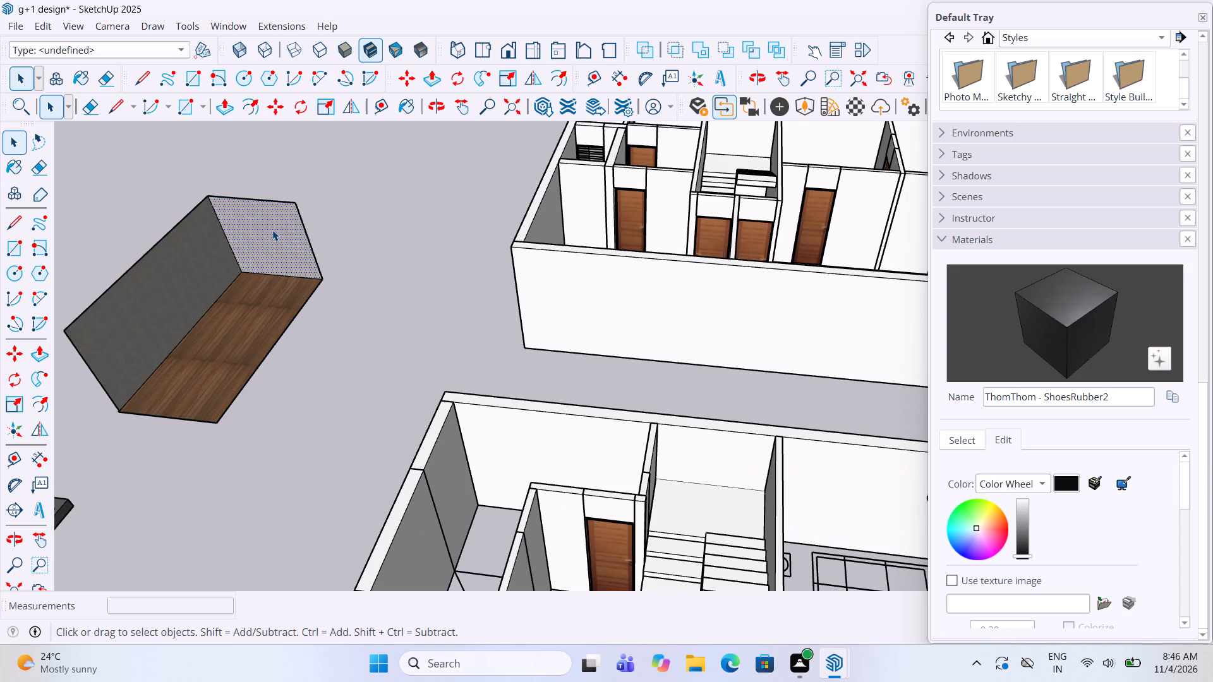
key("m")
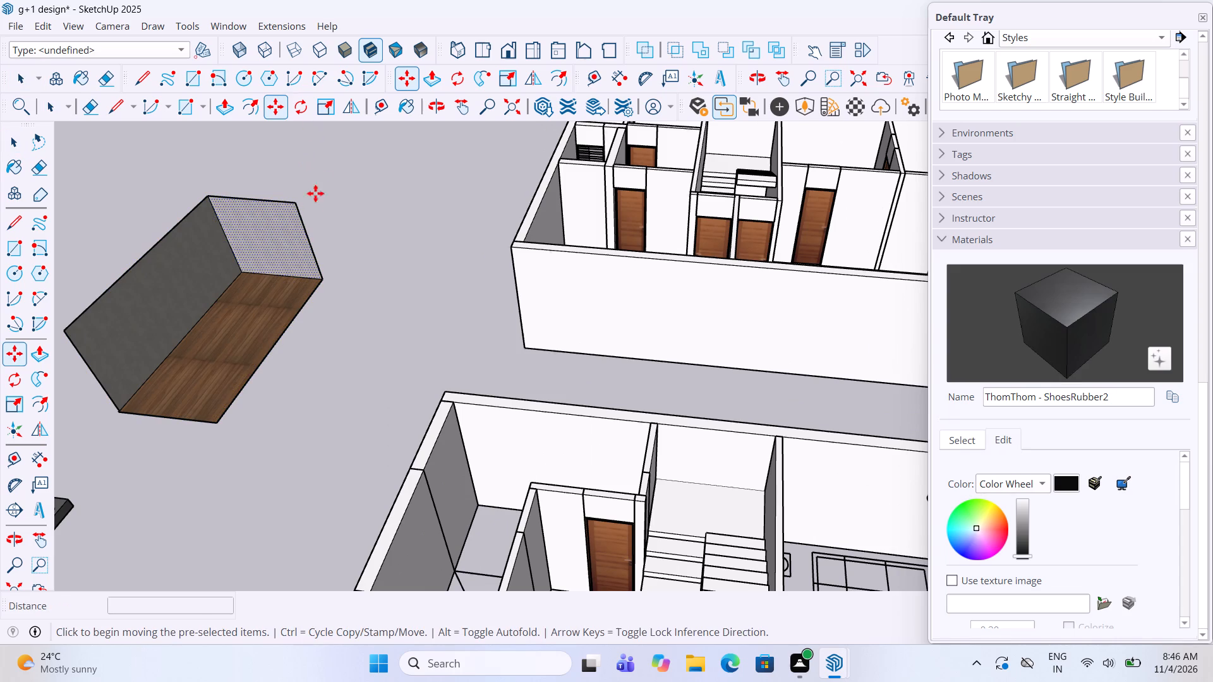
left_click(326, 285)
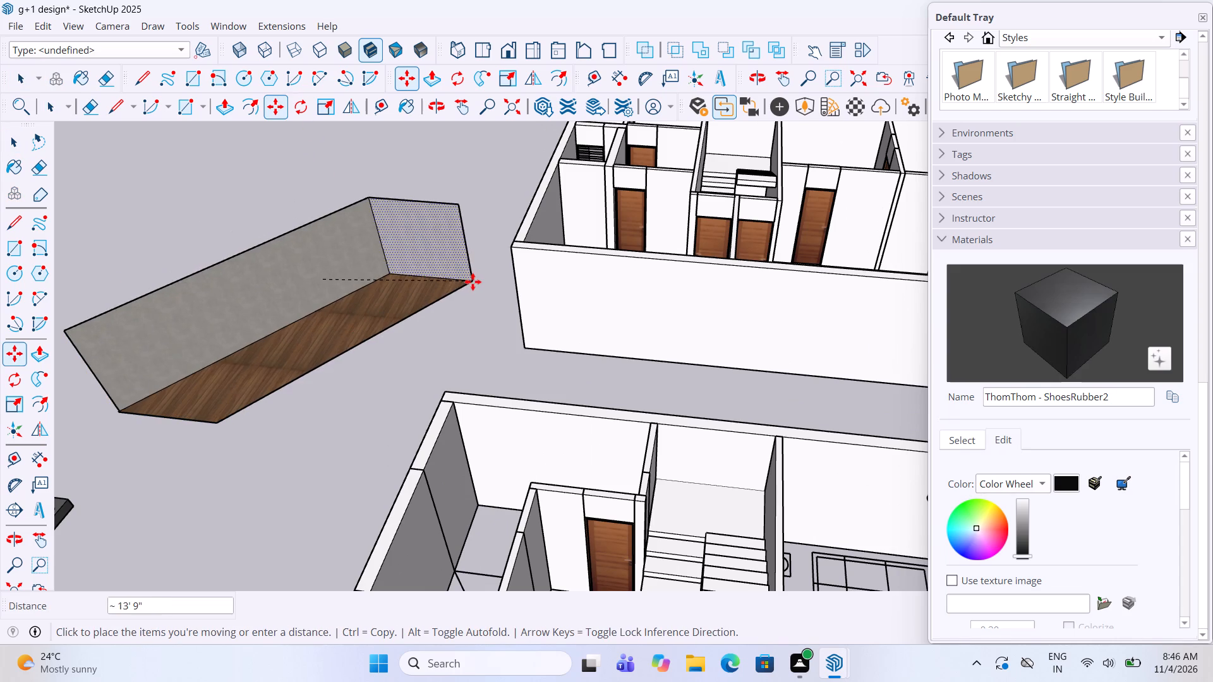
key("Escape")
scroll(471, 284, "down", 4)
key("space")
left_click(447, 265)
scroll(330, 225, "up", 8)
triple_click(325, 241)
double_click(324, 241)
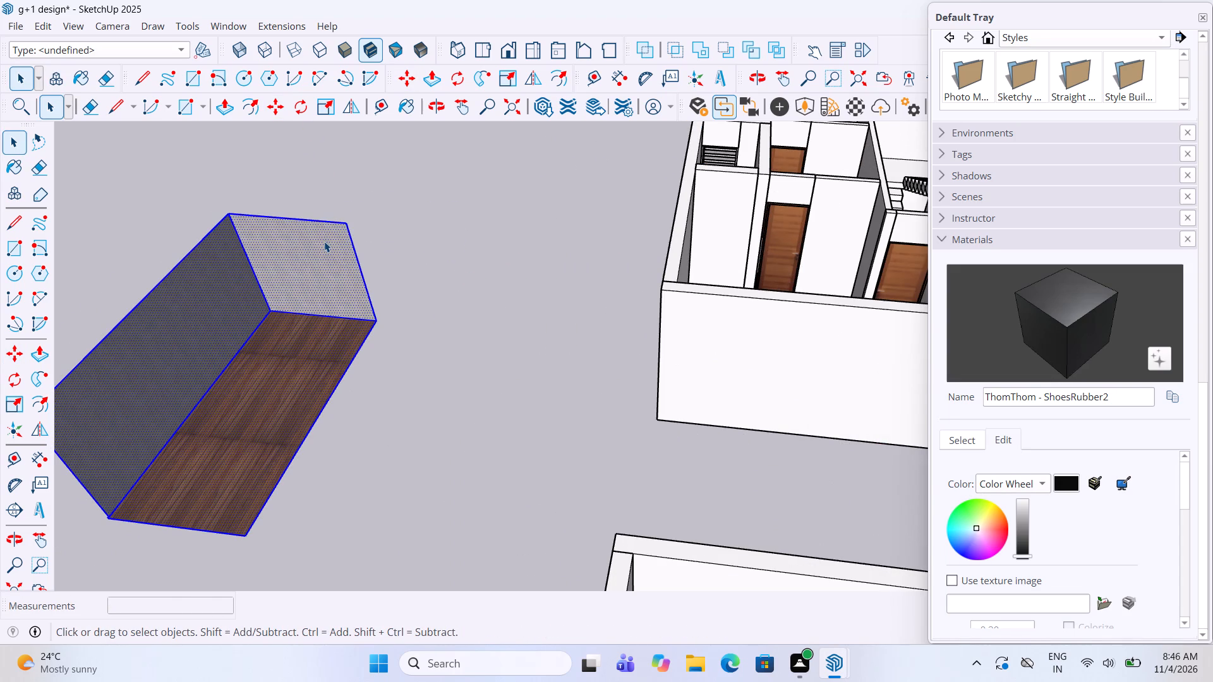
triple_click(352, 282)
Copy the backdrop's wooden floor with its edges into the living room, aligning its corner with the room's corner on the window wall.
double_click(237, 432)
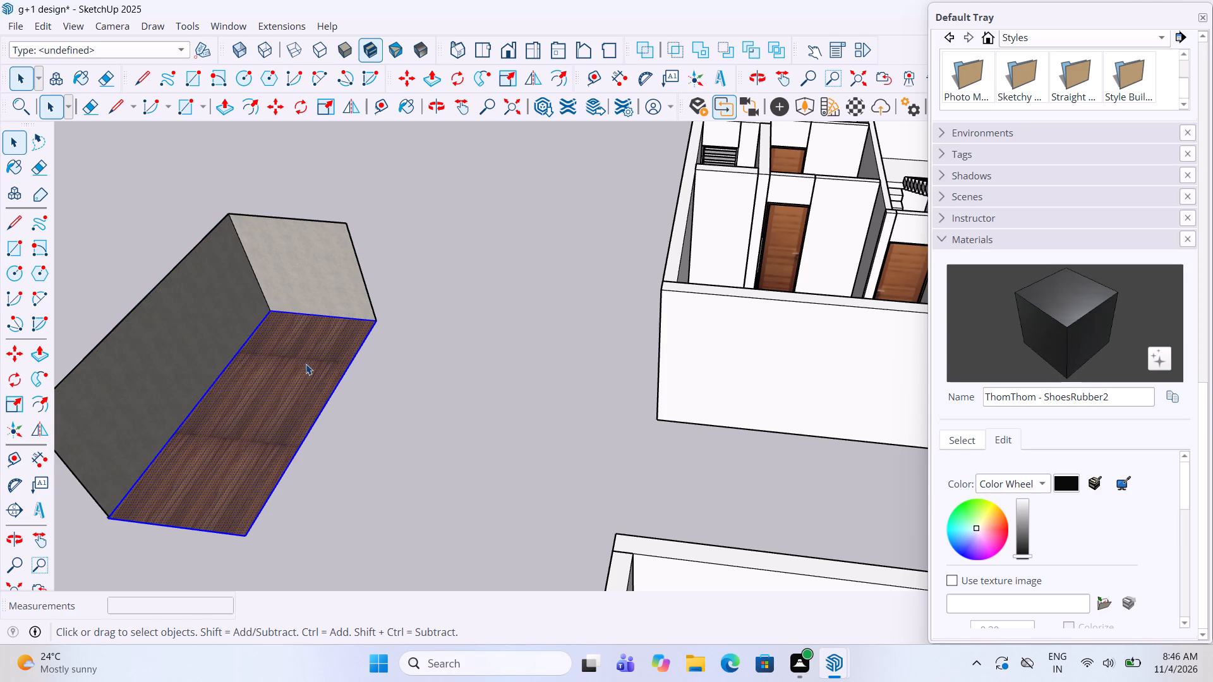
key("m")
double_click(377, 320)
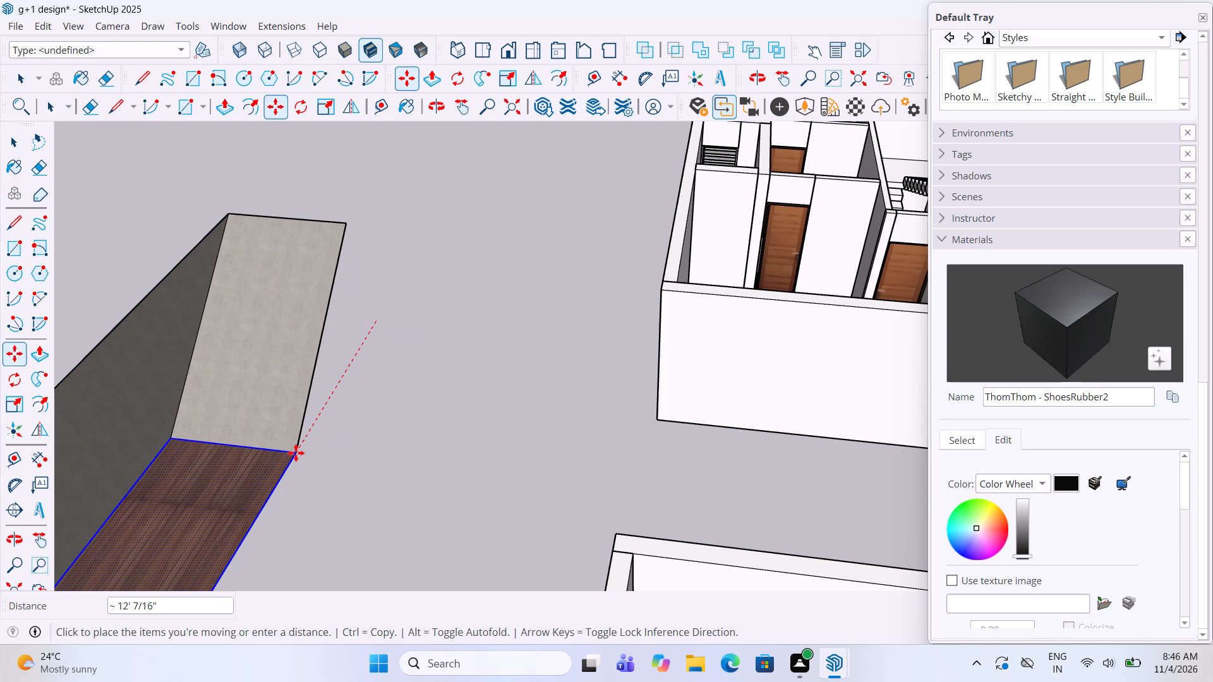
key("Escape")
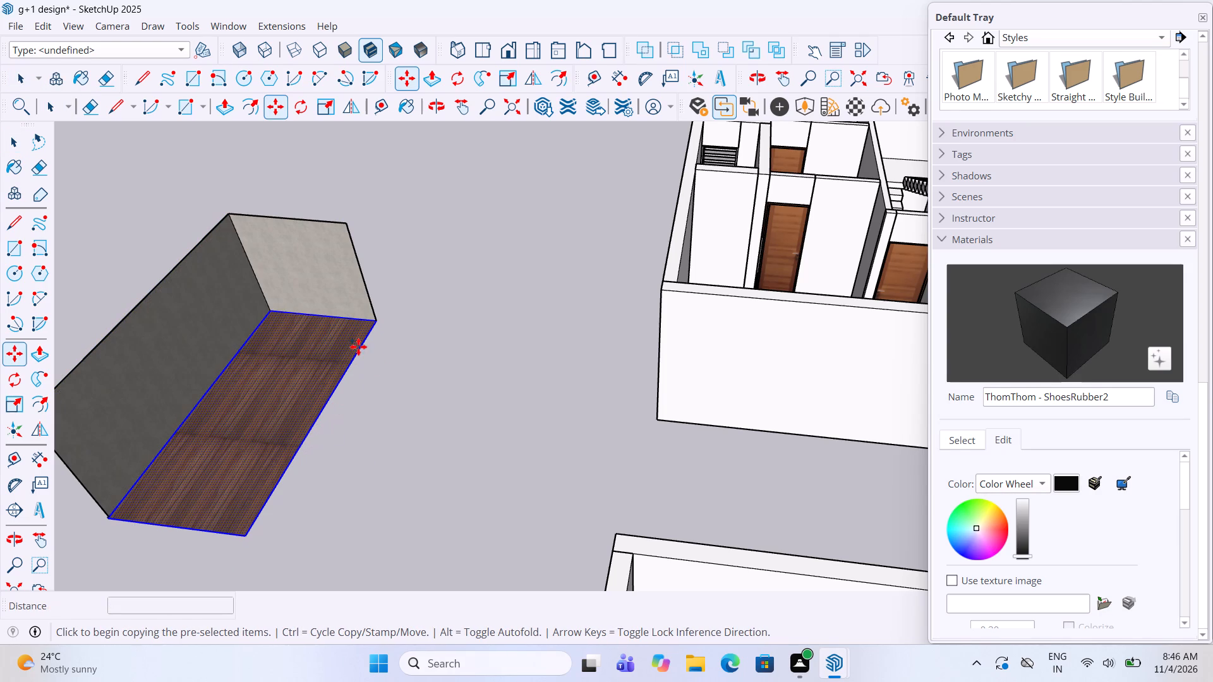
left_click_drag(376, 326, 351, 369)
scroll(337, 372, "down", 13)
middle_click_drag(461, 401, 476, 490)
scroll(597, 475, "up", 8)
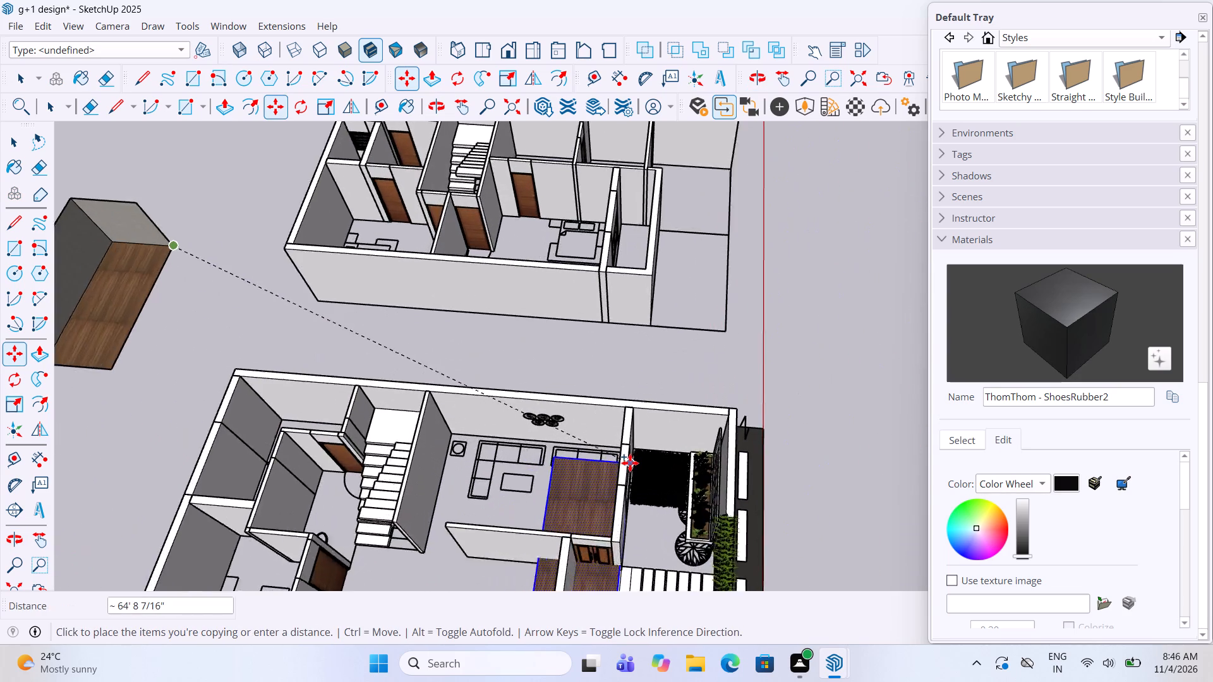
scroll(630, 463, "up", 10)
middle_click_drag(590, 429, 648, 440)
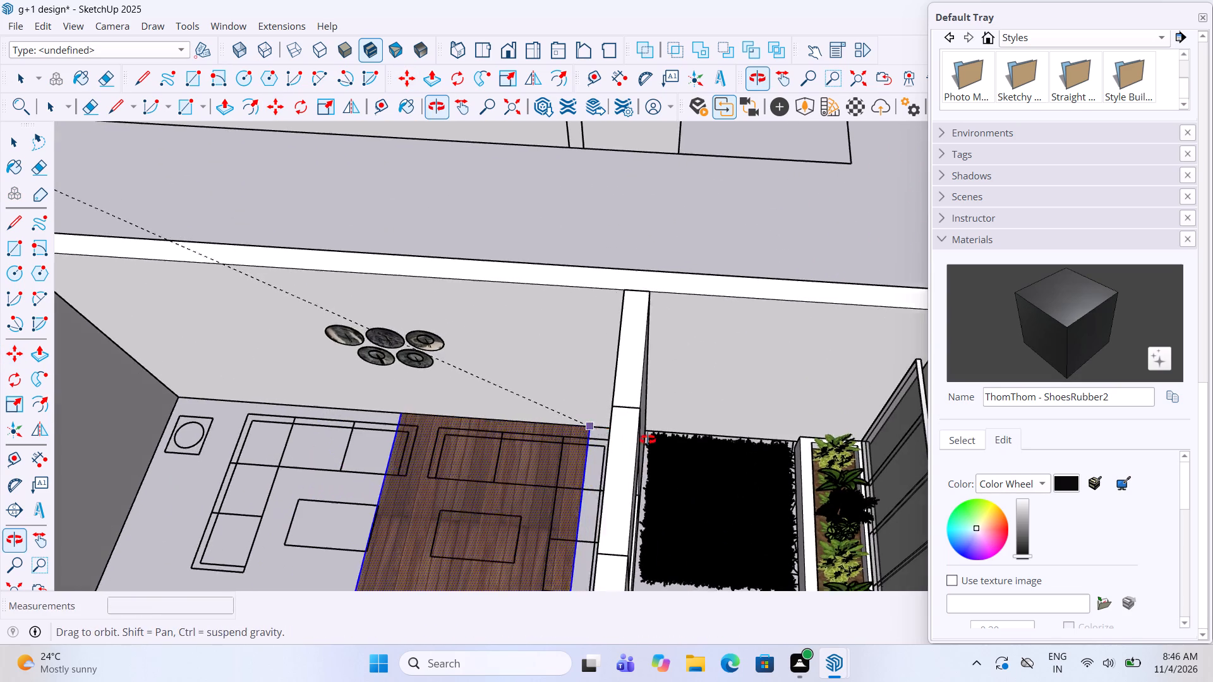
middle_click_drag(648, 440, 660, 440)
left_click(630, 424)
Scale the copied wooden floor down along the red axis to fit the living room's depth.
scroll(762, 337, "down", 7)
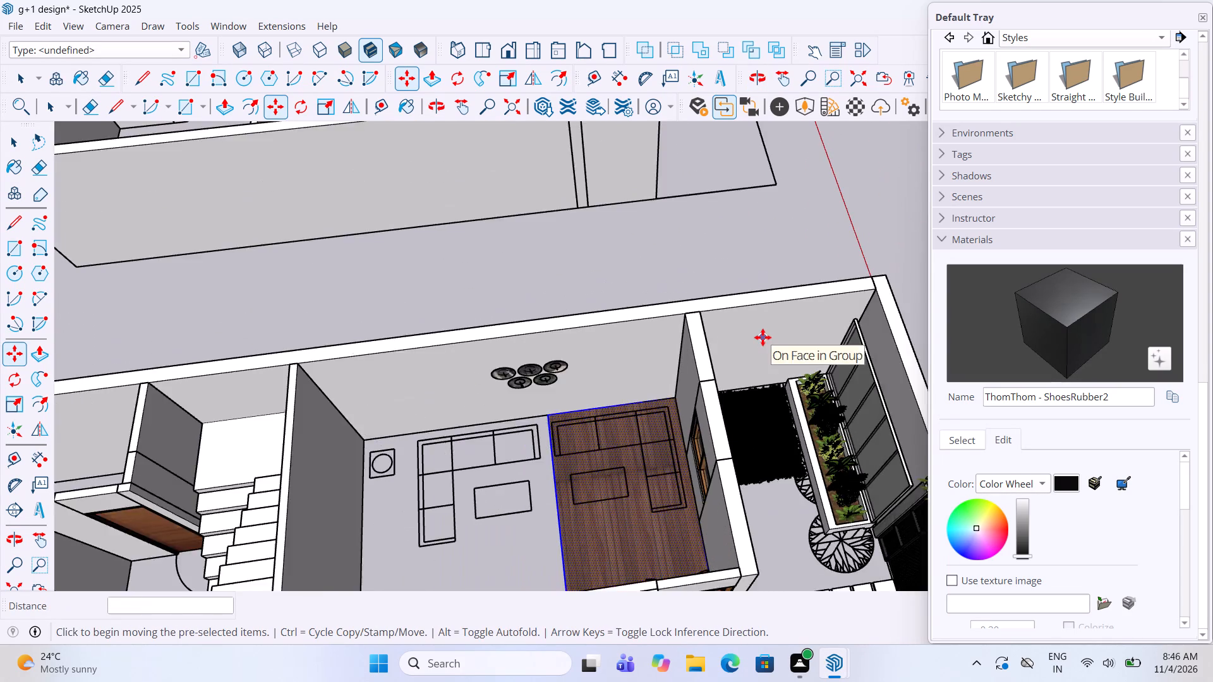
scroll(763, 337, "down", 2)
scroll(567, 458, "up", 2)
key("s")
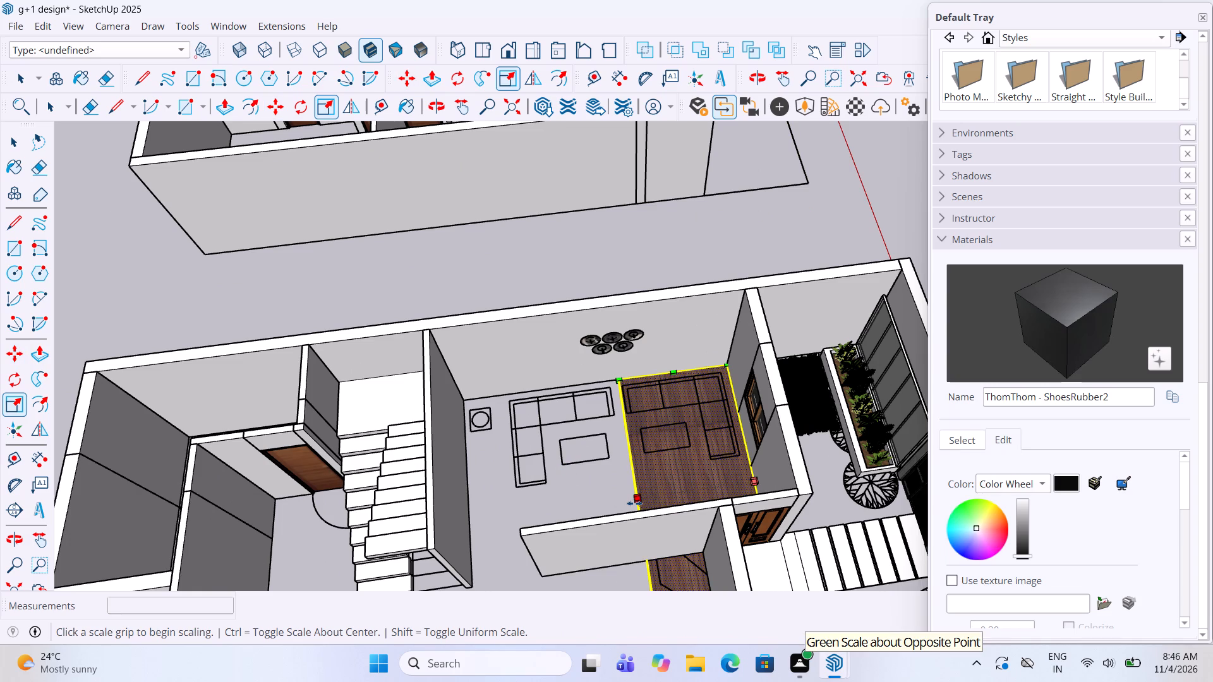
scroll(666, 435, "down", 5)
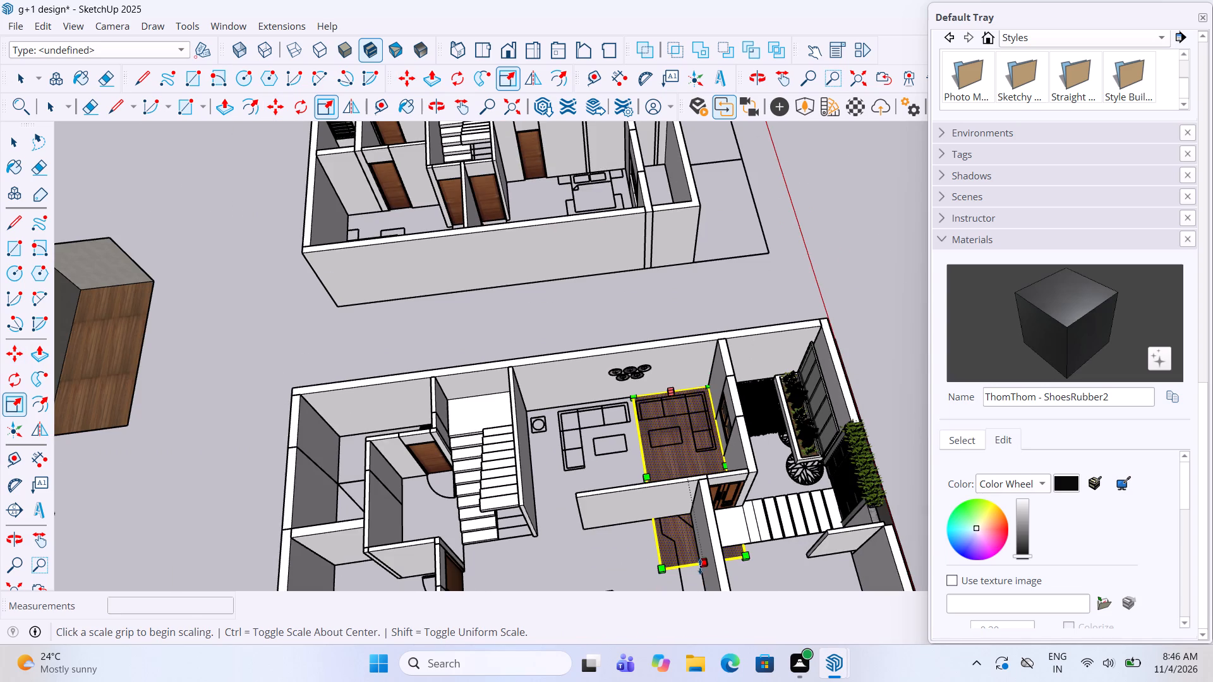
left_click_drag(708, 564, 697, 483)
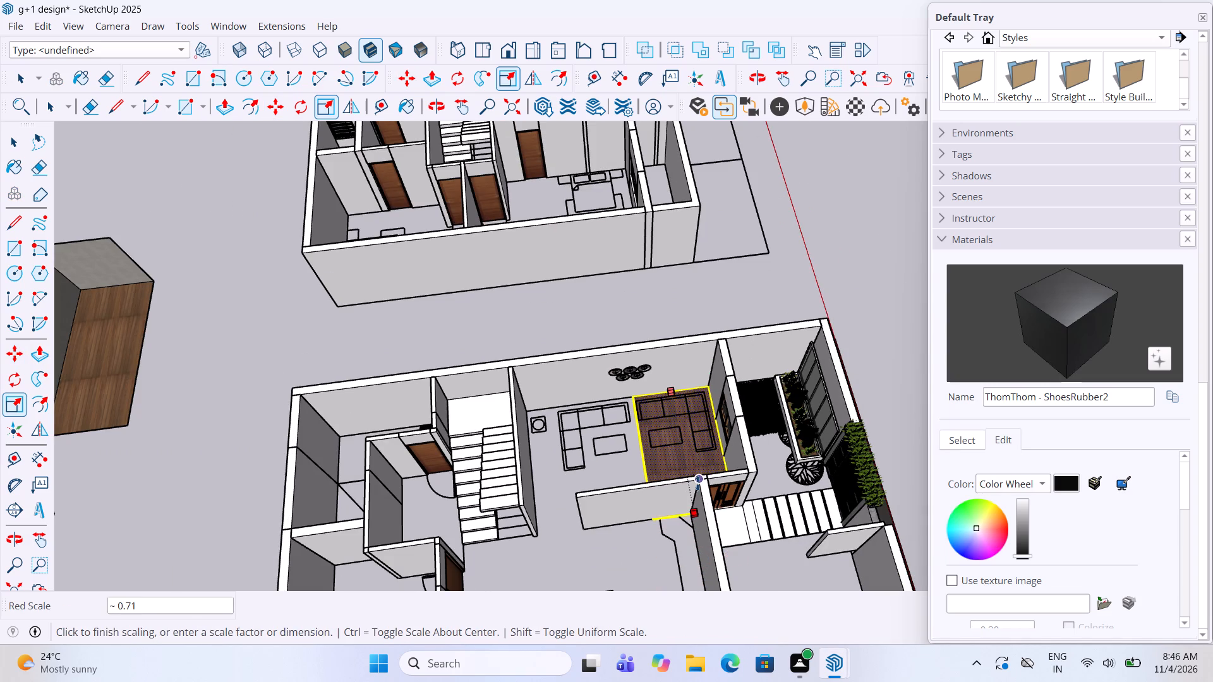
left_click_drag(697, 483, 696, 476)
scroll(627, 438, "down", 3)
middle_click_drag(627, 436, 649, 458)
middle_click(649, 458)
scroll(649, 458, "up", 3)
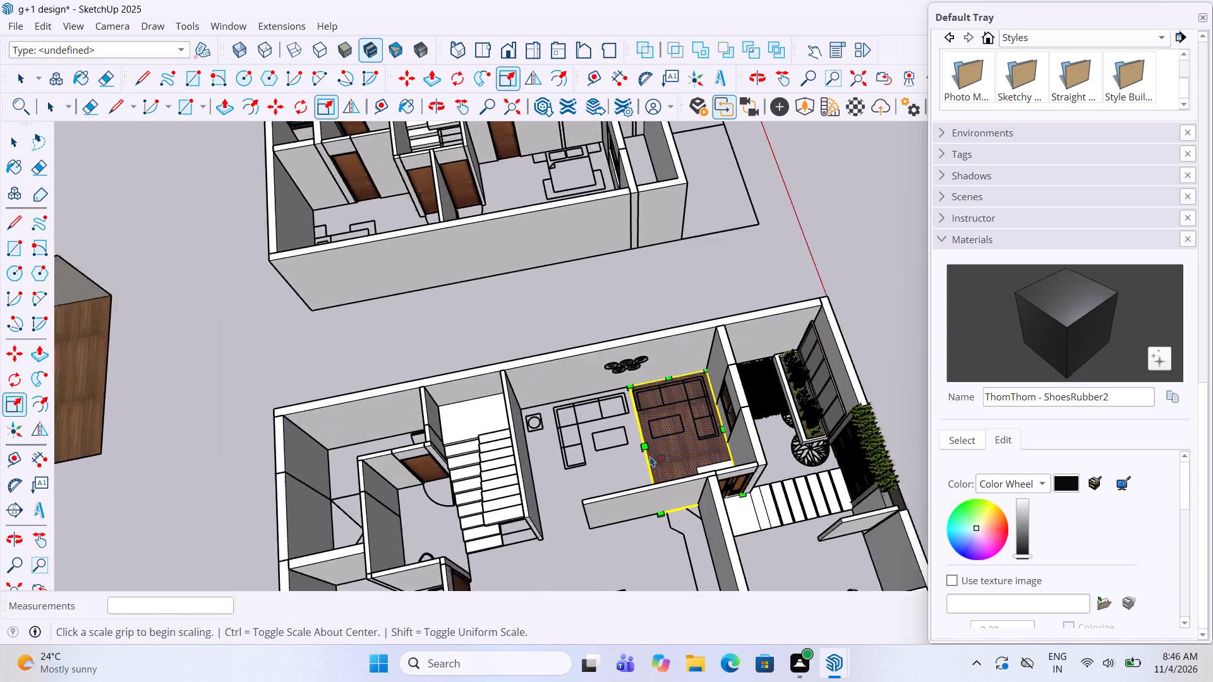
scroll(650, 456, "up", 4)
left_click_drag(727, 534, 727, 529)
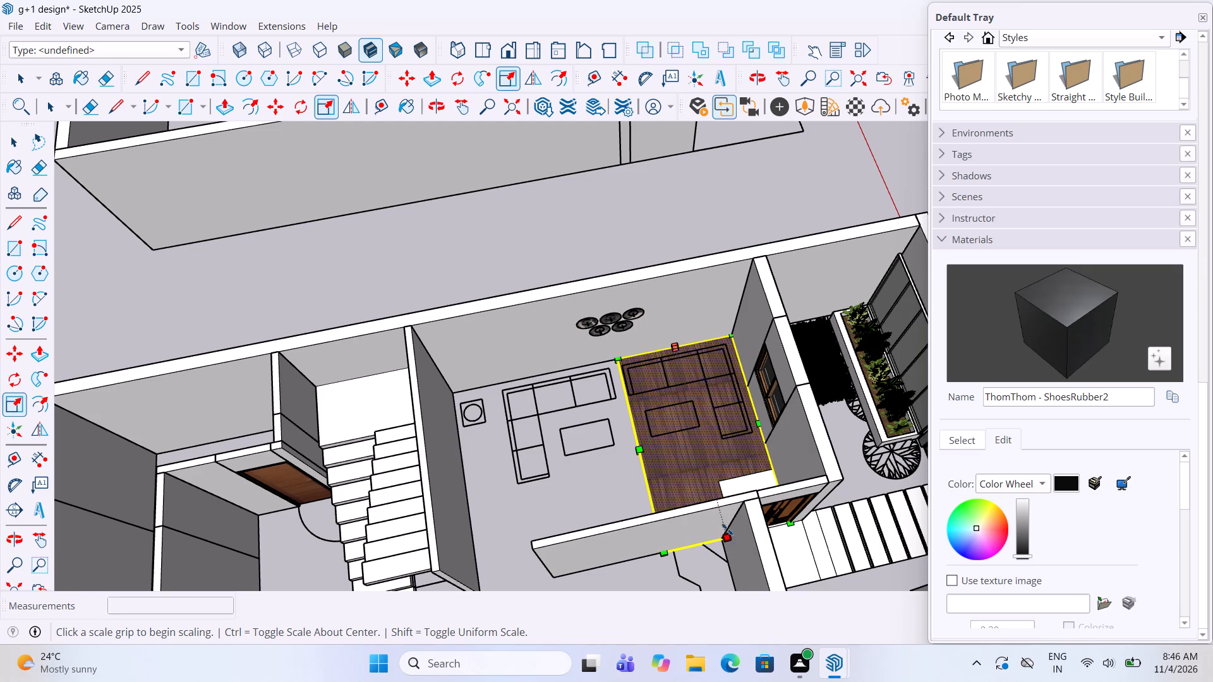
left_click_drag(727, 529, 723, 501)
Stretch the wooden floor along the green axis by about 2.40 to reach the living room's wall beside the staircase.
scroll(614, 415, "down", 3)
middle_click_drag(613, 413, 792, 438)
scroll(727, 422, "up", 4)
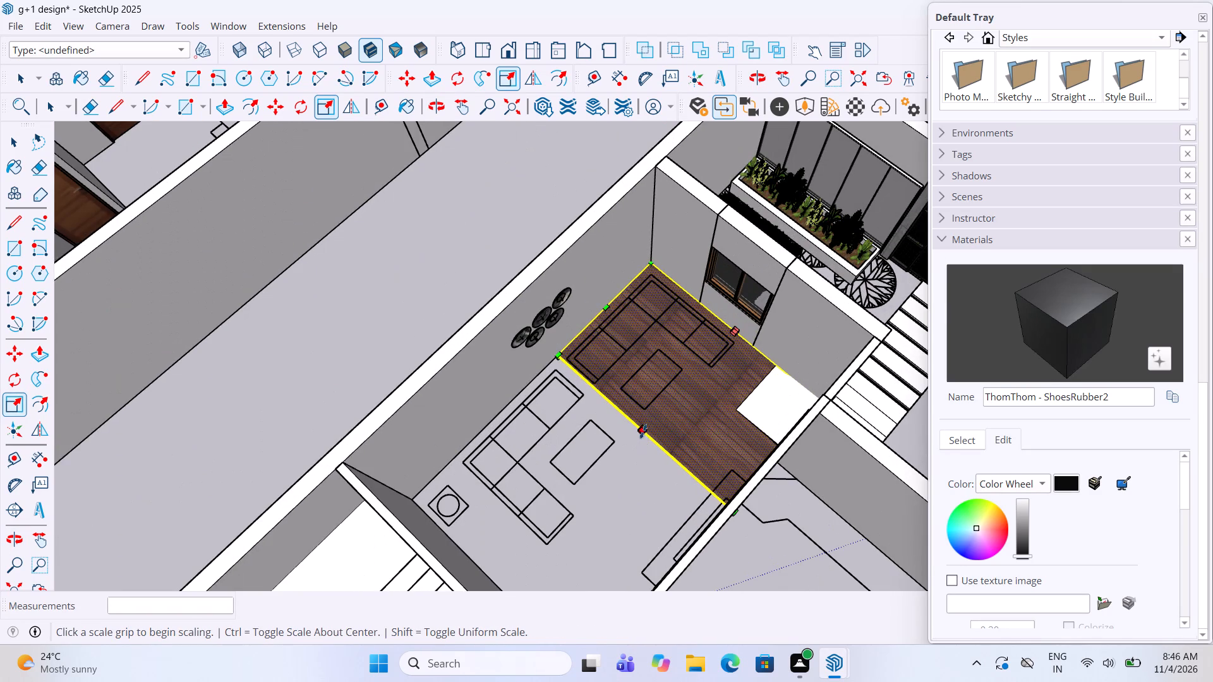
left_click_drag(644, 429, 447, 566)
left_click(447, 566)
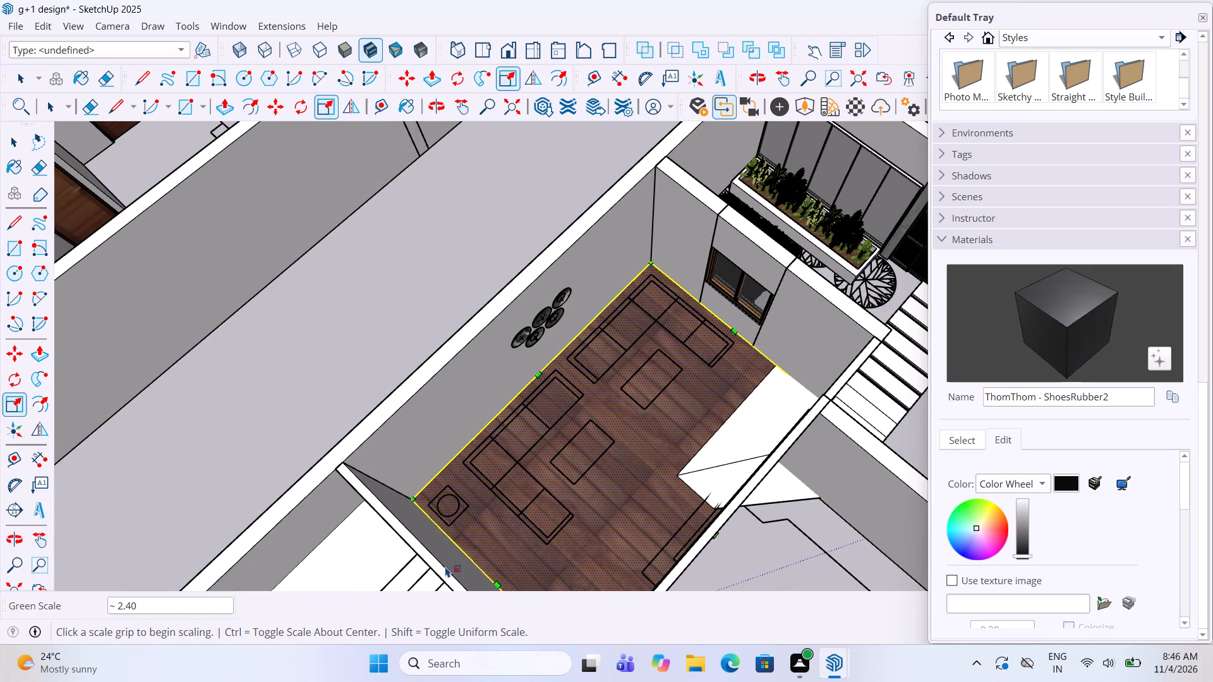
scroll(493, 514, "down", 4)
middle_click_drag(907, 426, 1039, 388)
scroll(819, 407, "up", 4)
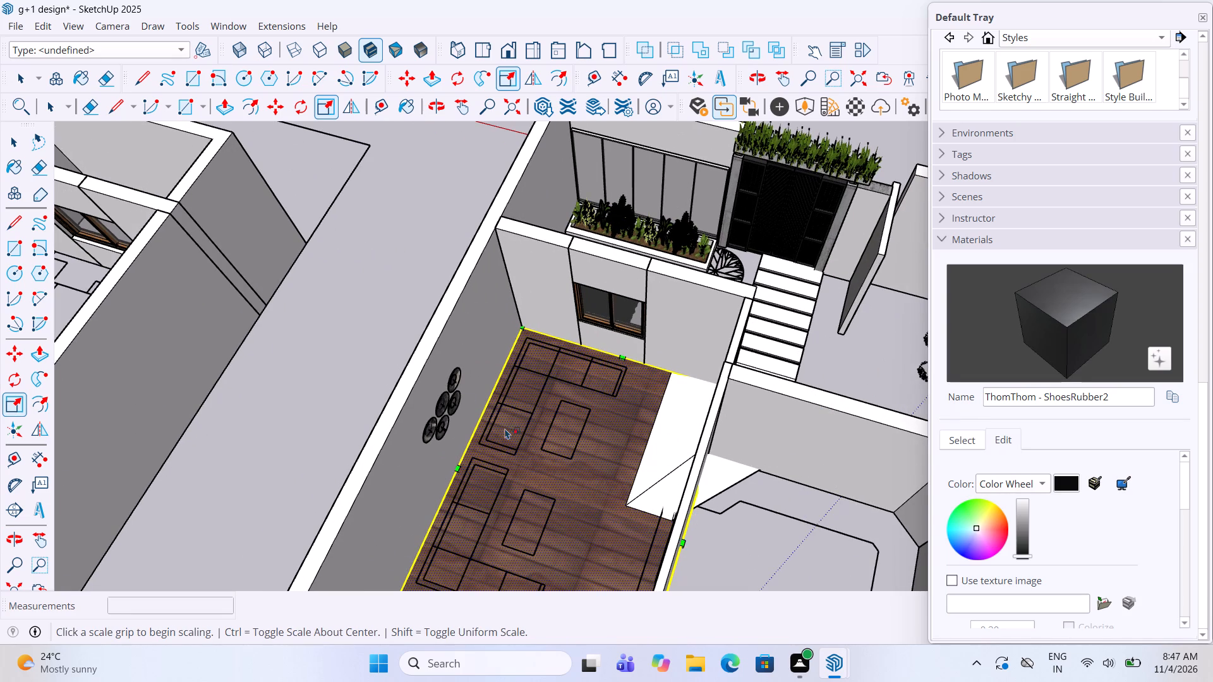
Delete the leftover floor faces and their stray edges behind the living room partition, beside the entrance door.
key("space")
left_click(337, 328)
middle_click_drag(894, 463, 538, 416)
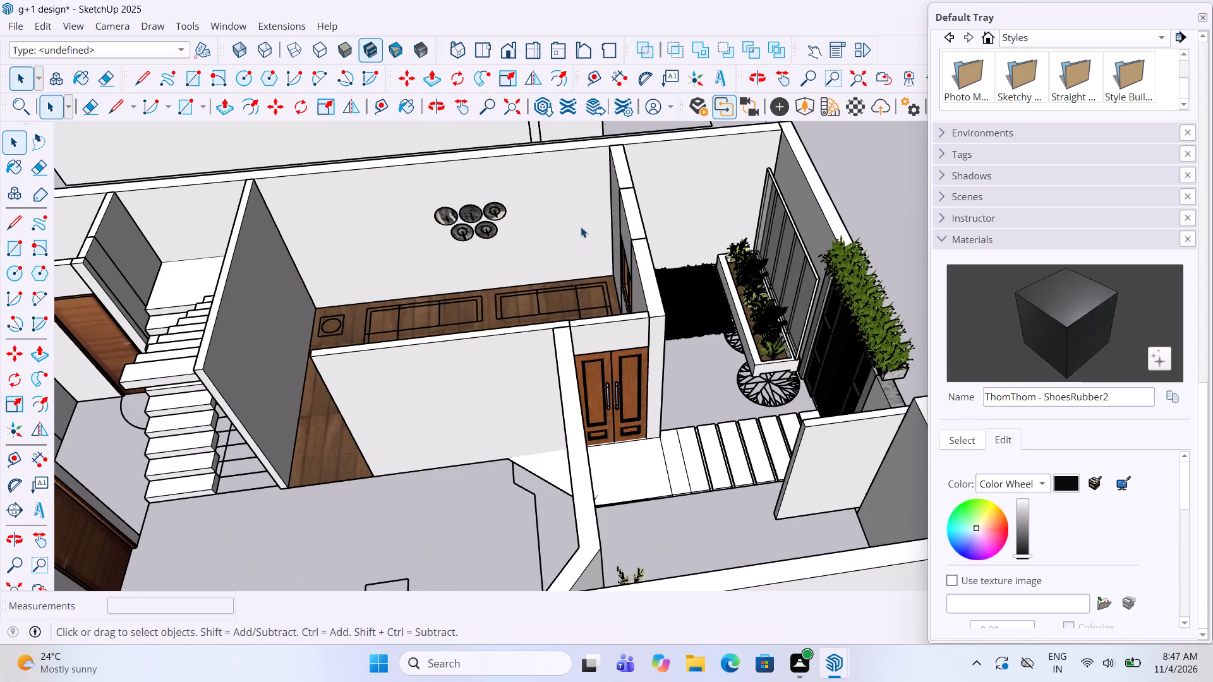
middle_click_drag(580, 193, 579, 268)
scroll(550, 409, "up", 4)
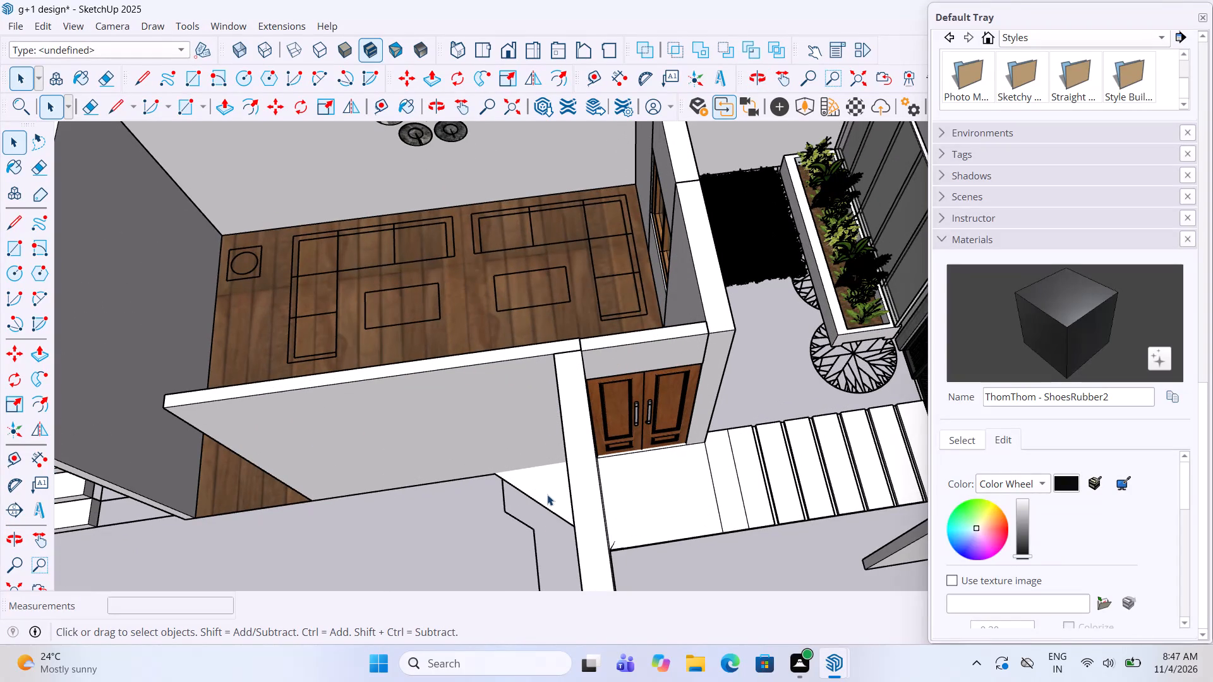
left_click(547, 494)
key("Delete")
middle_click_drag(547, 494, 617, 487)
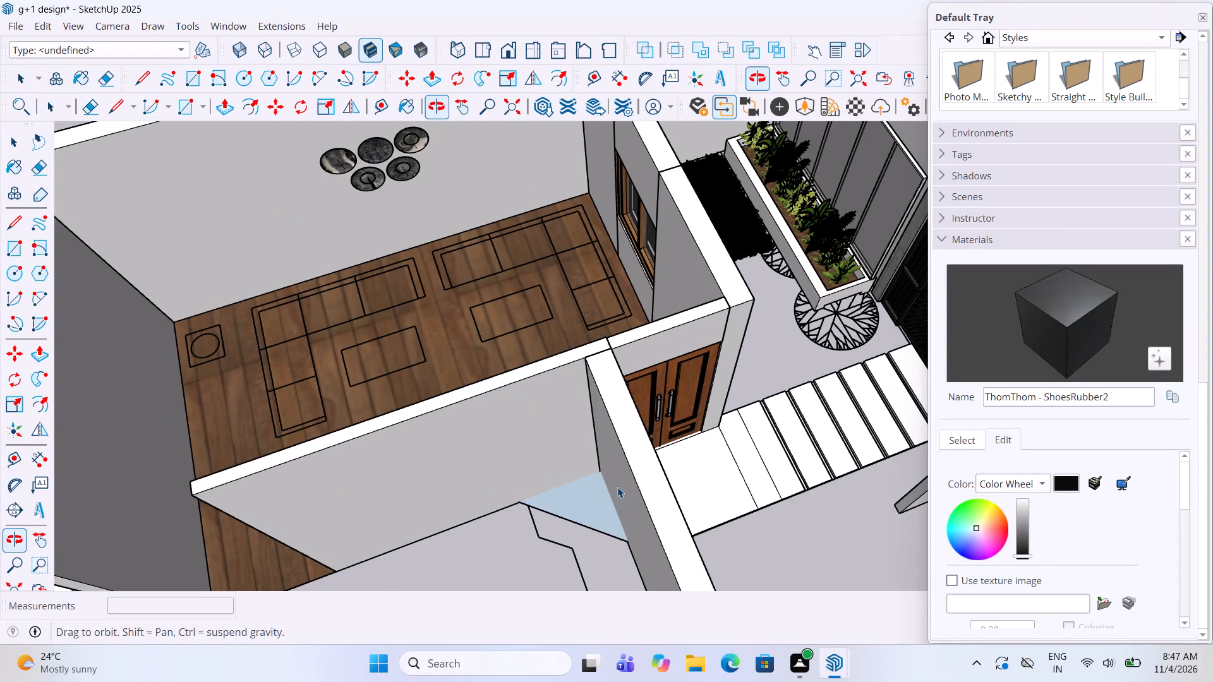
left_click(592, 512)
key("Delete")
left_click(589, 525)
left_click(589, 533)
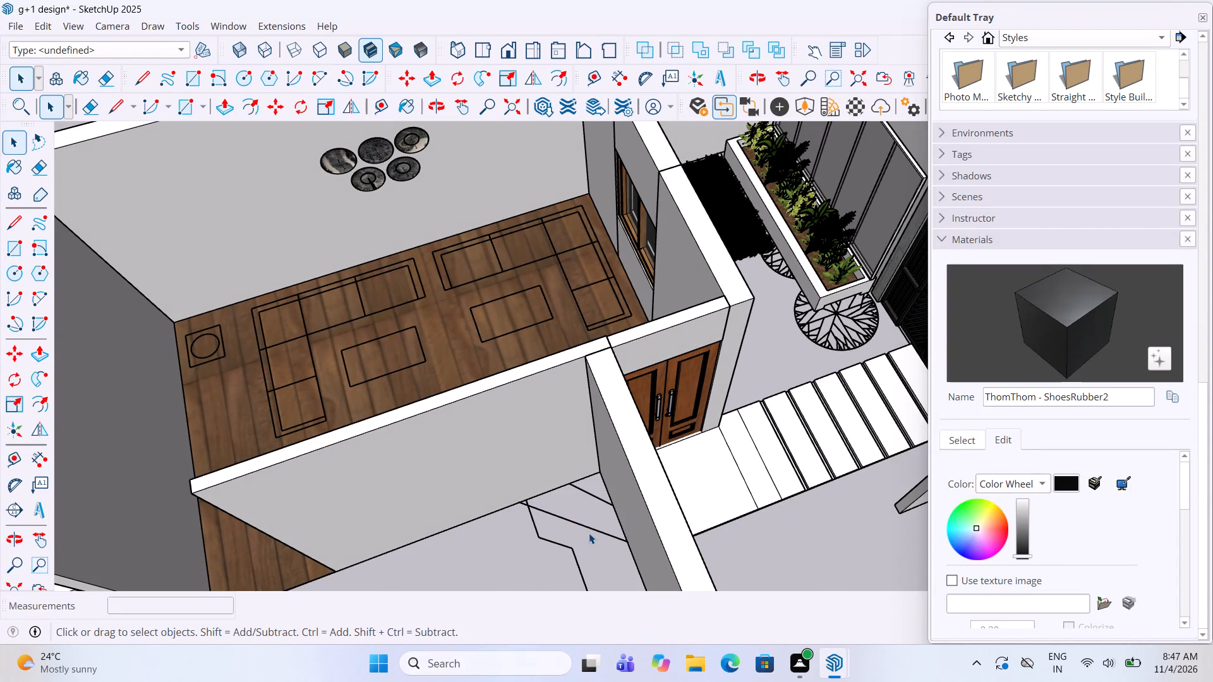
left_click(586, 529)
key("Delete")
key("Delete")
Examine the white triangular floor patch by the entrance door and review its face information and the material settings.
scroll(770, 430, "down", 6)
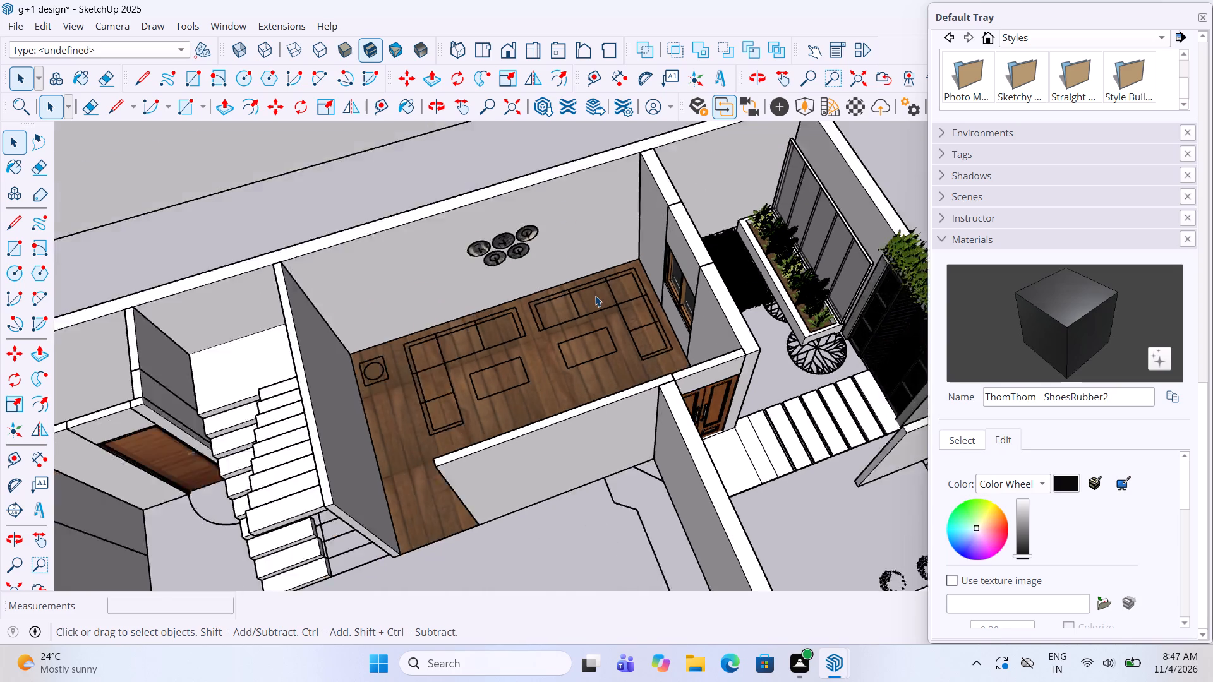
scroll(595, 294, "down", 3)
middle_click_drag(595, 296, 745, 381)
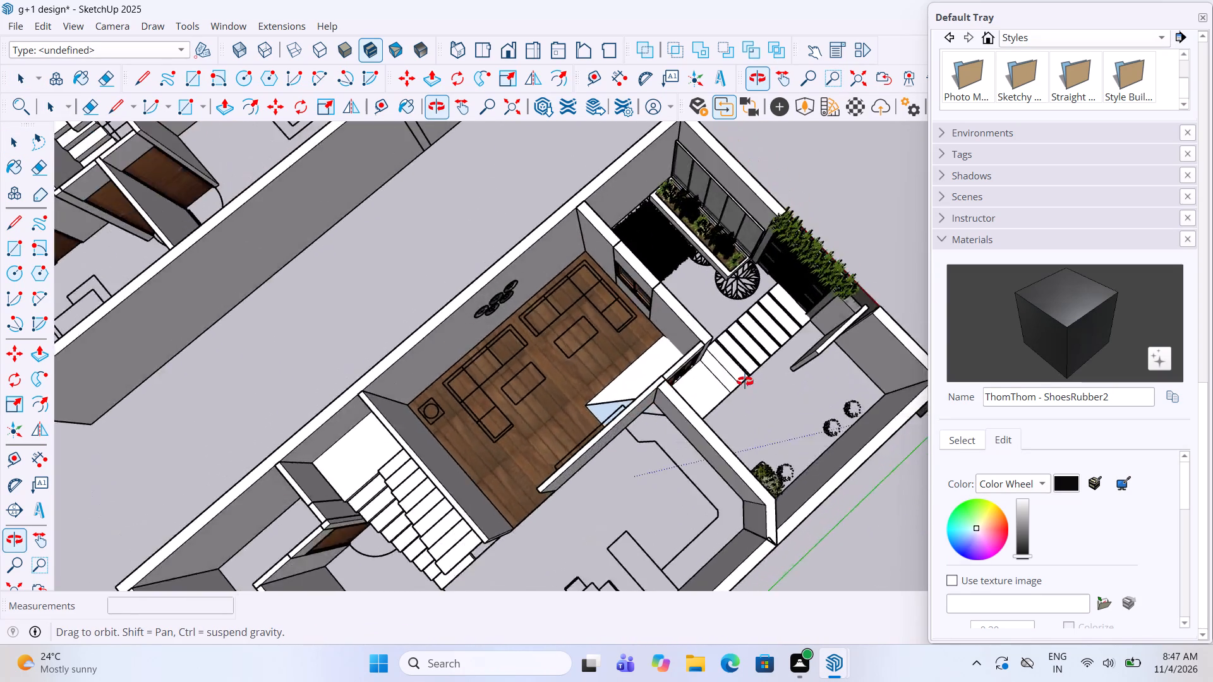
middle_click_drag(745, 381, 839, 374)
scroll(672, 381, "up", 2)
scroll(514, 380, "up", 4)
left_click(570, 396)
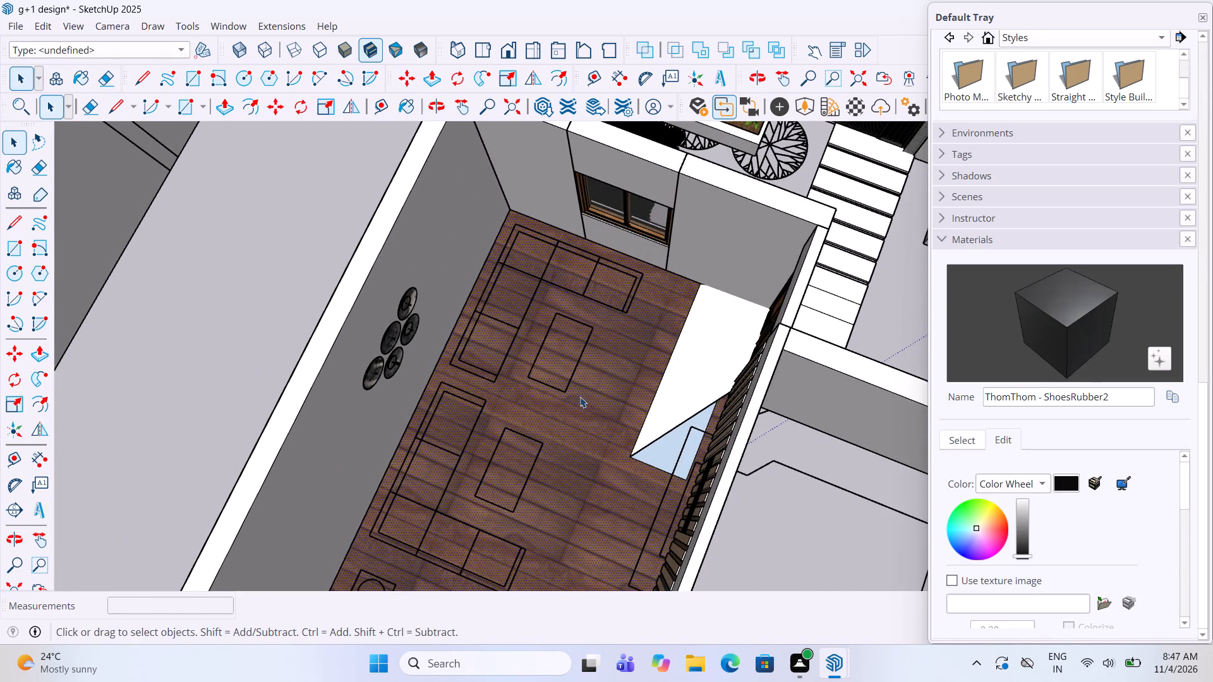
middle_click_drag(606, 394, 762, 364)
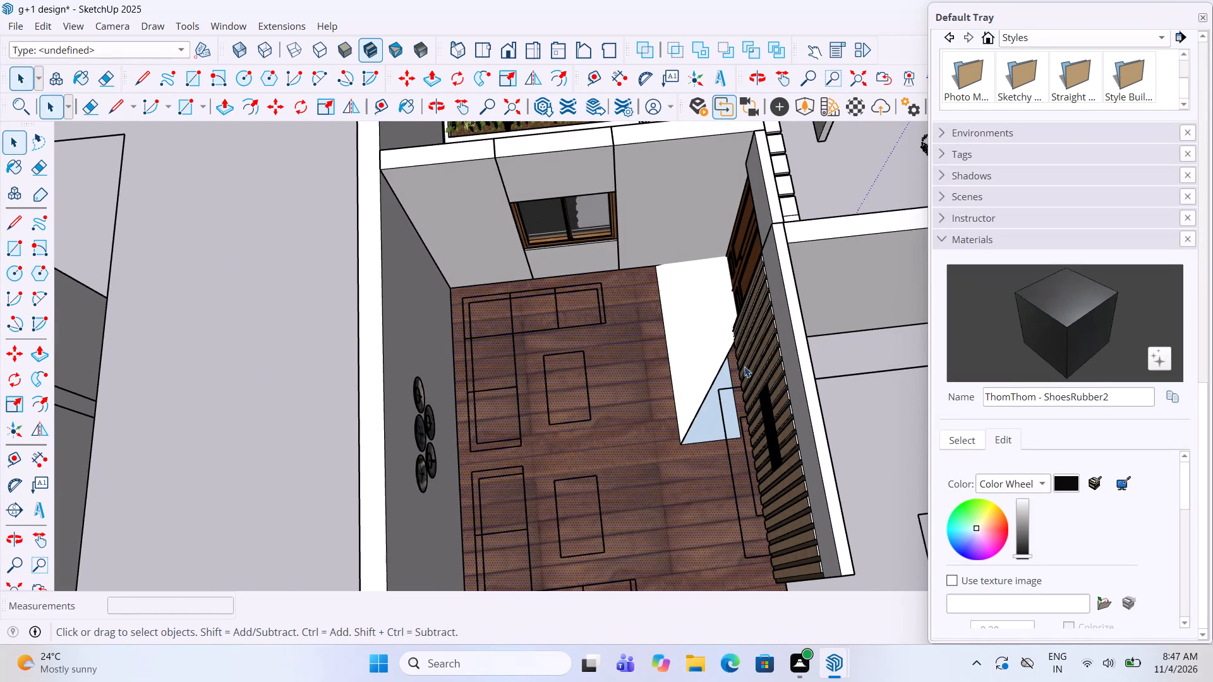
scroll(740, 352, "down", 2)
left_click(721, 322)
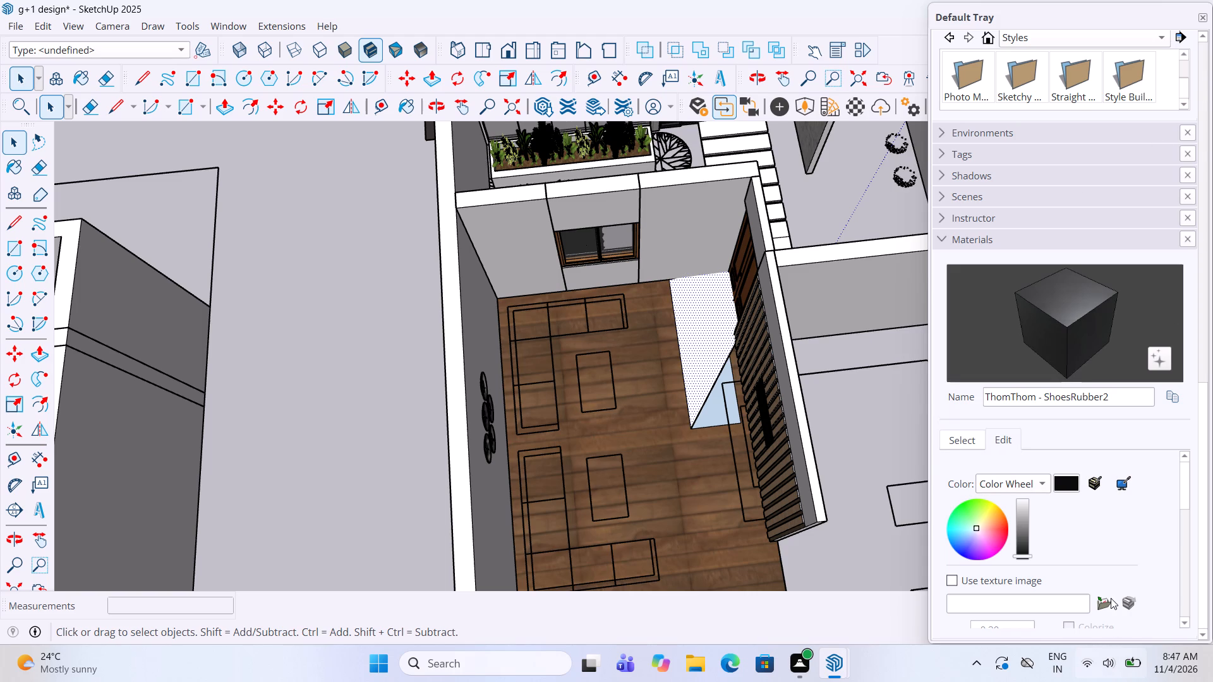
scroll(1111, 597, "down", 4)
scroll(1209, 111, "up", 9)
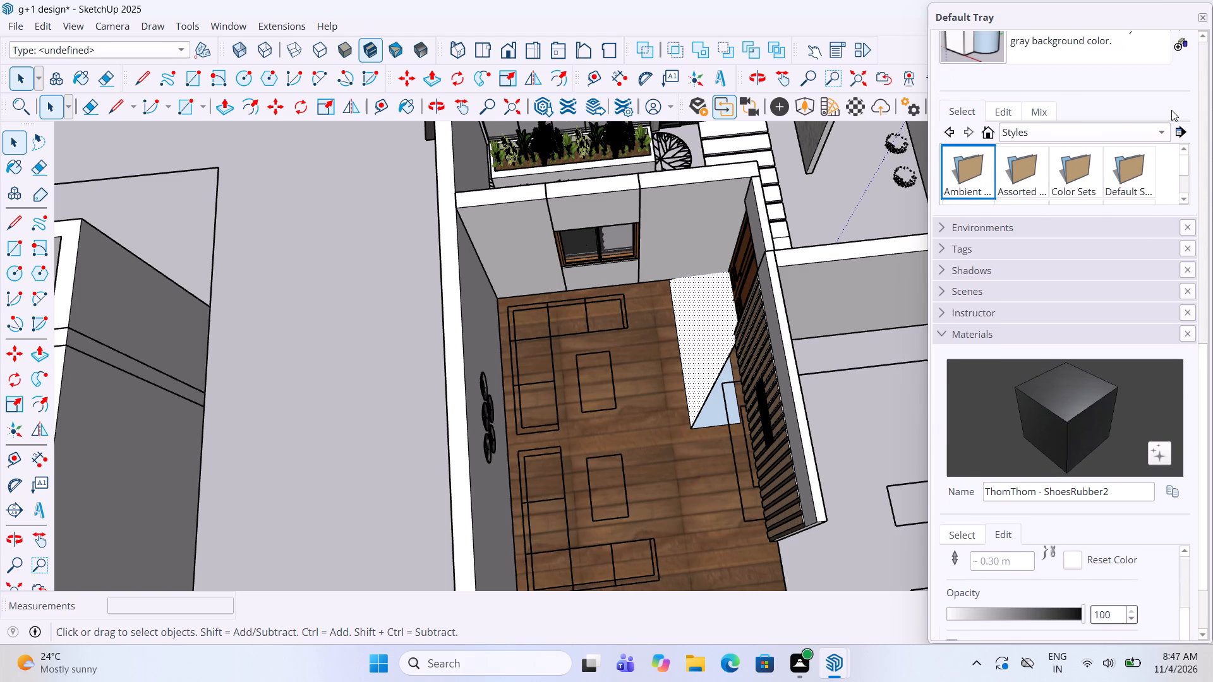
scroll(1171, 110, "up", 2)
scroll(1165, 167, "up", 8)
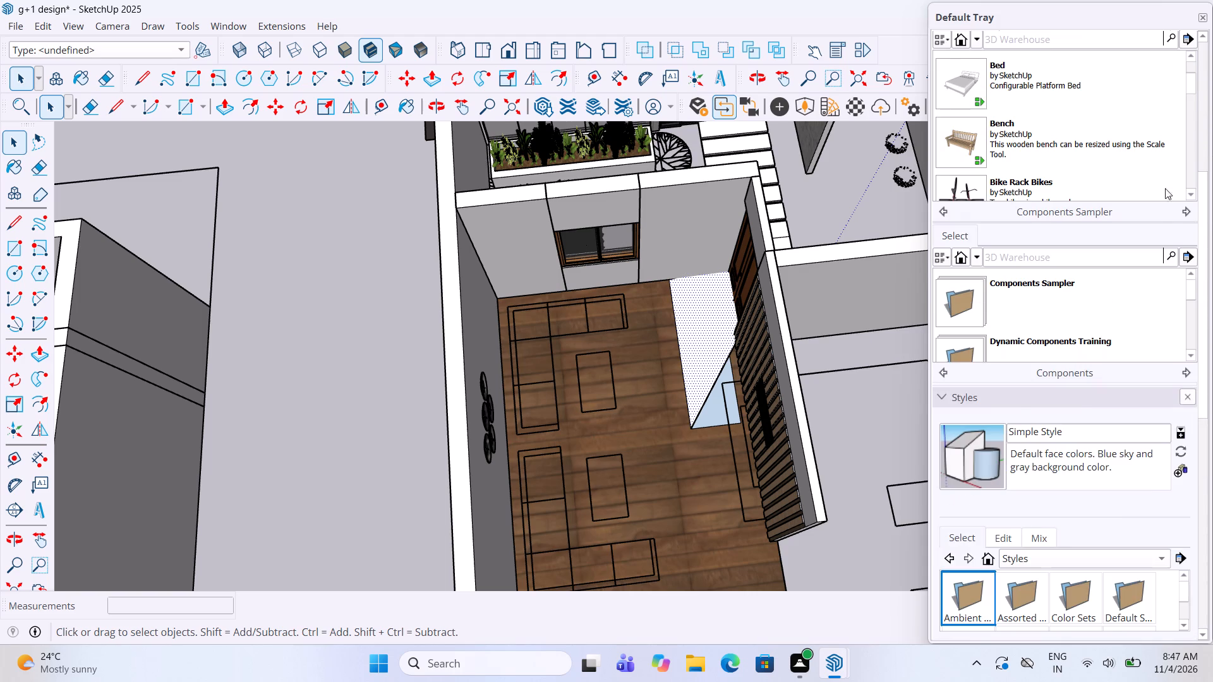
scroll(1162, 232, "up", 12)
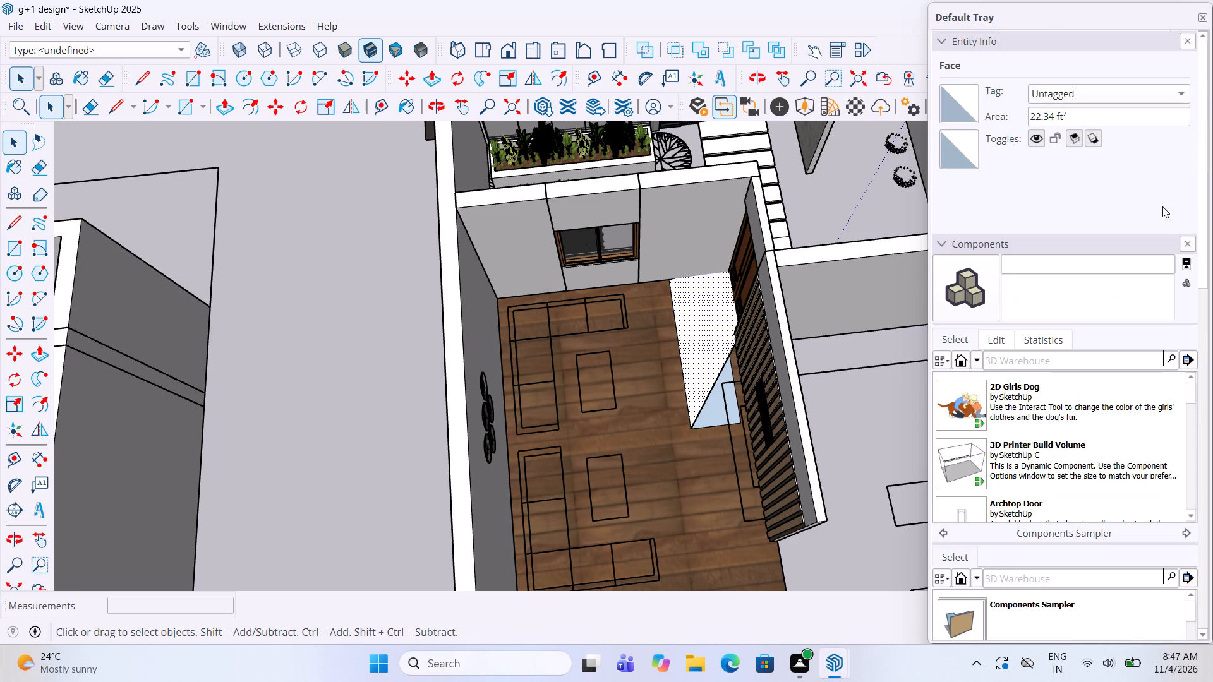
scroll(1162, 206, "up", 9)
scroll(1143, 217, "down", 5)
scroll(1121, 414, "down", 5)
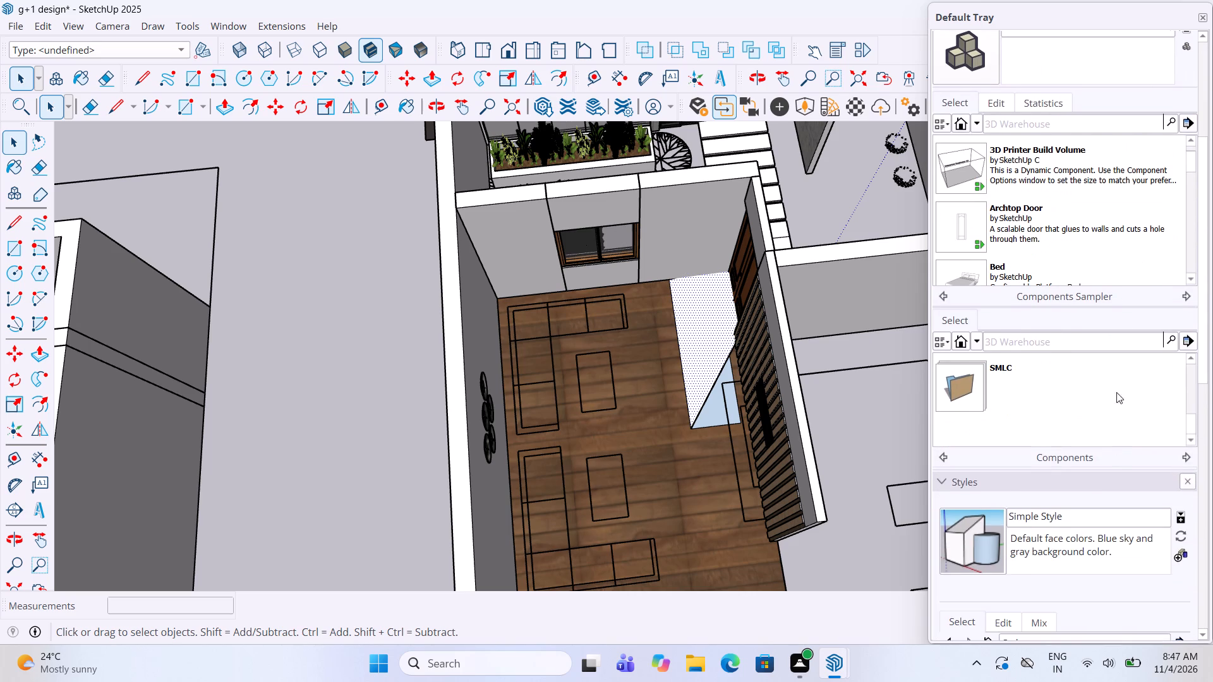
scroll(1118, 413, "down", 5)
scroll(1111, 488, "down", 16)
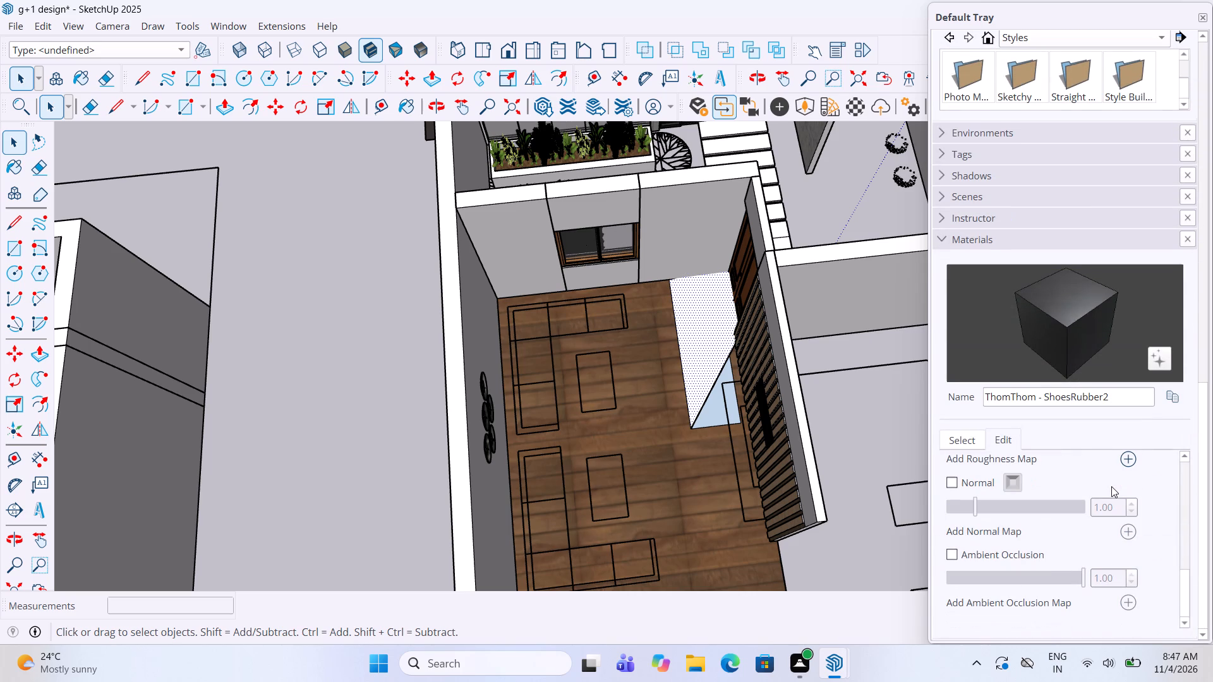
scroll(1111, 486, "down", 1)
scroll(1190, 515, "down", 9)
scroll(1132, 332, "up", 3)
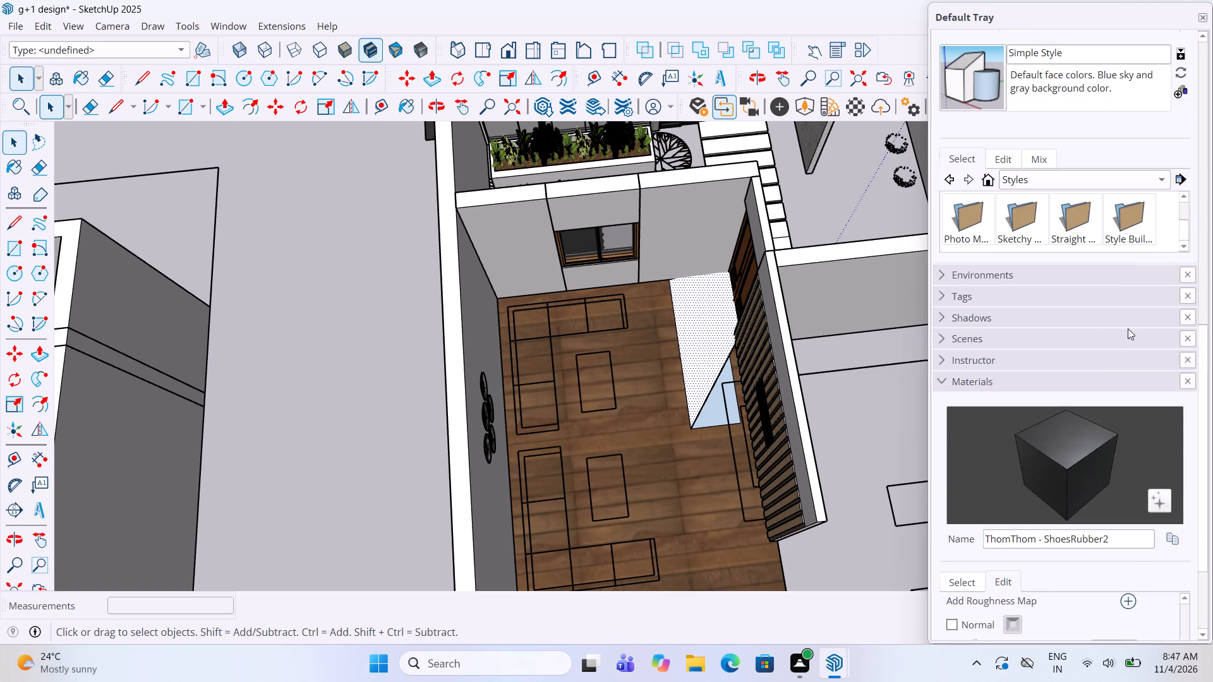
scroll(1107, 186, "up", 10)
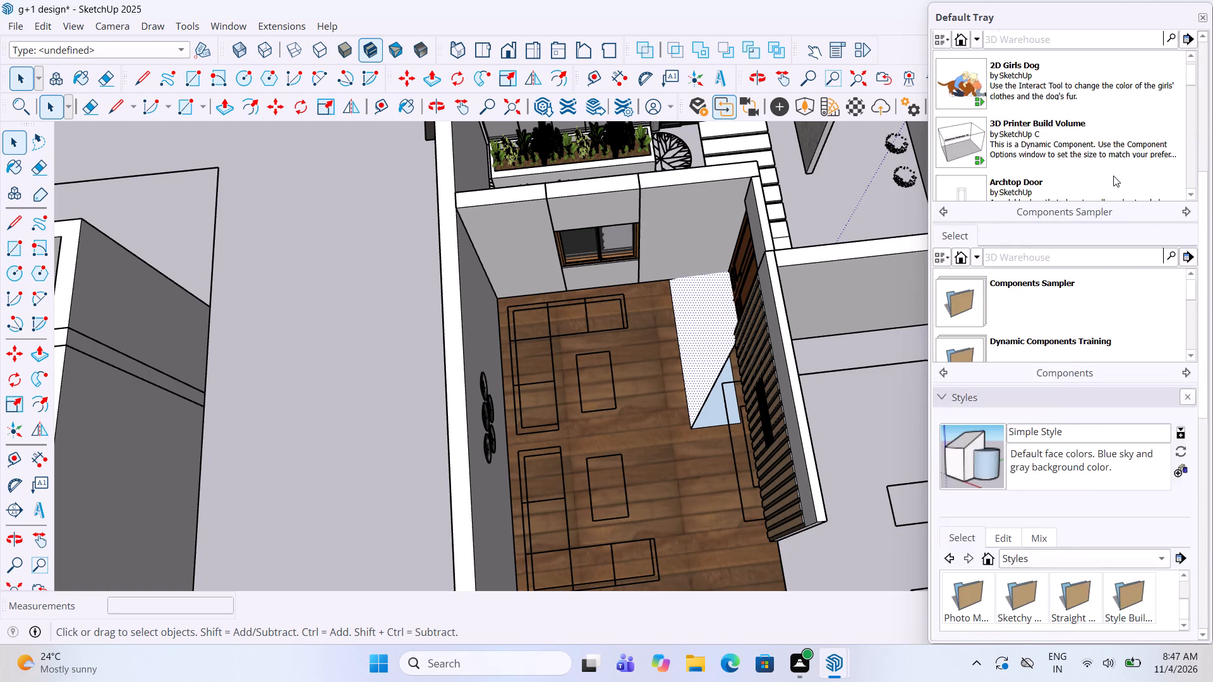
scroll(1113, 176, "up", 14)
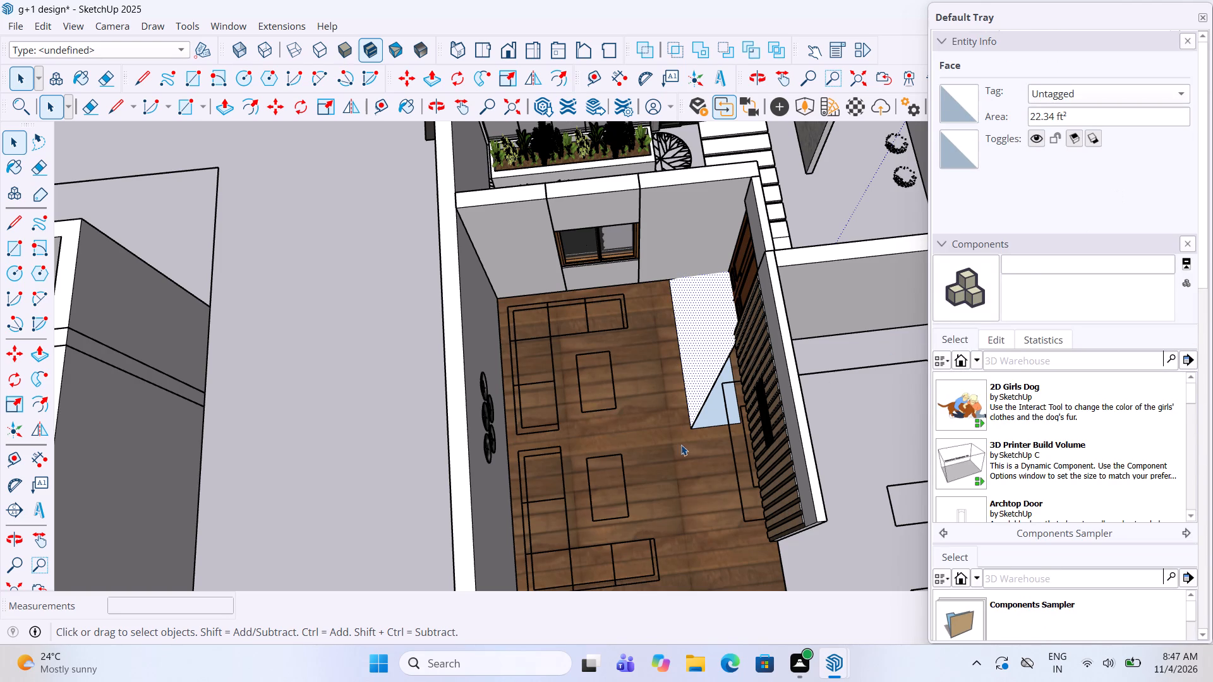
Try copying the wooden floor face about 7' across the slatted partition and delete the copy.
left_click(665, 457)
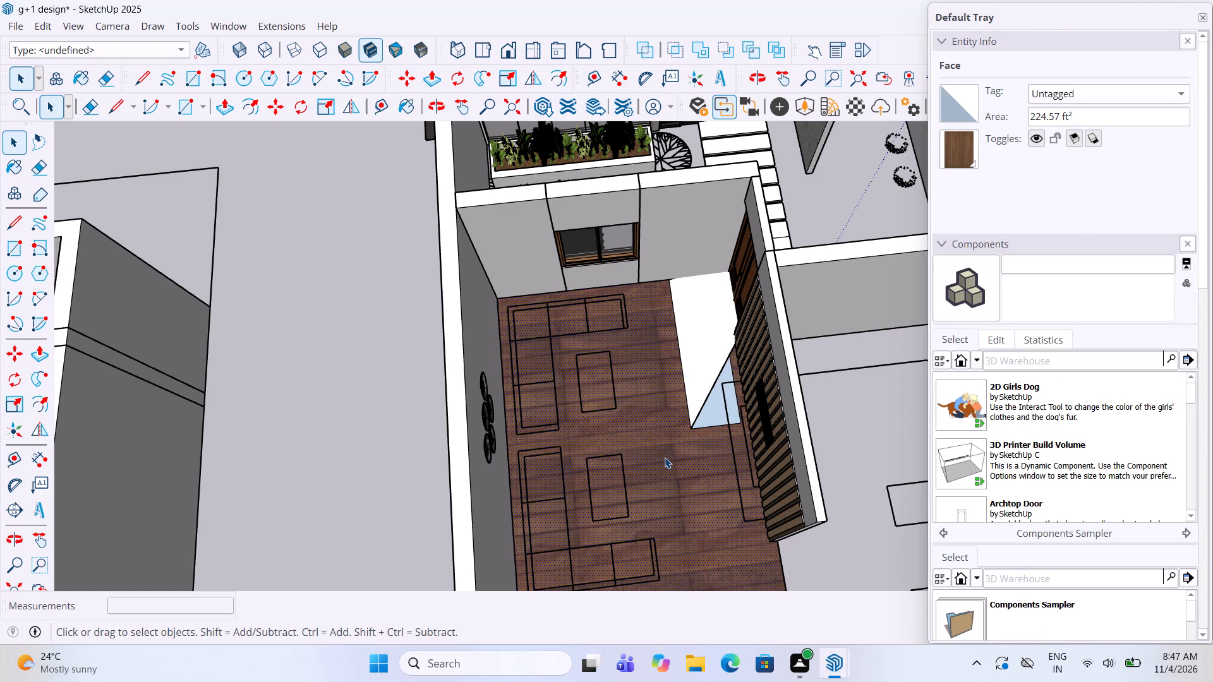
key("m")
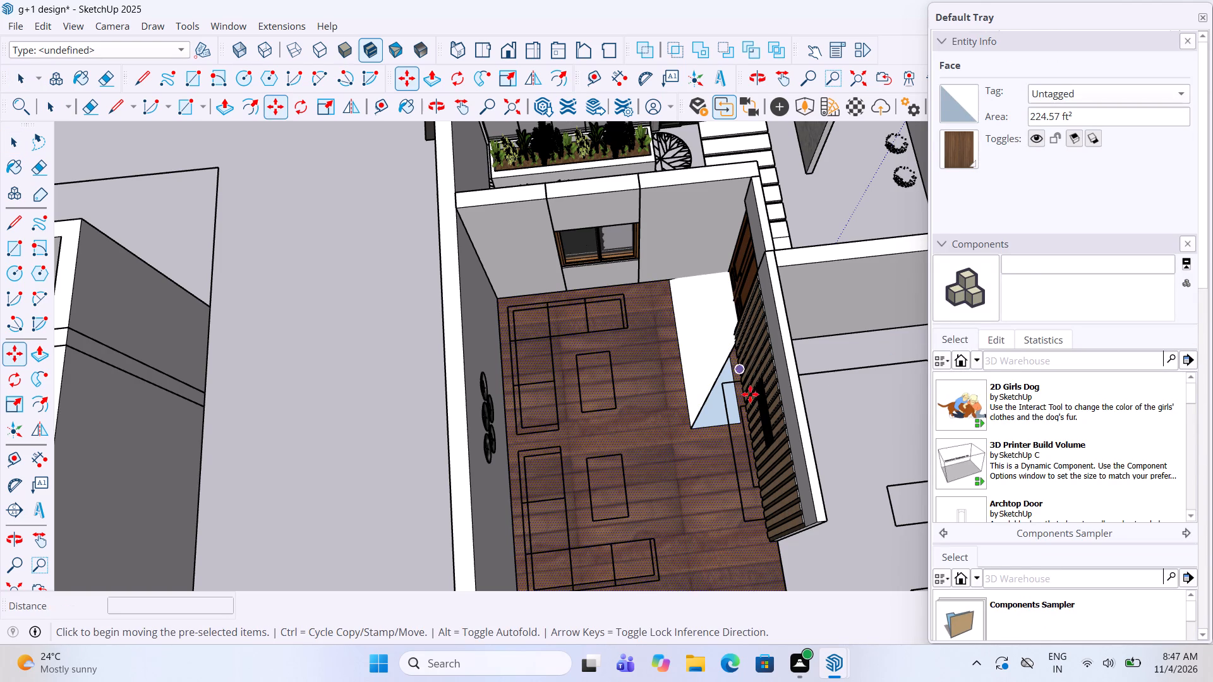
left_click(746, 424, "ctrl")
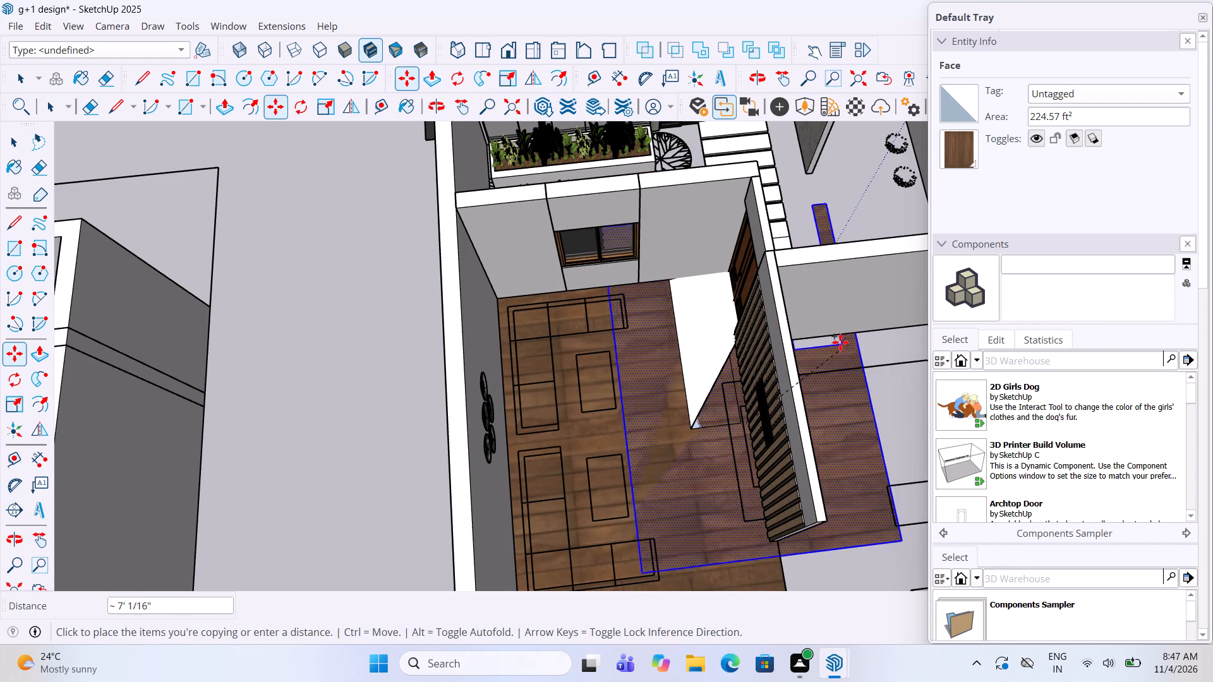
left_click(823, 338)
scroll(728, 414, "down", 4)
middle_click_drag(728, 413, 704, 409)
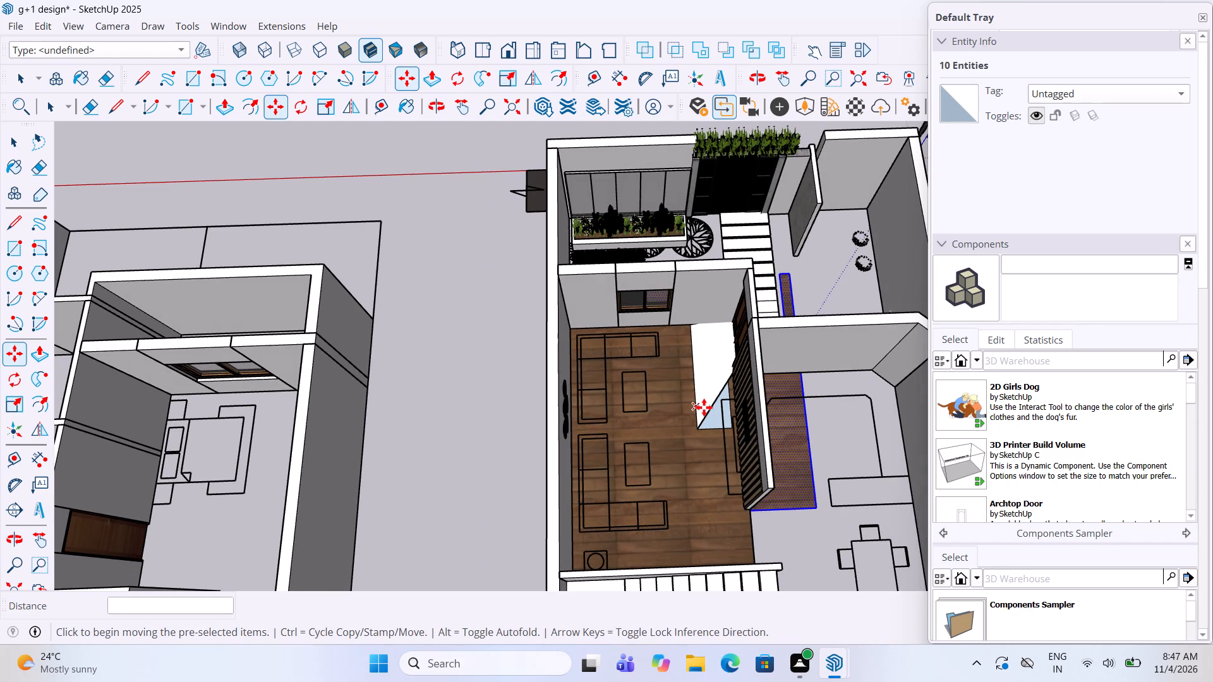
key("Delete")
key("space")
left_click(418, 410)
Rotate the wood-floored backdrop's grey side wall with its edges by 90° on the ground plane.
middle_click_drag(728, 386, 559, 383)
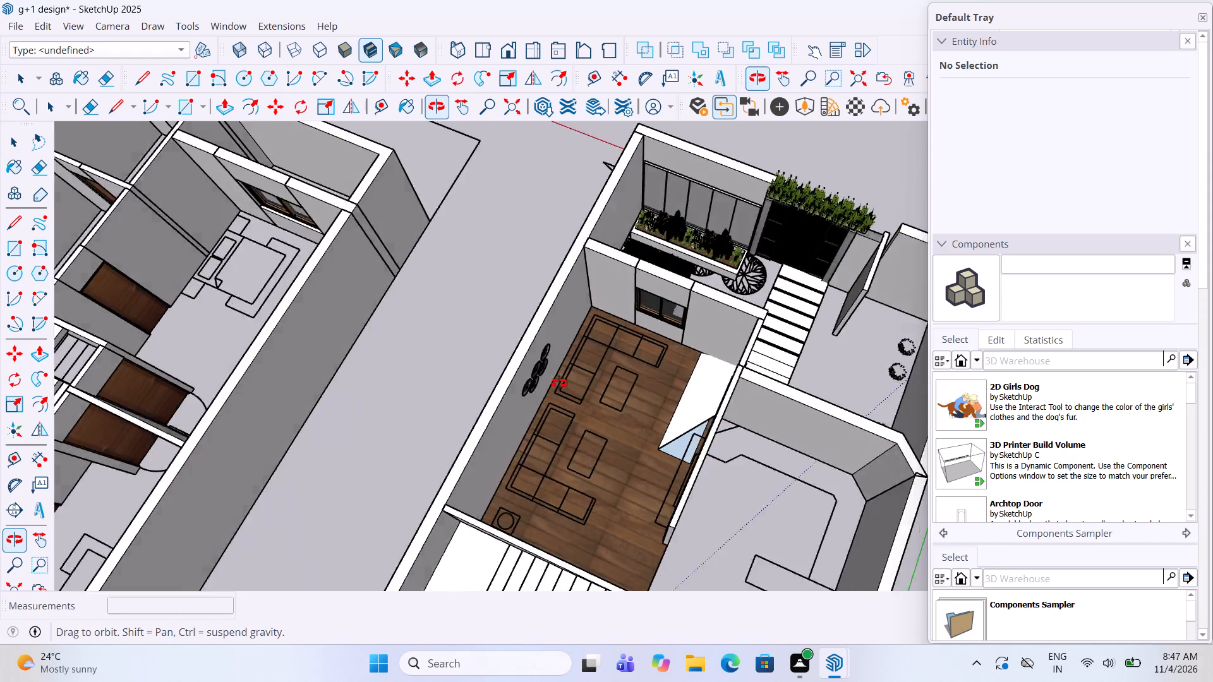
middle_click_drag(559, 383, 1017, 374)
scroll(848, 293, "up", 6)
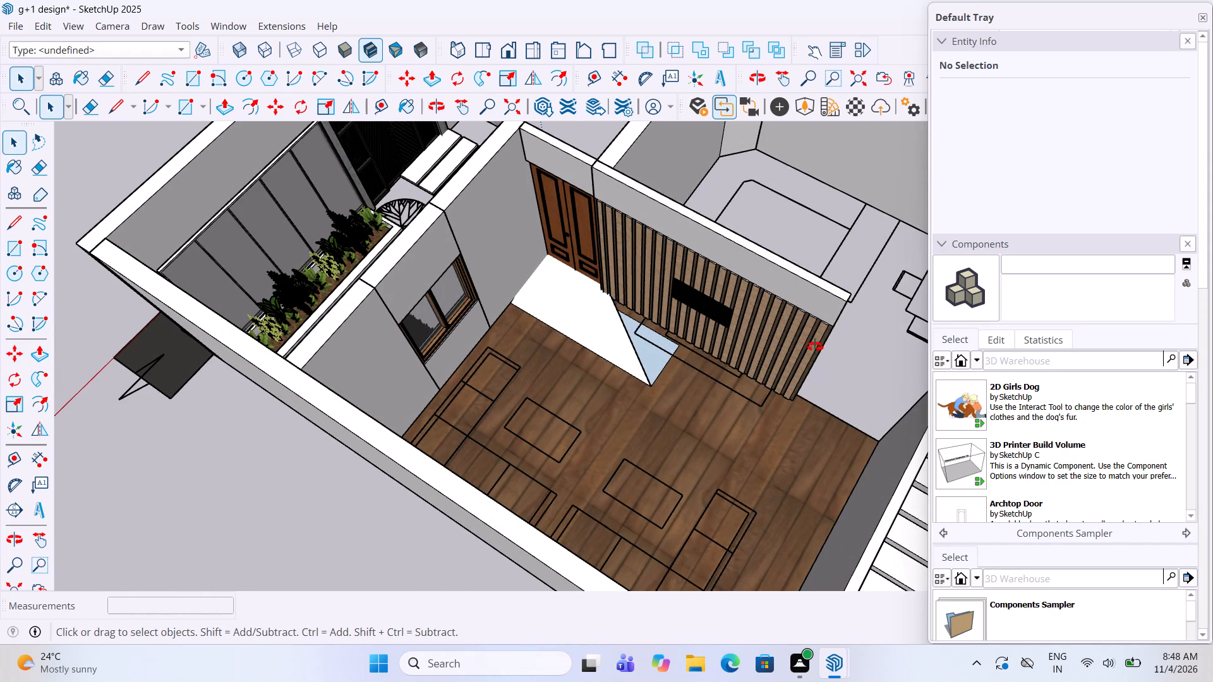
middle_click_drag(816, 347, 316, 360)
scroll(662, 326, "down", 15)
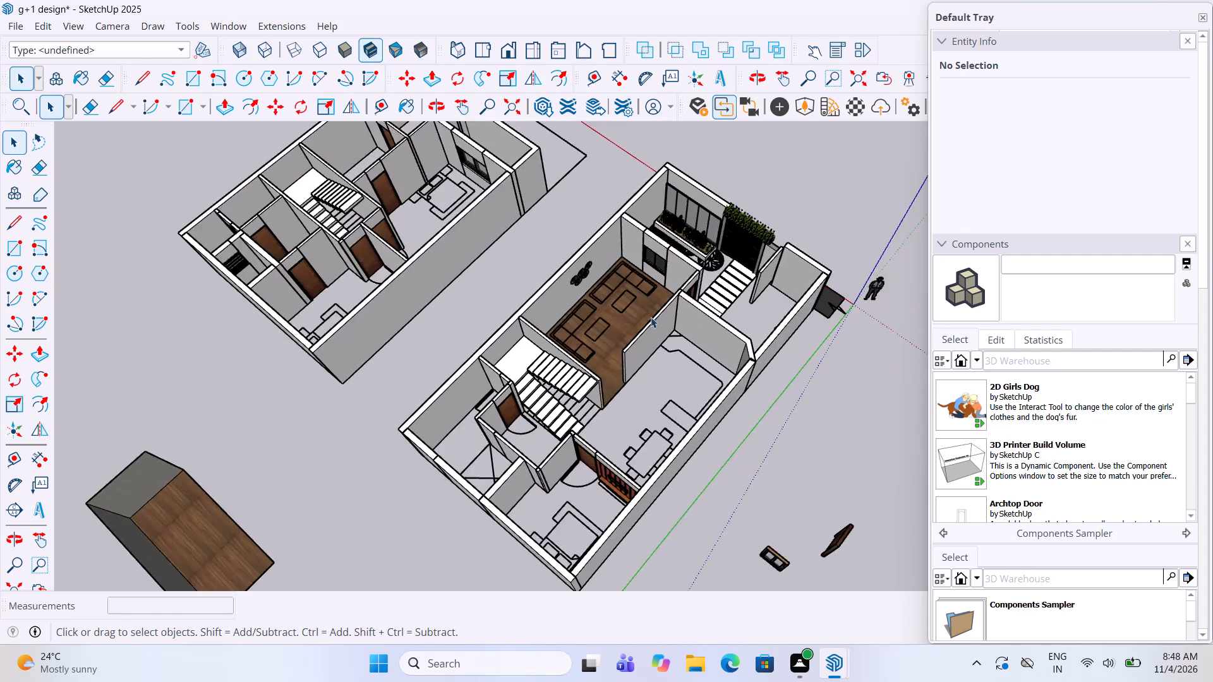
scroll(651, 317, "down", 5)
middle_click_drag(653, 336, 376, 275)
scroll(515, 37, "up", 5)
scroll(421, 217, "up", 2)
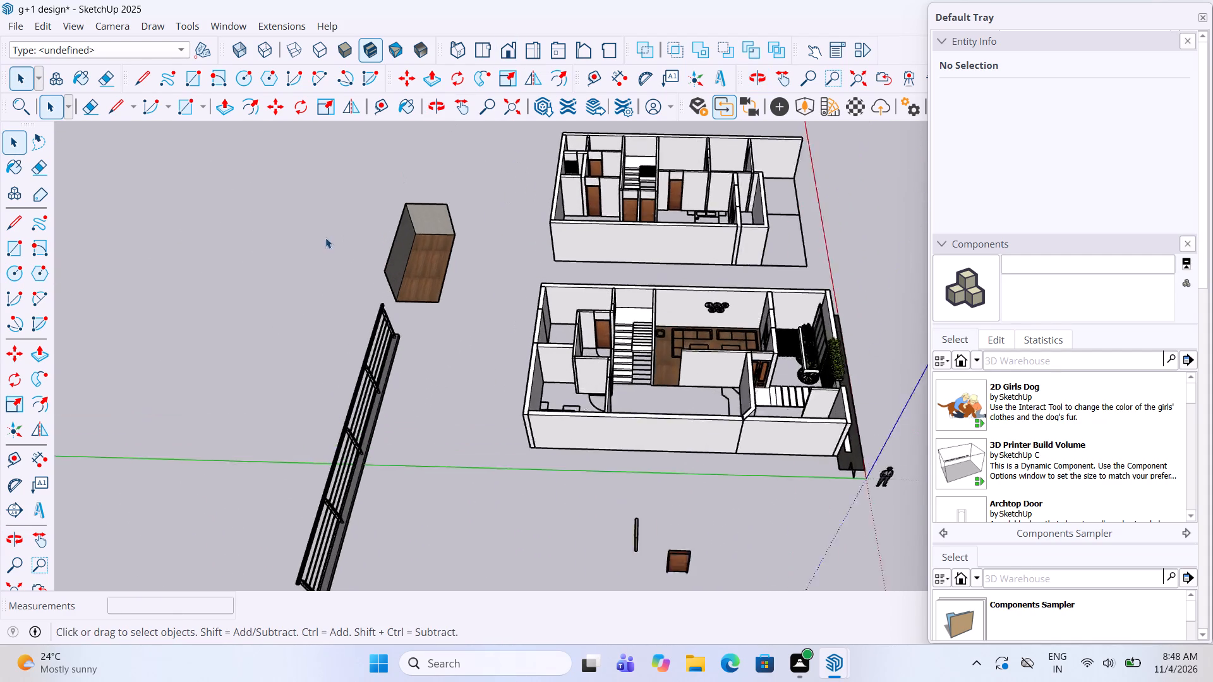
scroll(325, 237, "up", 12)
double_click(293, 350)
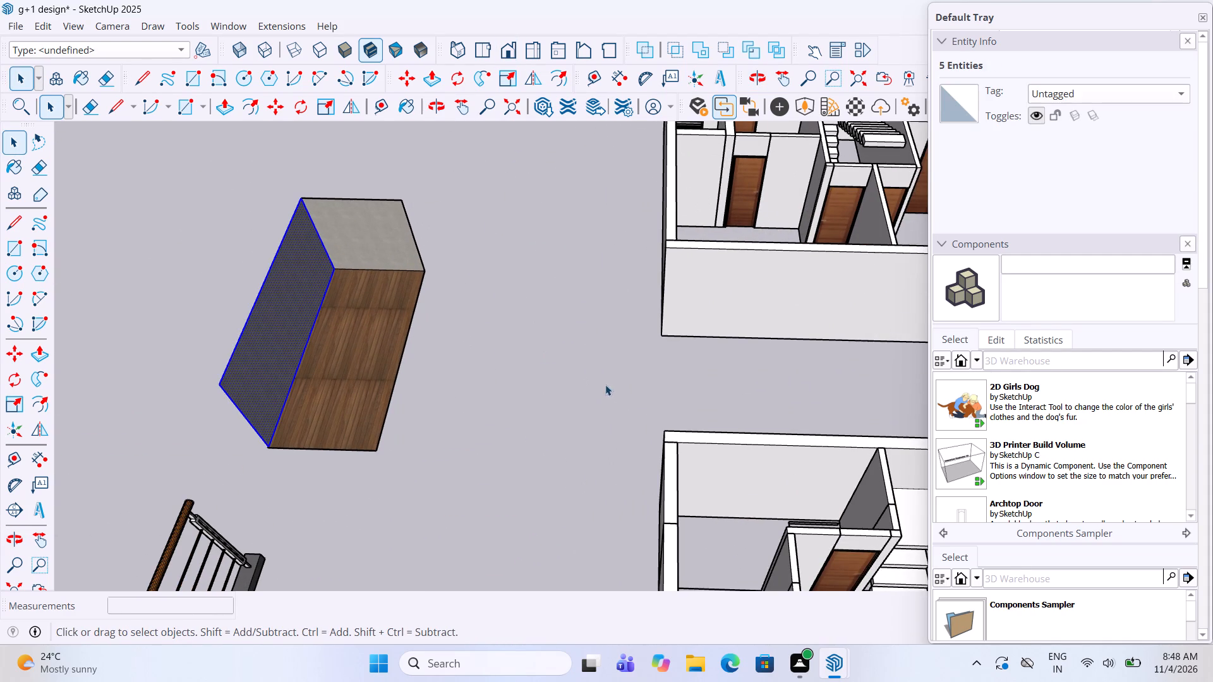
left_click(18, 380)
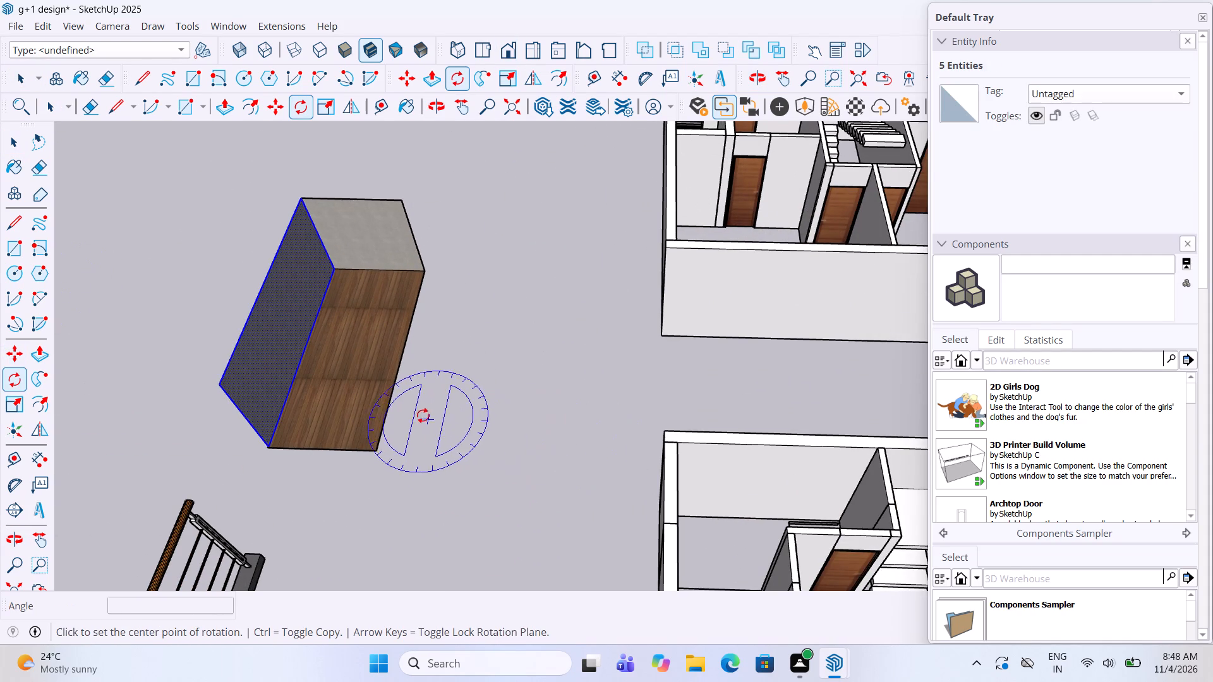
double_click(423, 416)
left_click(465, 416)
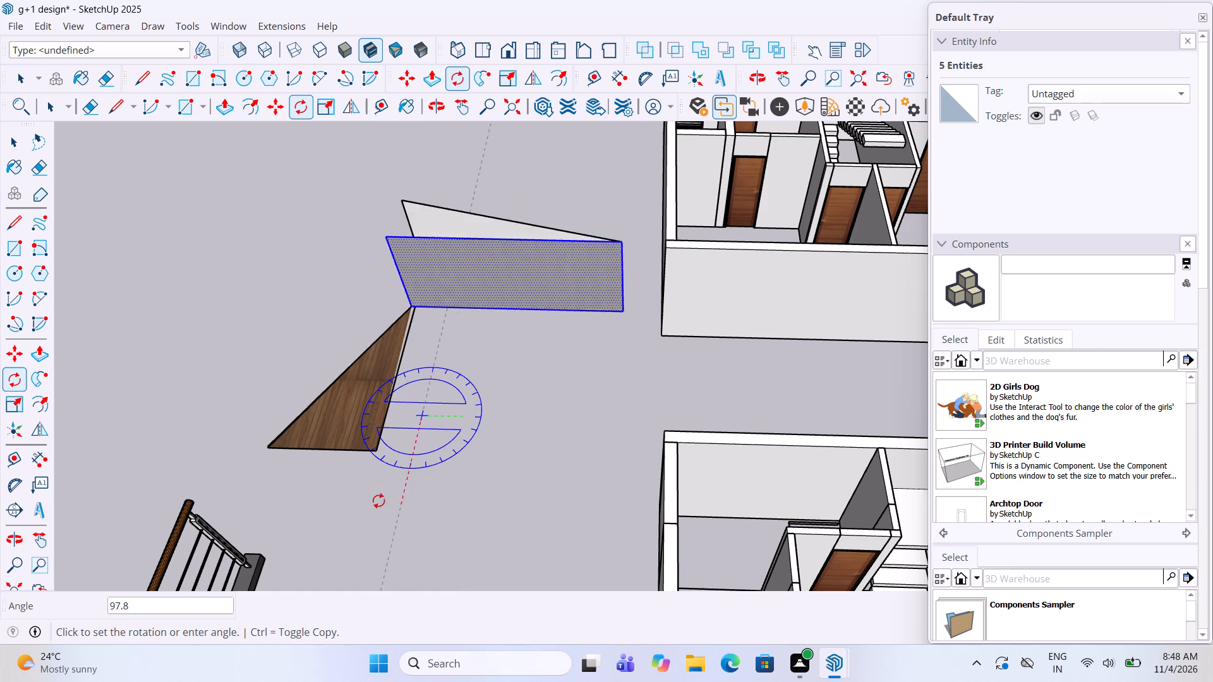
double_click(414, 485)
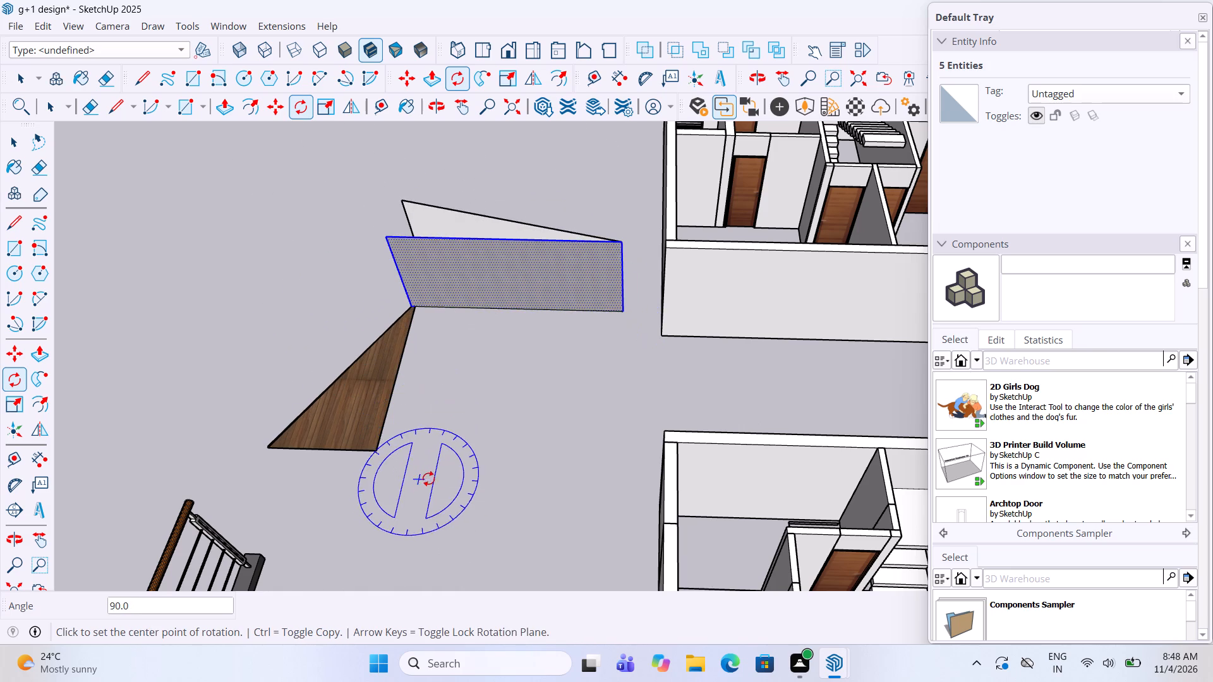
Copy the selected grey wall face onto the living room's back wall, placing its lower corner at the window-side floor corner.
key("m")
left_click(626, 318)
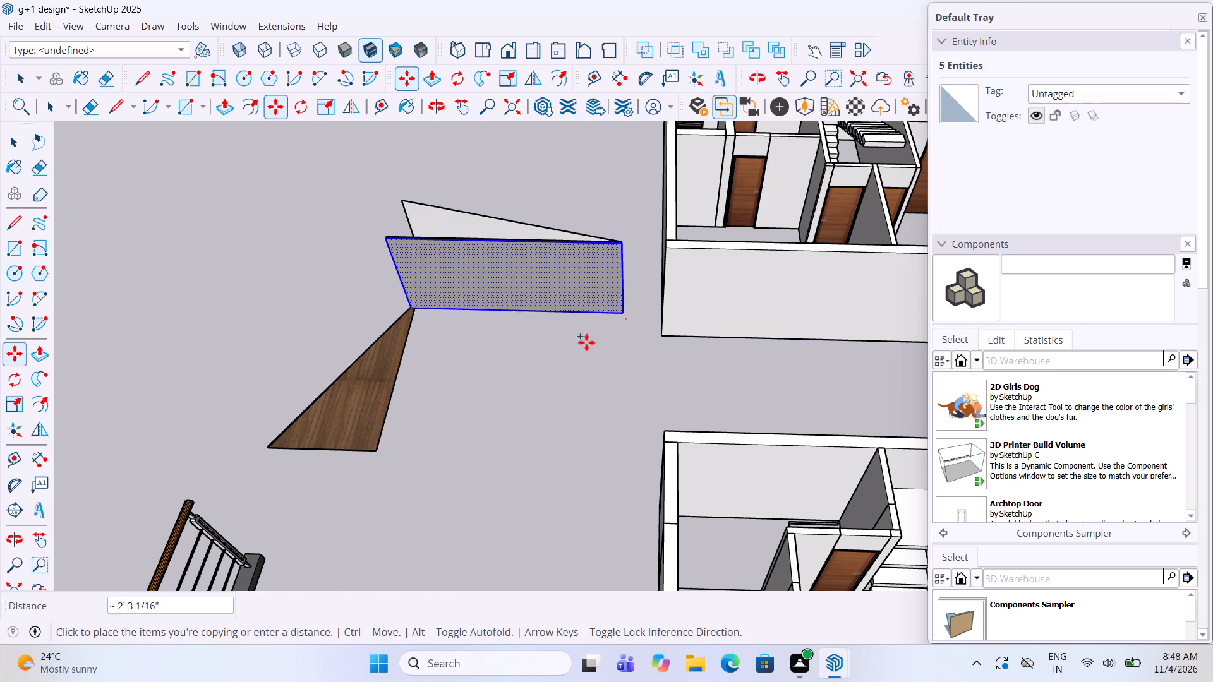
scroll(476, 521, "down", 14)
scroll(877, 465, "up", 6)
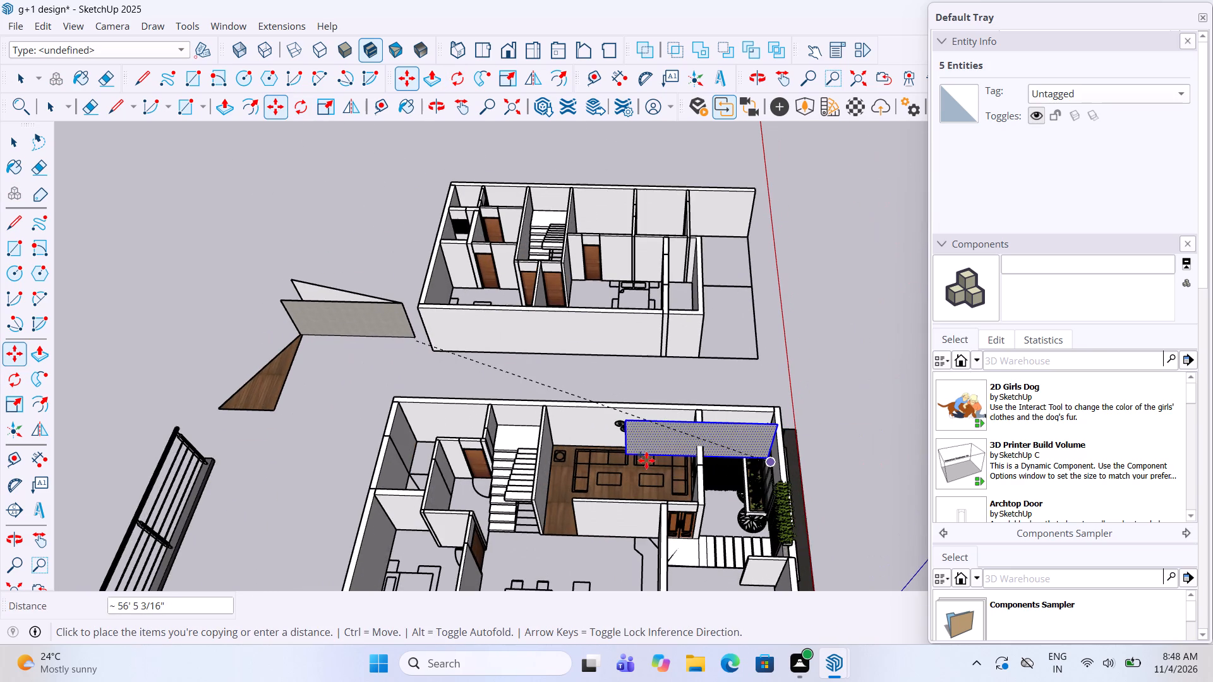
scroll(646, 460, "up", 2)
scroll(604, 429, "up", 10)
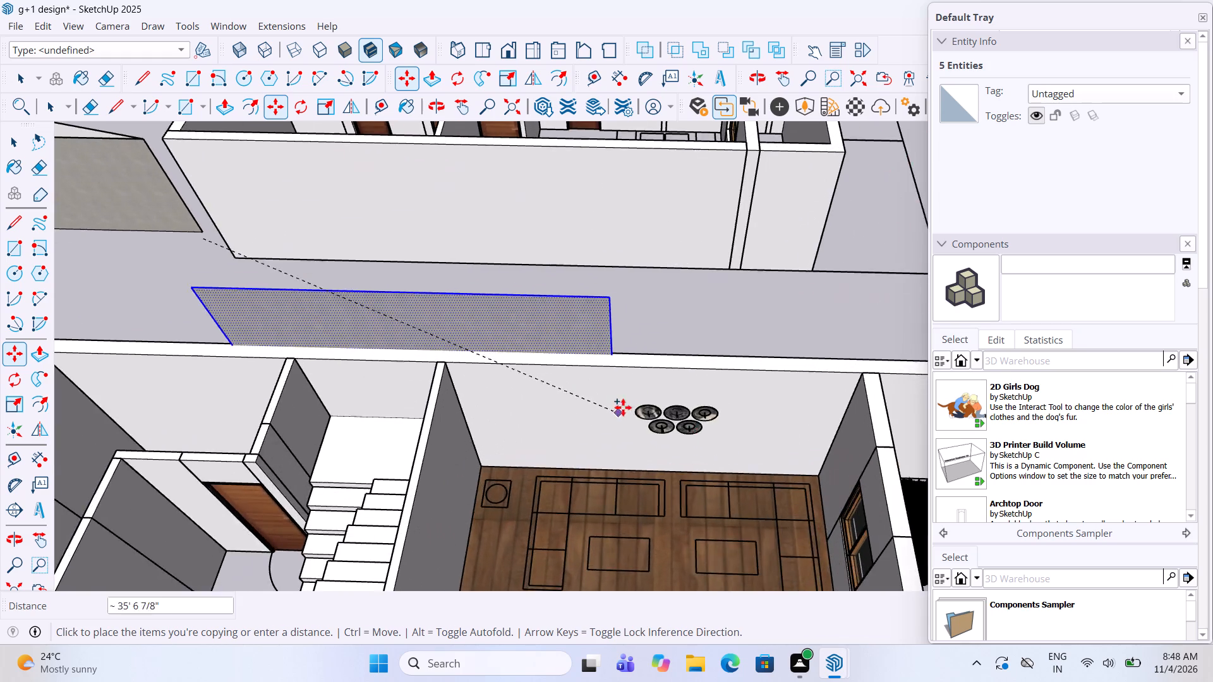
scroll(623, 407, "up", 5)
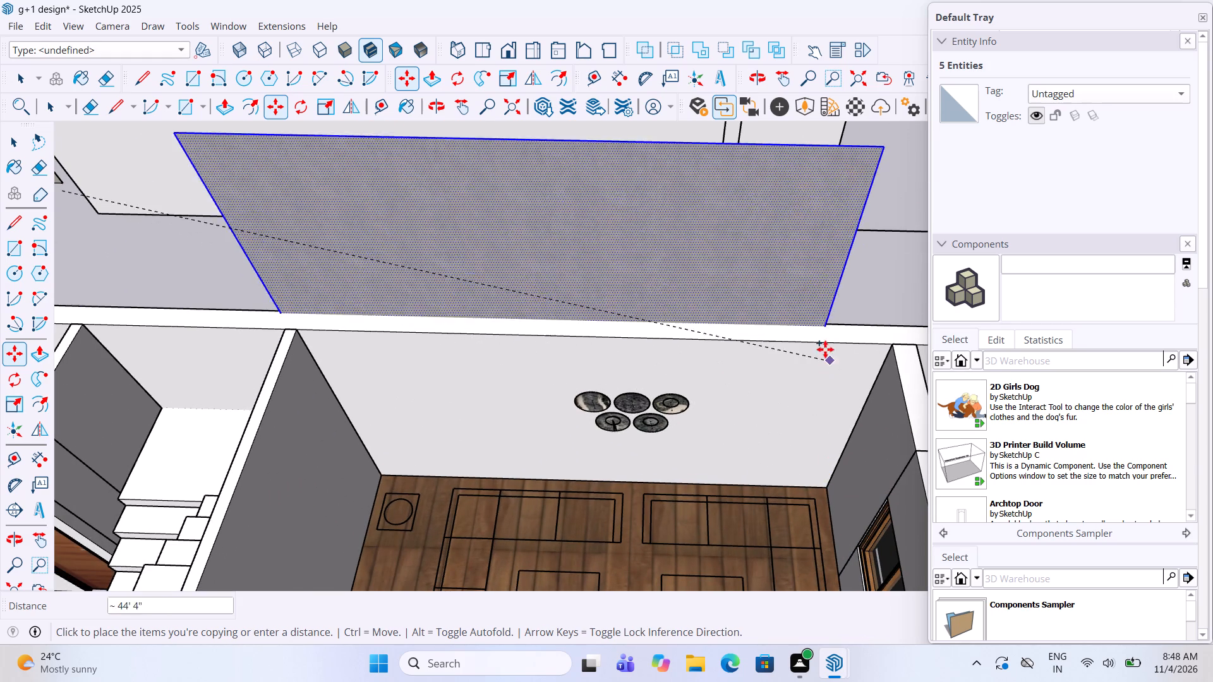
left_click(799, 298)
left_click(793, 285)
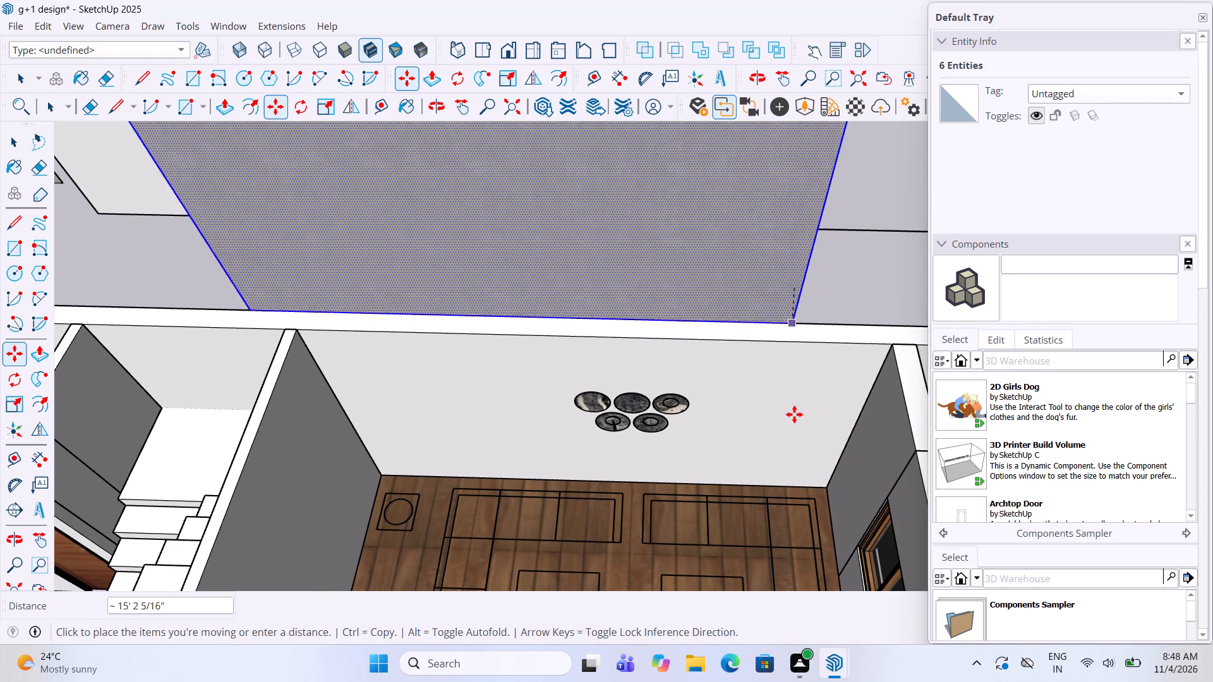
left_click(831, 489)
Nudge the copied grey face so its end edge lines up with the living room's window-side wall corner.
middle_click_drag(770, 426, 797, 441)
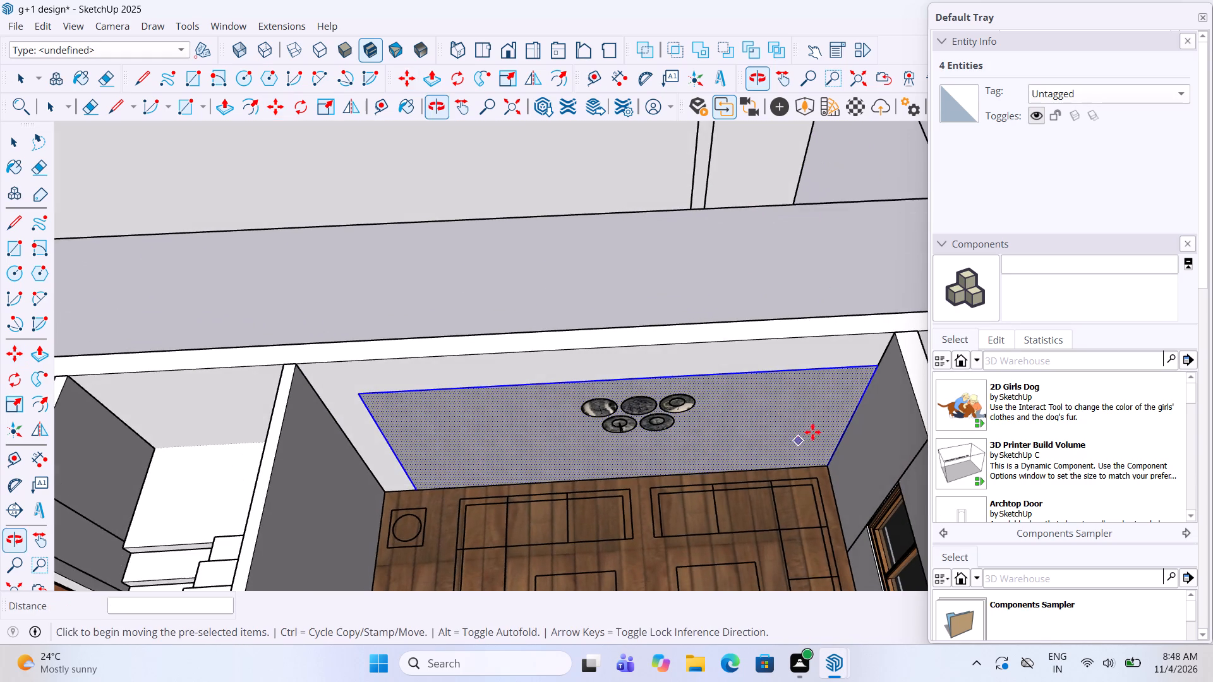
scroll(876, 388, "up", 11)
double_click(879, 353)
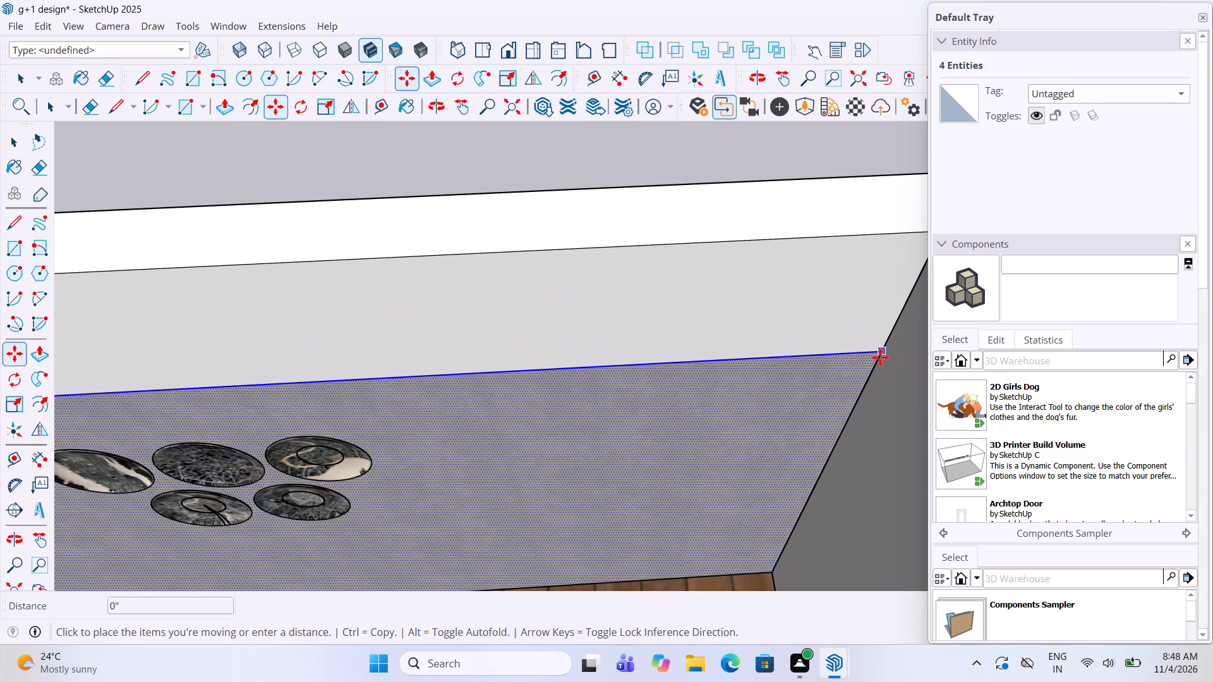
left_click(881, 362)
scroll(855, 361, "down", 11)
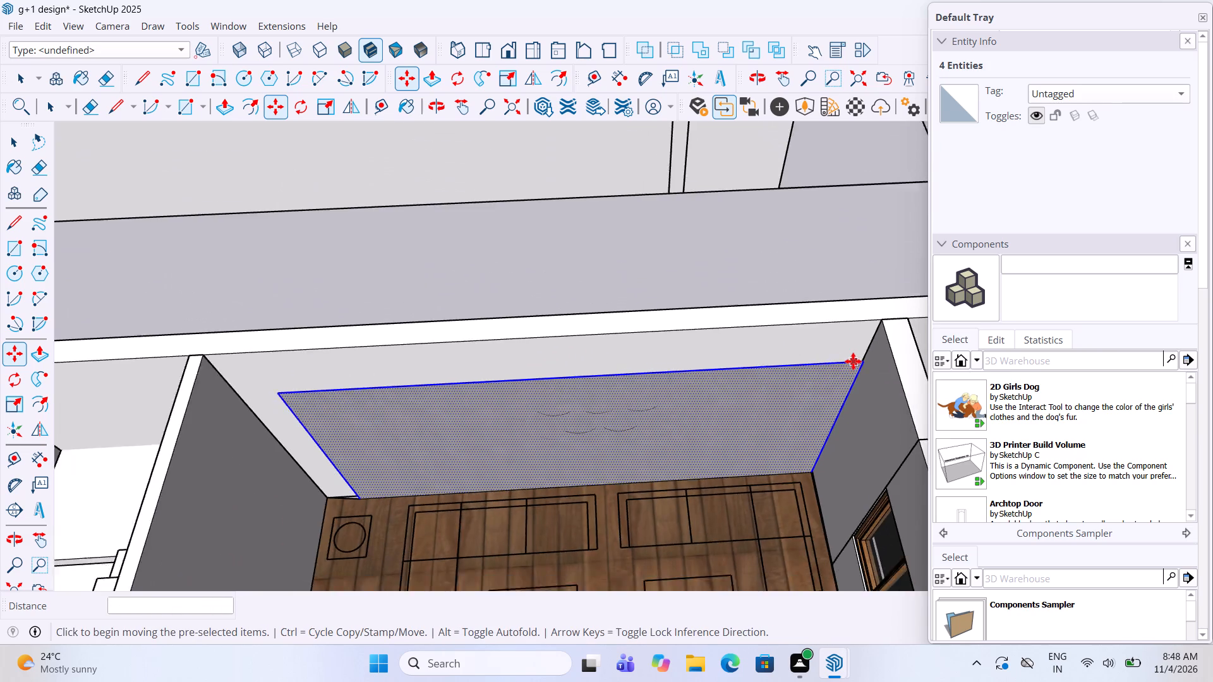
scroll(853, 361, "down", 2)
middle_click_drag(852, 361, 845, 356)
middle_click(991, 371)
middle_click_drag(505, 347, 792, 398)
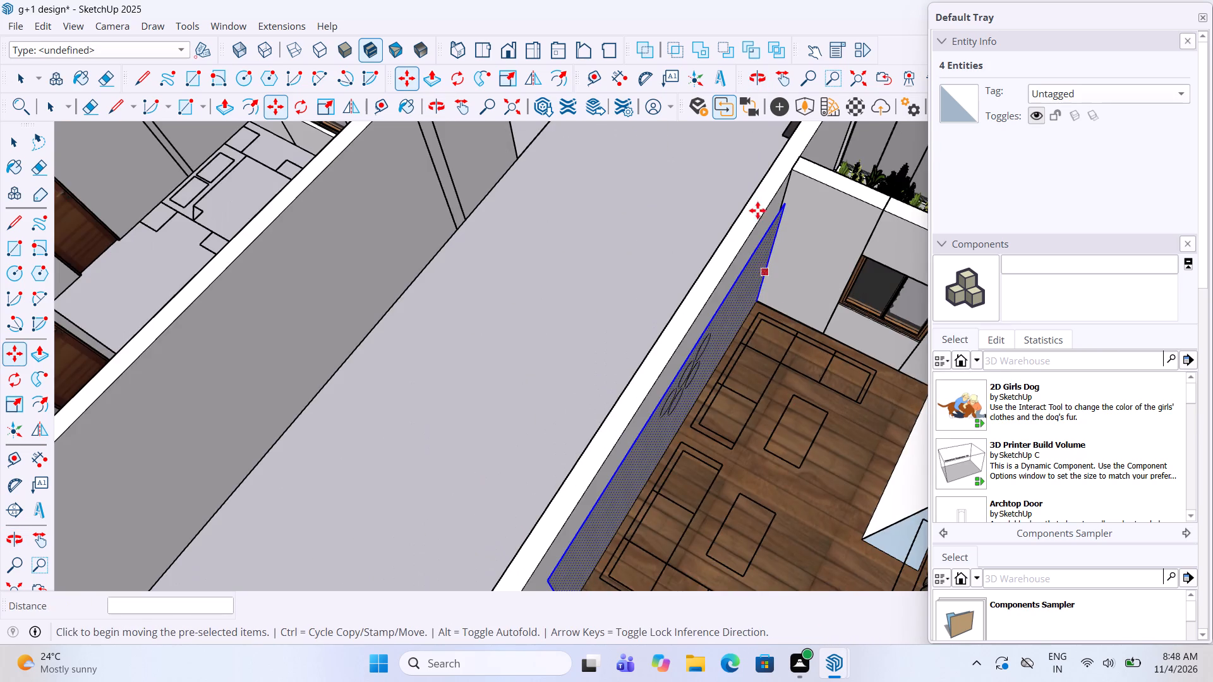
scroll(759, 208, "up", 15)
left_click(799, 227)
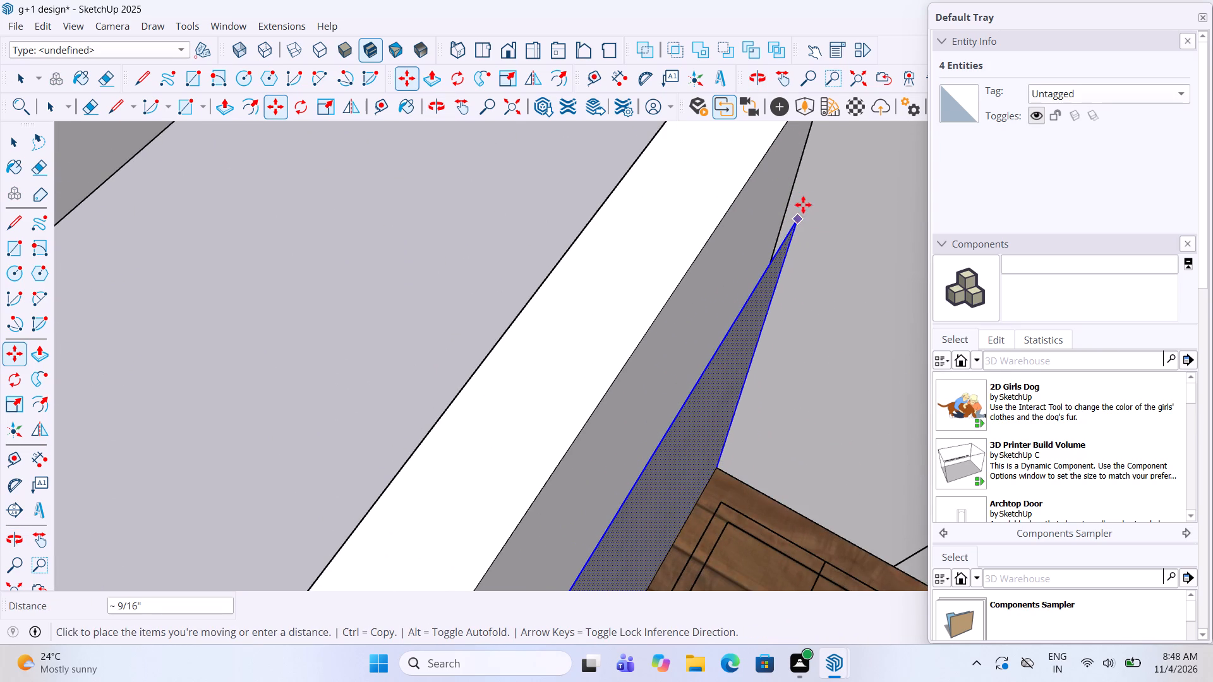
left_click(801, 186)
scroll(612, 275, "down", 2)
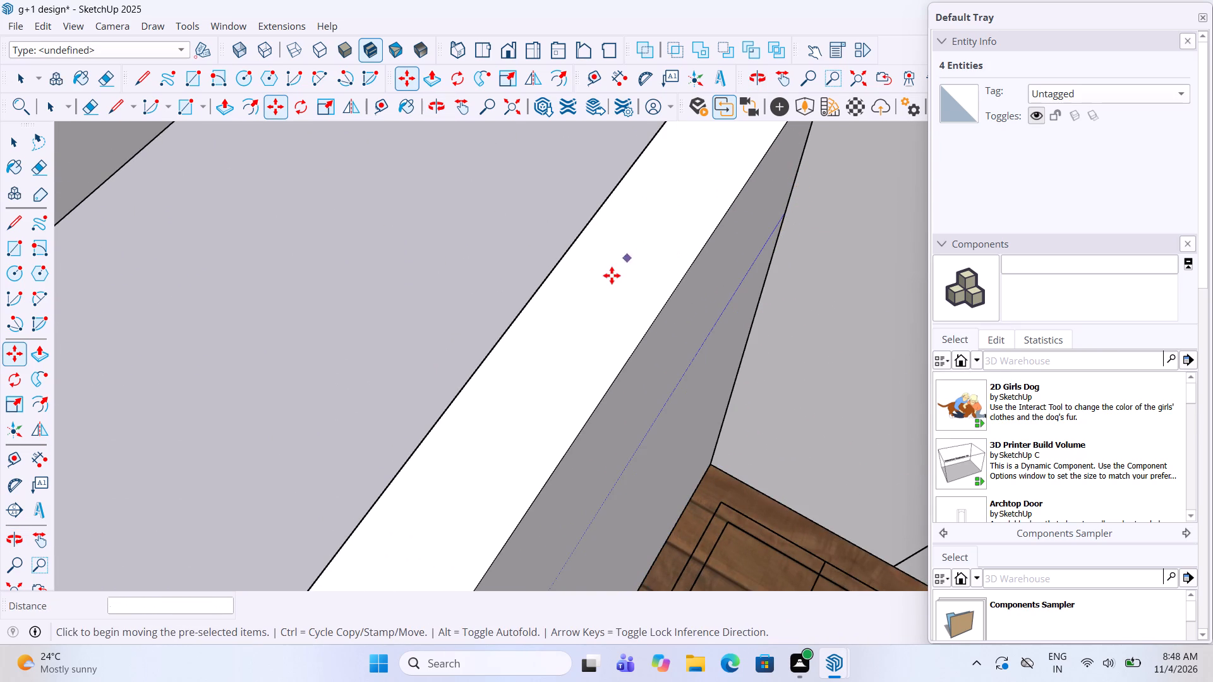
scroll(612, 275, "down", 9)
middle_click_drag(685, 315, 447, 300)
scroll(538, 357, "up", 3)
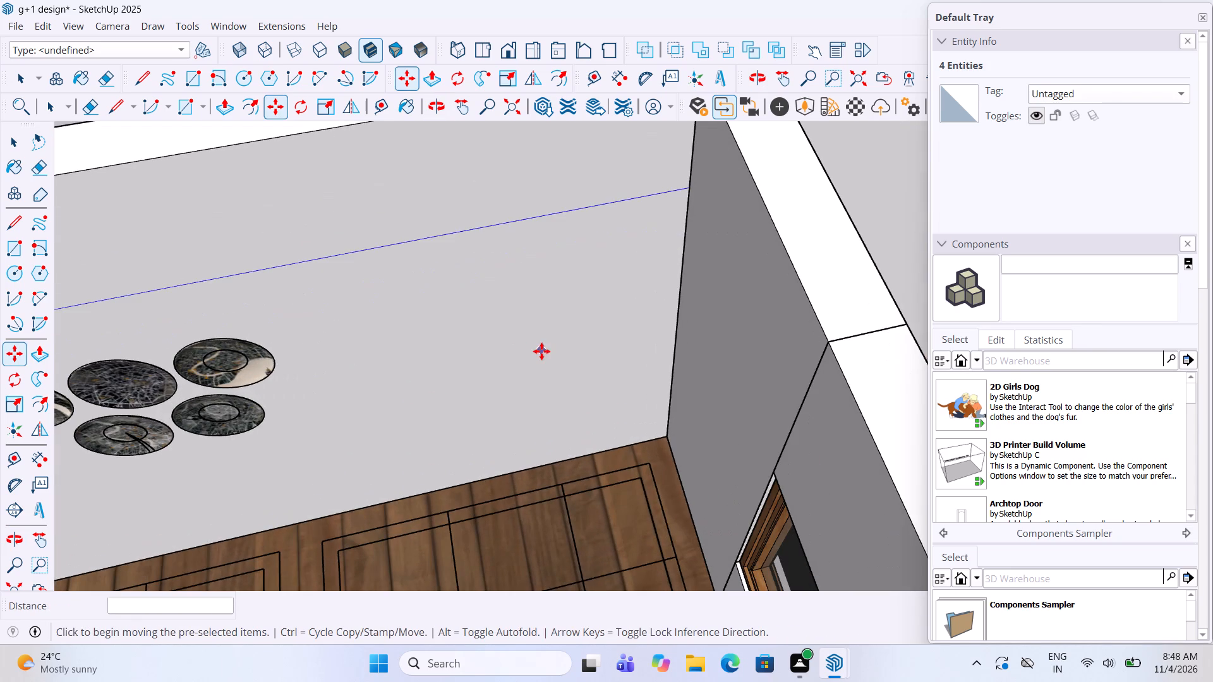
left_click(541, 350)
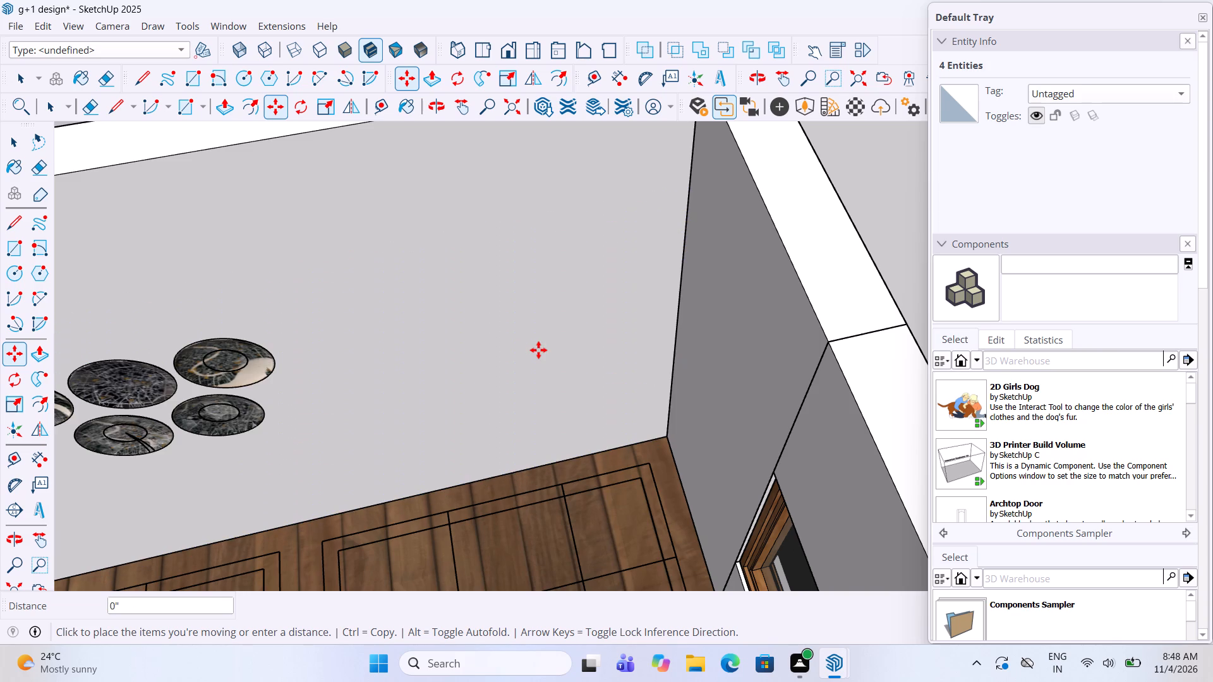
double_click(538, 349)
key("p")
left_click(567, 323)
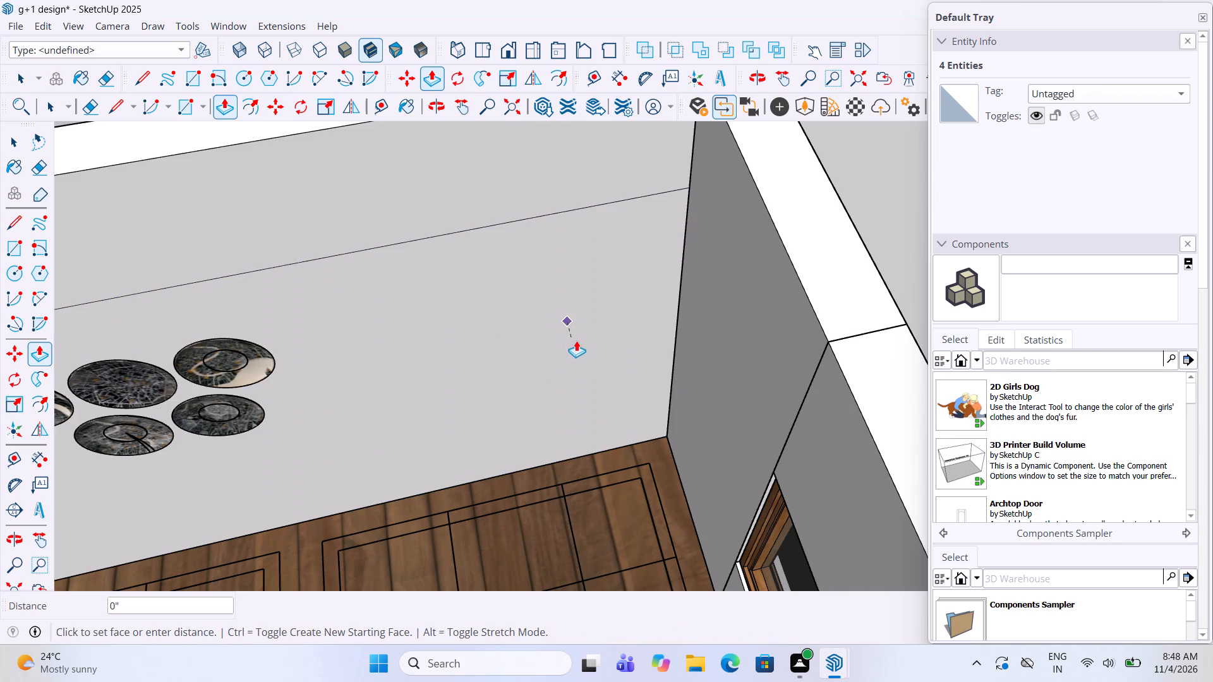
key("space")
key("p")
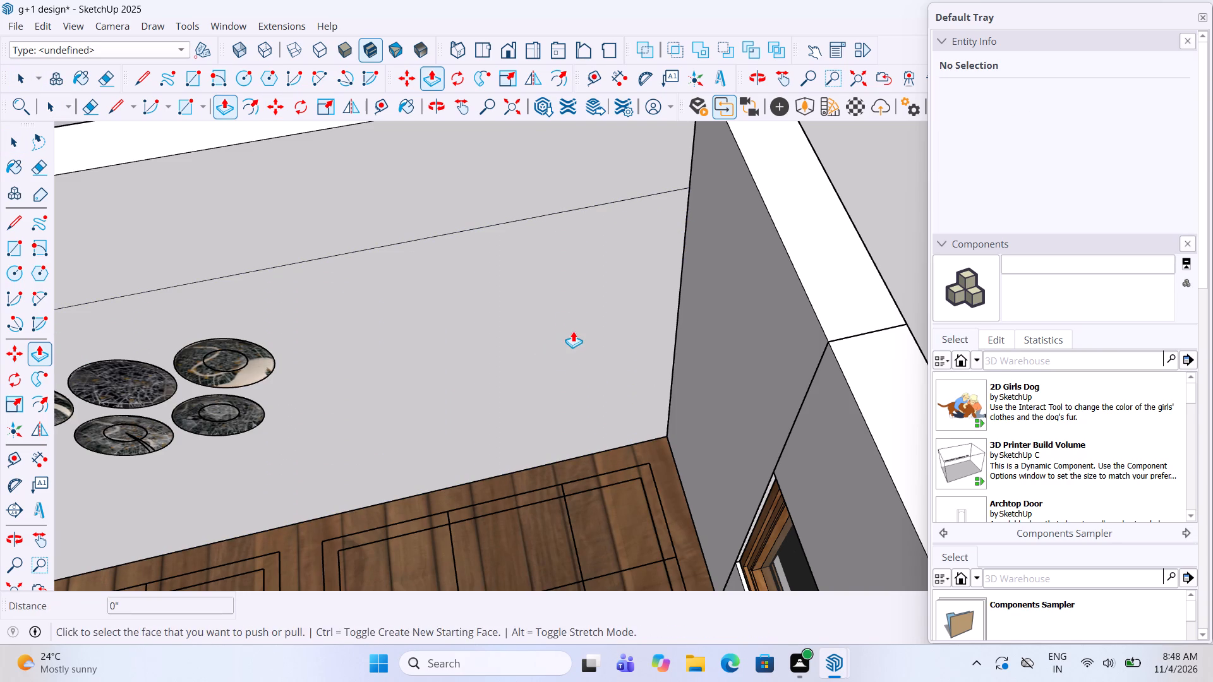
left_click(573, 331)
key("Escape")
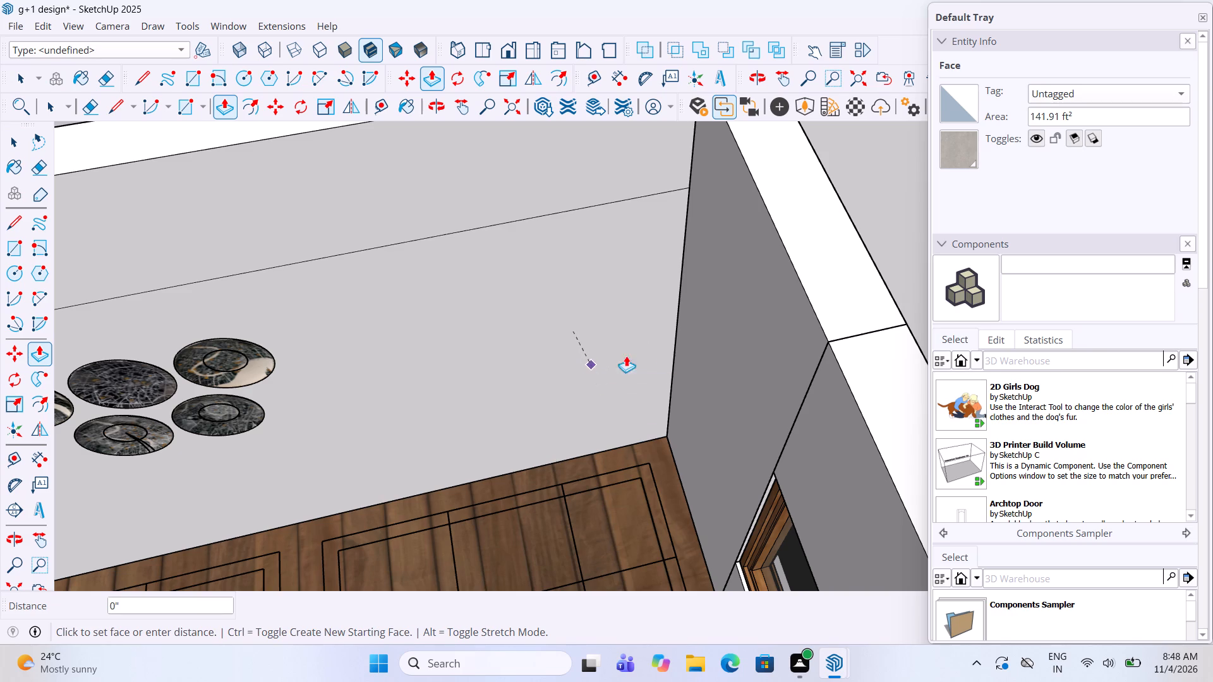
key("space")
Move the grey wall face slightly forward from the living room's back wall, into the room.
left_click(589, 342)
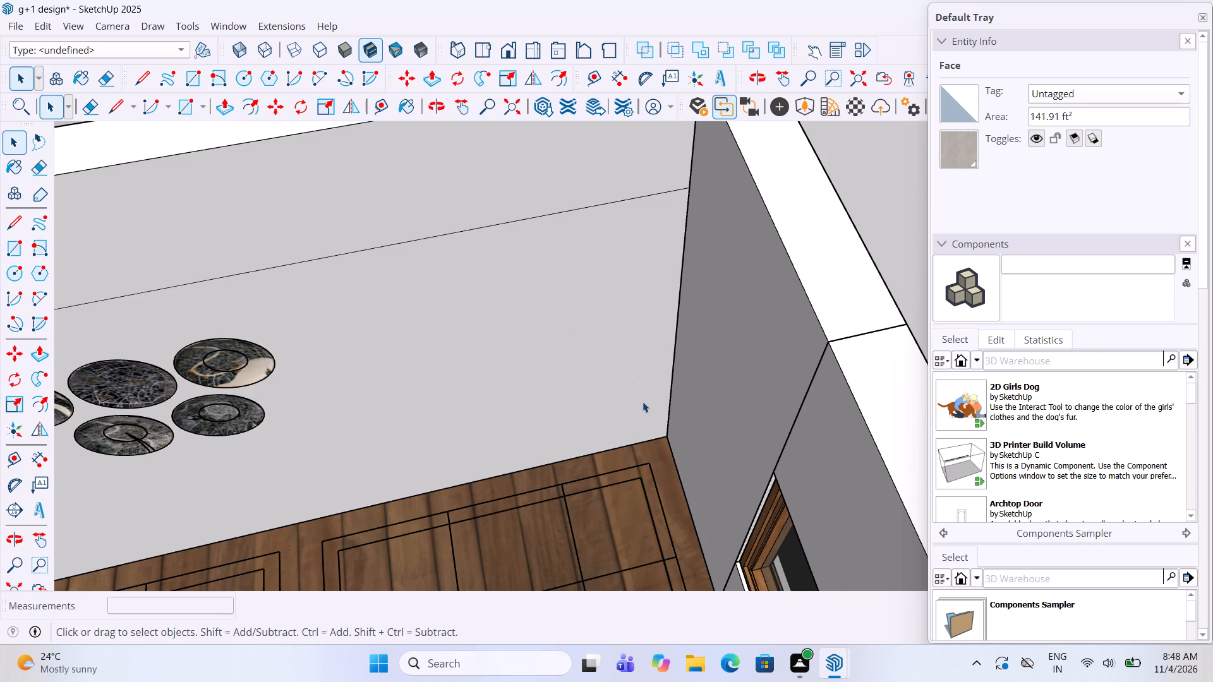
key("m")
double_click(667, 433)
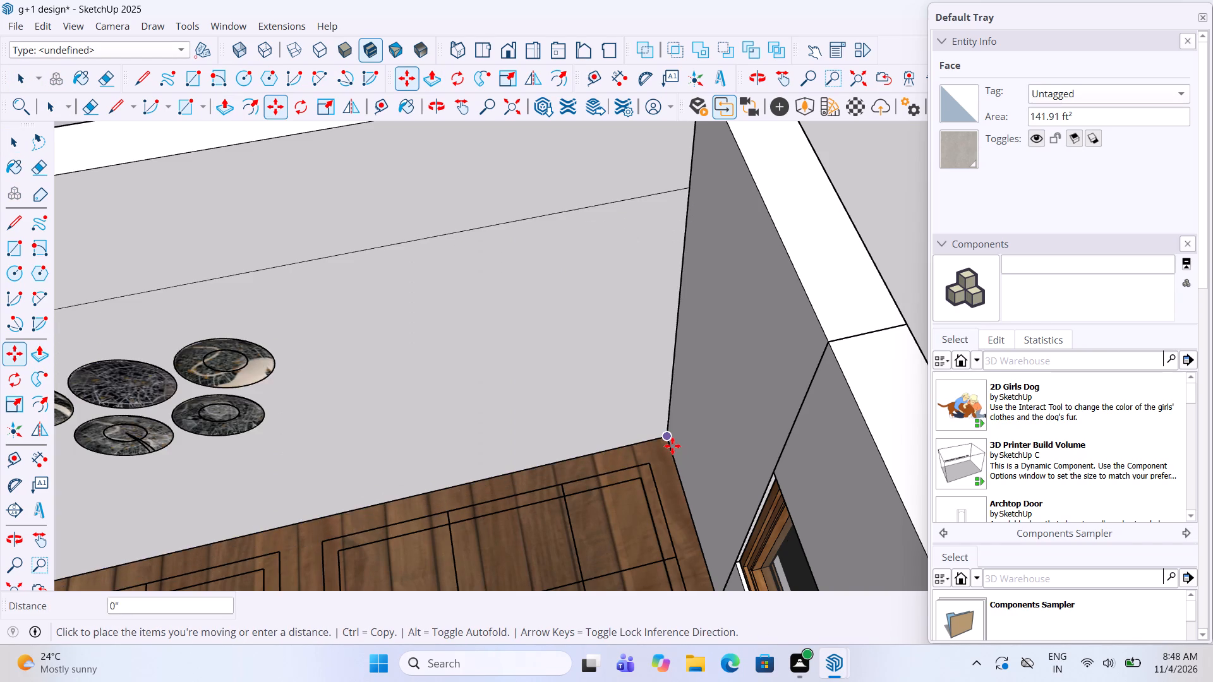
left_click(673, 450)
Scale the grey wall face lengthwise by about 1.10 so it reaches the living room's staircase-side wall.
scroll(744, 400, "down", 10)
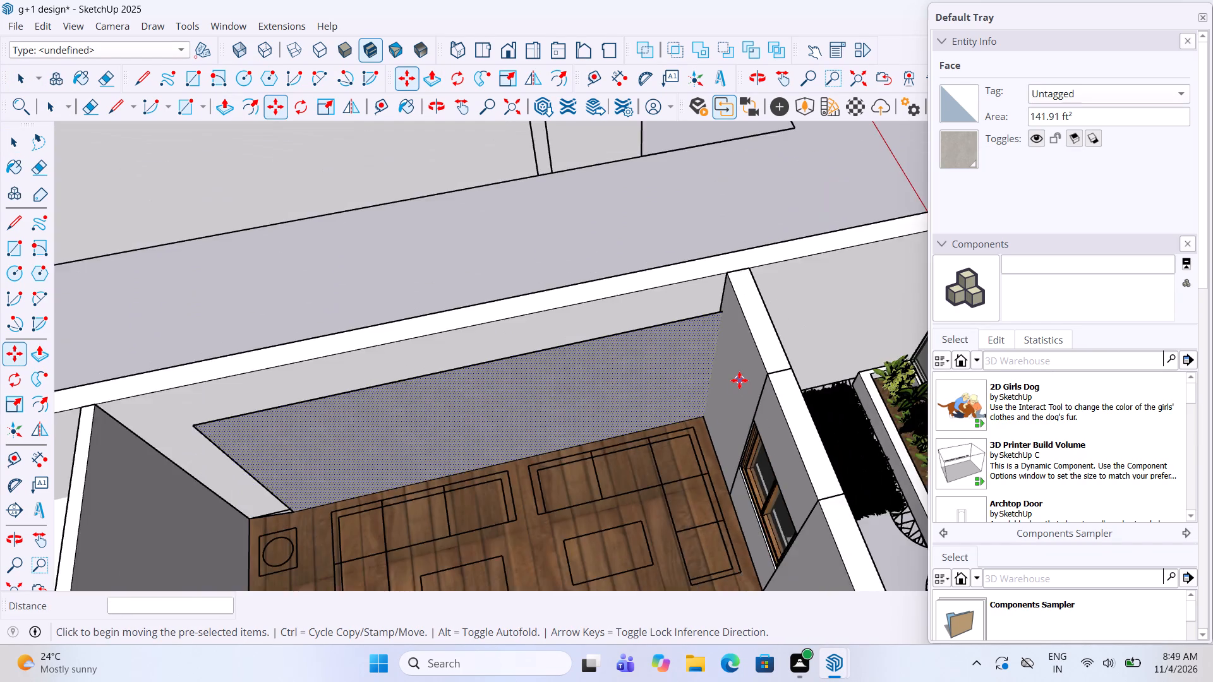
scroll(739, 380, "down", 3)
scroll(274, 479, "up", 3)
key("s")
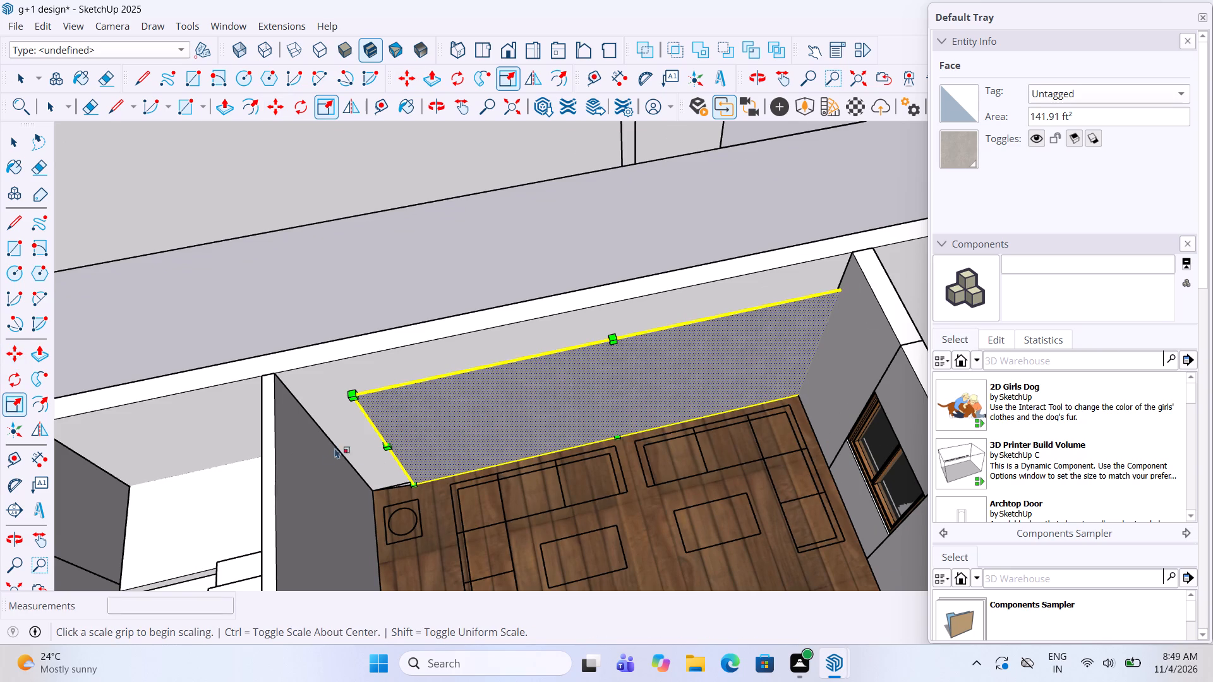
left_click_drag(389, 444, 323, 453)
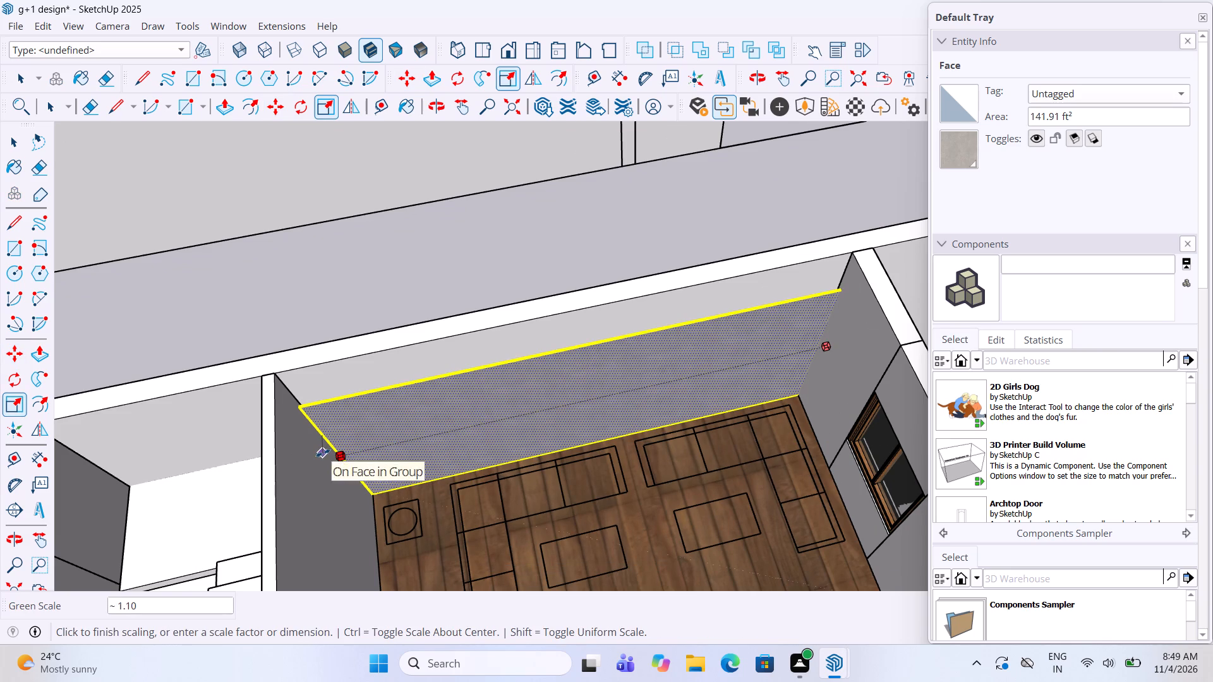
left_click_drag(323, 453, 320, 453)
left_click(320, 453)
left_click_drag(344, 460, 330, 462)
key("space")
left_click(502, 265)
Move the round wall plates 2" out from the grey back wall, inside their group.
middle_click_drag(502, 265, 515, 392)
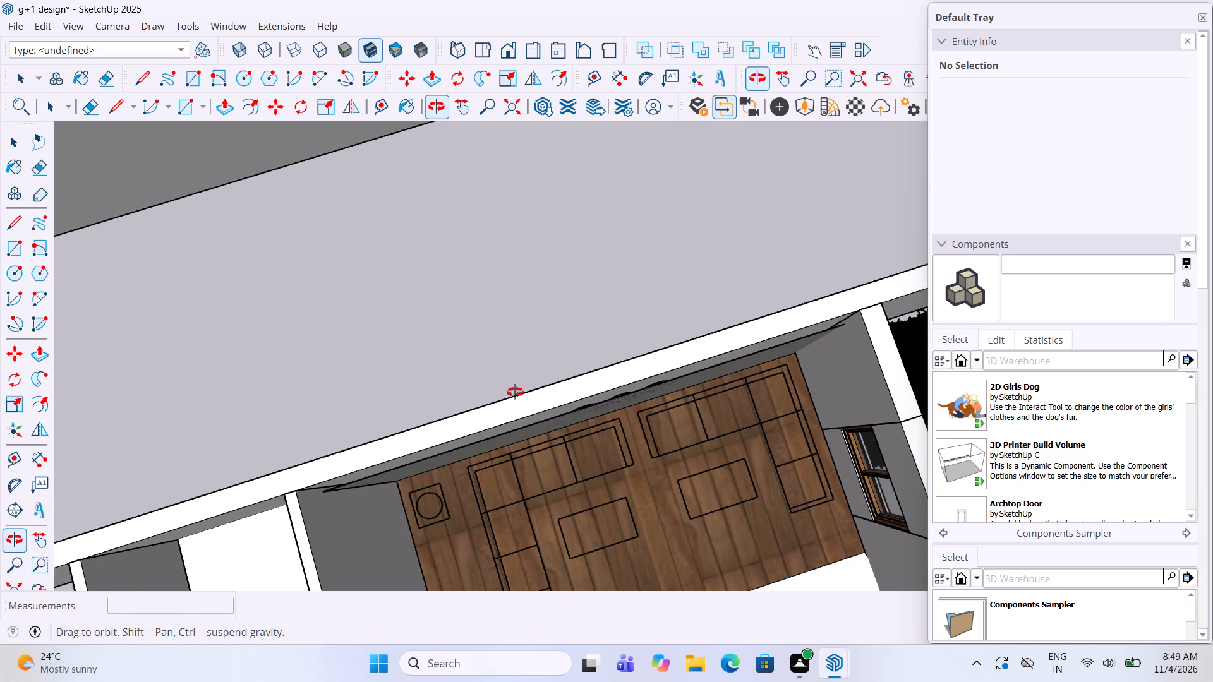
middle_click_drag(515, 392, 501, 386)
scroll(558, 397, "up", 12)
middle_click_drag(665, 383, 663, 389)
scroll(601, 397, "up", 4)
double_click(593, 402)
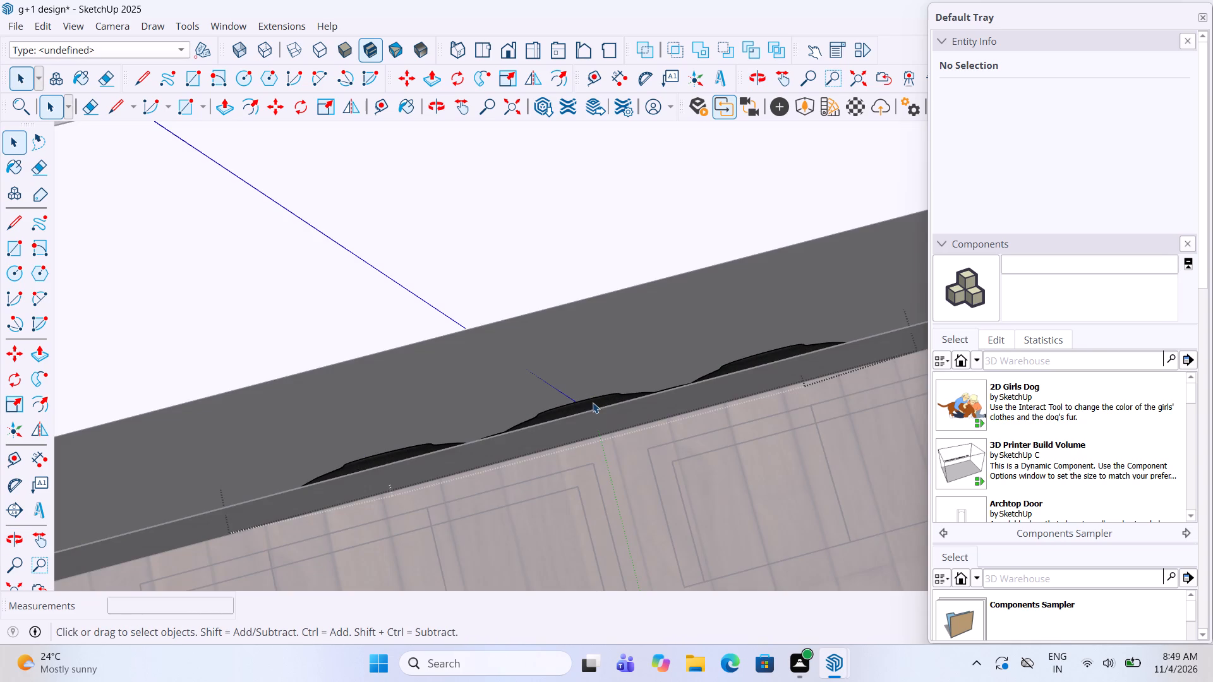
key("m")
scroll(570, 390, "down", 3)
left_click(575, 404)
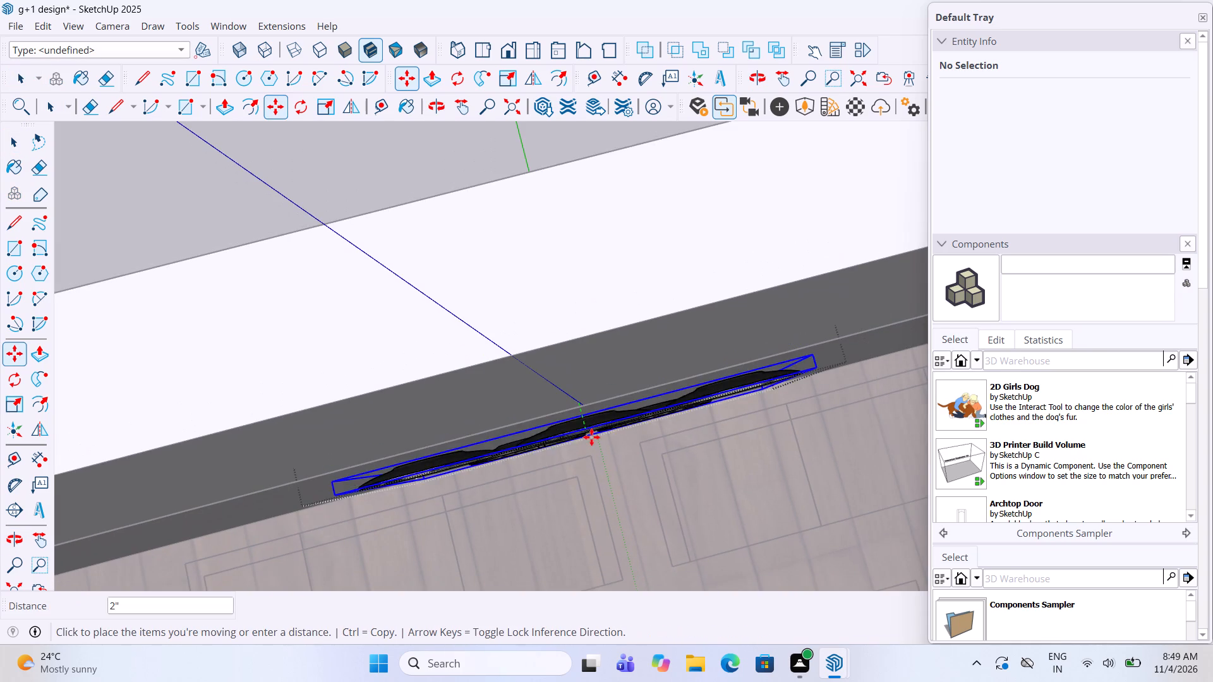
triple_click(591, 437)
scroll(579, 402, "down", 4)
middle_click_drag(577, 398, 555, 234)
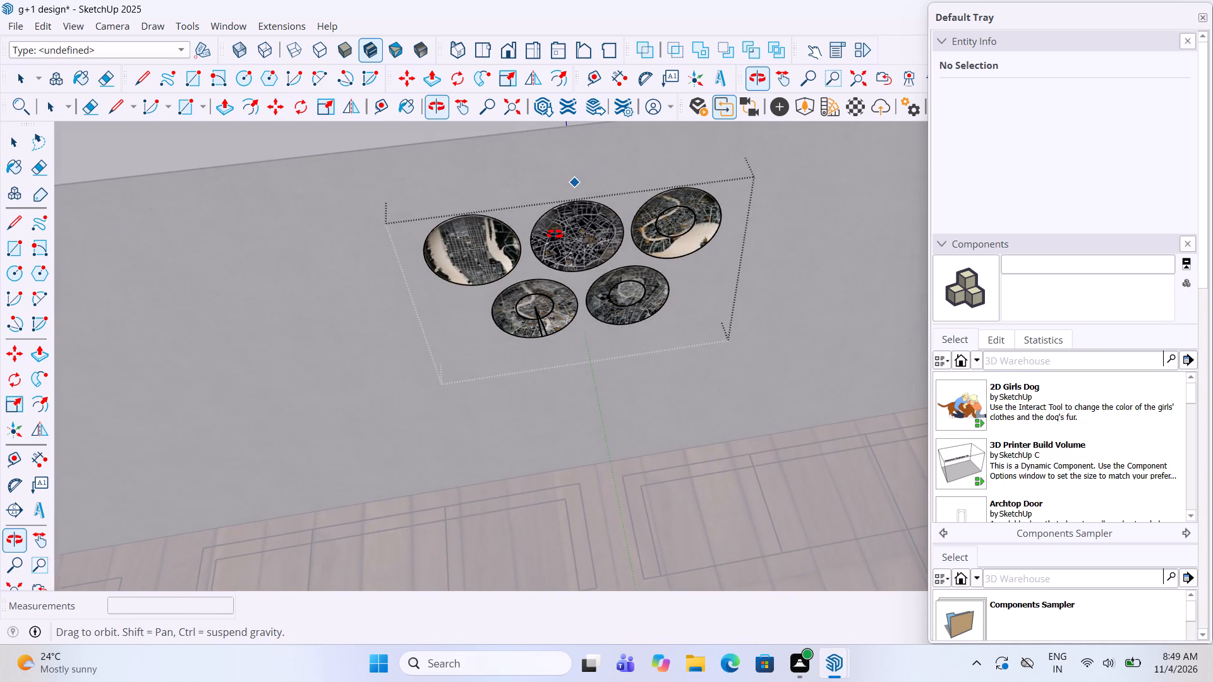
middle_click_drag(555, 234, 555, 236)
scroll(526, 335, "down", 15)
key("space")
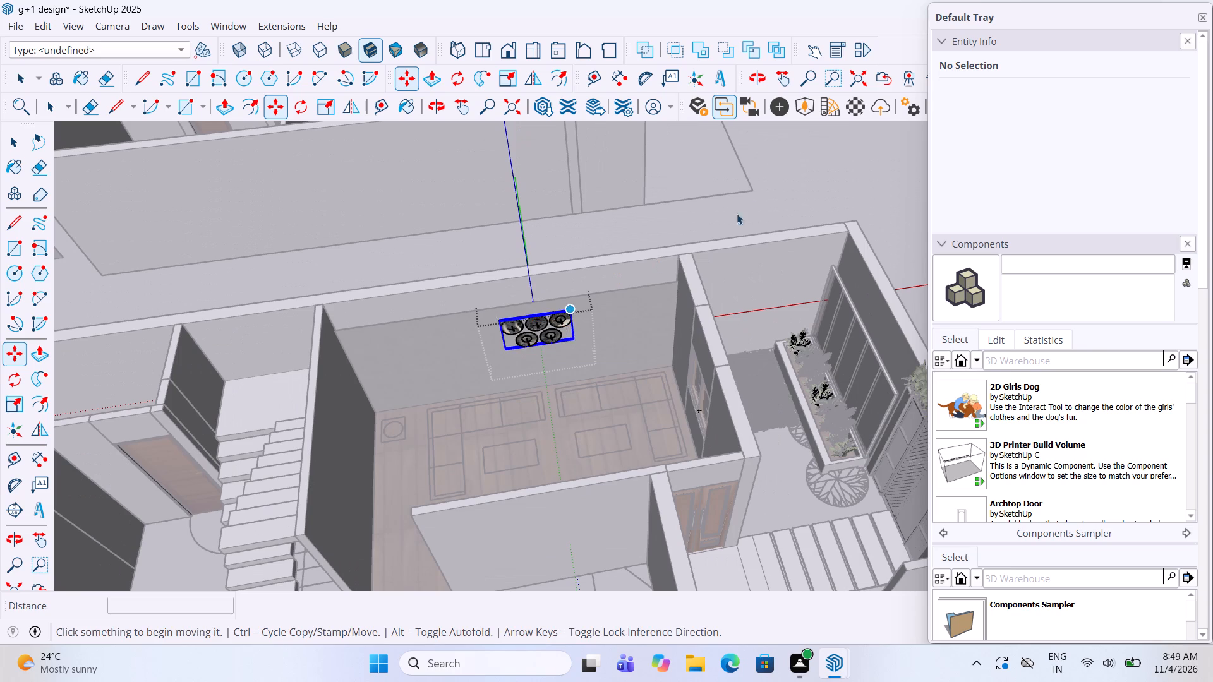
double_click(768, 195)
Delete the two leftover framed pieces lying on the ground outside the ground-floor plan.
middle_click_drag(759, 203, 682, 161)
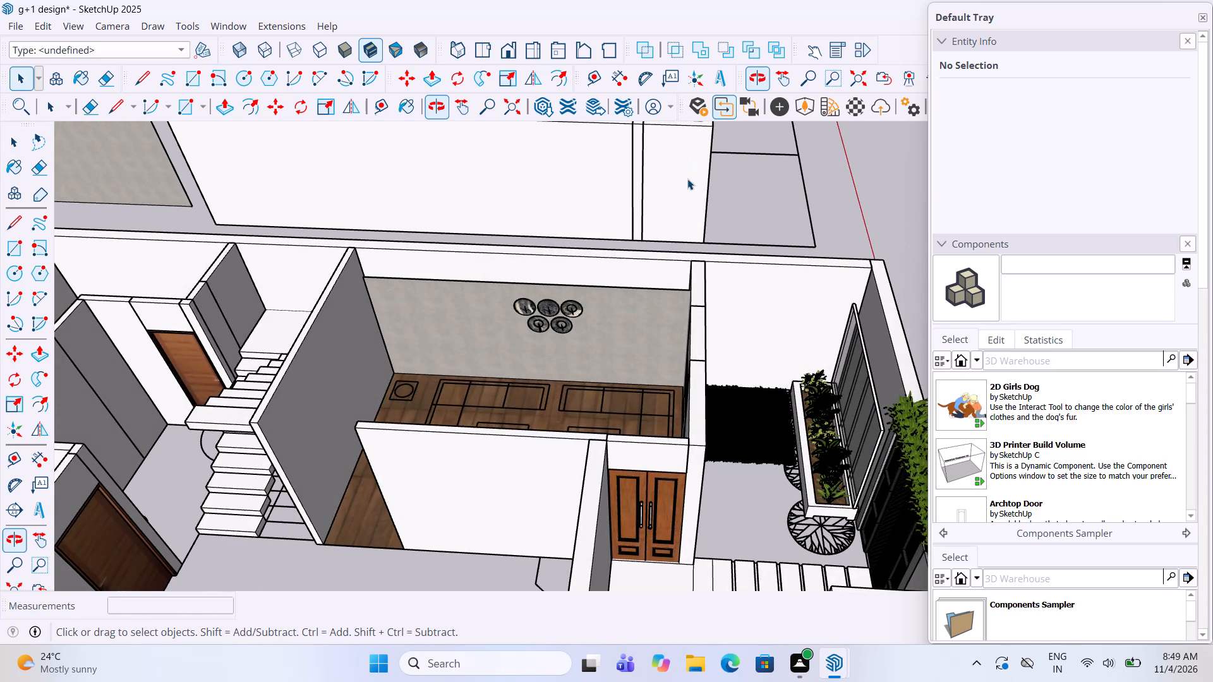
scroll(687, 179, "down", 5)
middle_click_drag(687, 196, 811, 292)
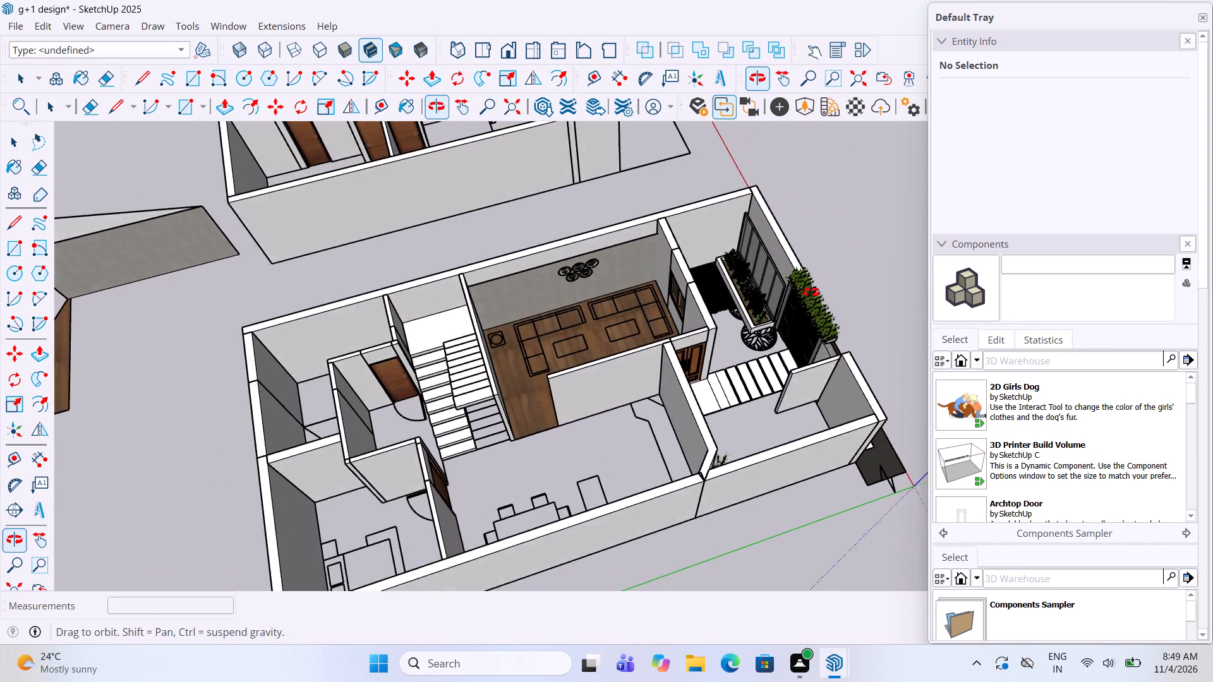
middle_click_drag(811, 292, 317, 349)
middle_click_drag(353, 335, 668, 280)
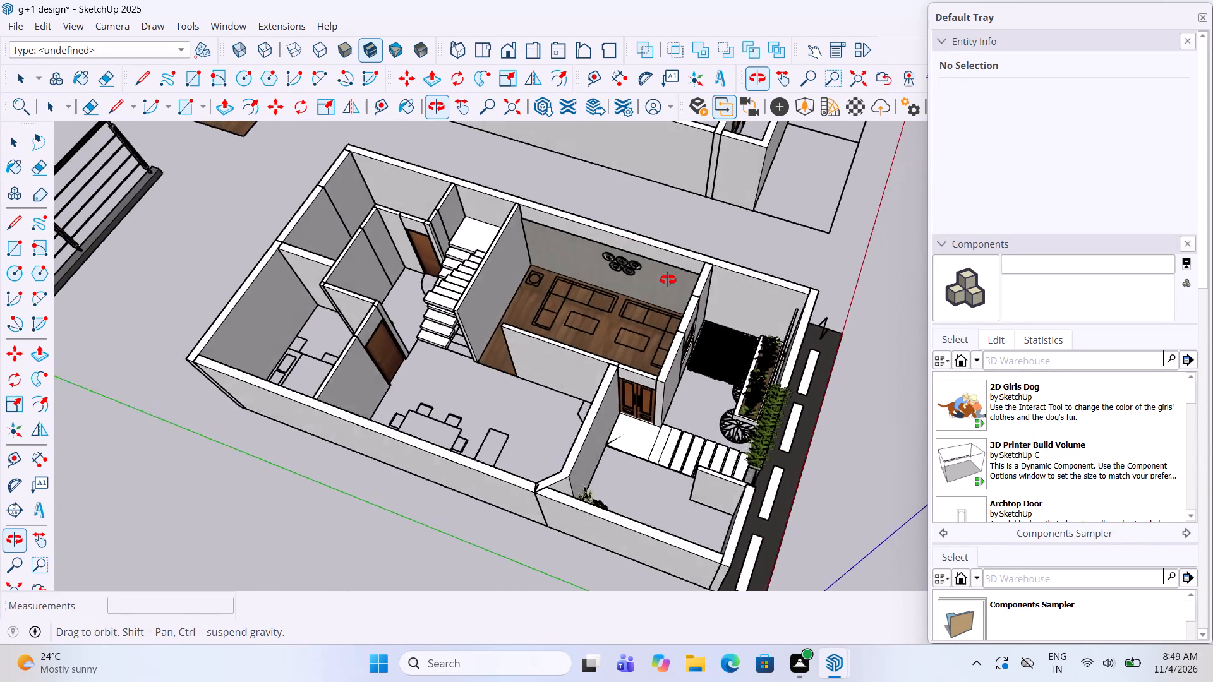
middle_click_drag(668, 280, 678, 273)
scroll(678, 273, "down", 5)
left_click(503, 532)
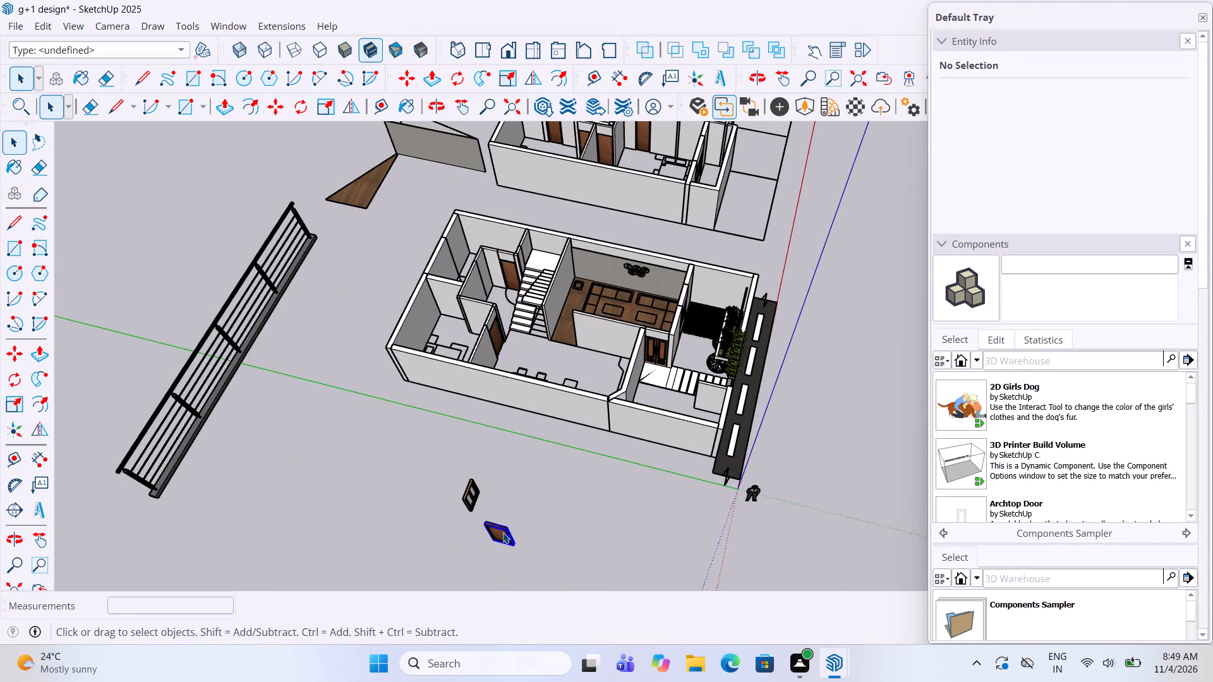
key("Delete")
left_click(468, 497)
key("Delete")
Open the loose black railing's group and move the railing to the front corner of the upper-floor plan's open balcony.
middle_click_drag(570, 420, 557, 416)
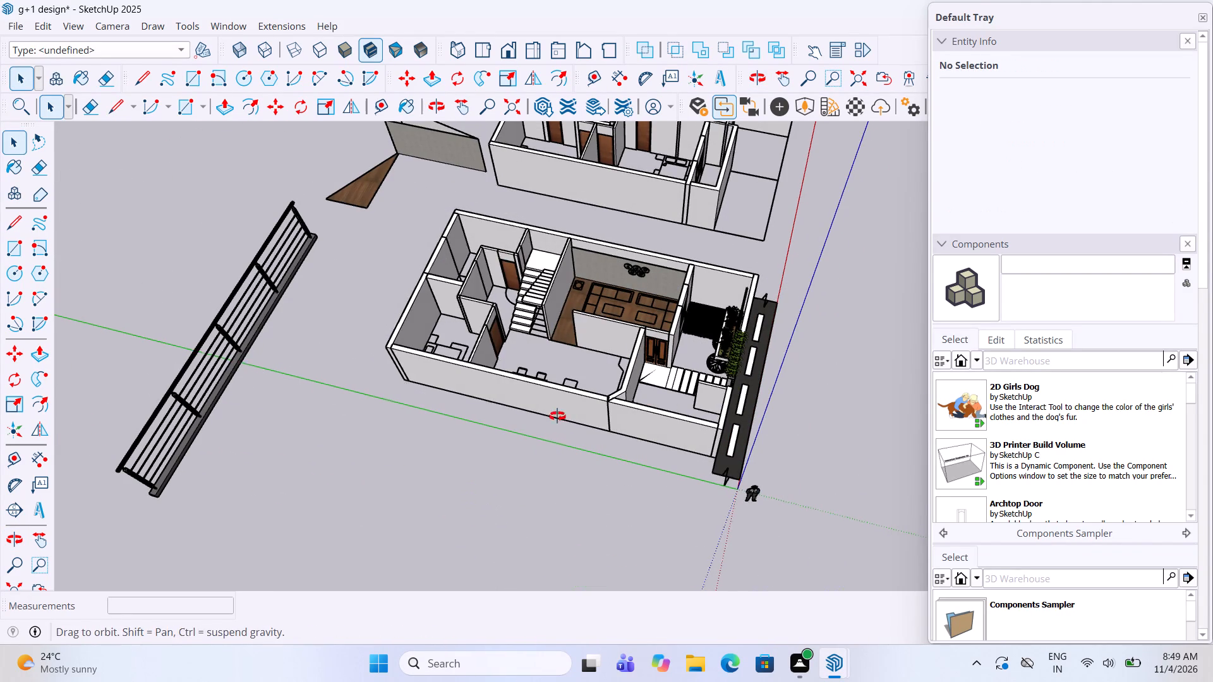
middle_click_drag(557, 416, 381, 409)
double_click(310, 189)
key("m")
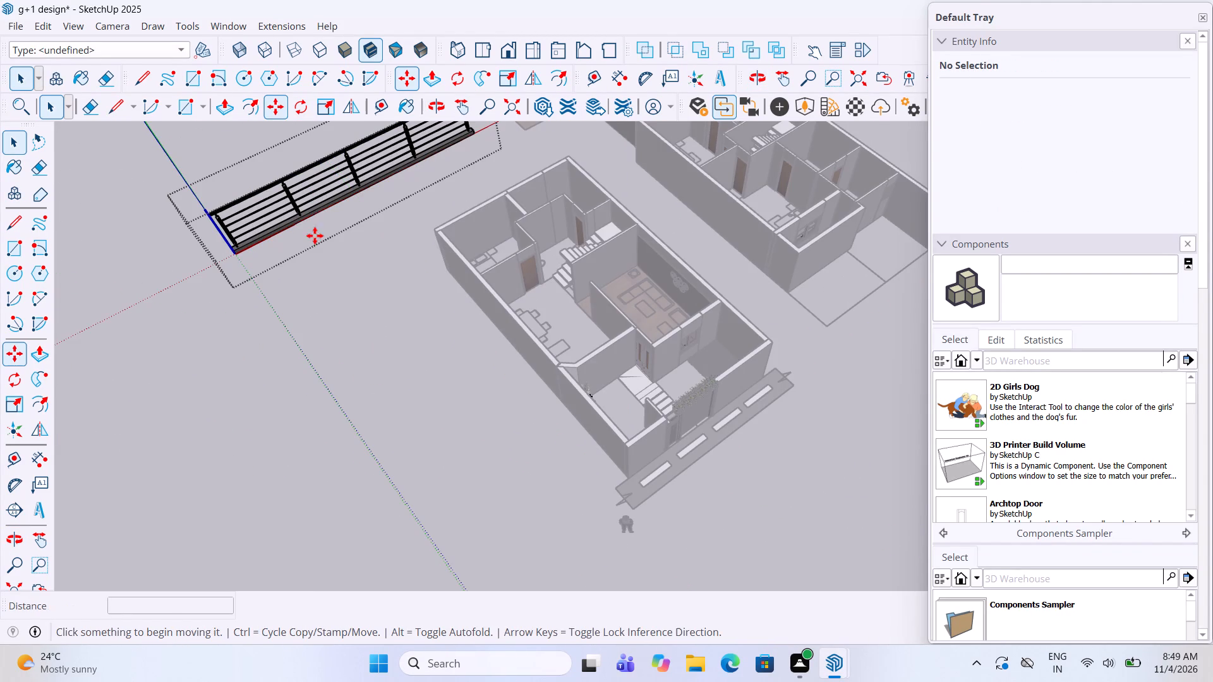
left_click(232, 257)
scroll(177, 407, "down", 4)
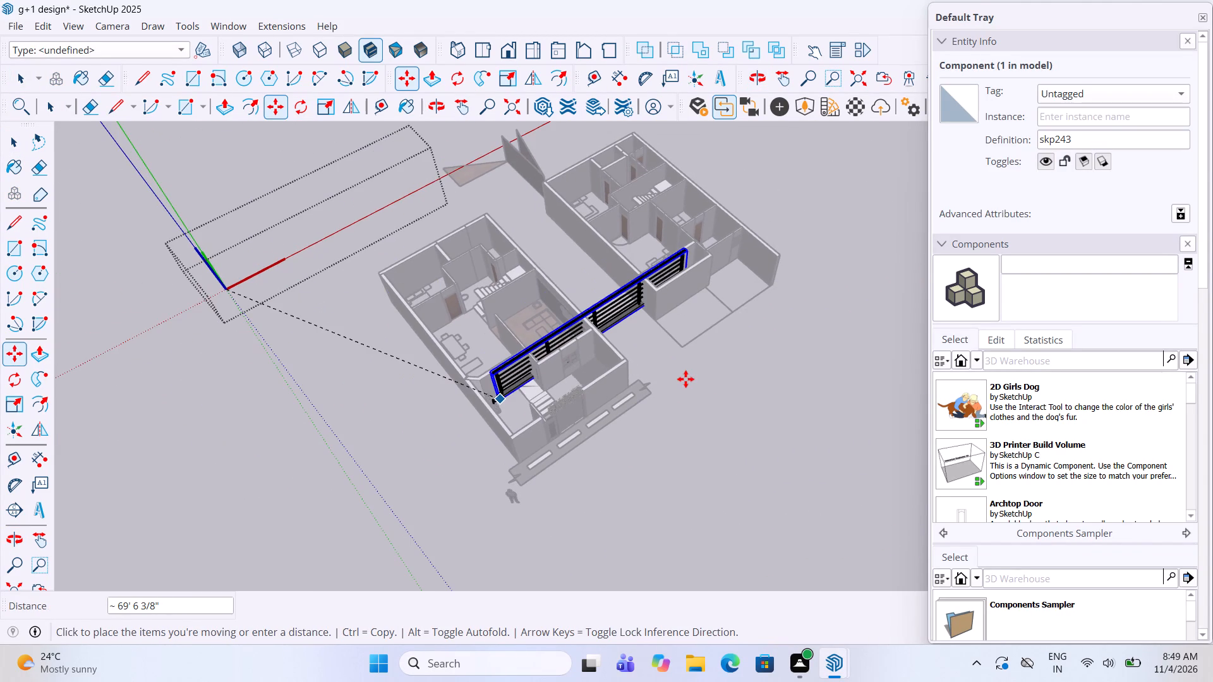
scroll(687, 379, "up", 5)
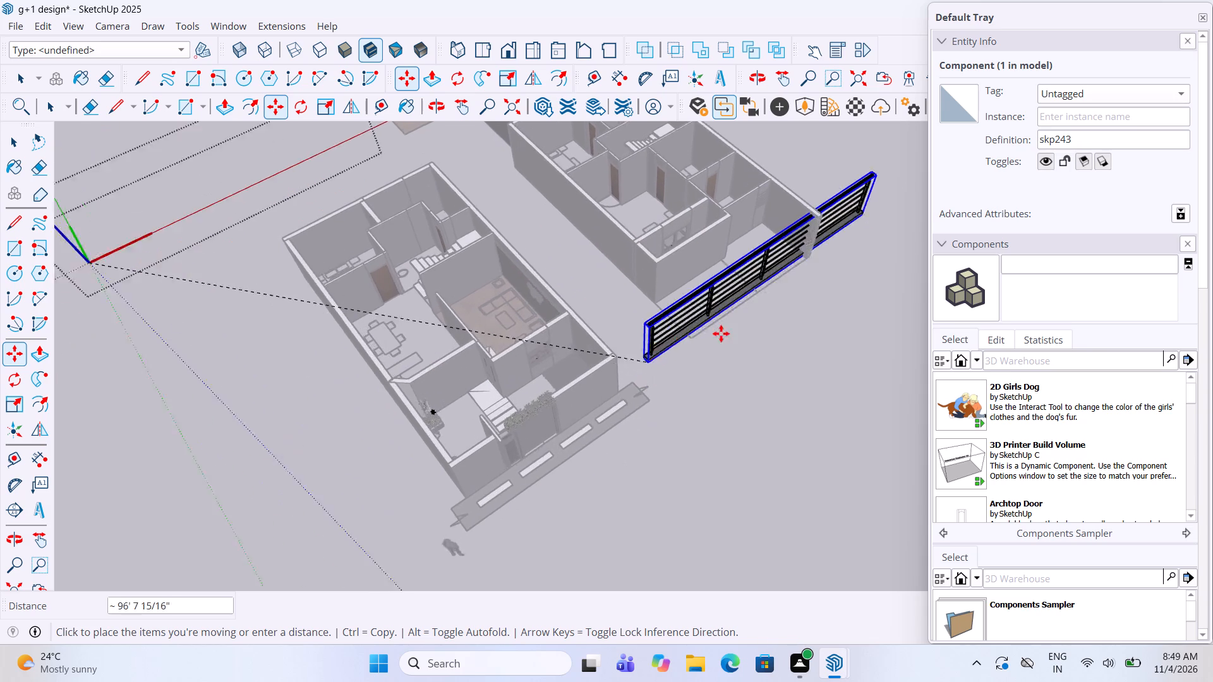
scroll(721, 333, "up", 5)
left_click(679, 340)
scroll(462, 400, "down", 6)
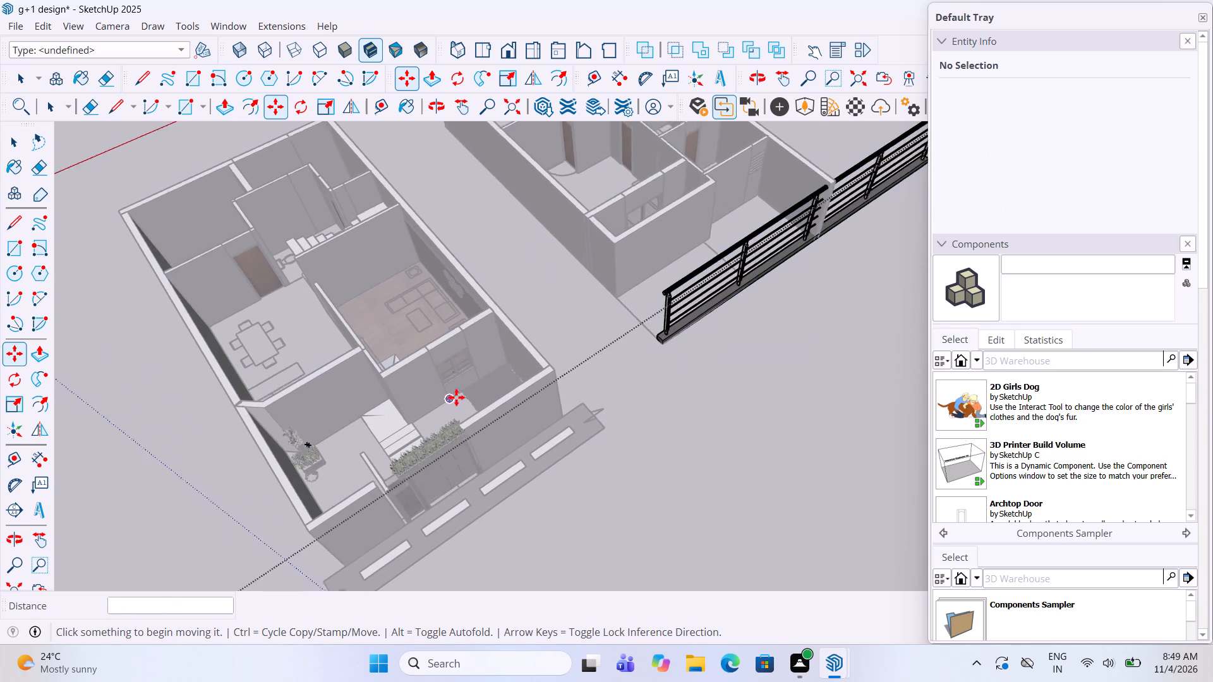
Scale the railing lengthwise so it spans only the open balcony's front edge, ending at the outer side wall.
scroll(456, 397, "down", 8)
middle_click_drag(649, 331, 490, 191)
scroll(651, 258, "up", 4)
scroll(751, 340, "up", 4)
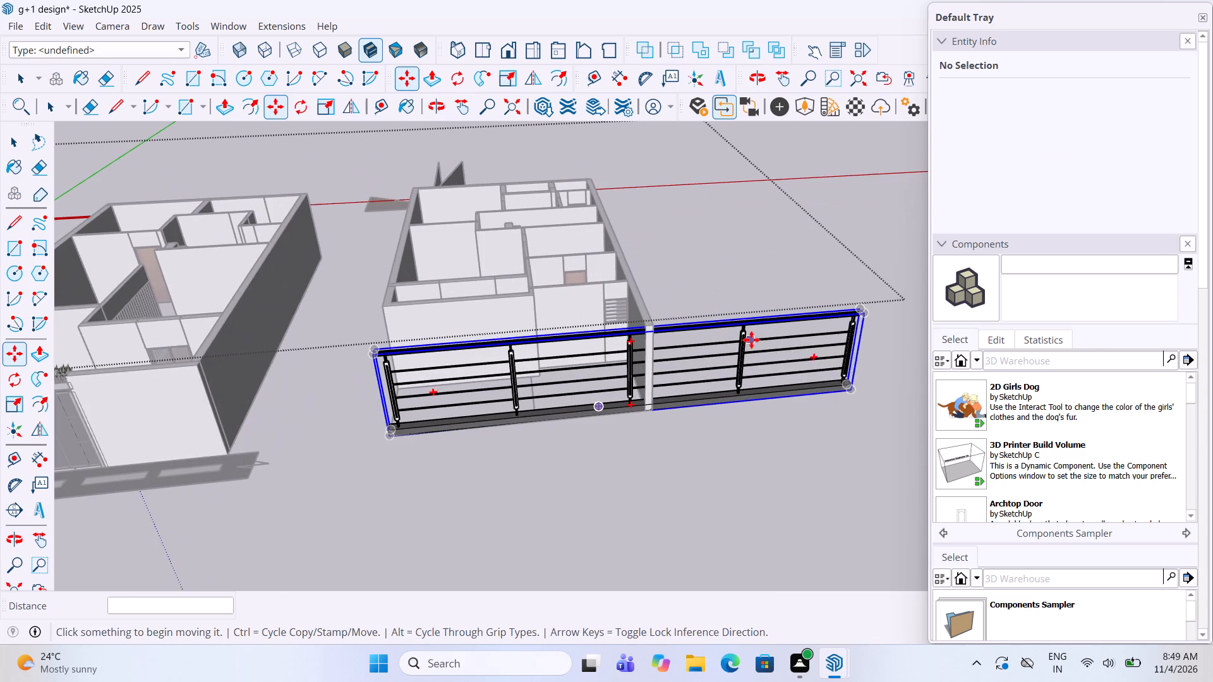
key("s")
key("s")
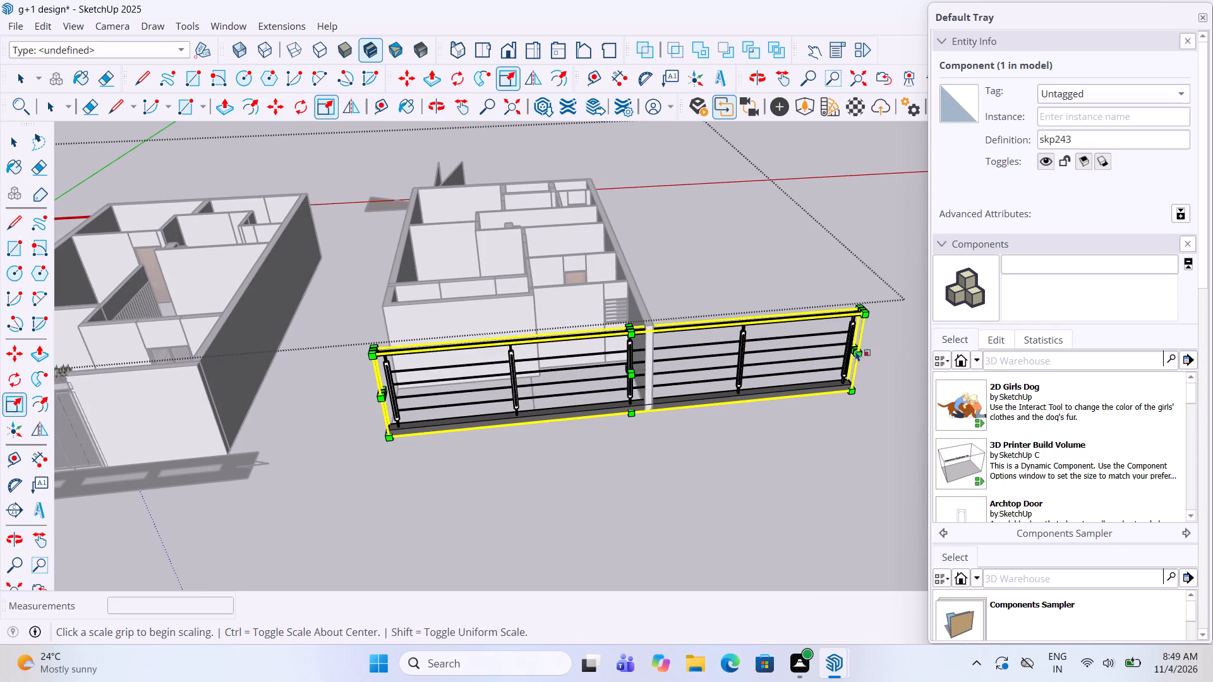
left_click_drag(854, 345, 646, 368)
scroll(496, 318, "up", 4)
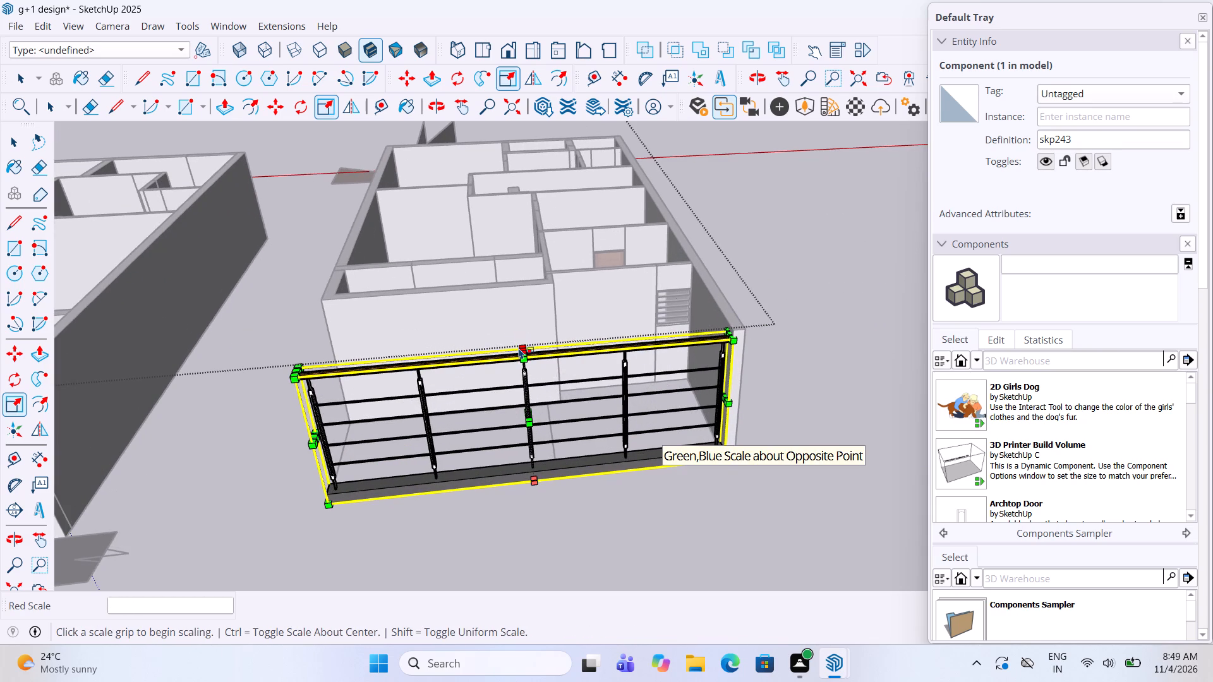
Scale the front railing down in height from its top to form a low balcony railing.
left_click_drag(519, 348, 531, 376)
key("ctrl+z")
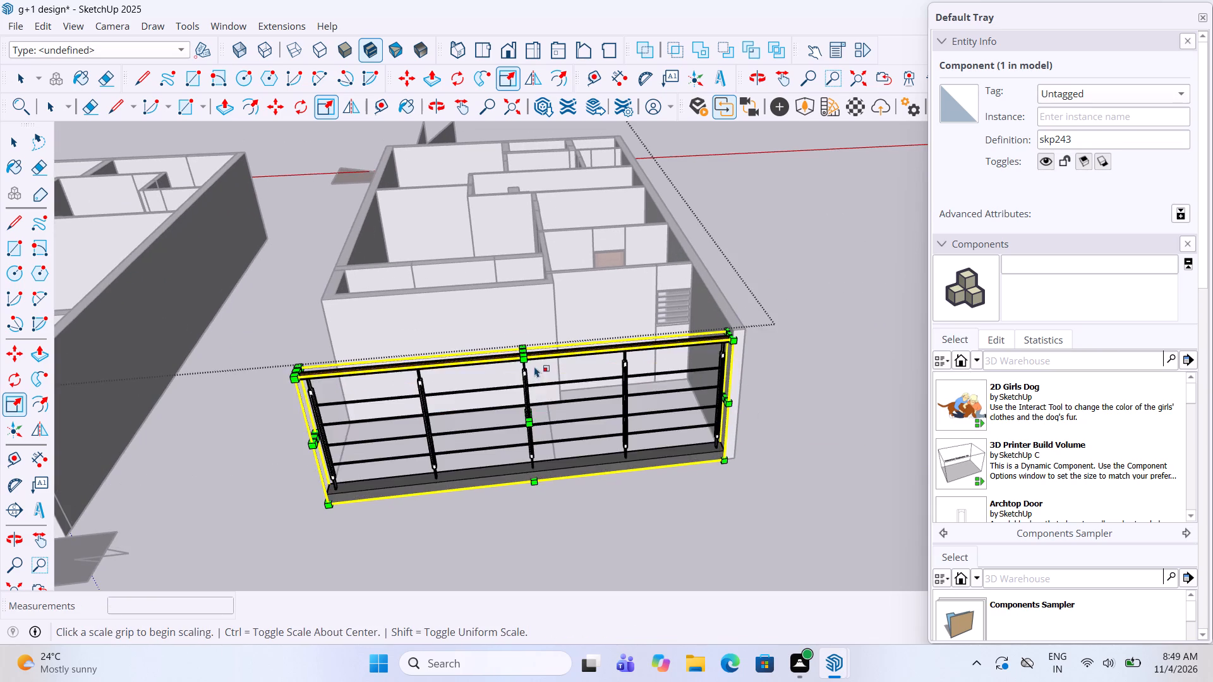
middle_click_drag(534, 366, 536, 427)
scroll(536, 426, "up", 3)
left_click_drag(520, 456, 524, 474)
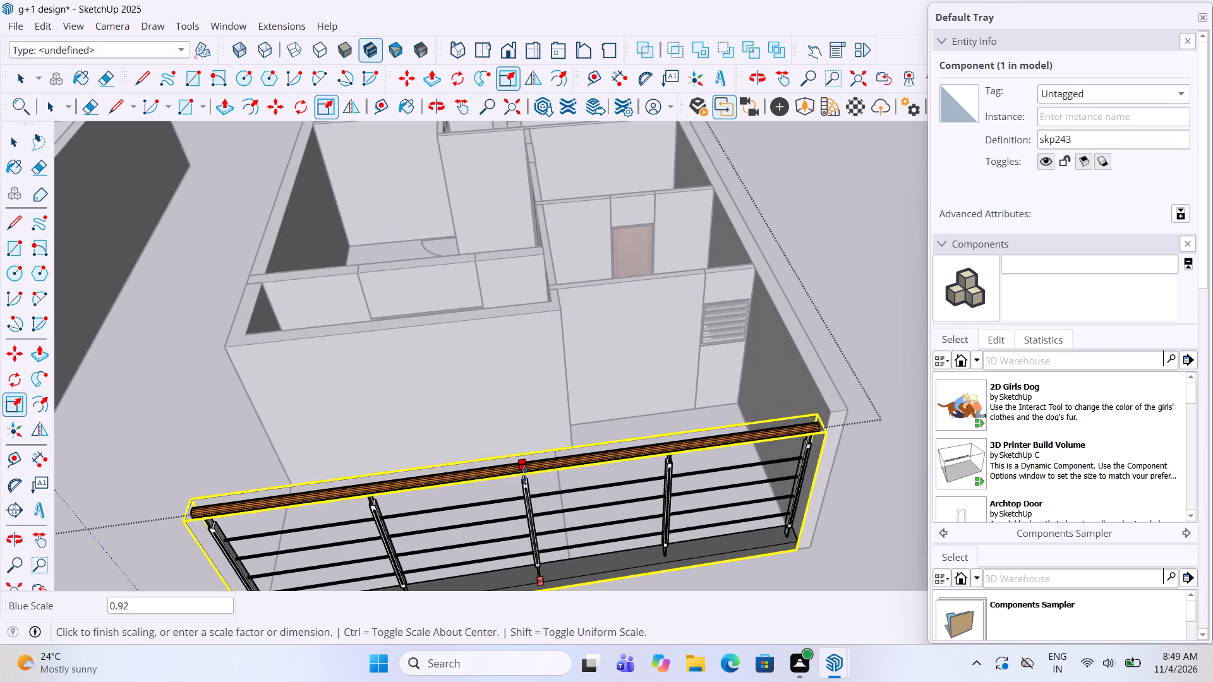
left_click_drag(524, 474, 530, 534)
scroll(717, 396, "down", 4)
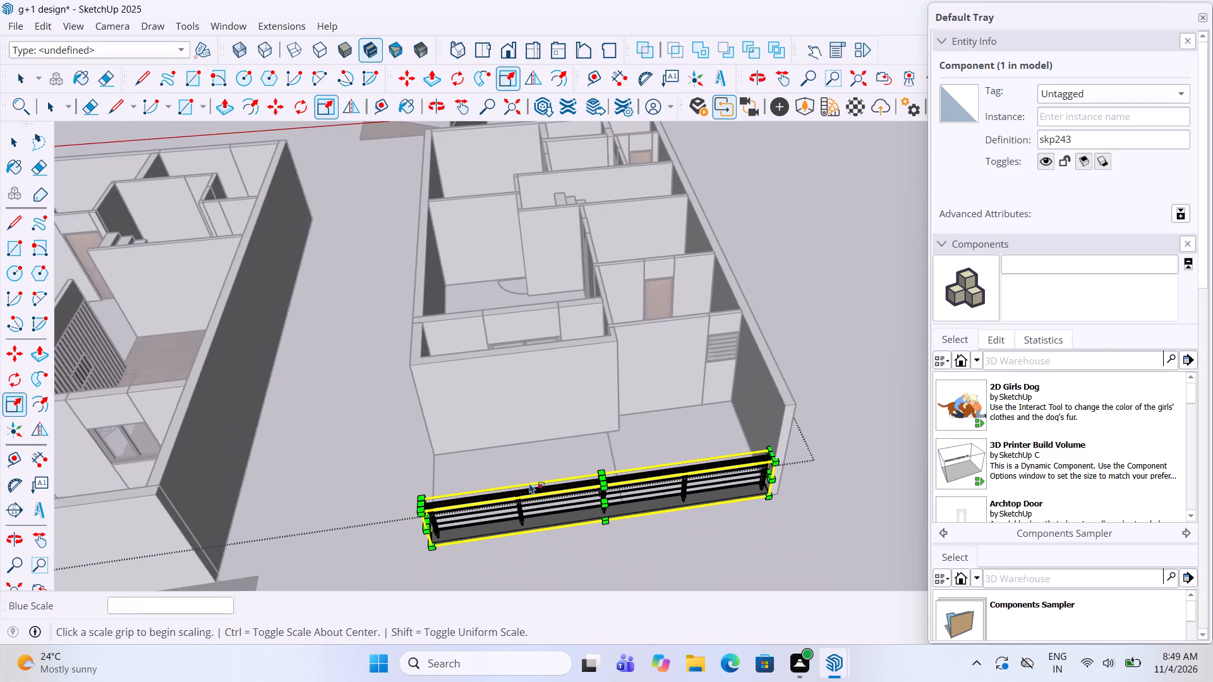
Scale the front railing slightly thinner from its balcony-facing side and close its group.
middle_click_drag(529, 482, 668, 462)
key("space")
scroll(534, 421, "down", 5)
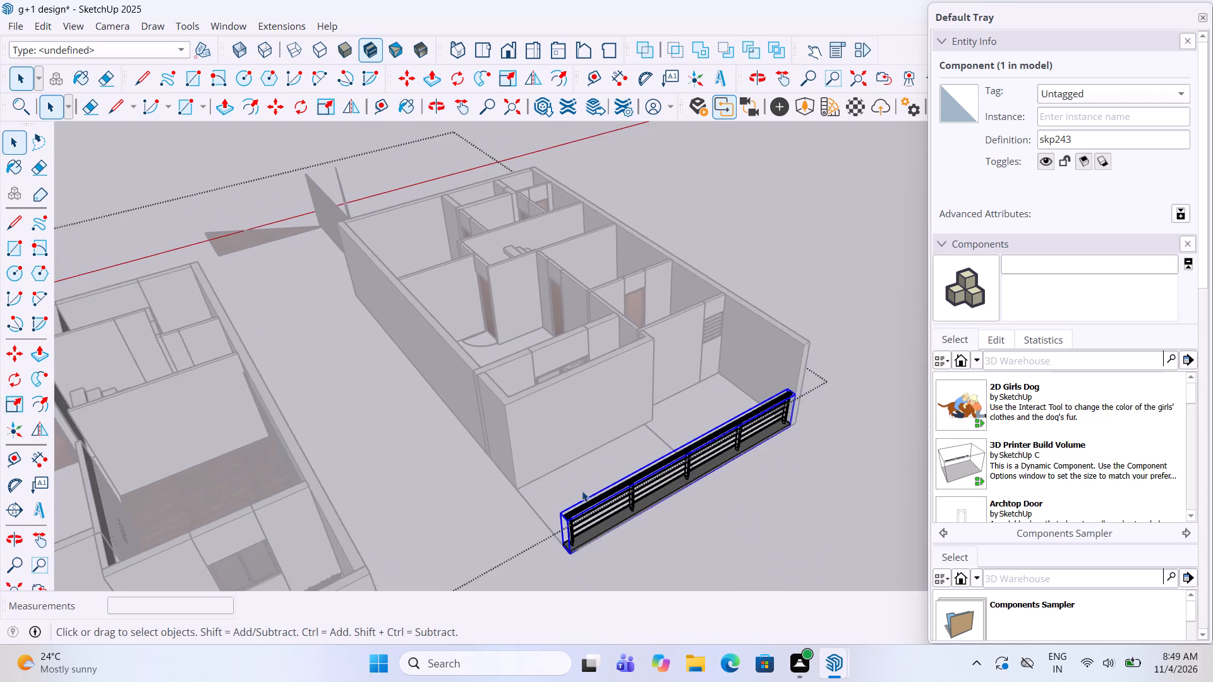
scroll(582, 491, "up", 4)
middle_click_drag(573, 486, 781, 525)
scroll(887, 337, "up", 4)
key("s")
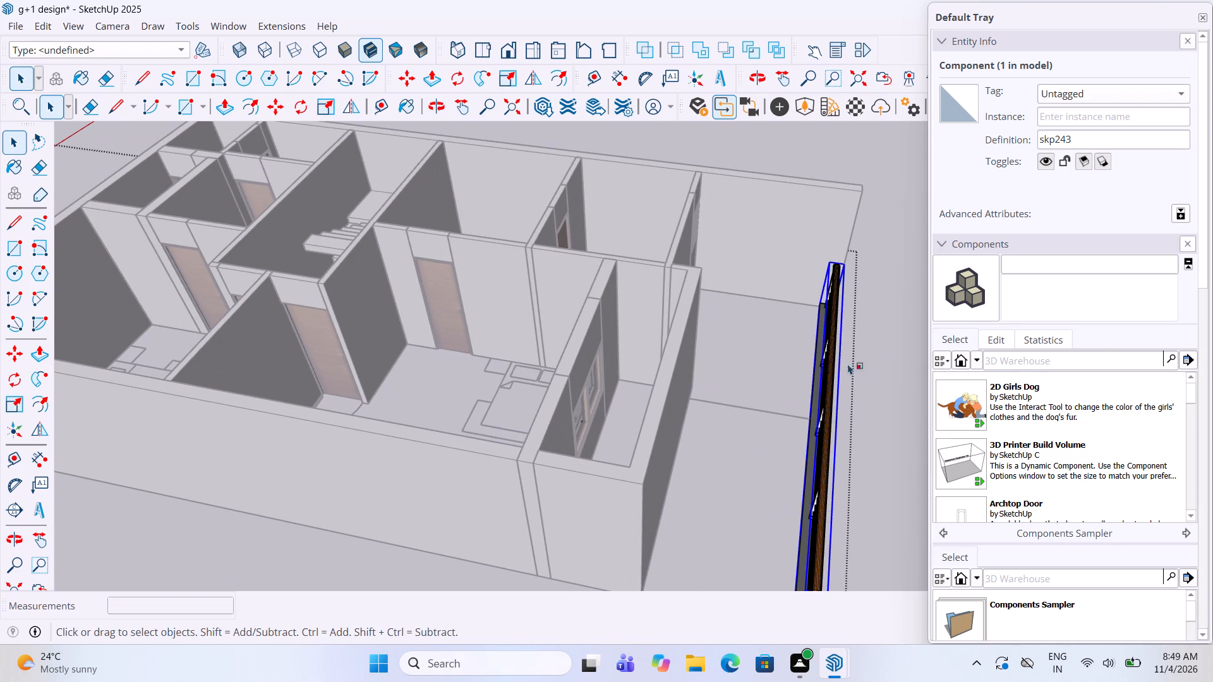
left_click_drag(819, 421, 828, 423)
scroll(427, 354, "down", 4)
middle_click_drag(502, 371, 113, 284)
key("space")
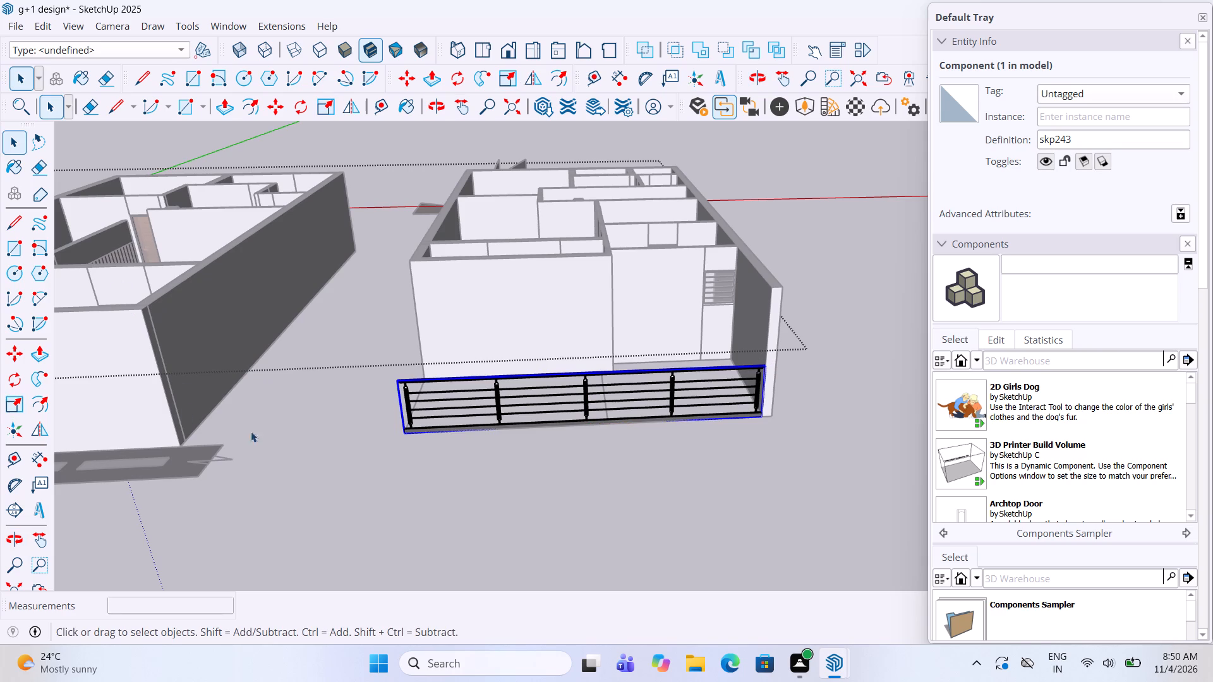
left_click(389, 441)
middle_click_drag(631, 217, 705, 340)
scroll(695, 351, "down", 6)
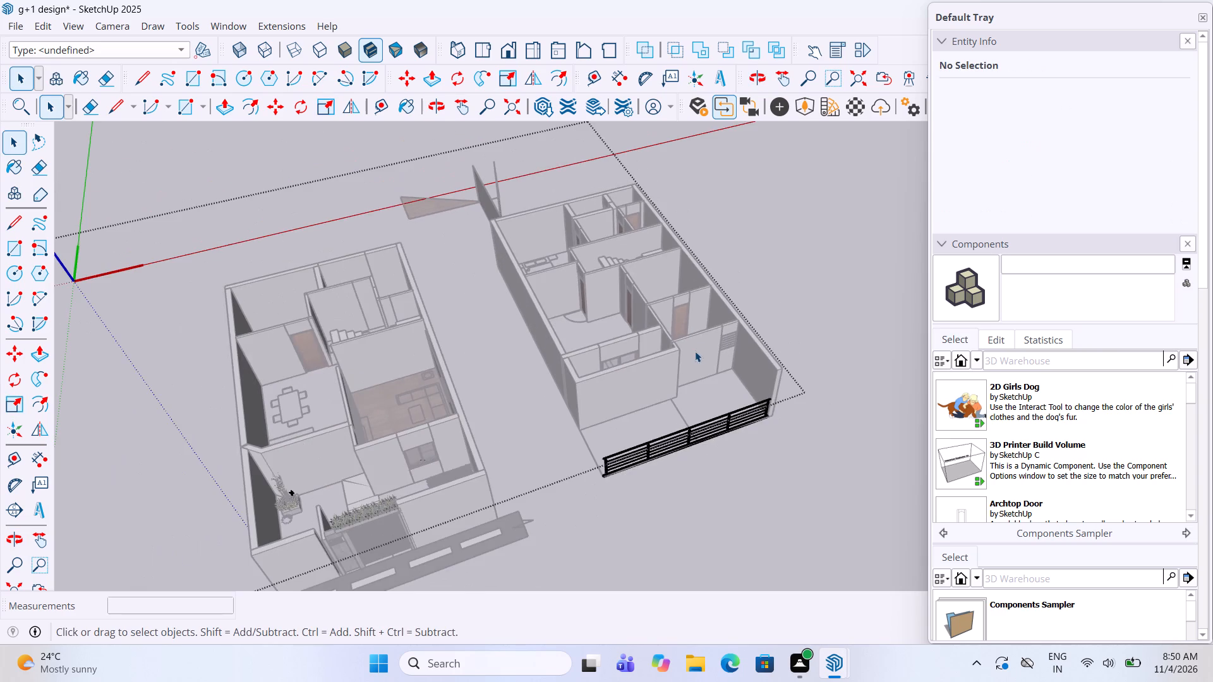
middle_click_drag(701, 344, 708, 366)
left_click(878, 194)
Copy the front railing about 9' outward, in front of the upper-floor balcony.
scroll(707, 451, "up", 4)
left_click(697, 433)
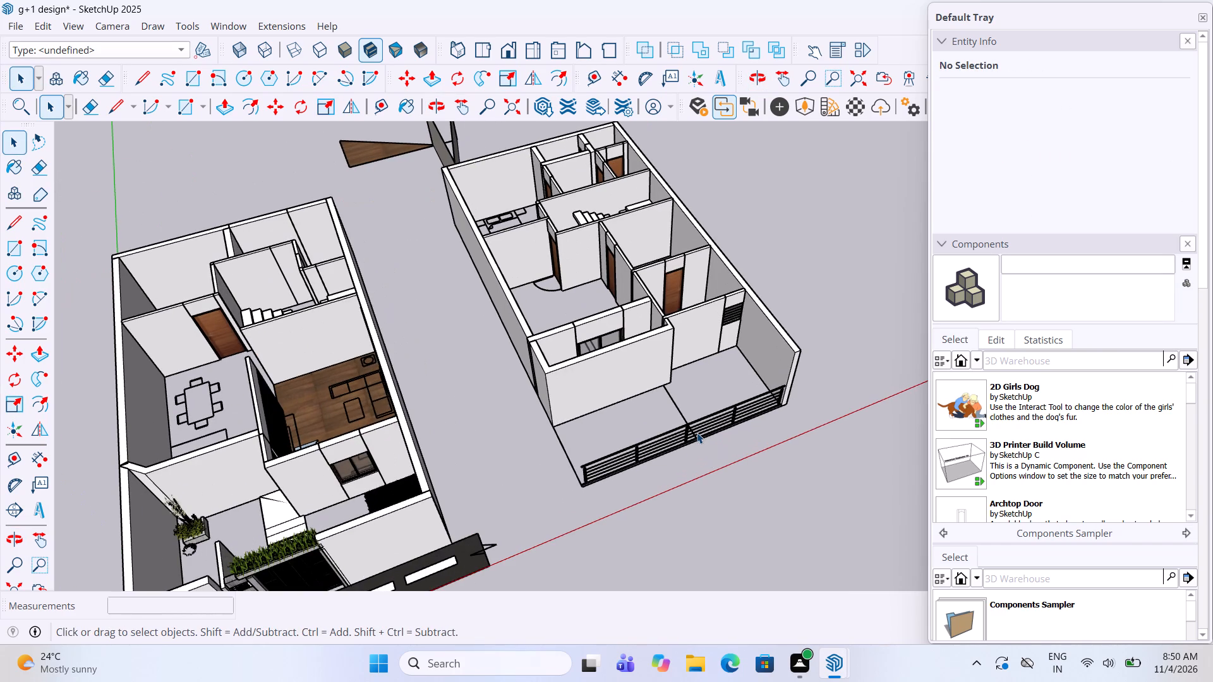
key("m")
left_click(697, 433, "ctrl")
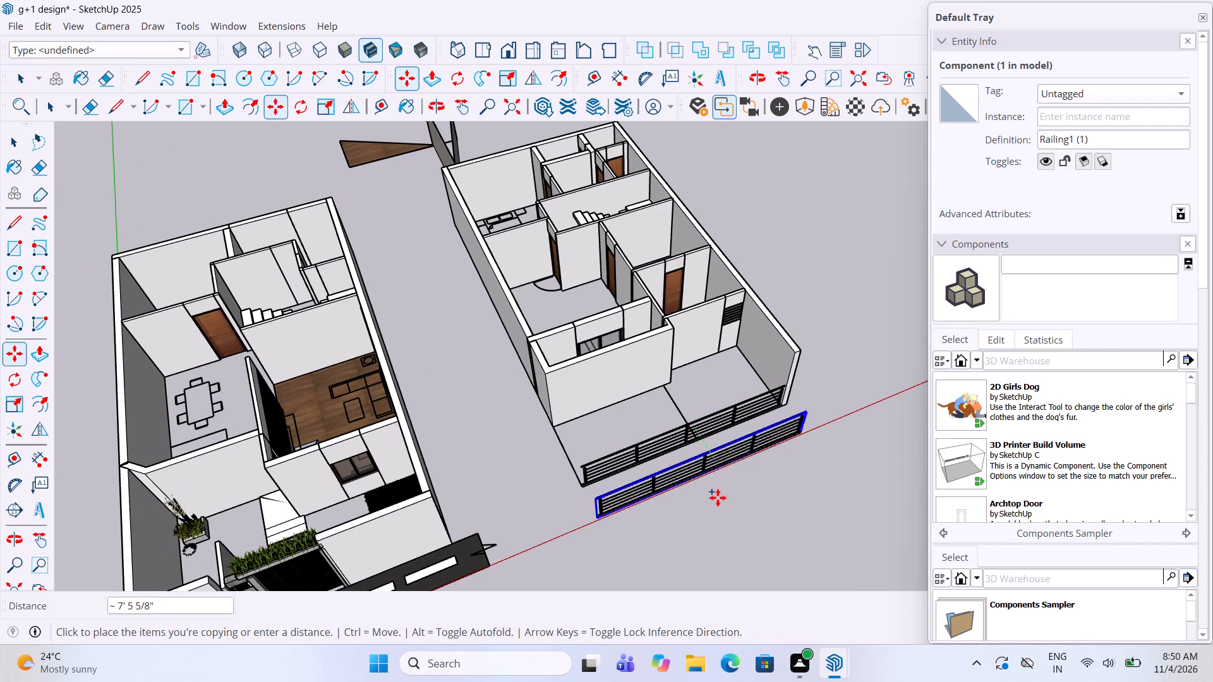
left_click(718, 499)
Rotate the copied railing so it runs perpendicular to the balcony's front railing.
left_click(11, 388)
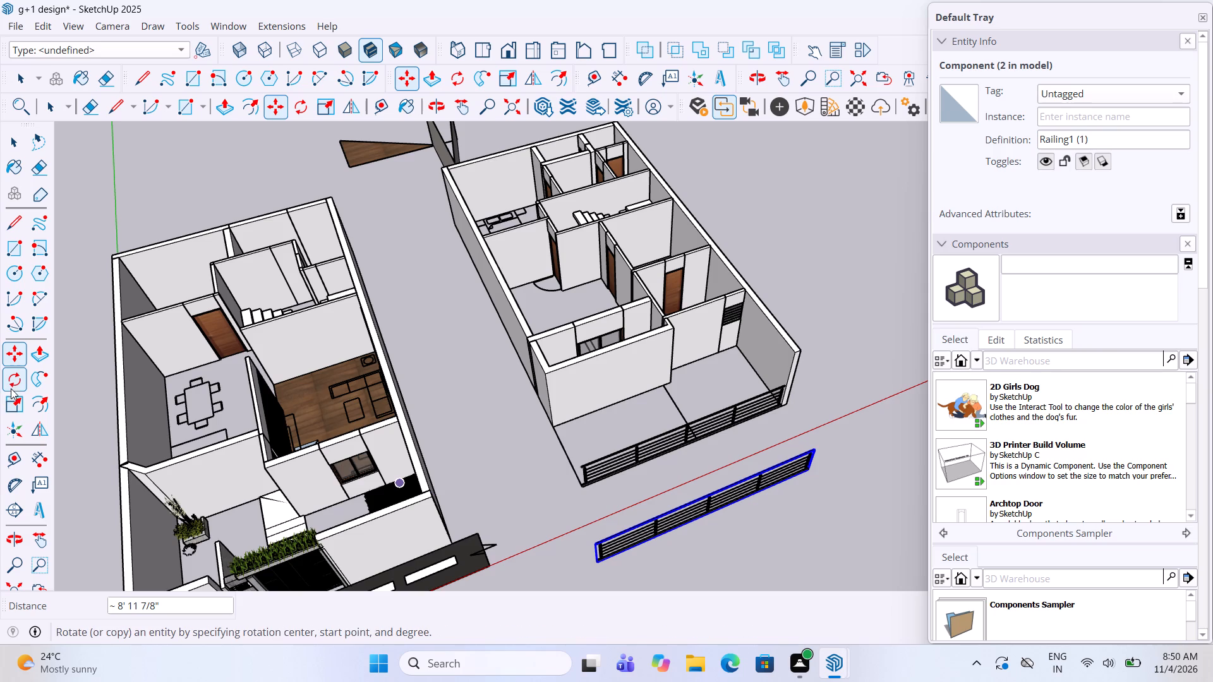
scroll(512, 357, "down", 4)
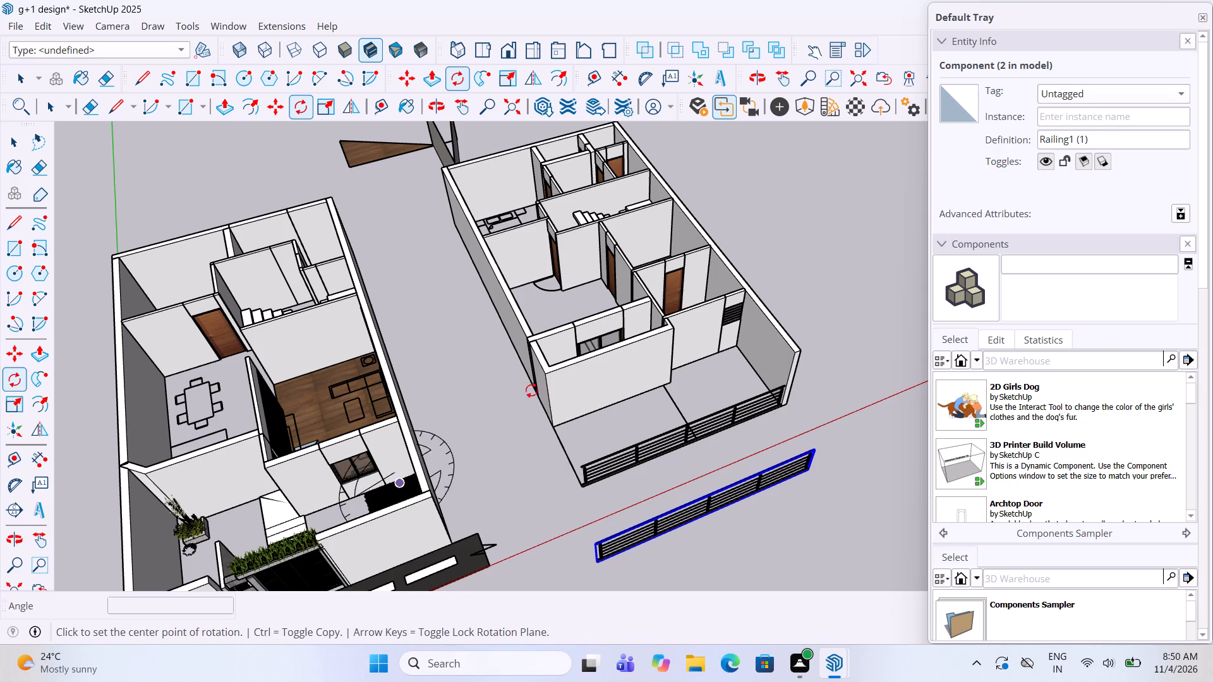
left_click(711, 523)
left_click(735, 517)
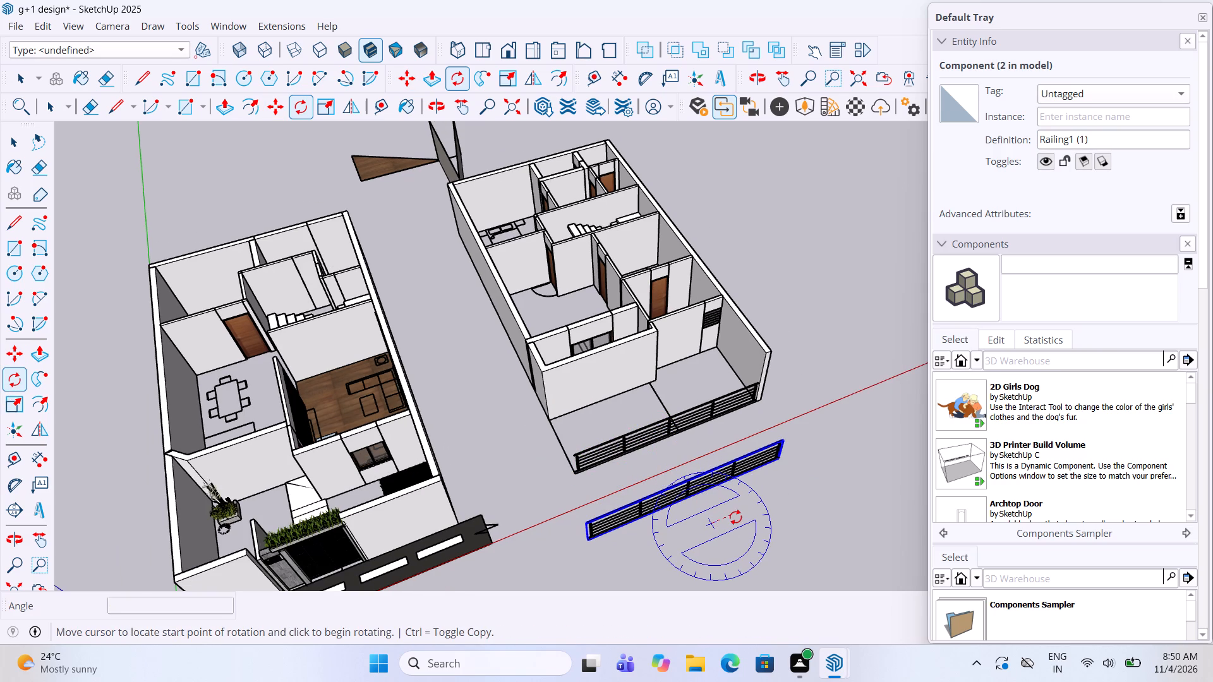
left_click(679, 474)
Move the rotated railing's end about 28' to the balcony's open front corner, meeting the front railing.
scroll(687, 392, "down", 4)
scroll(706, 546, "up", 1)
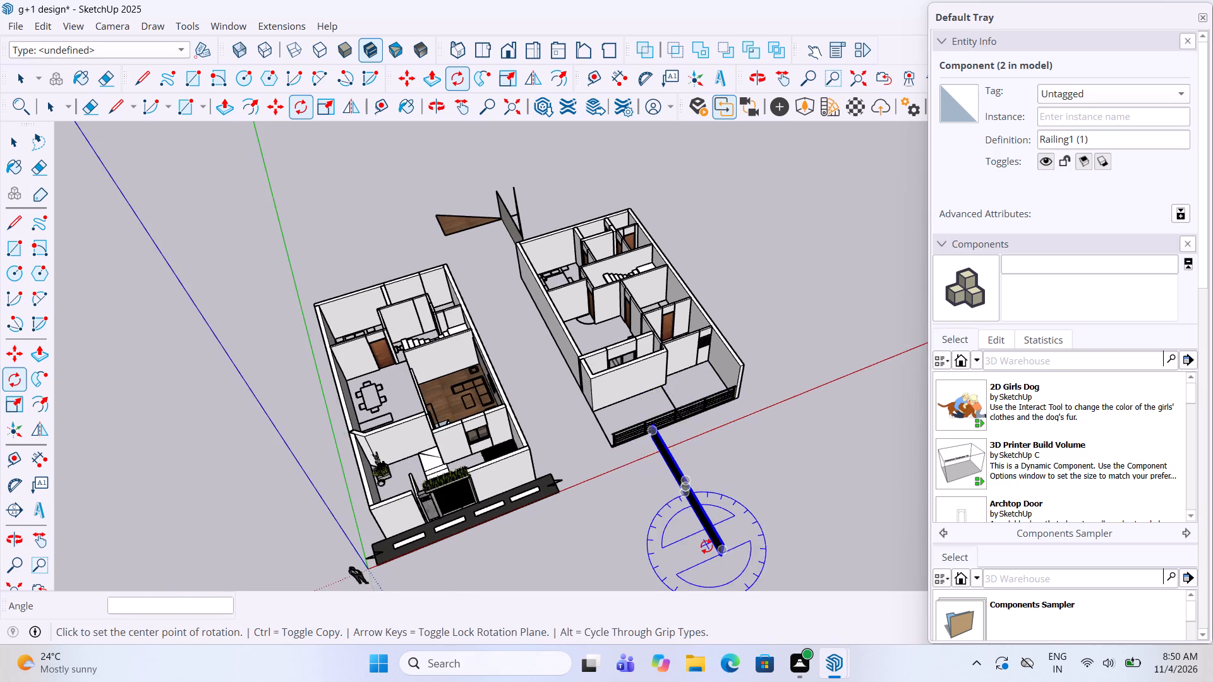
scroll(706, 546, "up", 2)
key("m")
left_click(726, 560)
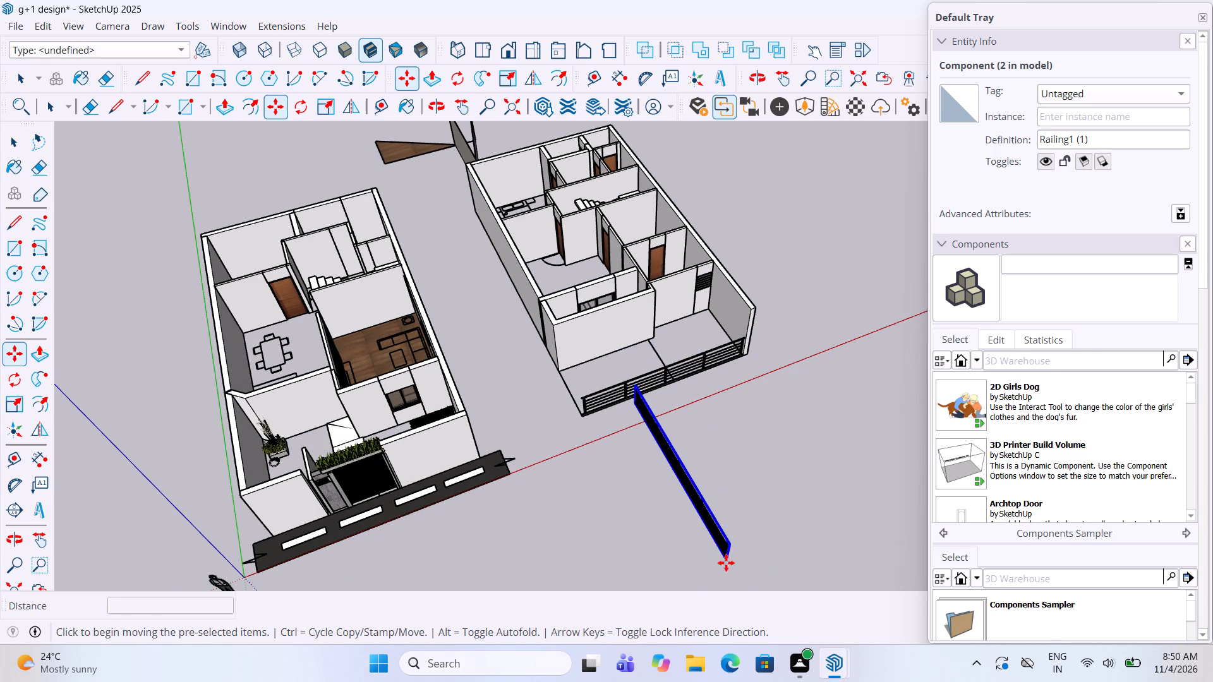
scroll(566, 453, "up", 4)
scroll(596, 401, "up", 4)
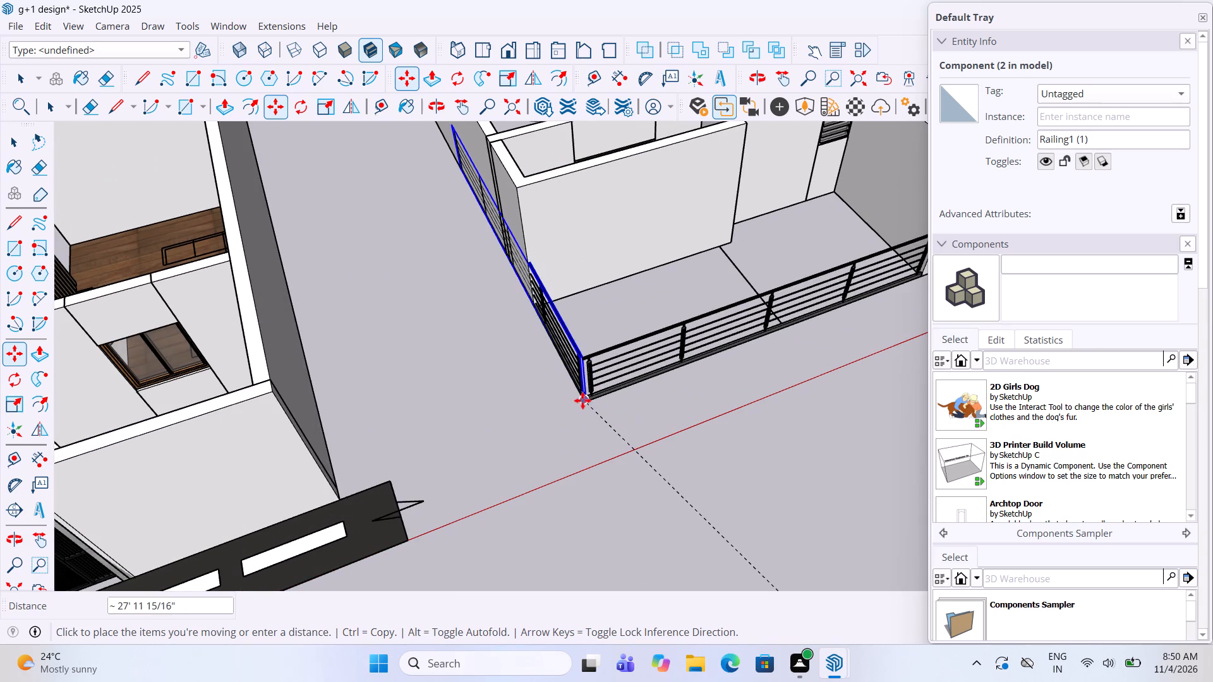
left_click(588, 405)
Shorten the side railing by scaling it lengthwise so it ends at the room's front wall.
scroll(601, 571, "down", 9)
middle_click_drag(529, 268, 634, 263)
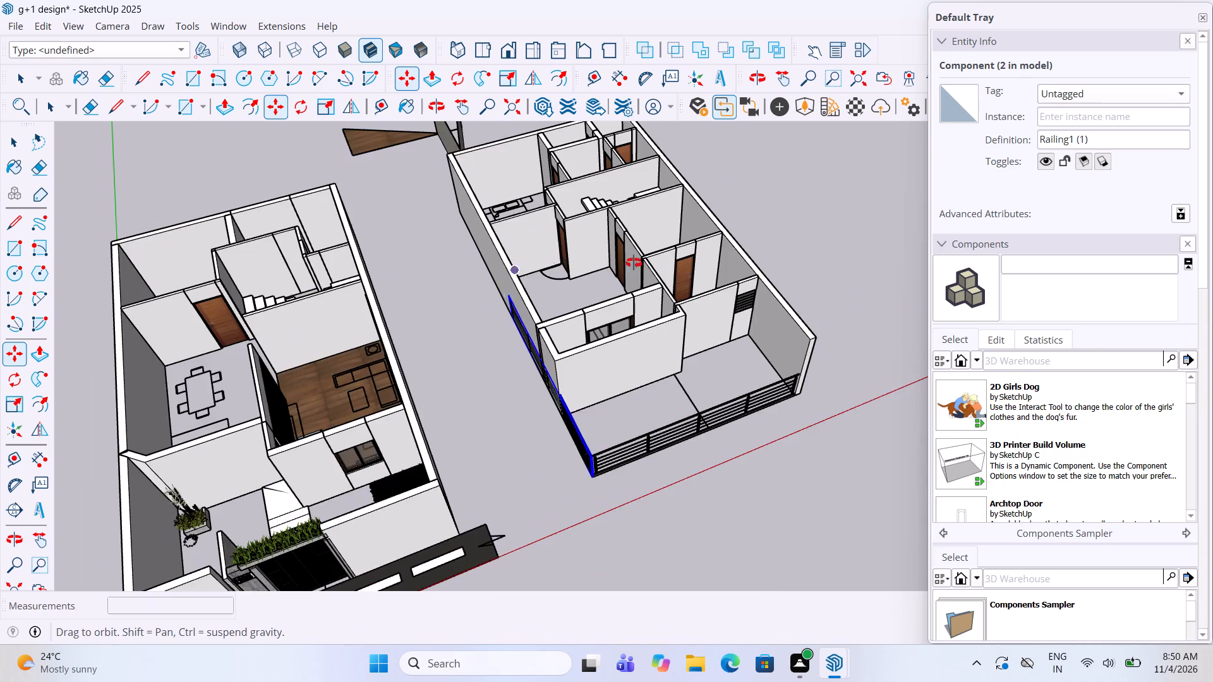
middle_click_drag(634, 263, 886, 277)
scroll(695, 356, "up", 4)
key("s")
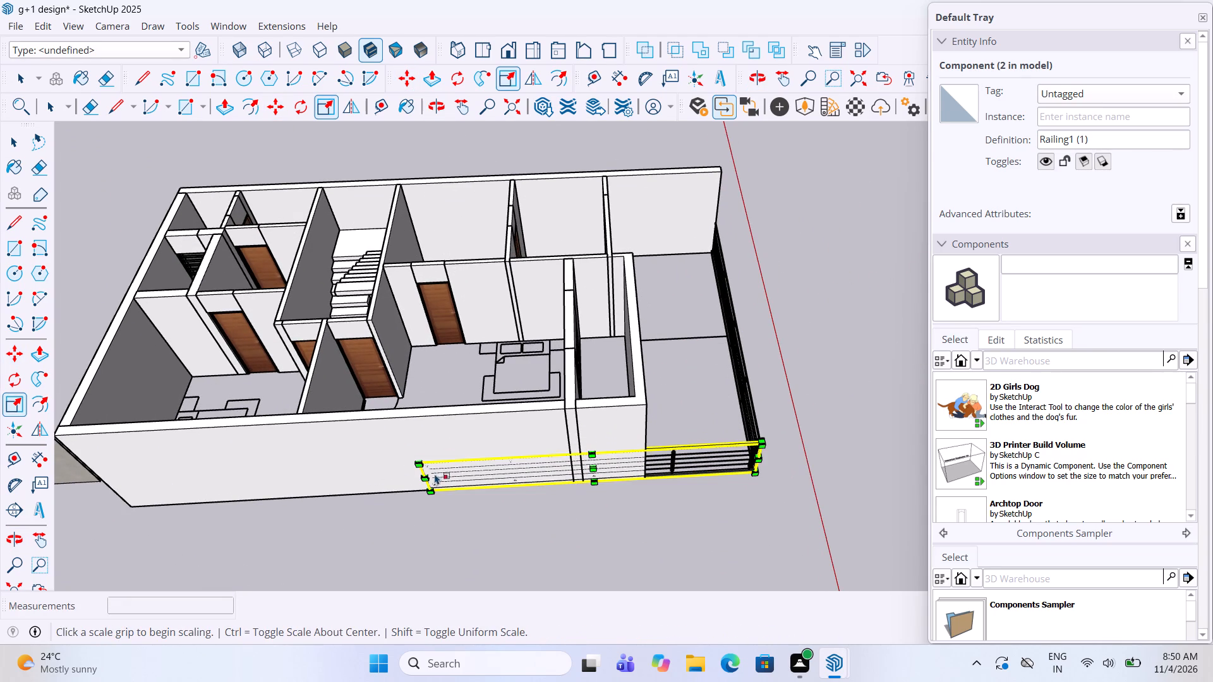
left_click_drag(430, 475, 644, 476)
key("space")
left_click(826, 408)
Import the BEDROOM-2 SketchUp file from Downloads for the ground-floor rear bedroom.
middle_click_drag(826, 408, 391, 458)
scroll(603, 348, "down", 1)
scroll(704, 332, "down", 10)
middle_click_drag(494, 398, 454, 374)
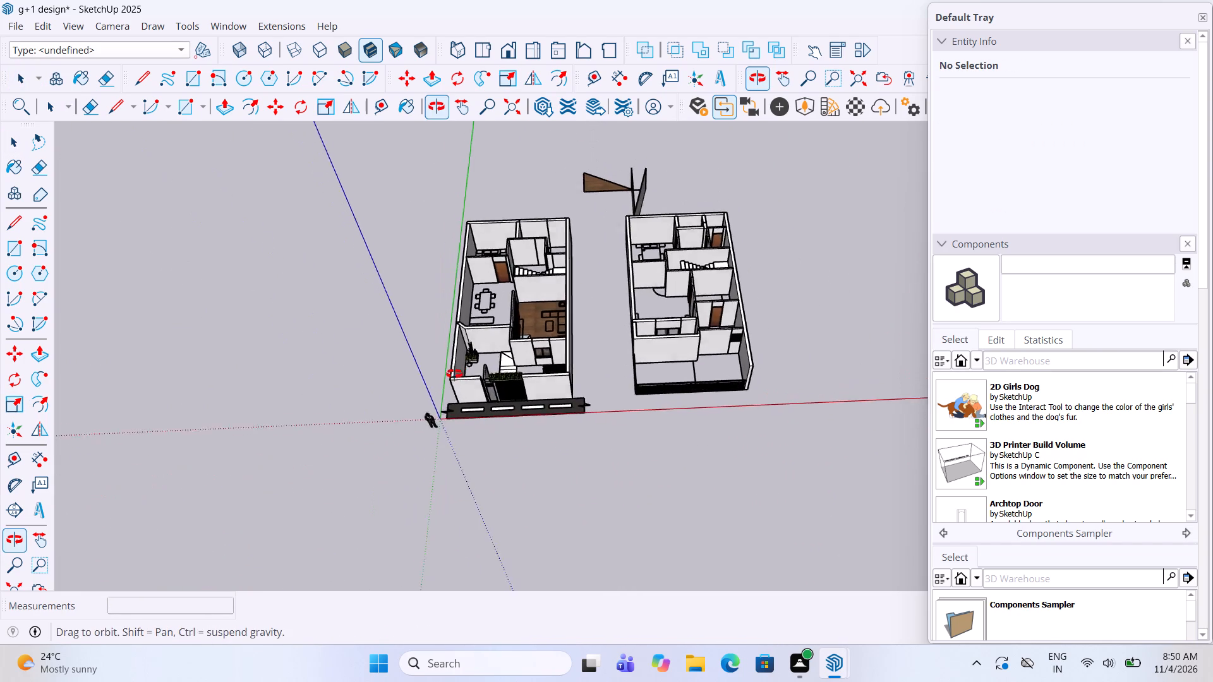
middle_click_drag(454, 374, 455, 371)
scroll(498, 229, "up", 4)
middle_click_drag(498, 227, 480, 222)
scroll(488, 221, "up", 2)
middle_click(488, 221)
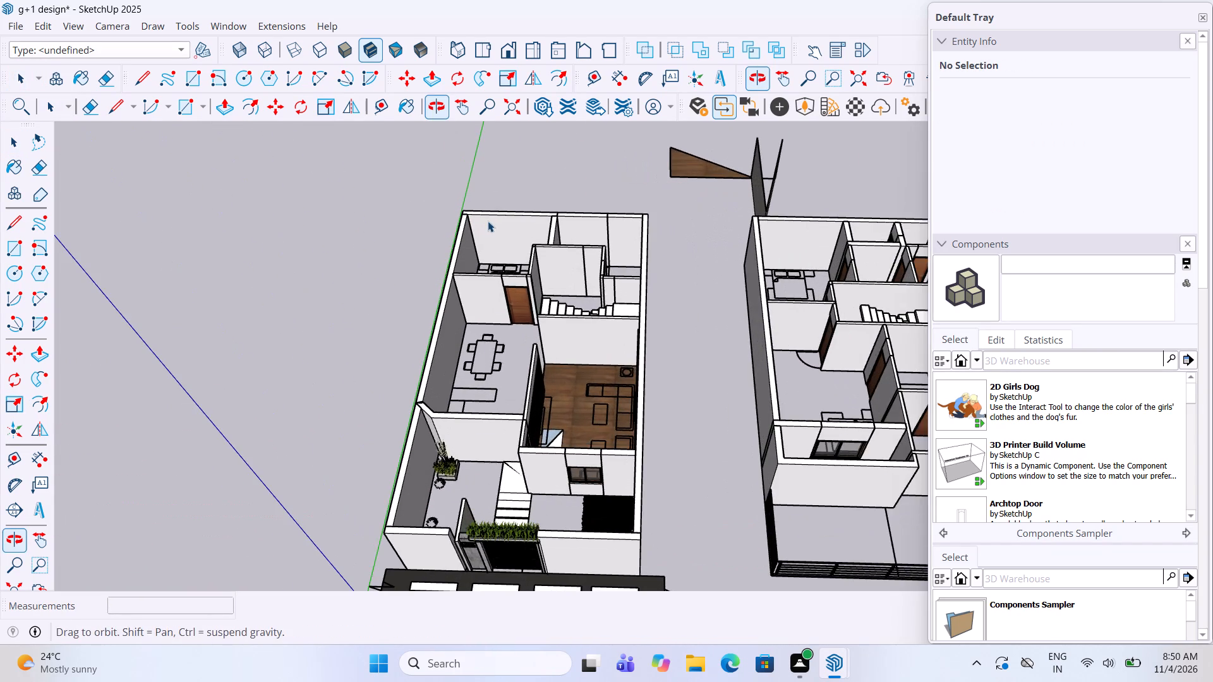
scroll(488, 220, "up", 7)
middle_click_drag(488, 219, 494, 241)
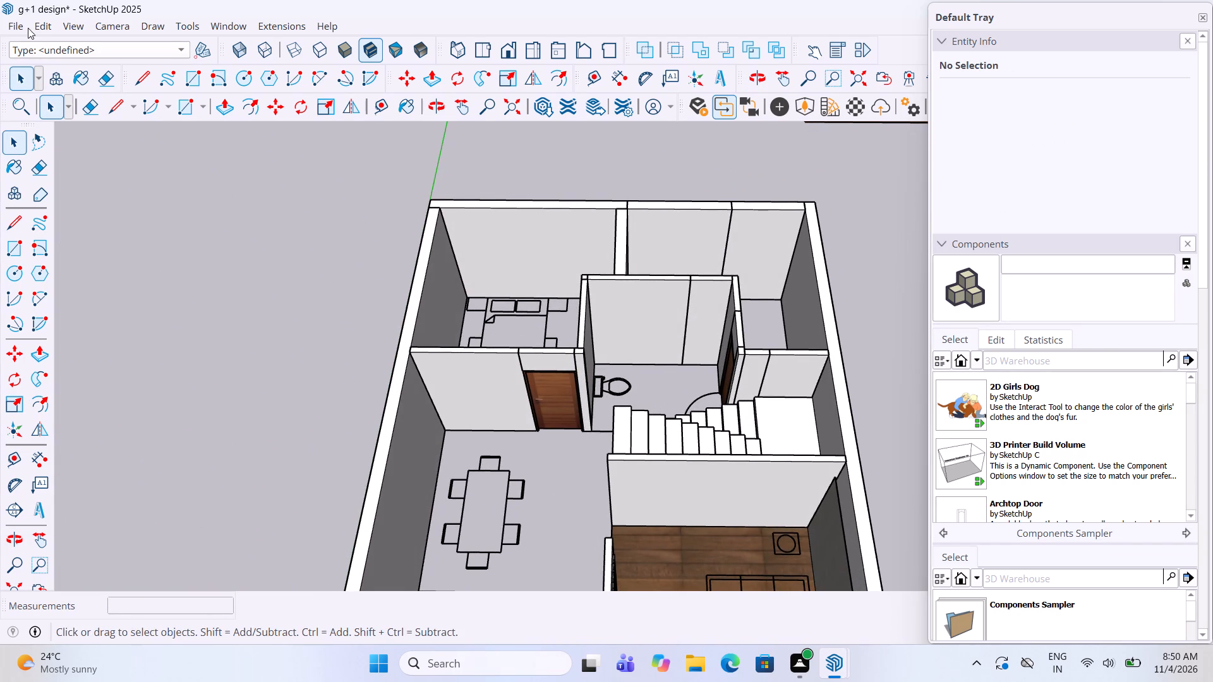
left_click(26, 28)
double_click(6, 29)
left_click(10, 22)
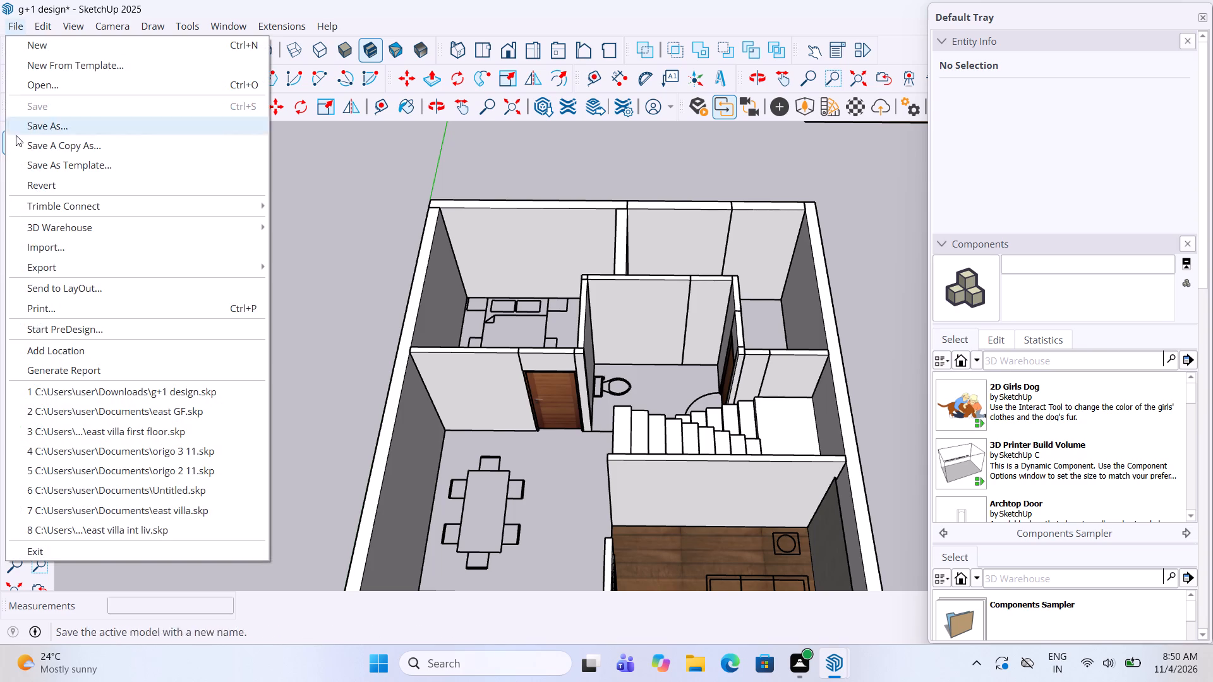
left_click(42, 247)
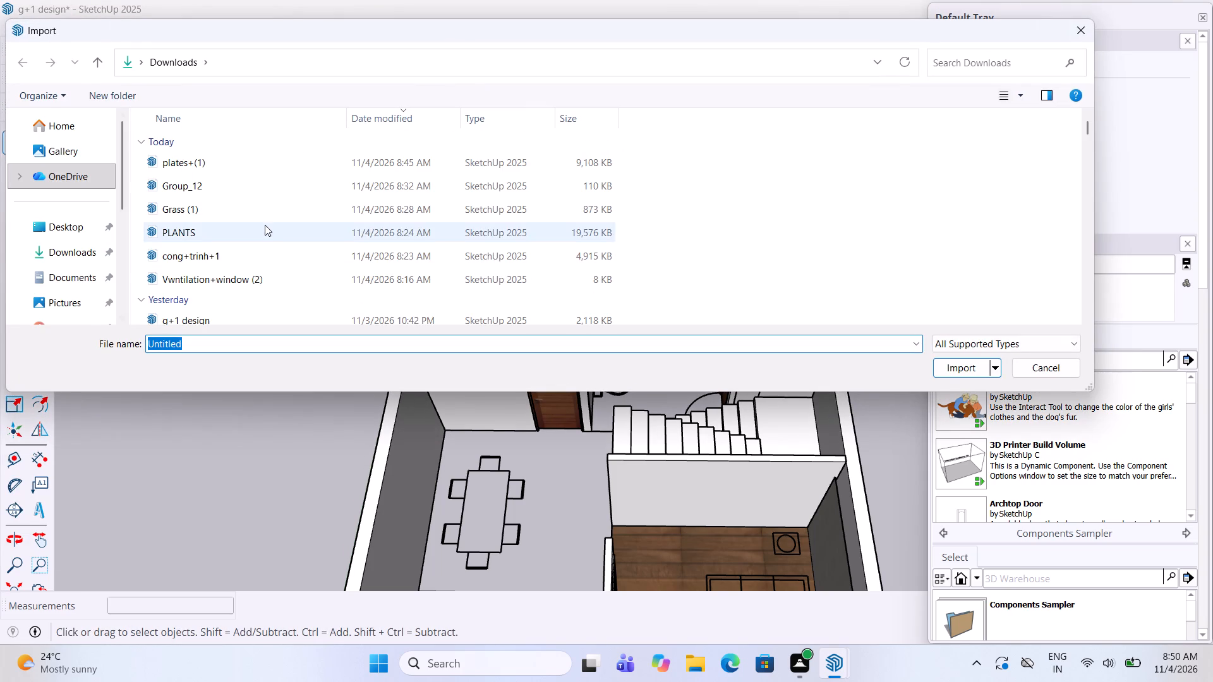
scroll(265, 225, "down", 1)
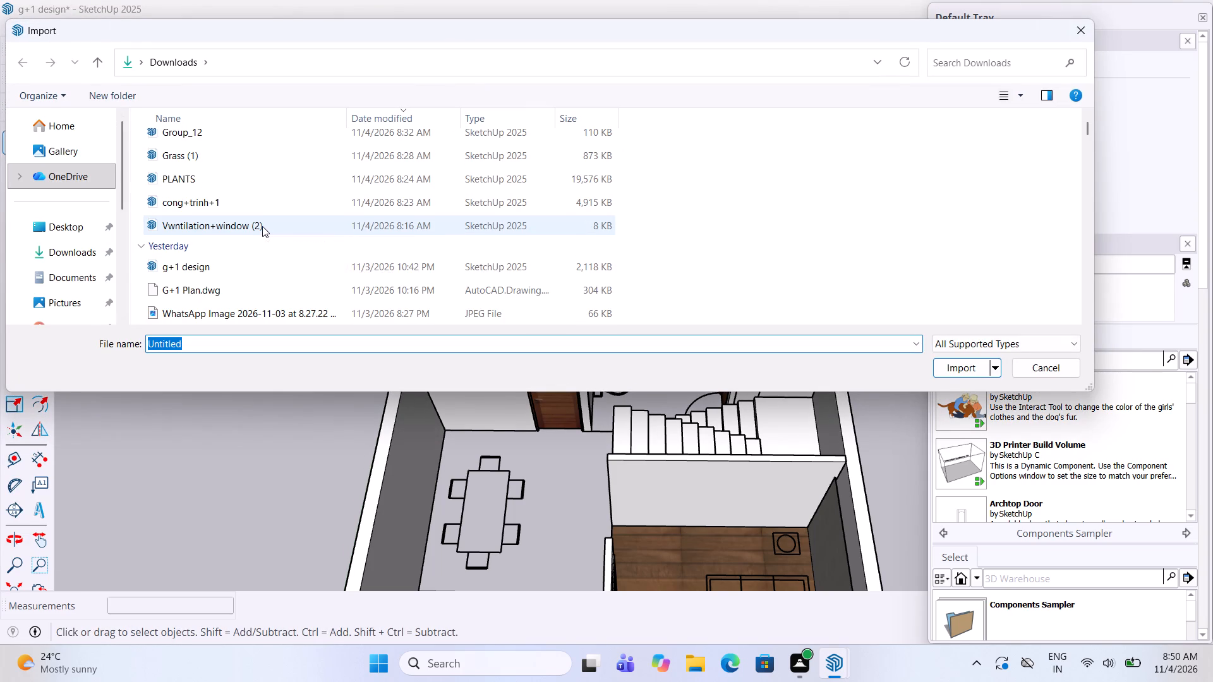
scroll(254, 226, "down", 2)
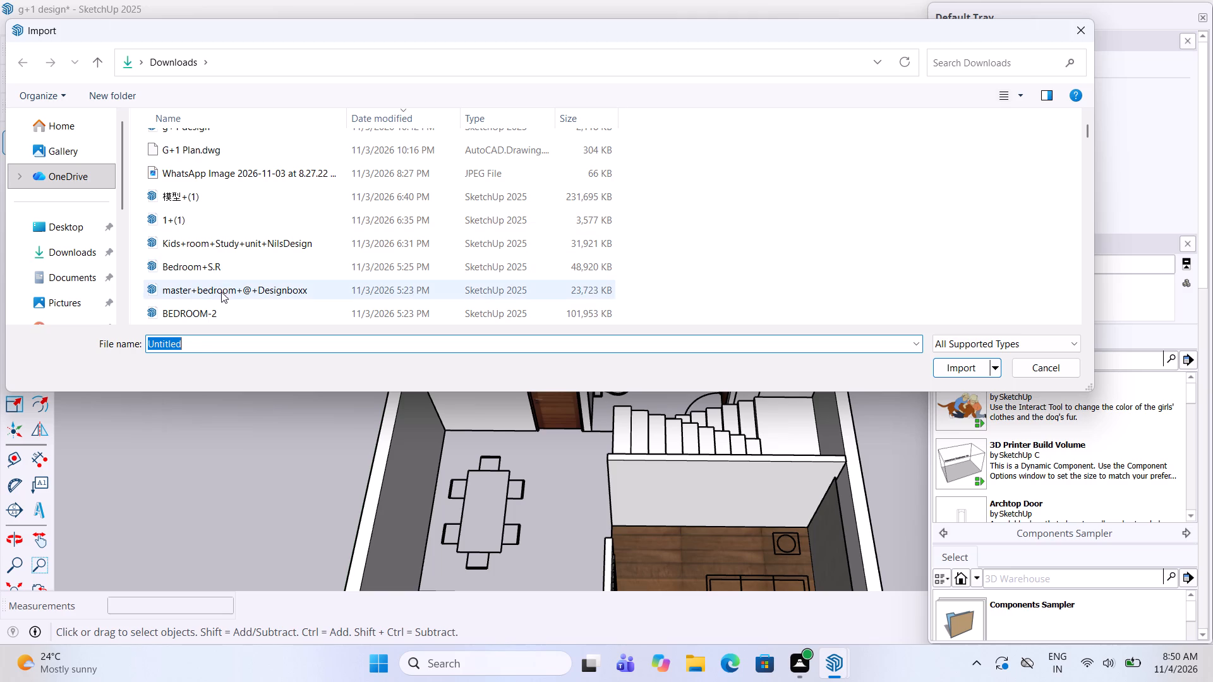
left_click(220, 316)
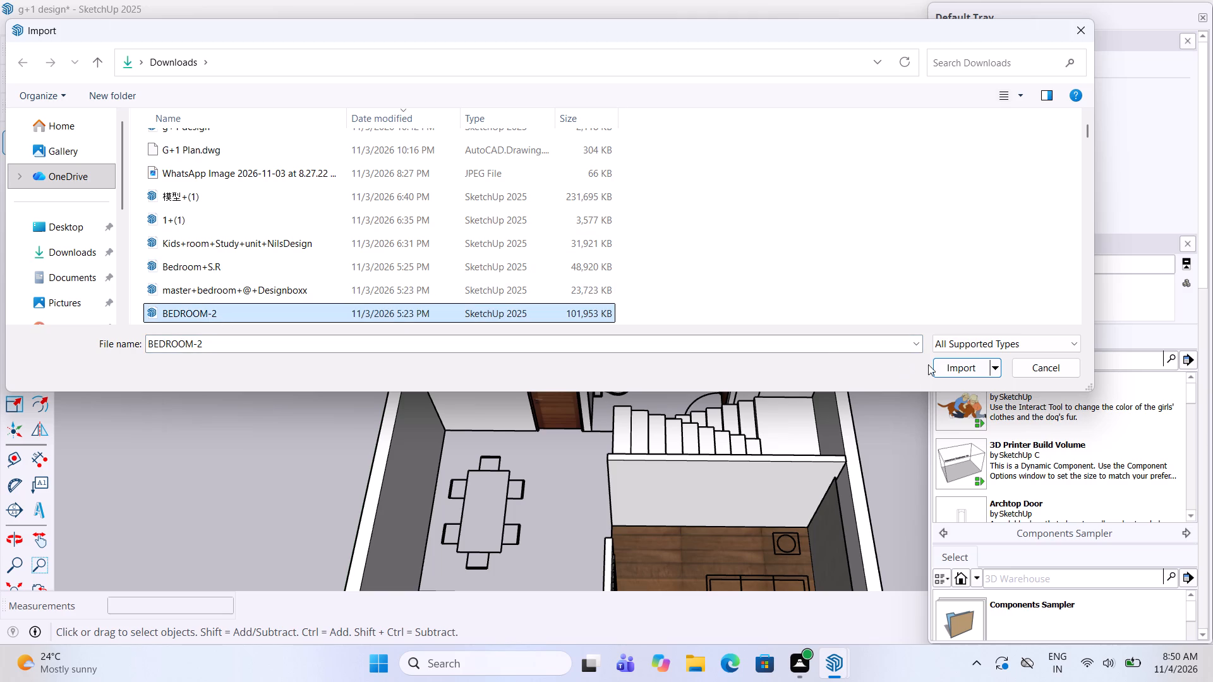
left_click(944, 365)
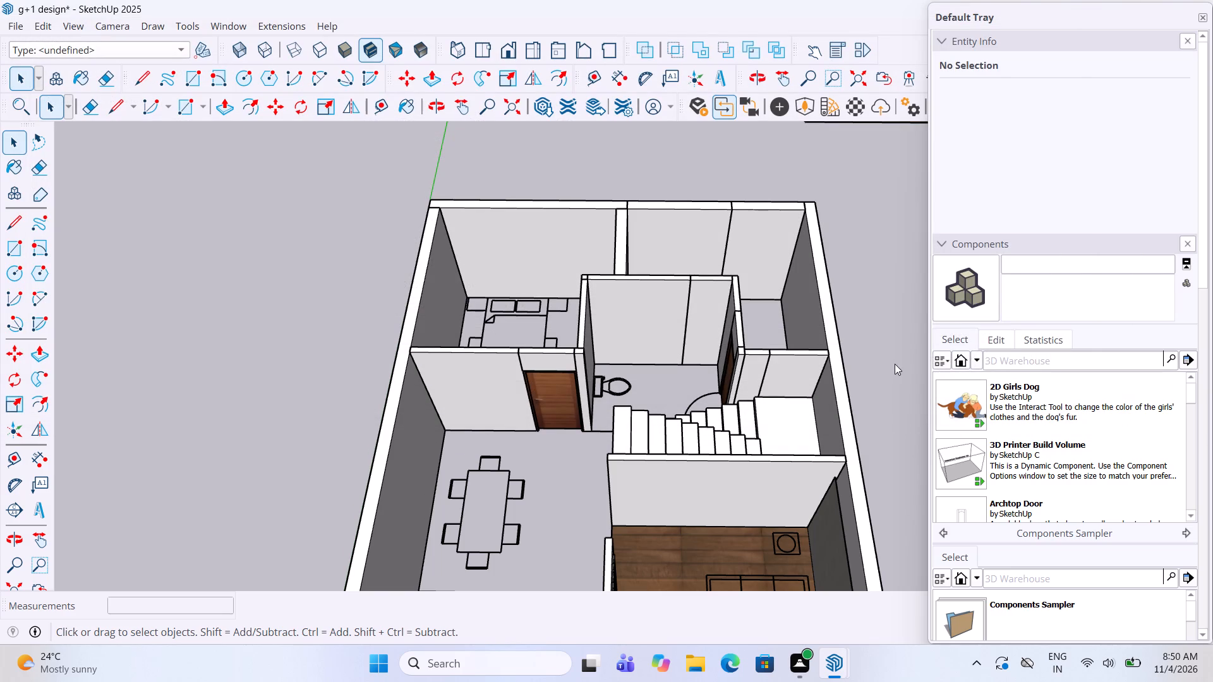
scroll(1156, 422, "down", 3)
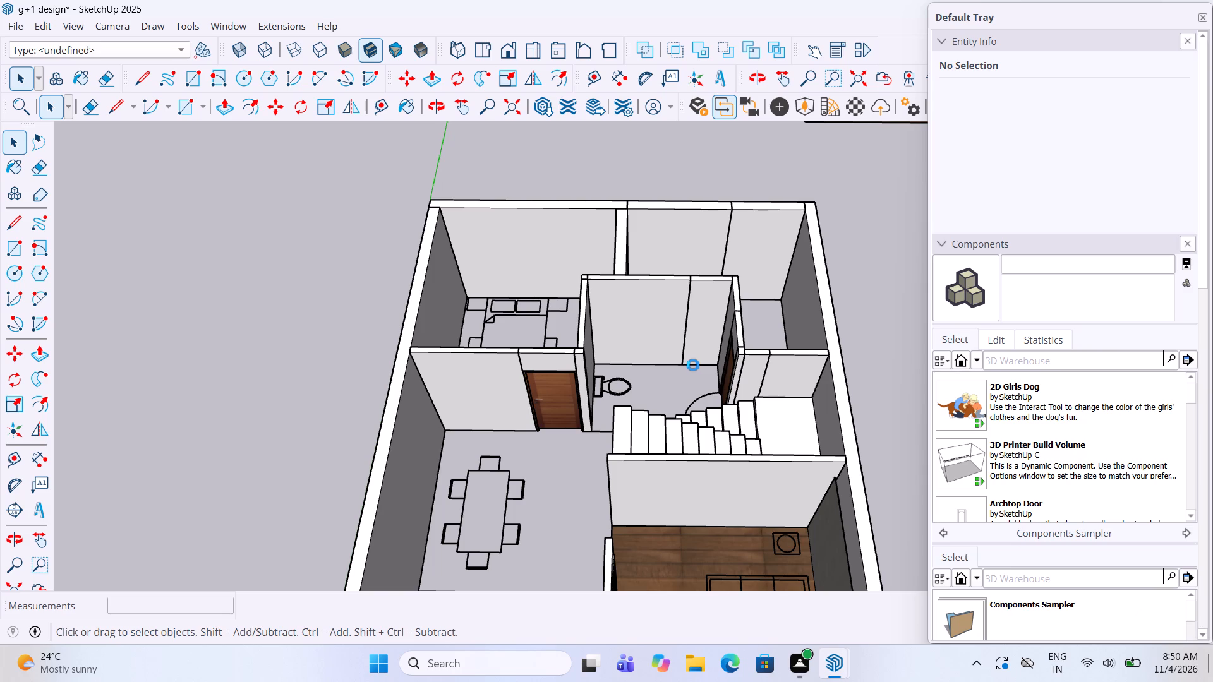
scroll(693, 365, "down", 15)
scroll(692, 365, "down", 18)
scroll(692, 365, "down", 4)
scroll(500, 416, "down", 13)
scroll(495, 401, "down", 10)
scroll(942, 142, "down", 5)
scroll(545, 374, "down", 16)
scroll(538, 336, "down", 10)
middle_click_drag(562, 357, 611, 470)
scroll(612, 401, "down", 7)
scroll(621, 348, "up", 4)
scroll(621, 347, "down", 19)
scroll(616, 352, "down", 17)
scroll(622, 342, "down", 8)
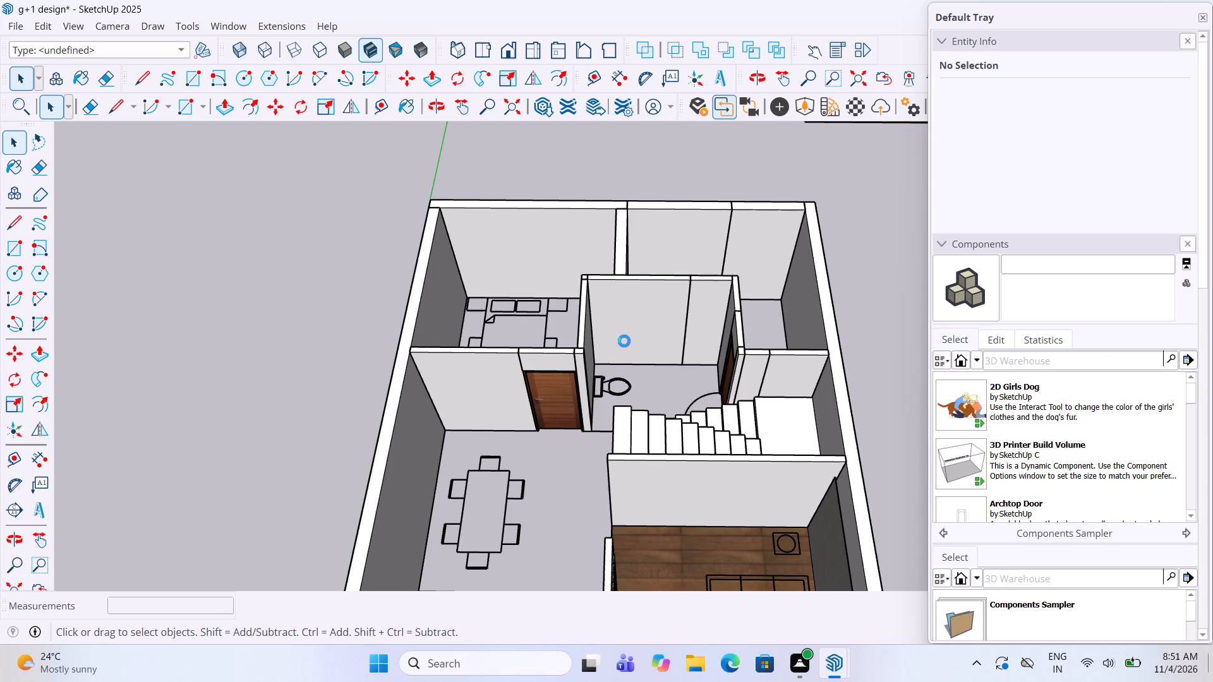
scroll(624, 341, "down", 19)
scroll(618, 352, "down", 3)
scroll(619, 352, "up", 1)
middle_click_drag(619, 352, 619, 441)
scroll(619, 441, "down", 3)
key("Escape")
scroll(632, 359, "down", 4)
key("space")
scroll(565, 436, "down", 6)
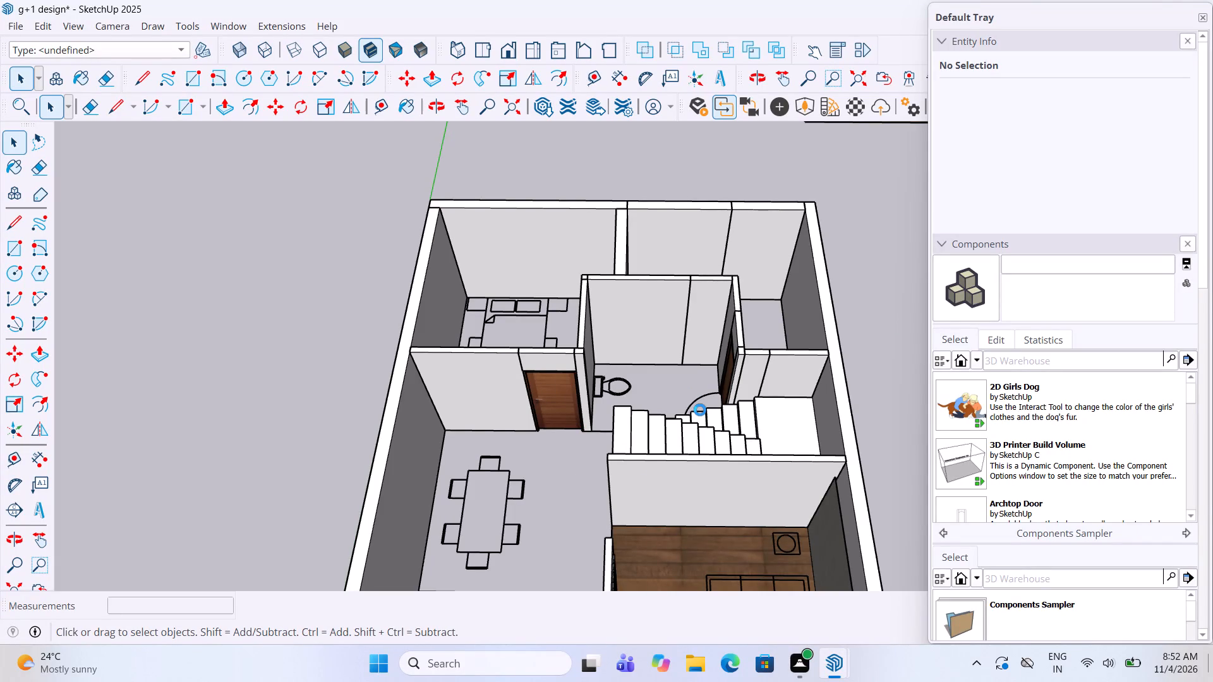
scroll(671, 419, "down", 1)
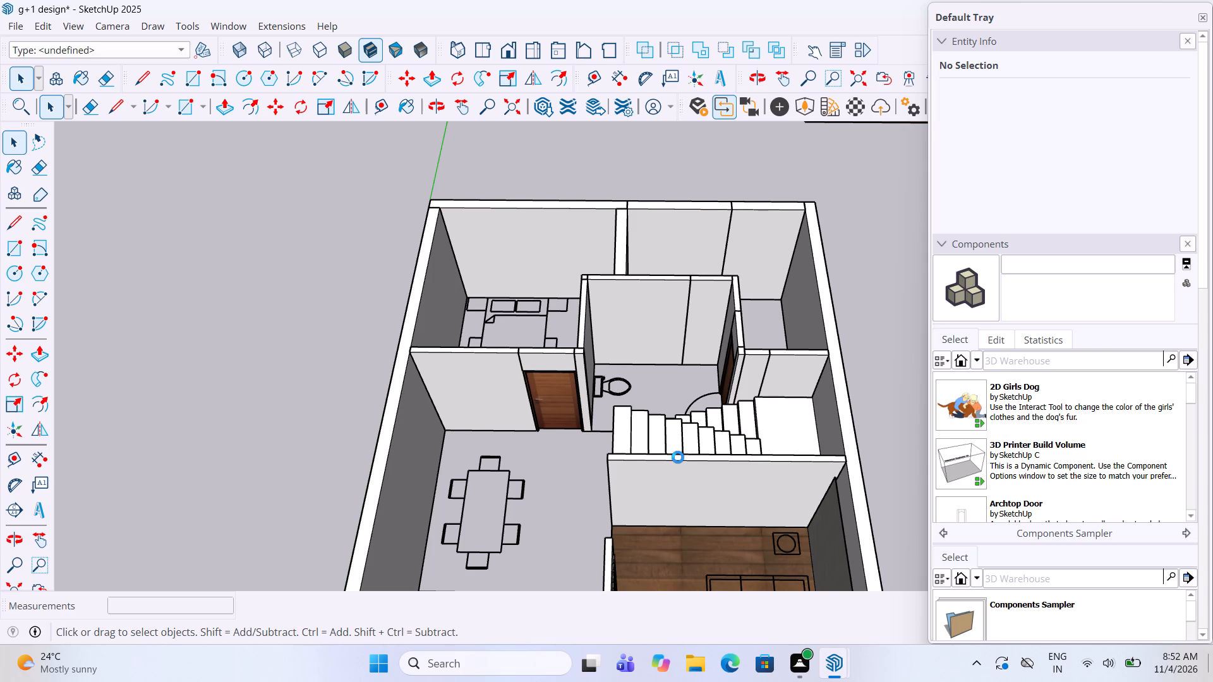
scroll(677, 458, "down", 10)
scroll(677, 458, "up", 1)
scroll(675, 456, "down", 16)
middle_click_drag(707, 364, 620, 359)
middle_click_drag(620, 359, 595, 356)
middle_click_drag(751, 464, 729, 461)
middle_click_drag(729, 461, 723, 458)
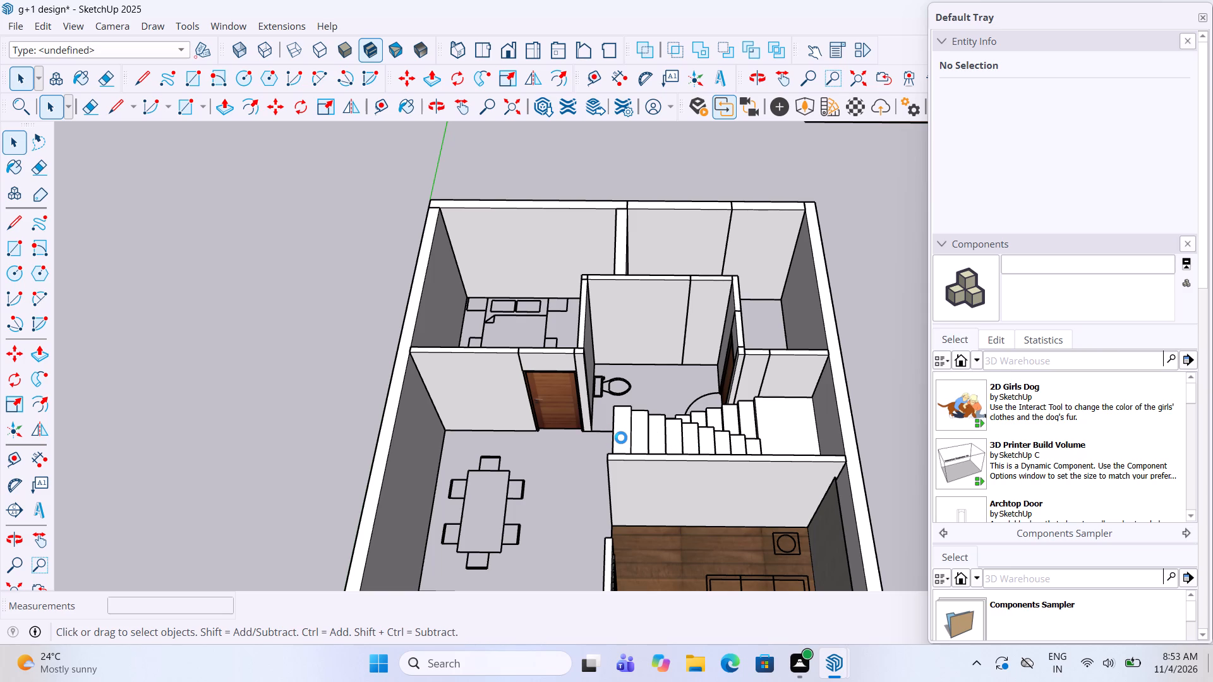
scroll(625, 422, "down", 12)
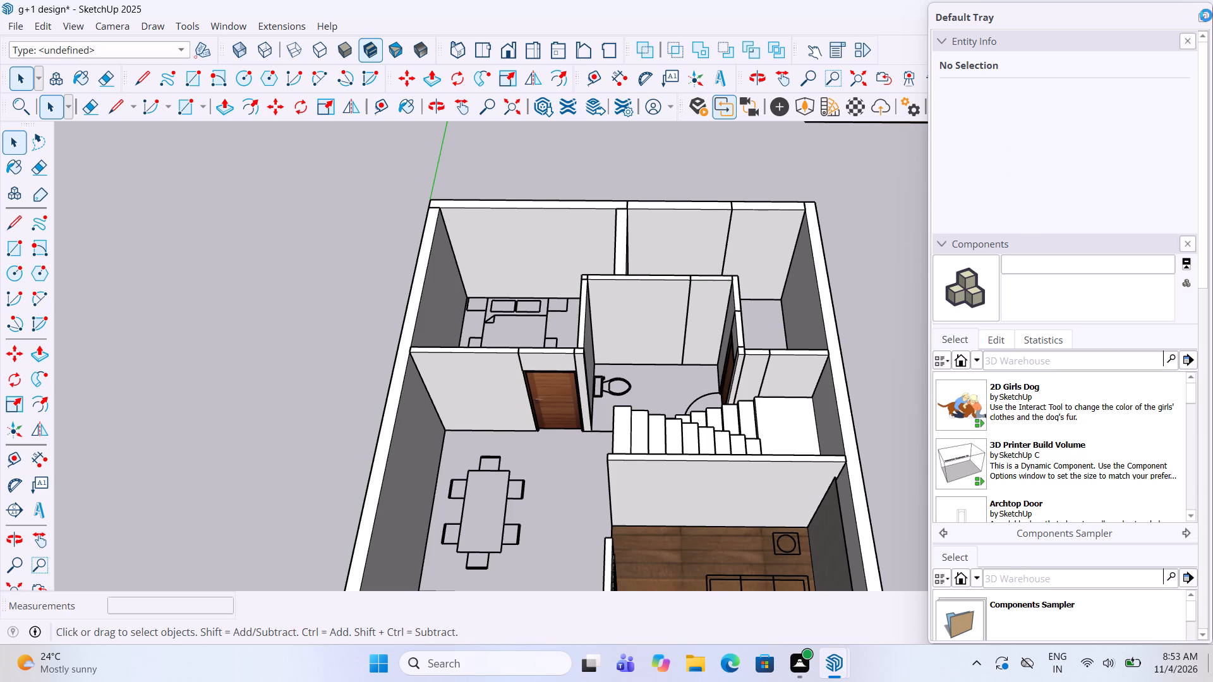
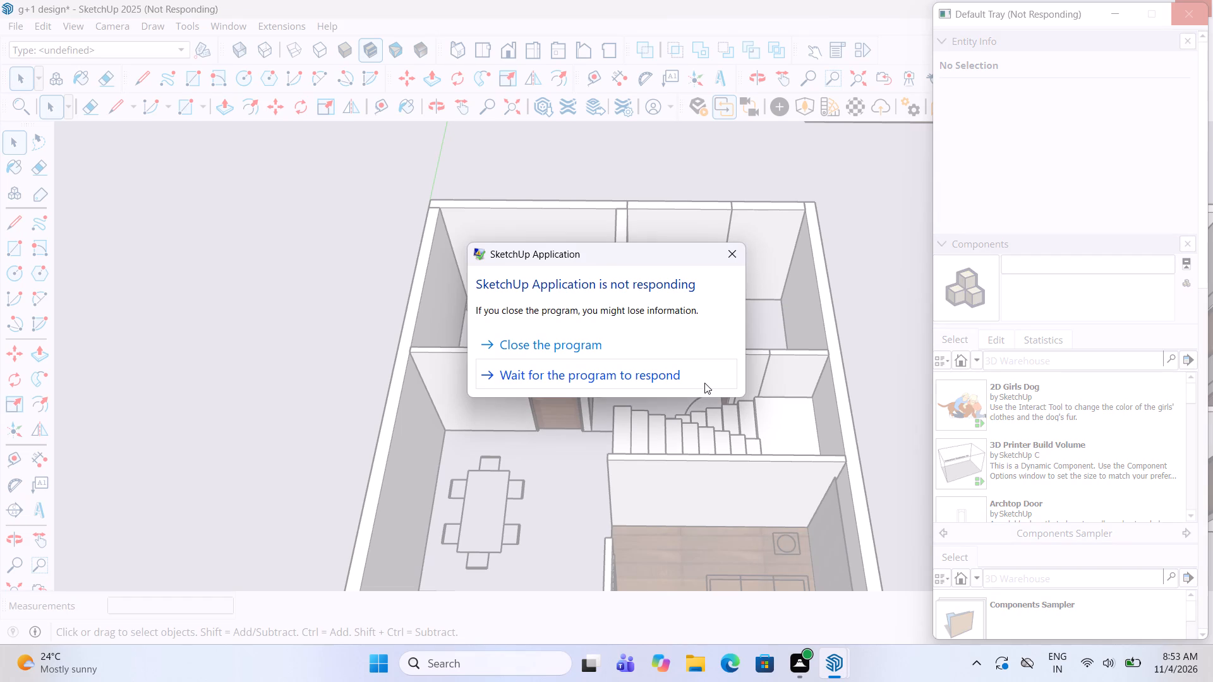
Dismiss the not-responding dialog without closing the program.
left_click(732, 254)
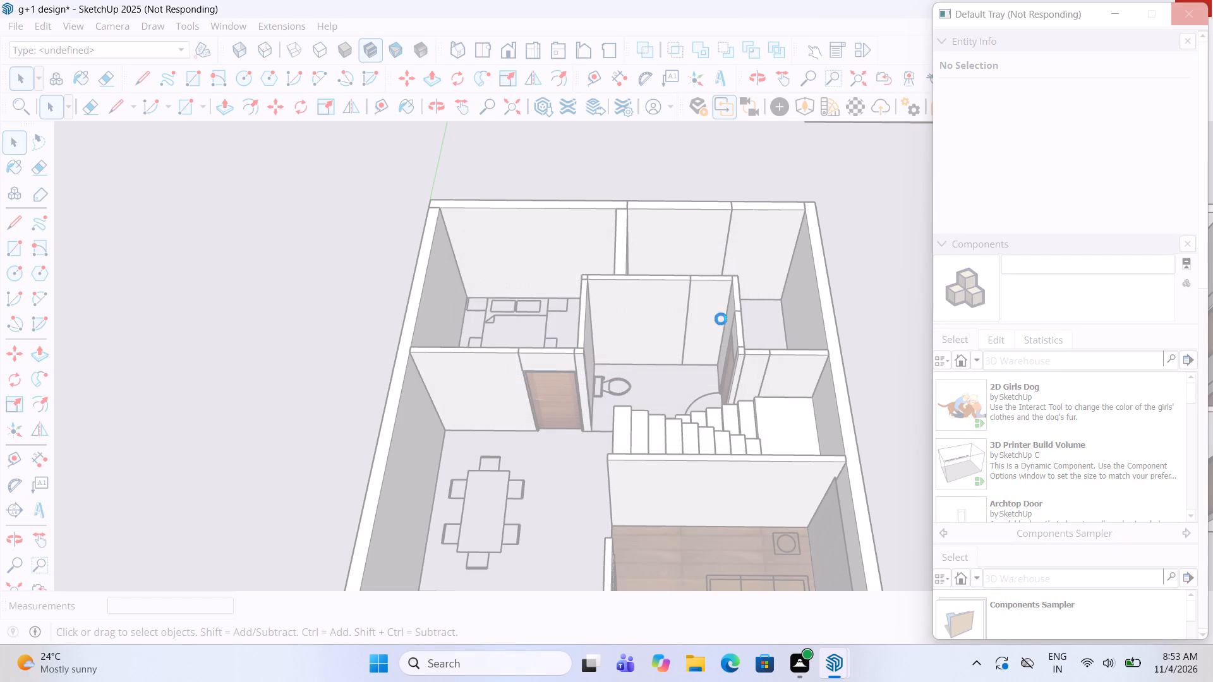
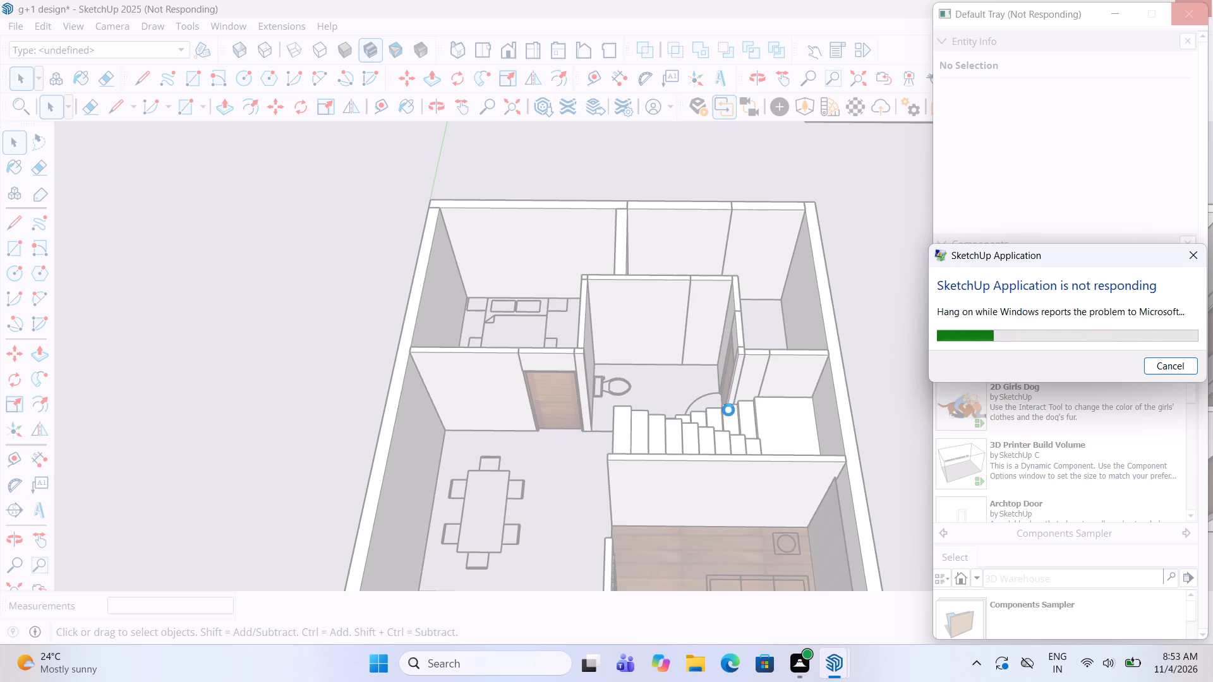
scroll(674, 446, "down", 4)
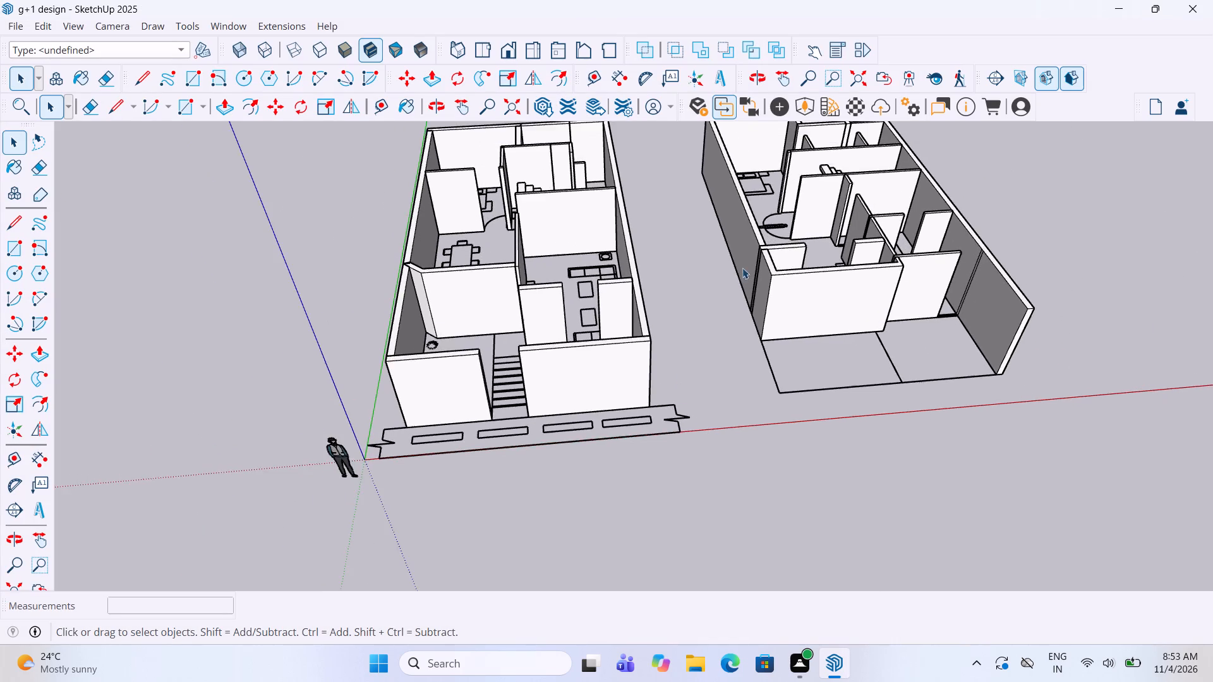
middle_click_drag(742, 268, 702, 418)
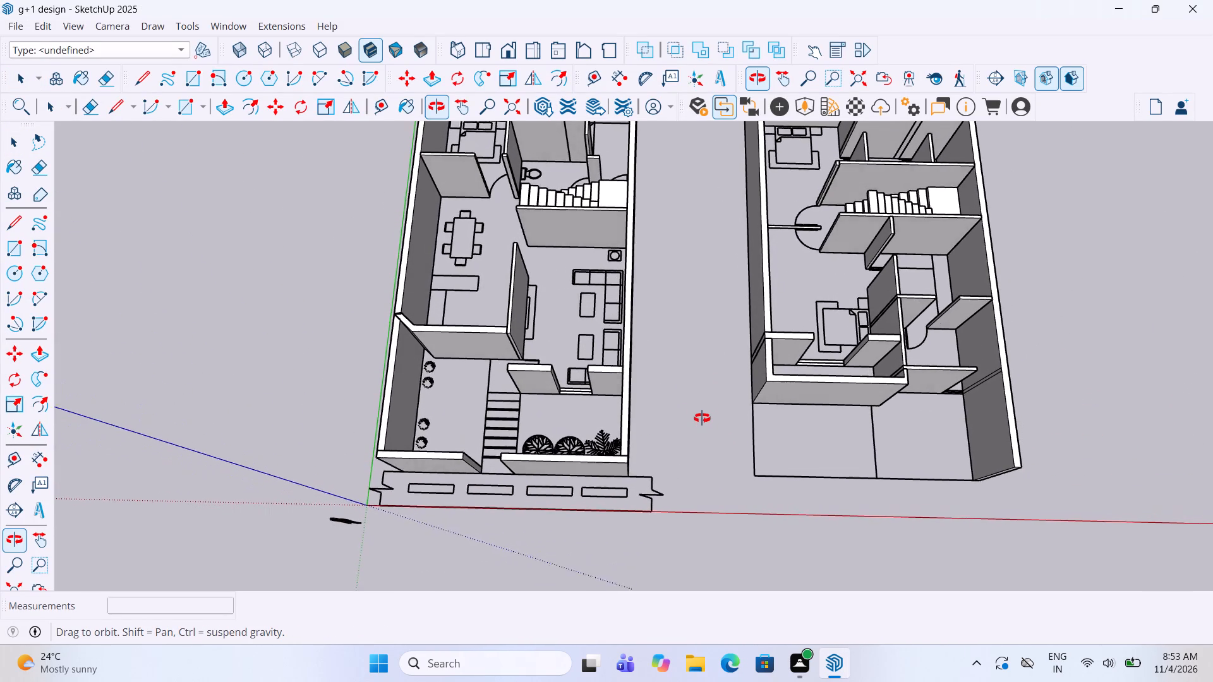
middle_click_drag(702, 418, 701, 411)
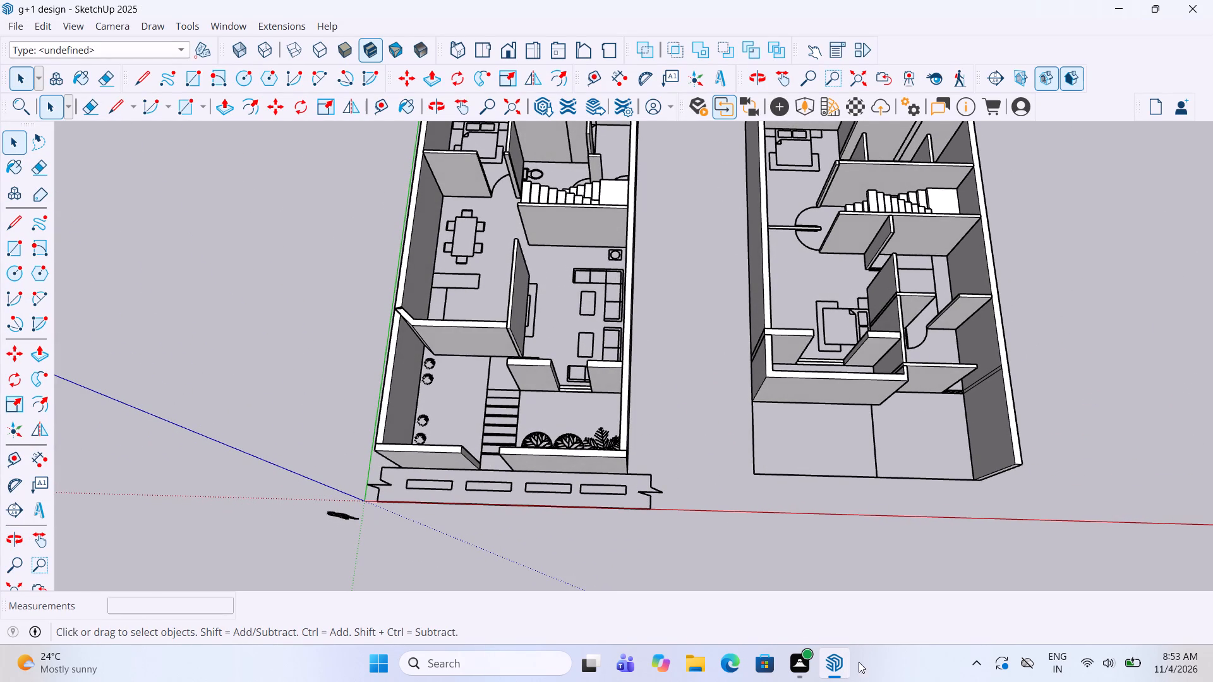
Close the open g+1 design model window that shows both floor layouts.
left_click(1202, 12)
double_click(1198, 9)
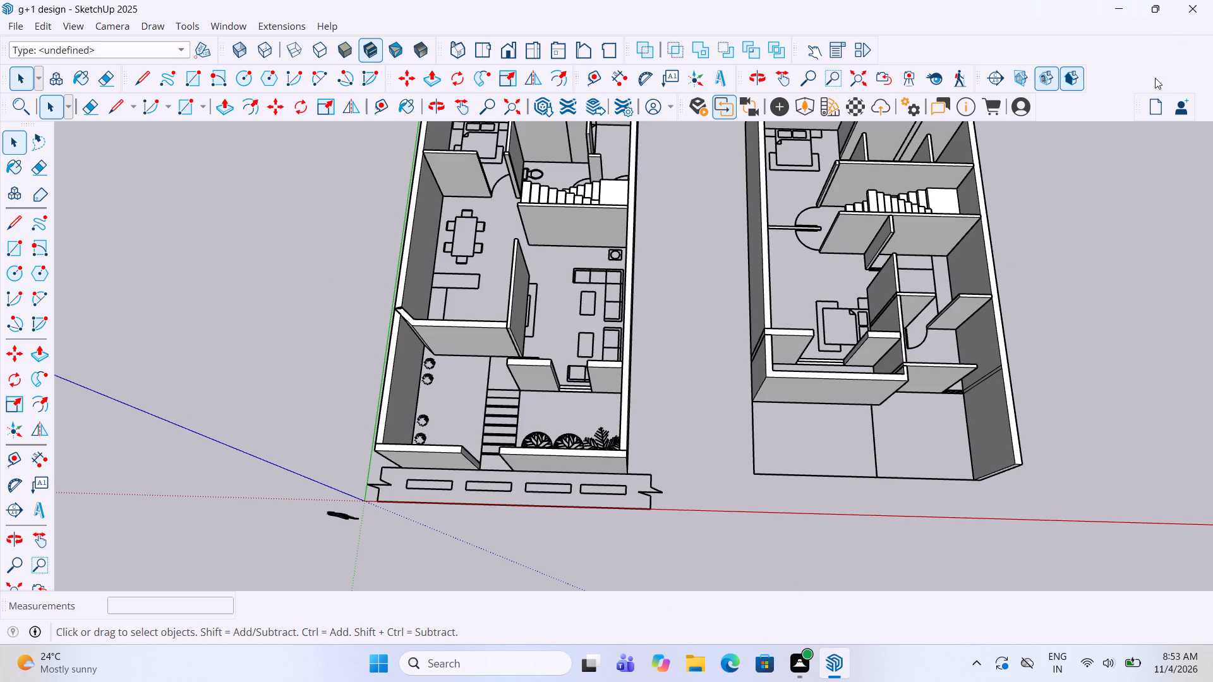
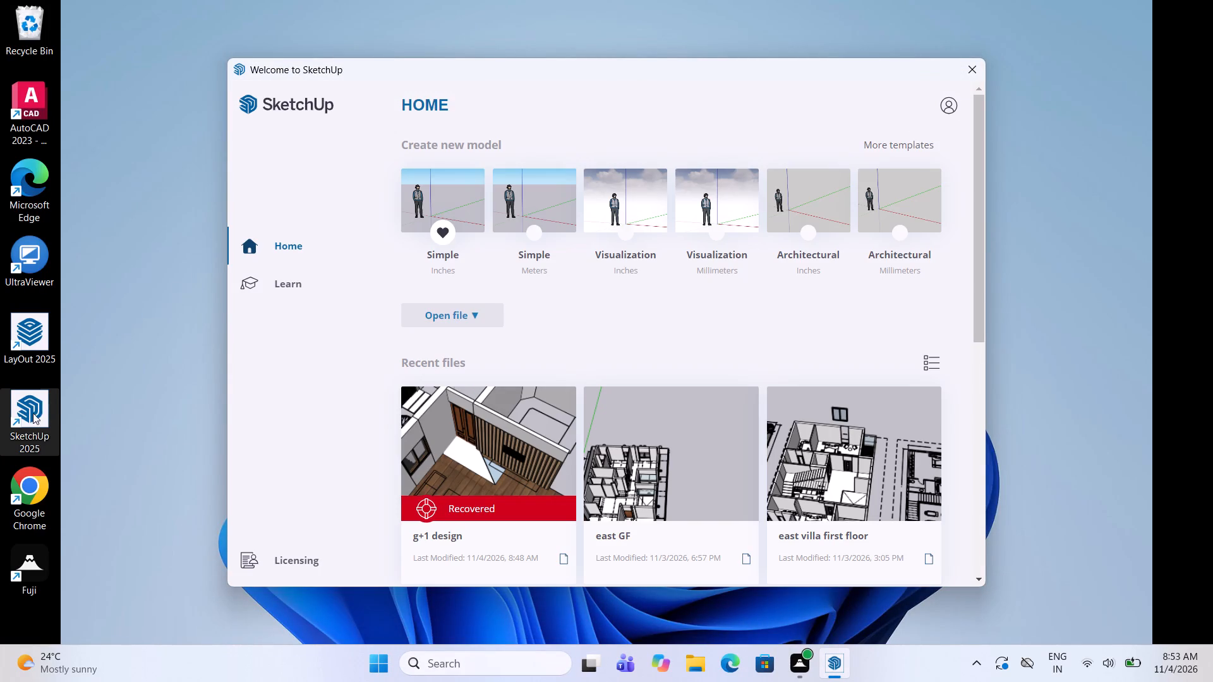
Open the g+1 design model marked Recovered from the recent files.
left_click(502, 472)
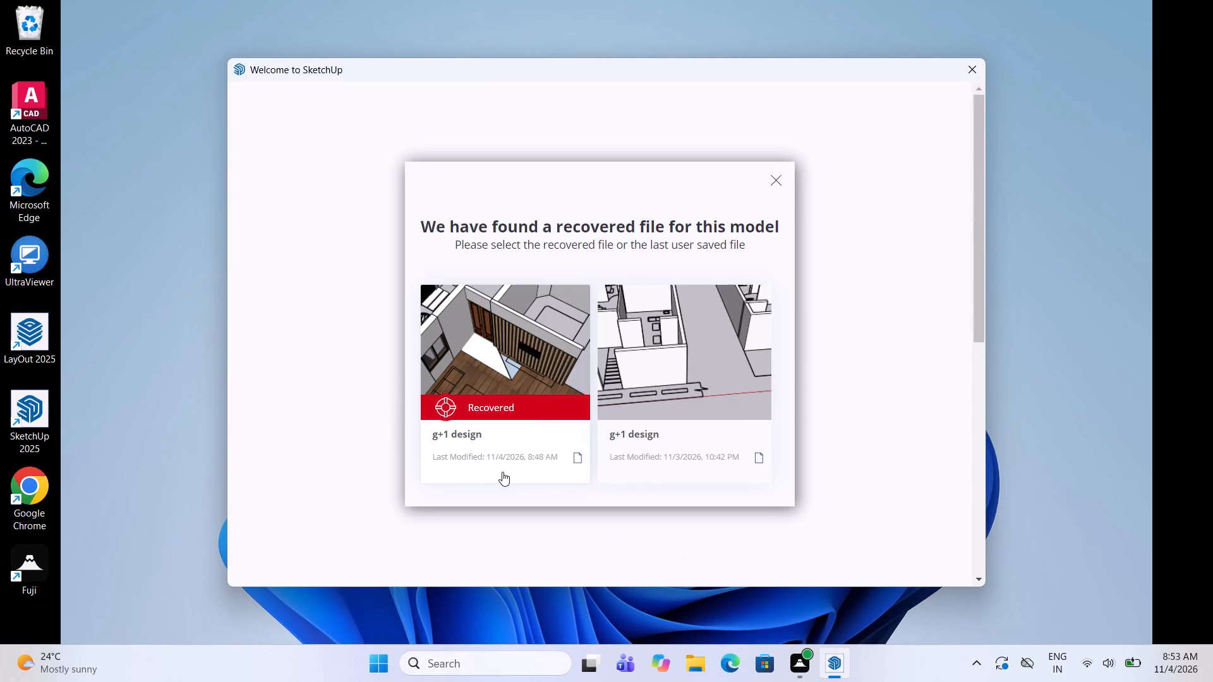
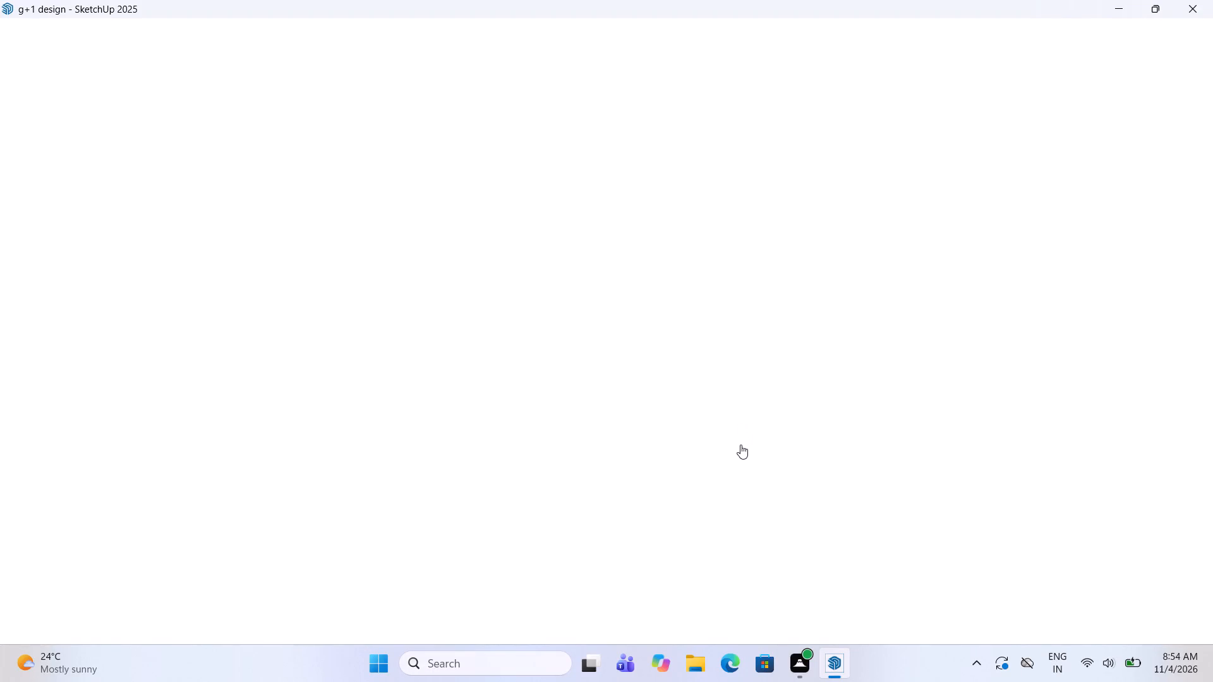
Draw a rectangle across the underside of the ground-floor model, from its front corner to the opposite rear corner, to close the floor.
scroll(753, 433, "down", 5)
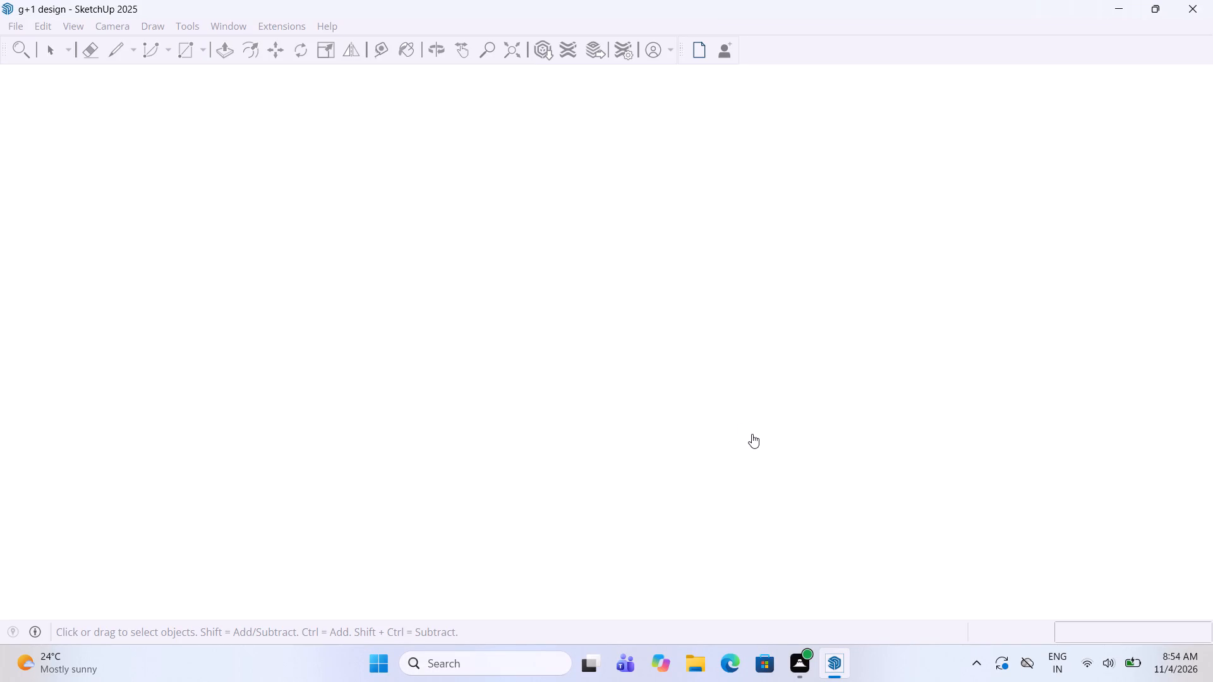
scroll(750, 436, "down", 3)
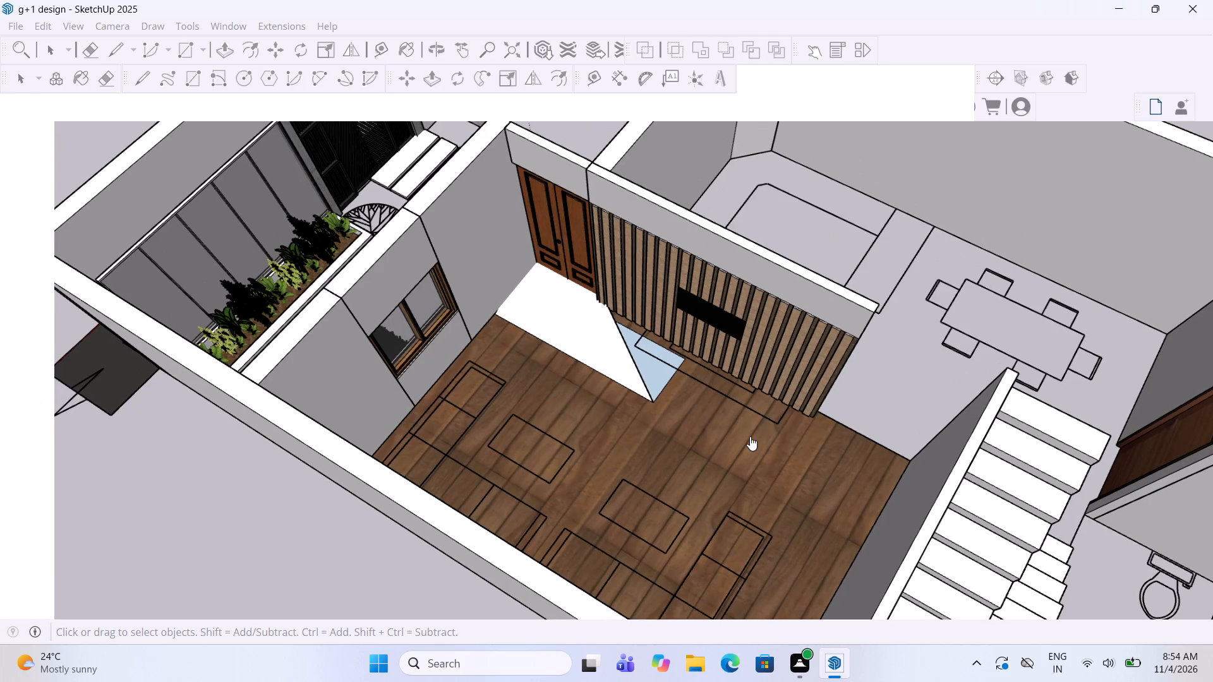
scroll(750, 436, "down", 4)
scroll(698, 458, "down", 4)
middle_click_drag(817, 429, 871, 462)
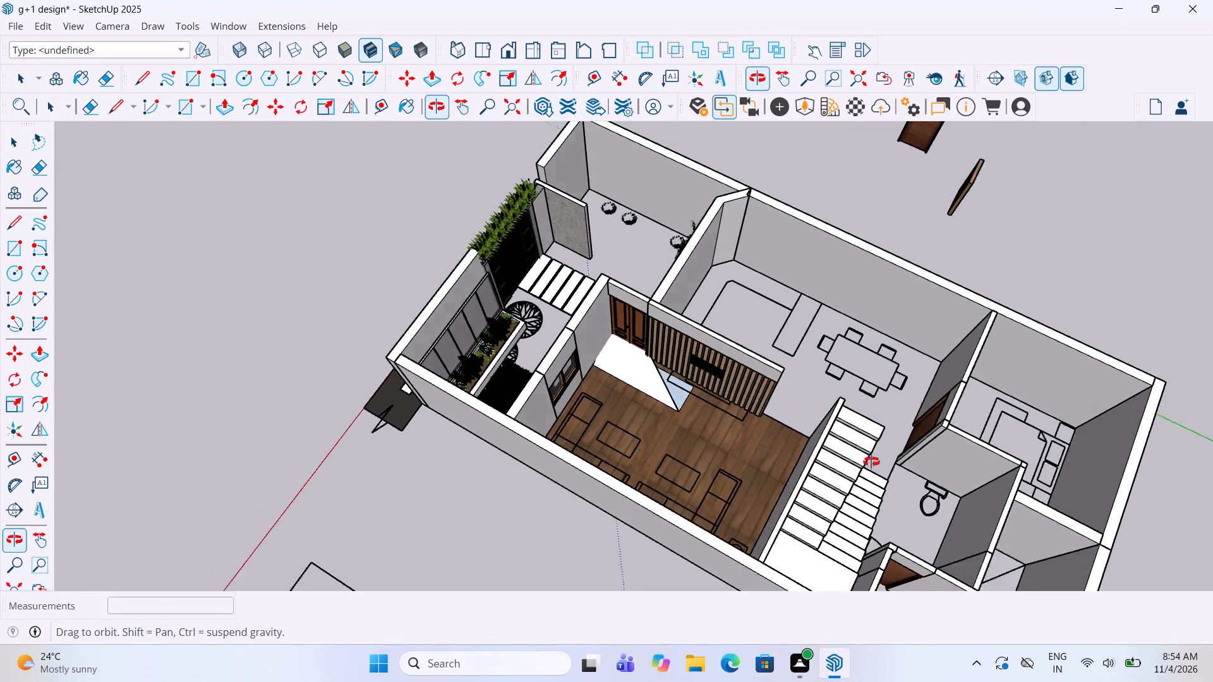
middle_click_drag(871, 462, 1083, 496)
middle_click_drag(354, 364, 772, 292)
middle_click_drag(706, 379, 705, 378)
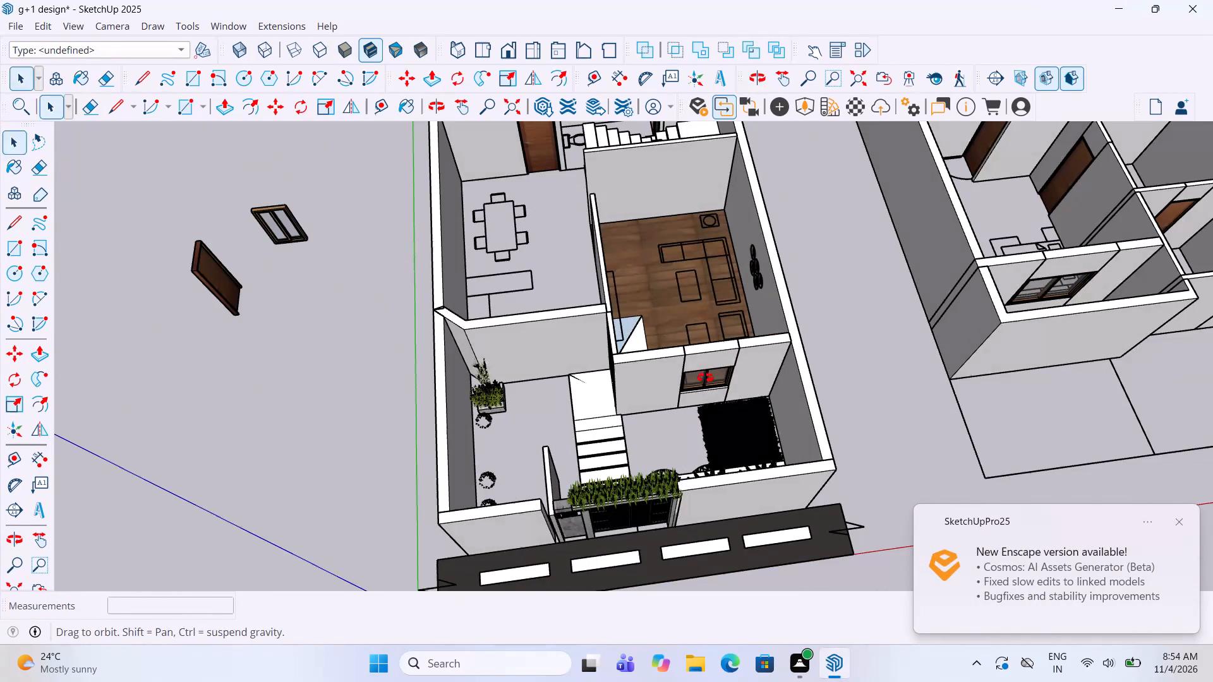
middle_click_drag(705, 378, 632, 97)
middle_click_drag(596, 573, 588, 333)
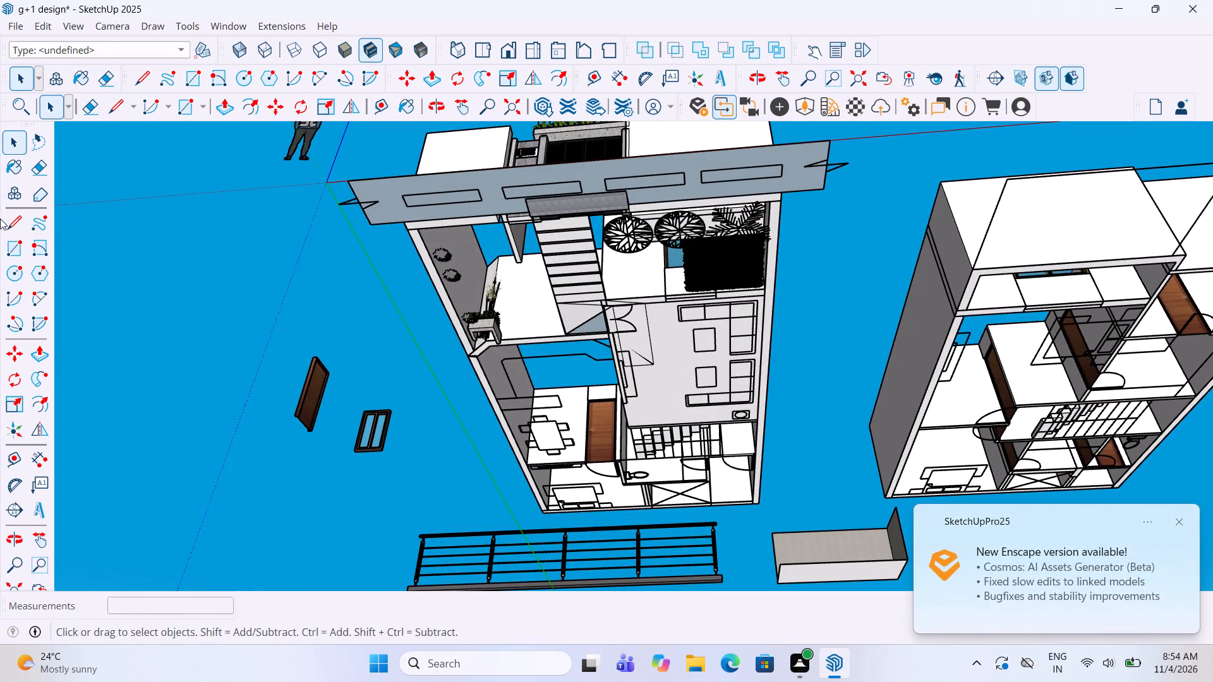
left_click(9, 248)
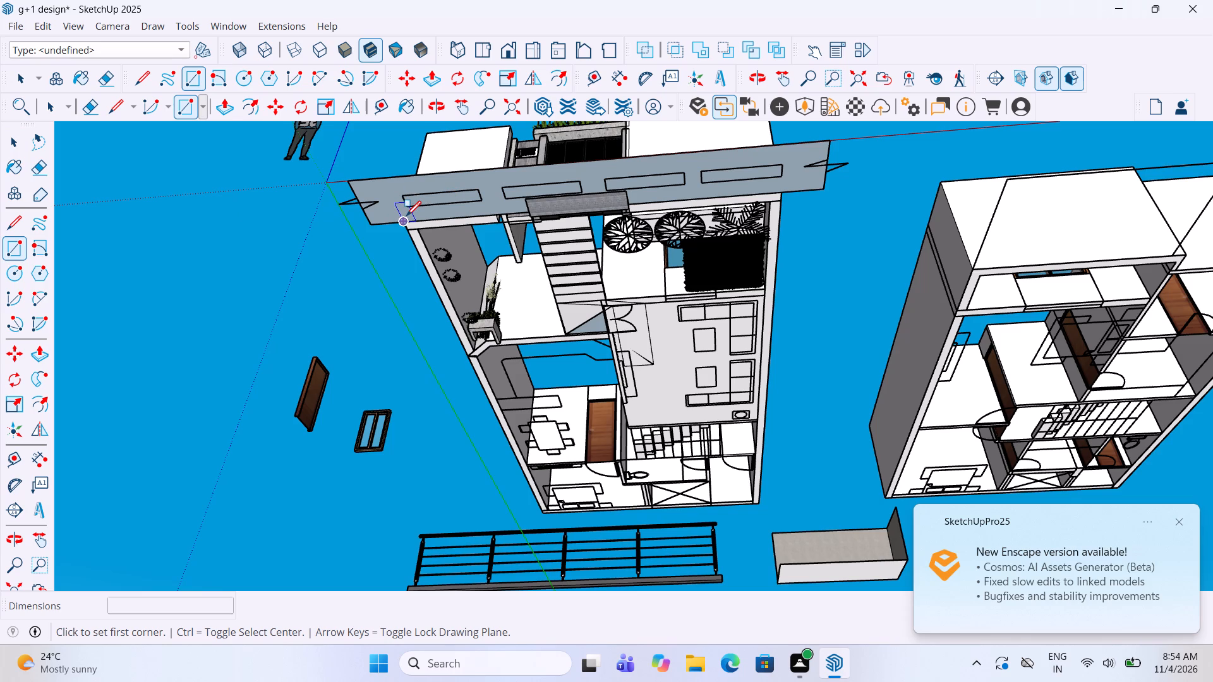
left_click(406, 217)
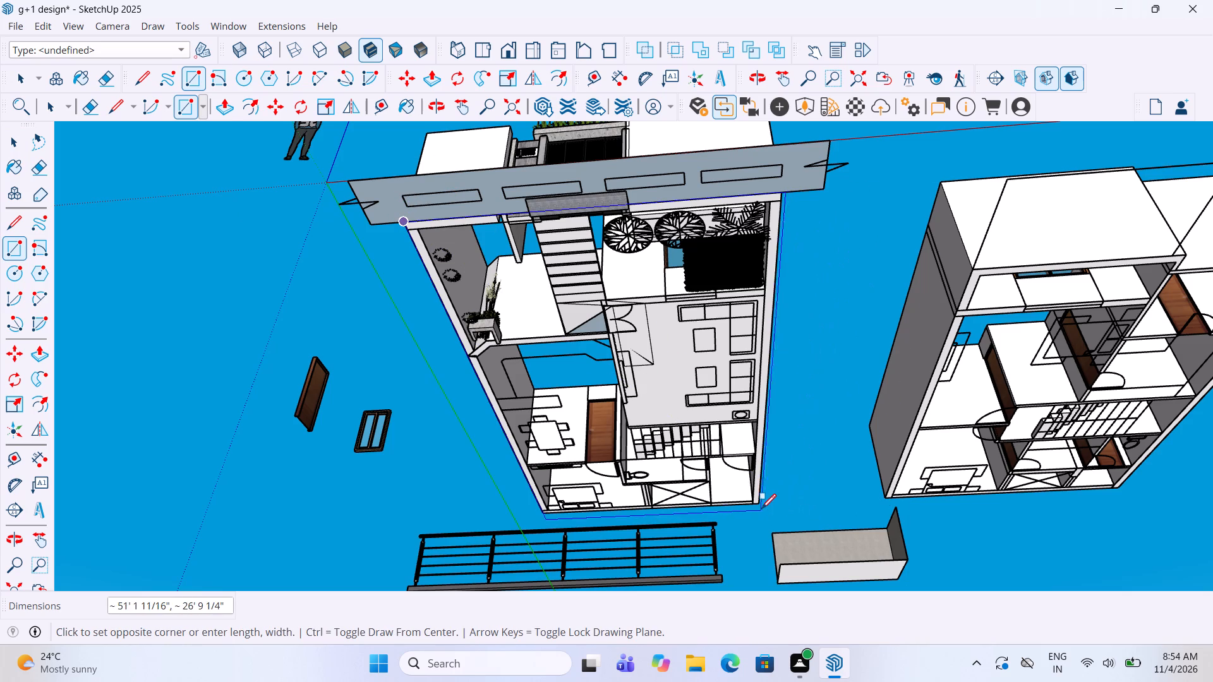
double_click(758, 504)
Reverse the new floor face inside the ground-floor model.
scroll(754, 512, "down", 3)
middle_click_drag(695, 266, 691, 677)
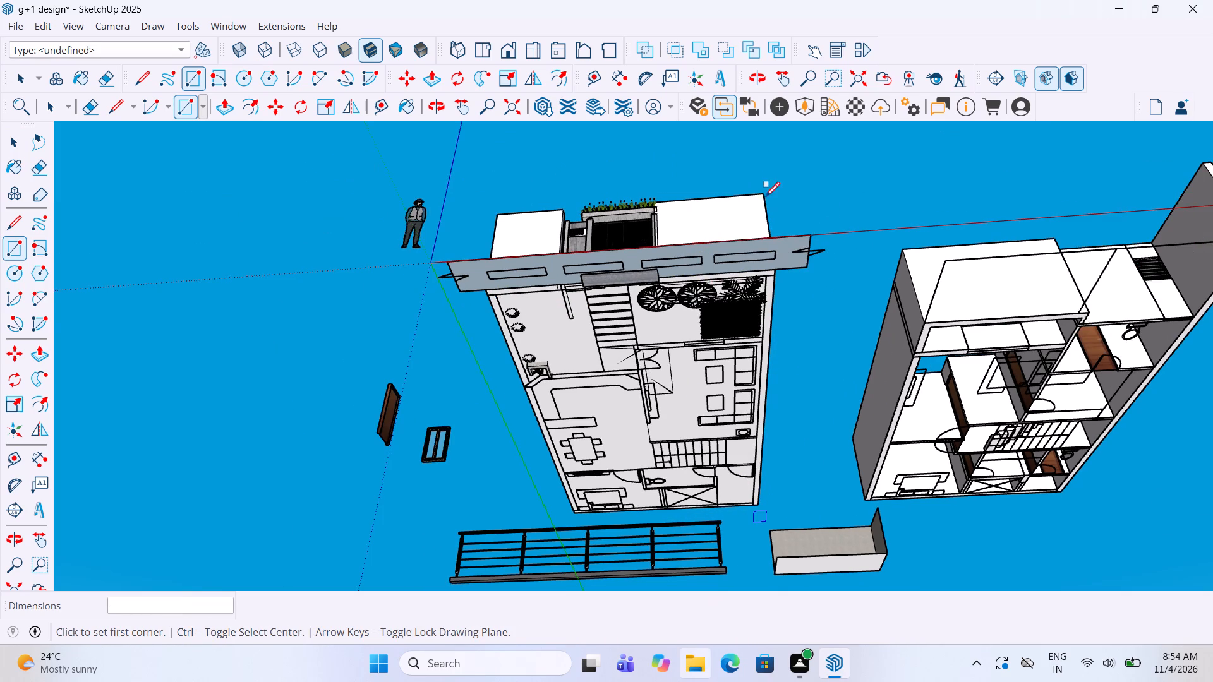
middle_click_drag(764, 191, 761, 483)
scroll(753, 239, "down", 3)
middle_click_drag(756, 286, 835, 186)
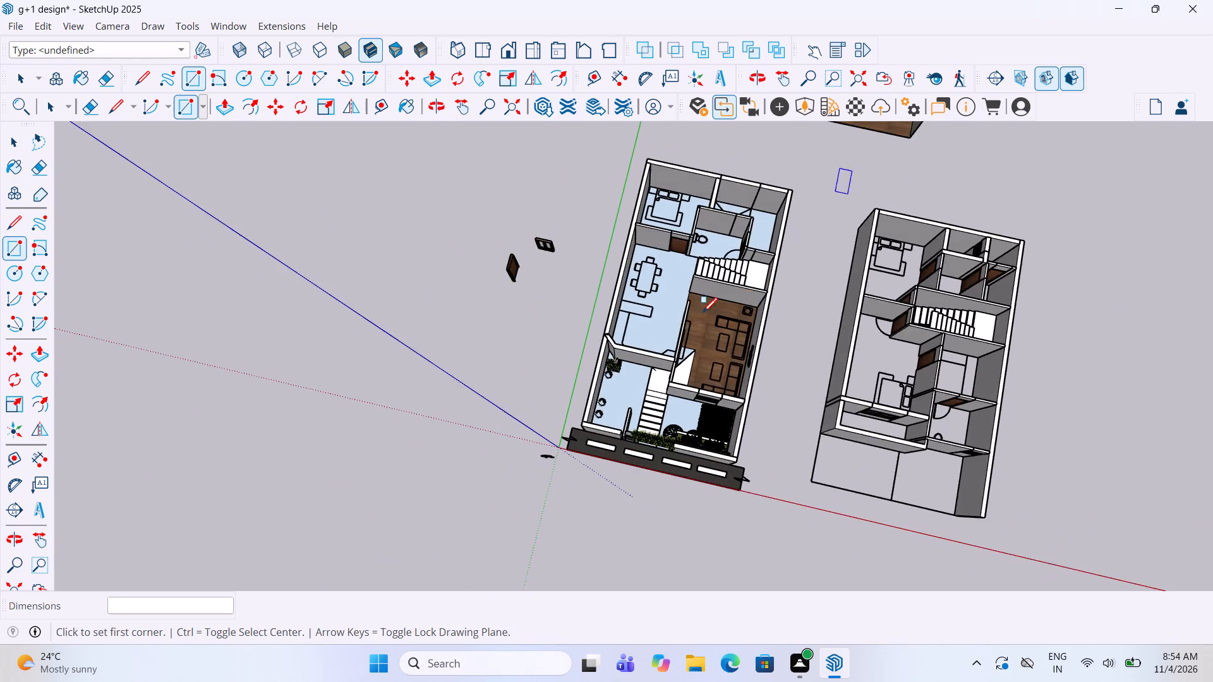
scroll(667, 345, "up", 3)
key("space")
left_click(661, 336)
right_click(661, 336)
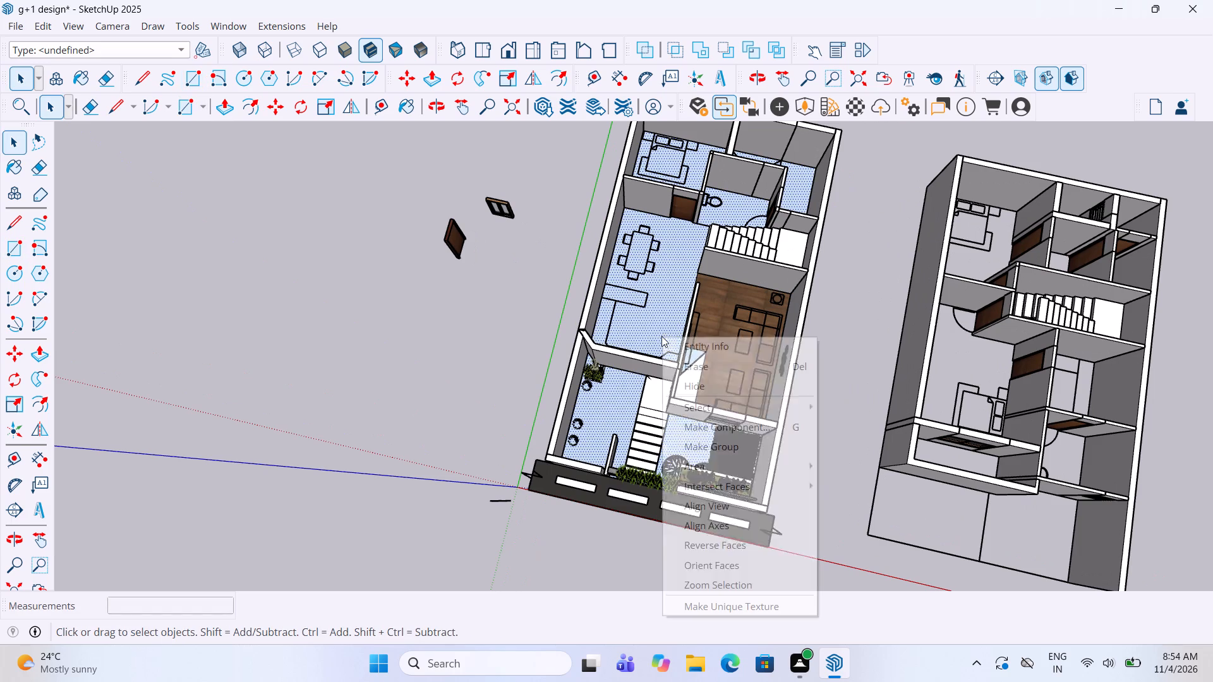
left_click(718, 547)
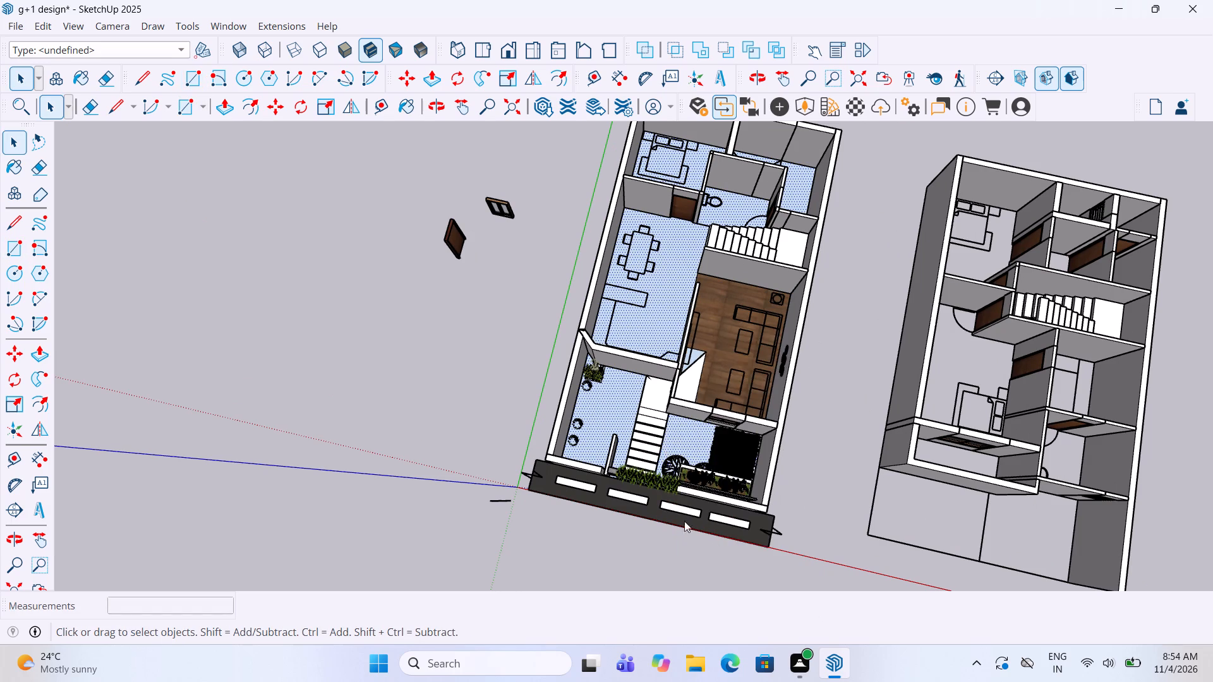
Draw a 25' 9" by 48' 1/2" floor rectangle in the first-floor model, from the front terrace corner to the opposite rear corner.
scroll(480, 443, "down", 4)
scroll(1128, 412, "up", 4)
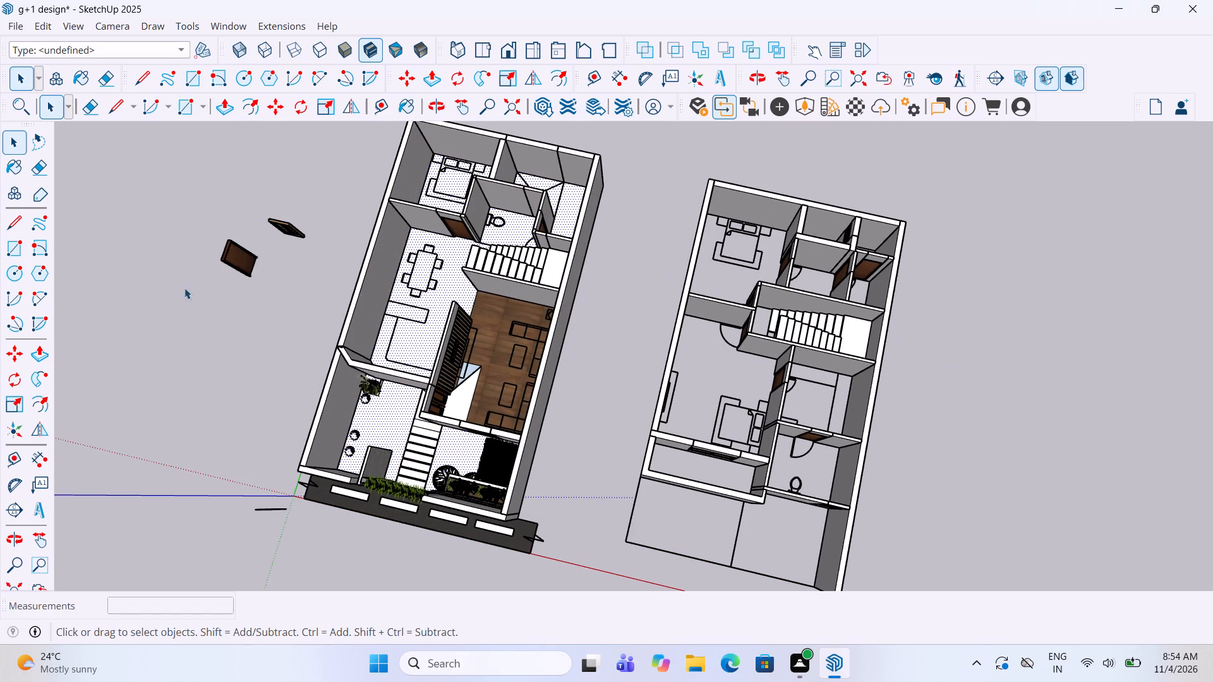
left_click(8, 251)
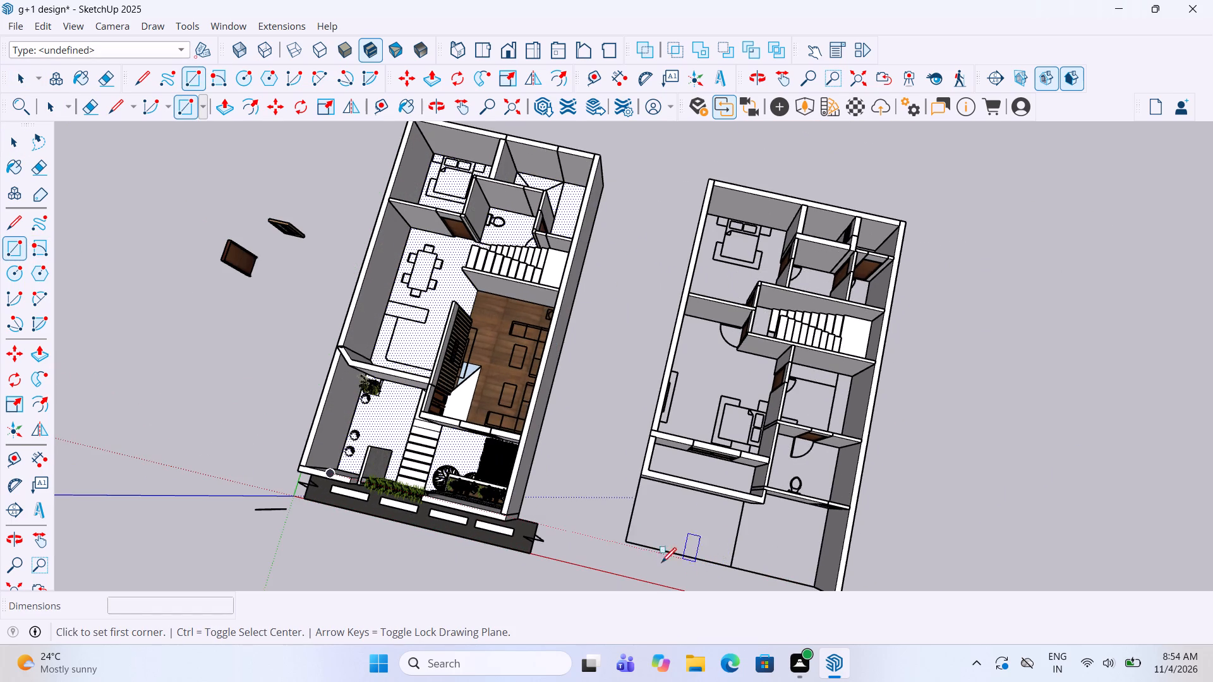
left_click(631, 543)
scroll(919, 207, "up", 4)
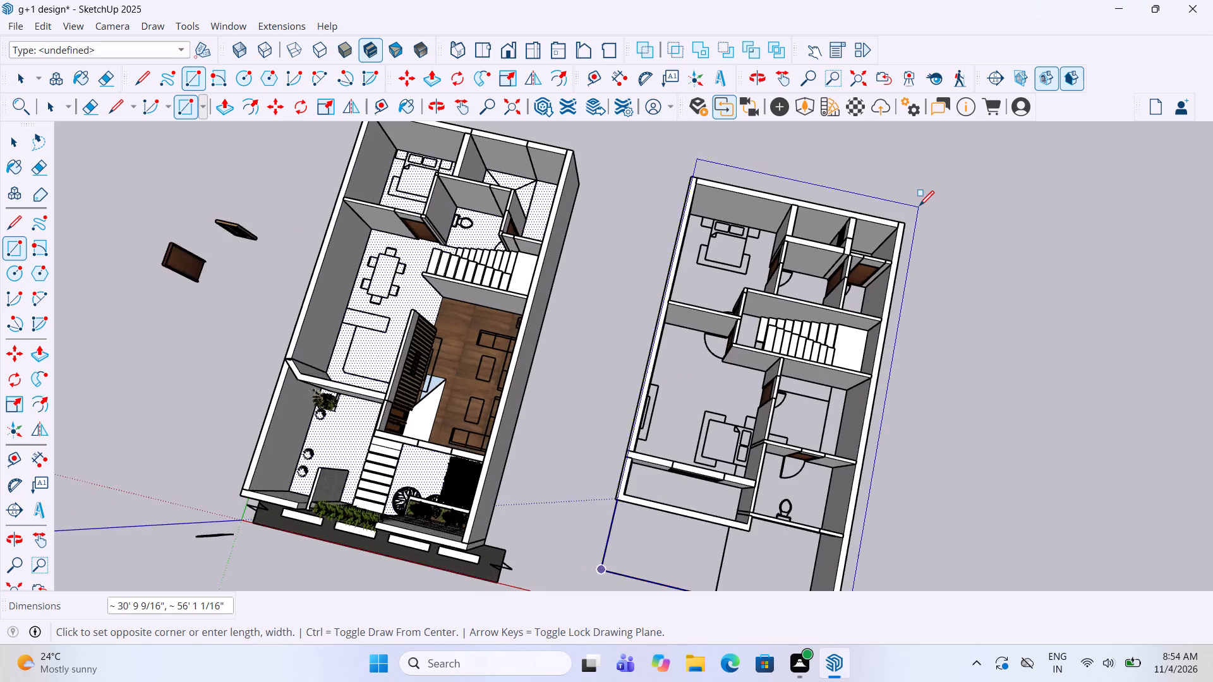
scroll(910, 221, "up", 7)
left_click(840, 284)
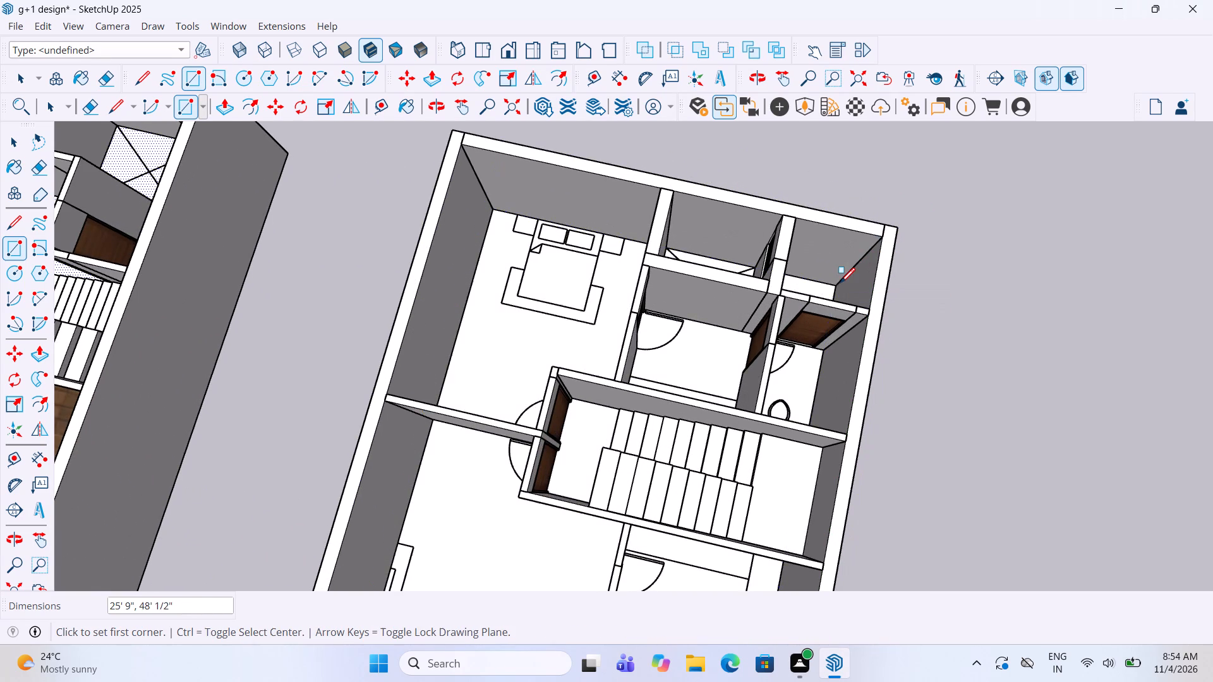
scroll(836, 271, "down", 9)
key("space")
left_click(938, 340)
key("space")
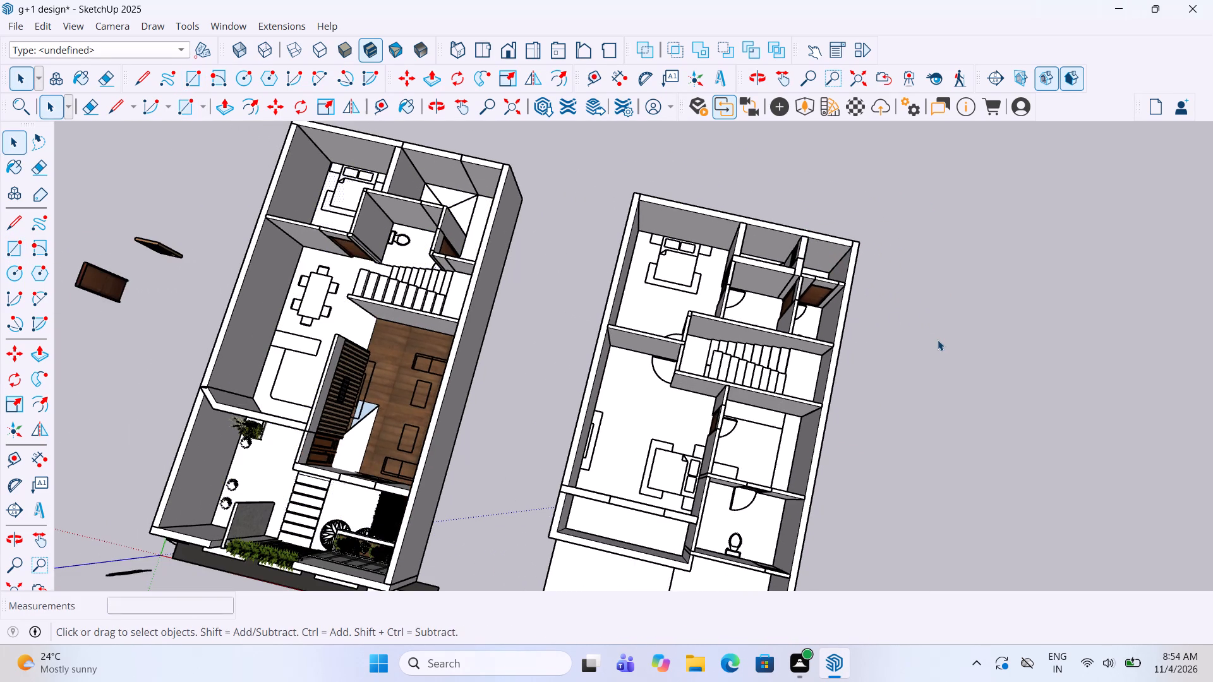
Cover the ground-floor model with a 49' 2 1/2" by 26' 6" rectangle drawn across the tops of its outer walls.
middle_click_drag(643, 408, 739, 367)
scroll(744, 364, "down", 6)
scroll(637, 450, "up", 3)
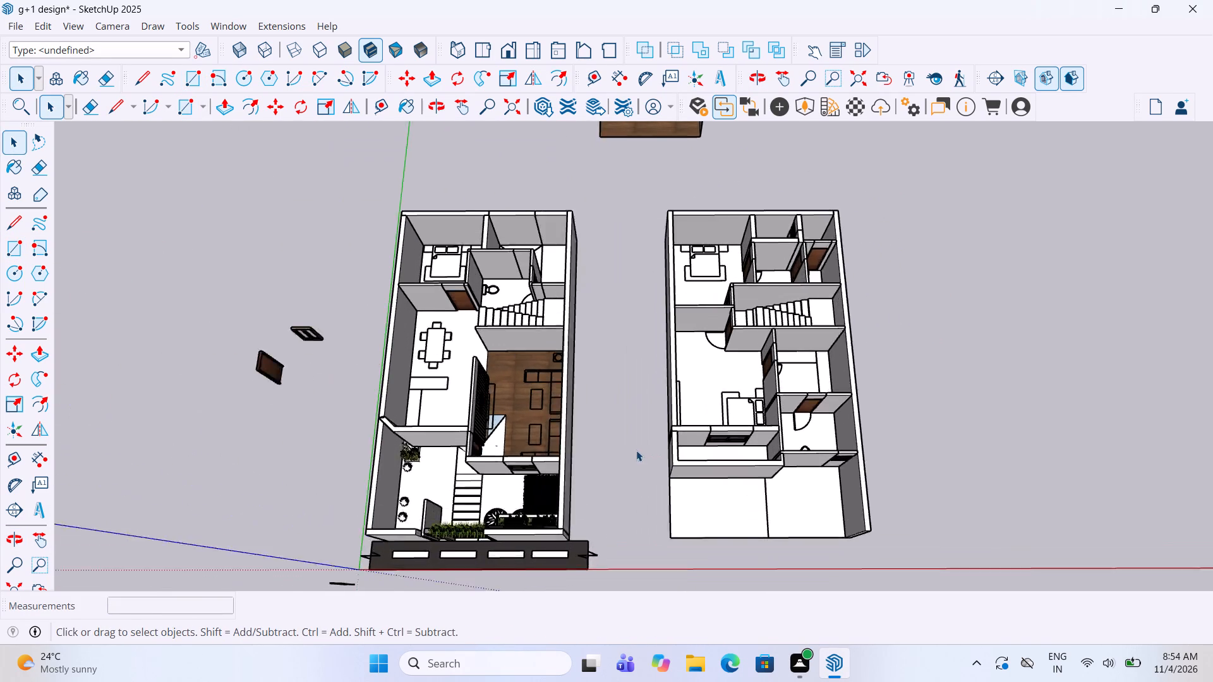
scroll(636, 450, "up", 2)
middle_click_drag(636, 450, 642, 441)
scroll(697, 352, "down", 4)
scroll(481, 352, "up", 3)
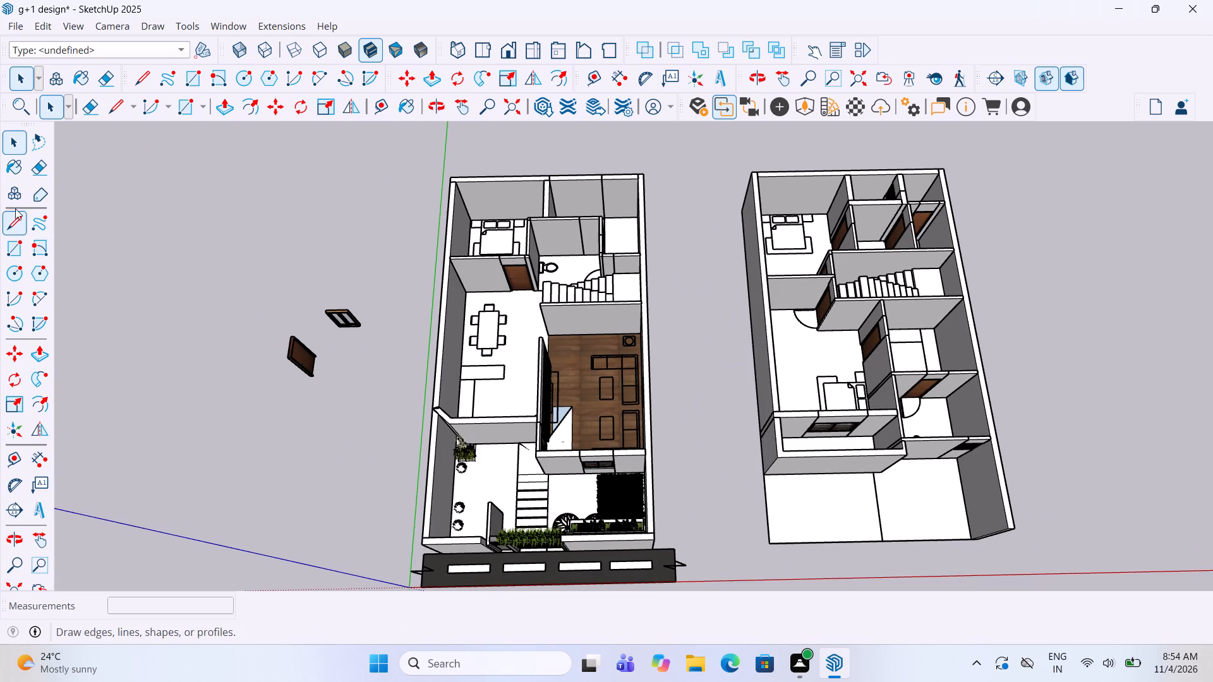
left_click(15, 244)
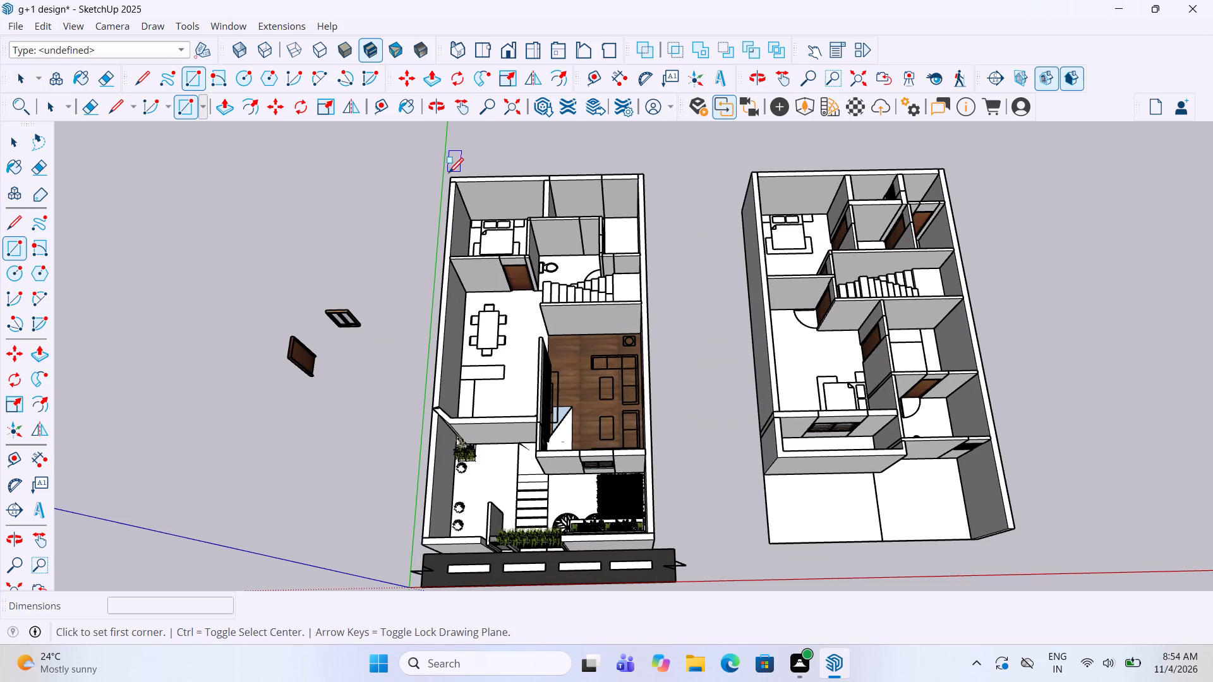
left_click(450, 174)
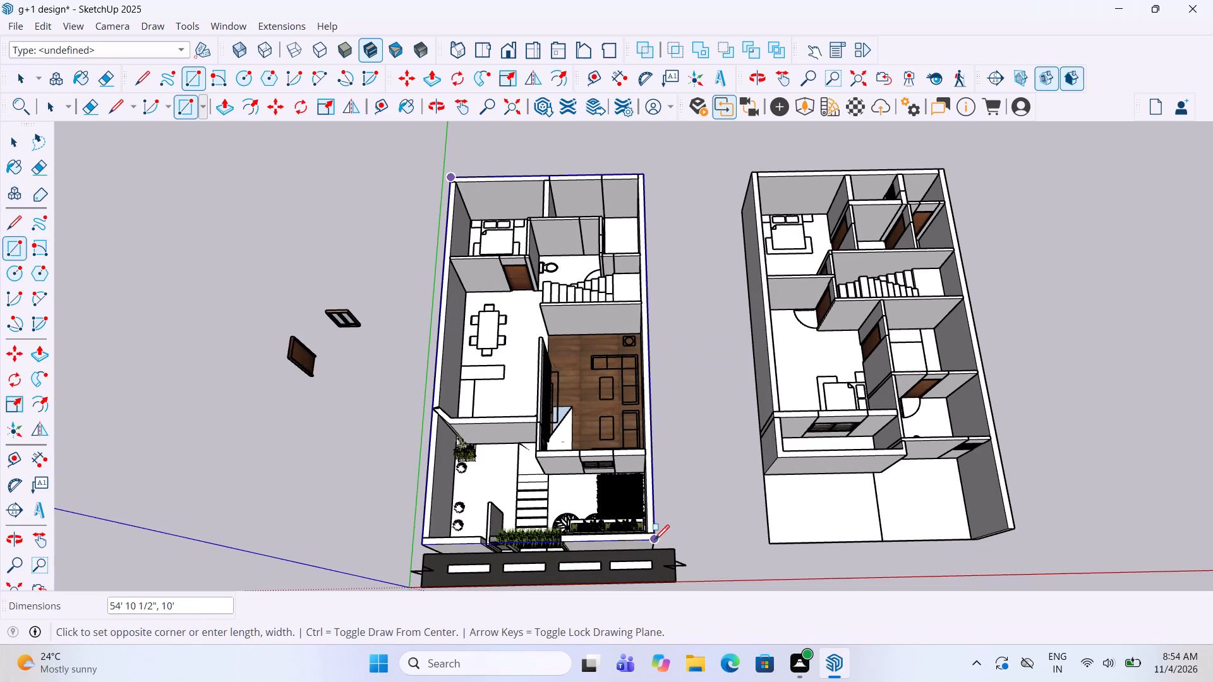
left_click(656, 540)
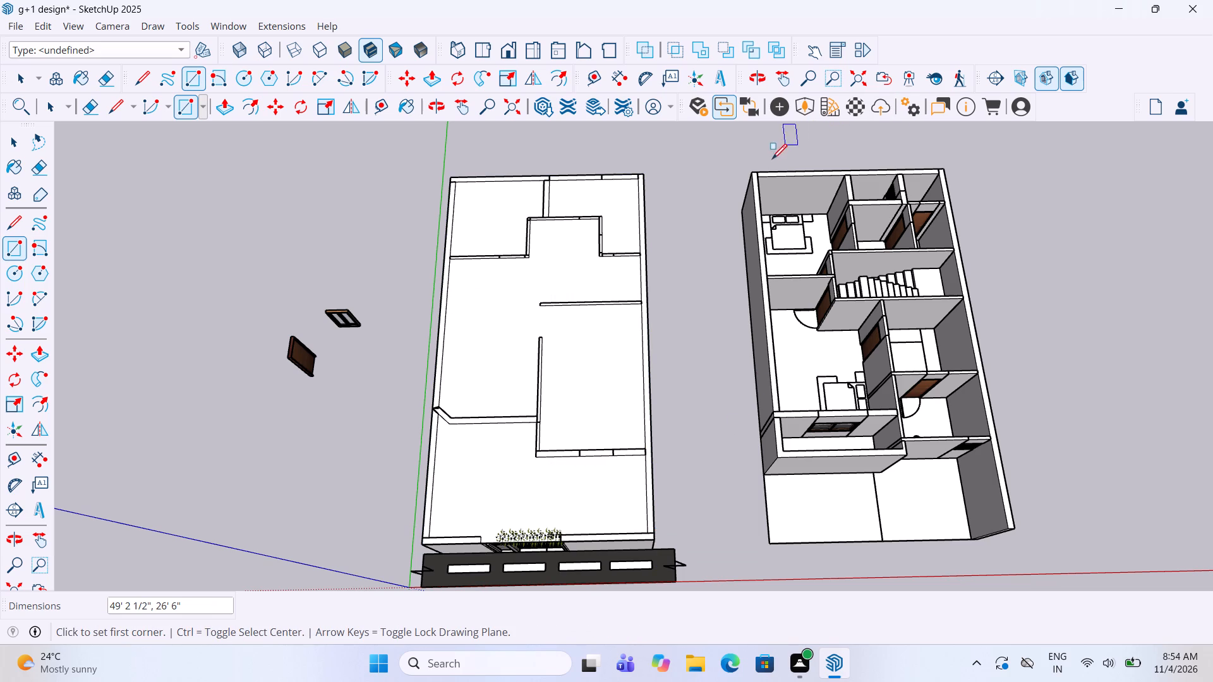
Cover the first-floor model with a rectangle about 40' 4" by 26' 6" across its wall tops, stopping before the open front terrace.
left_click(748, 172)
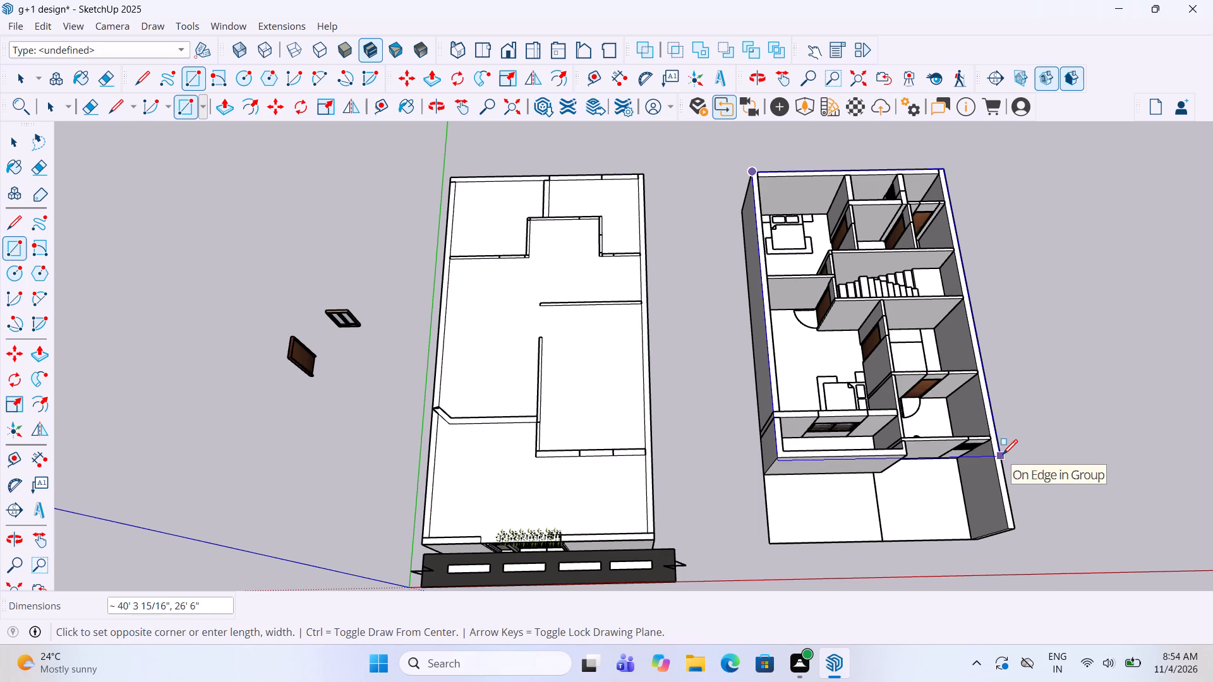
left_click(1003, 456)
middle_click_drag(996, 435, 947, 410)
scroll(582, 236, "down", 4)
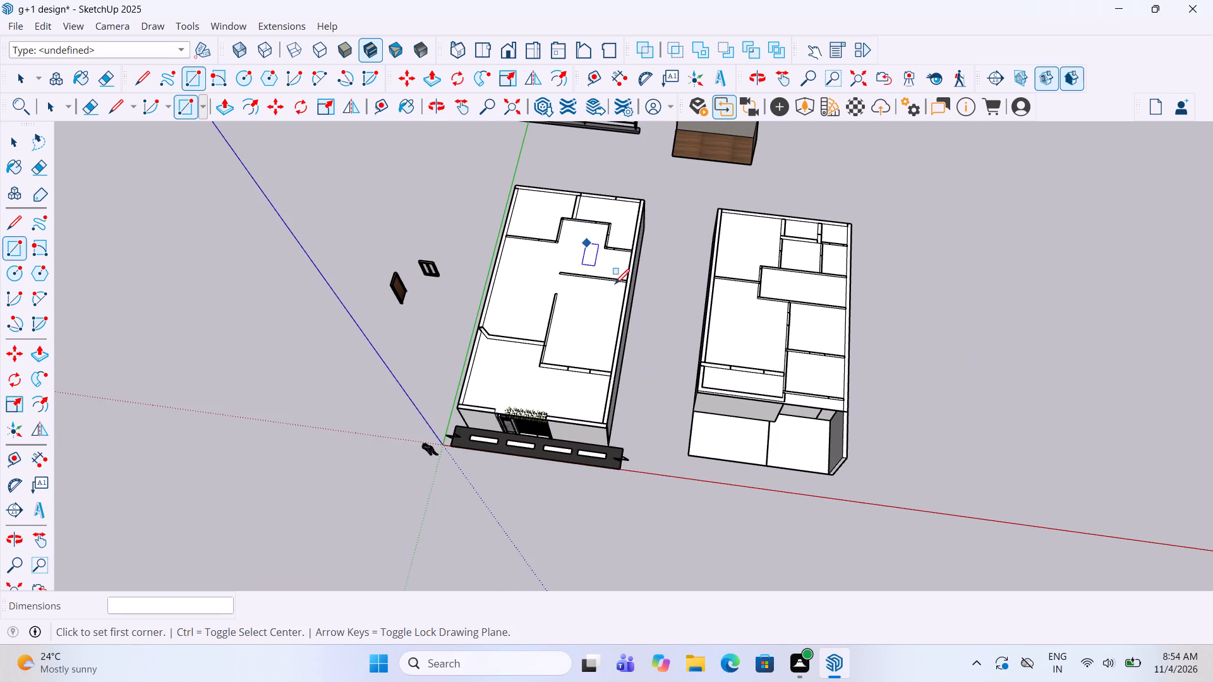
key("space")
Copy the loose black railing from behind the houses to the outer front corner of the first-floor terrace.
scroll(726, 384, "down", 5)
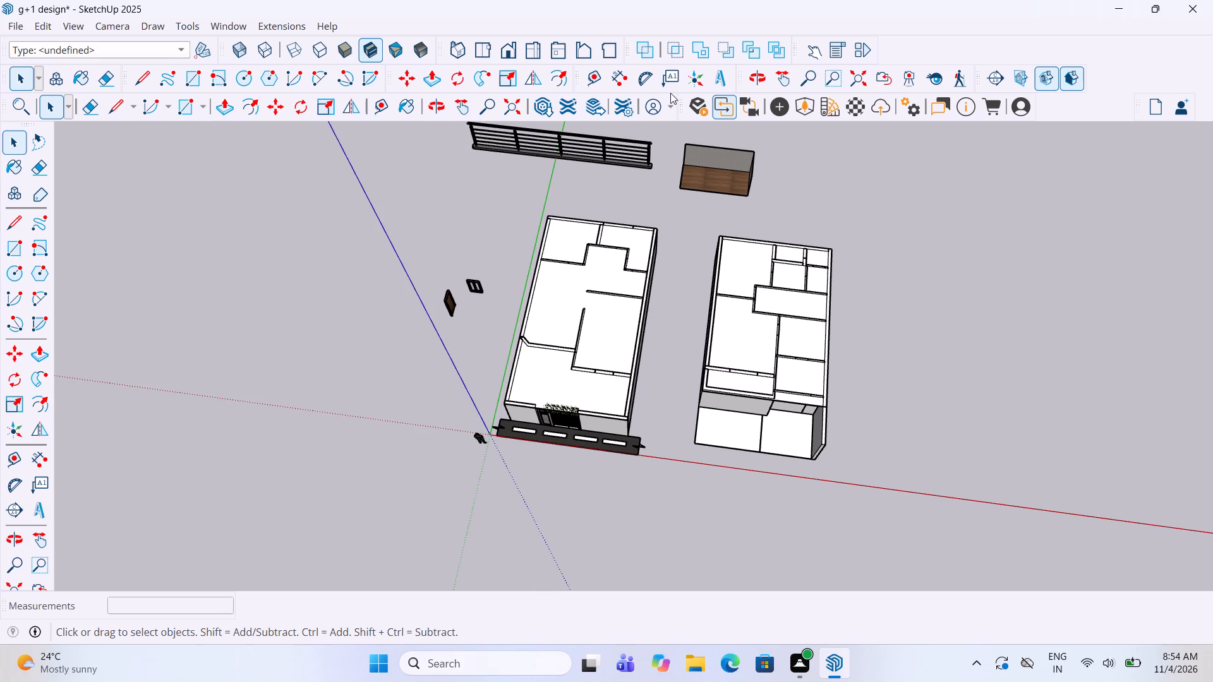
left_click(631, 166)
key("m")
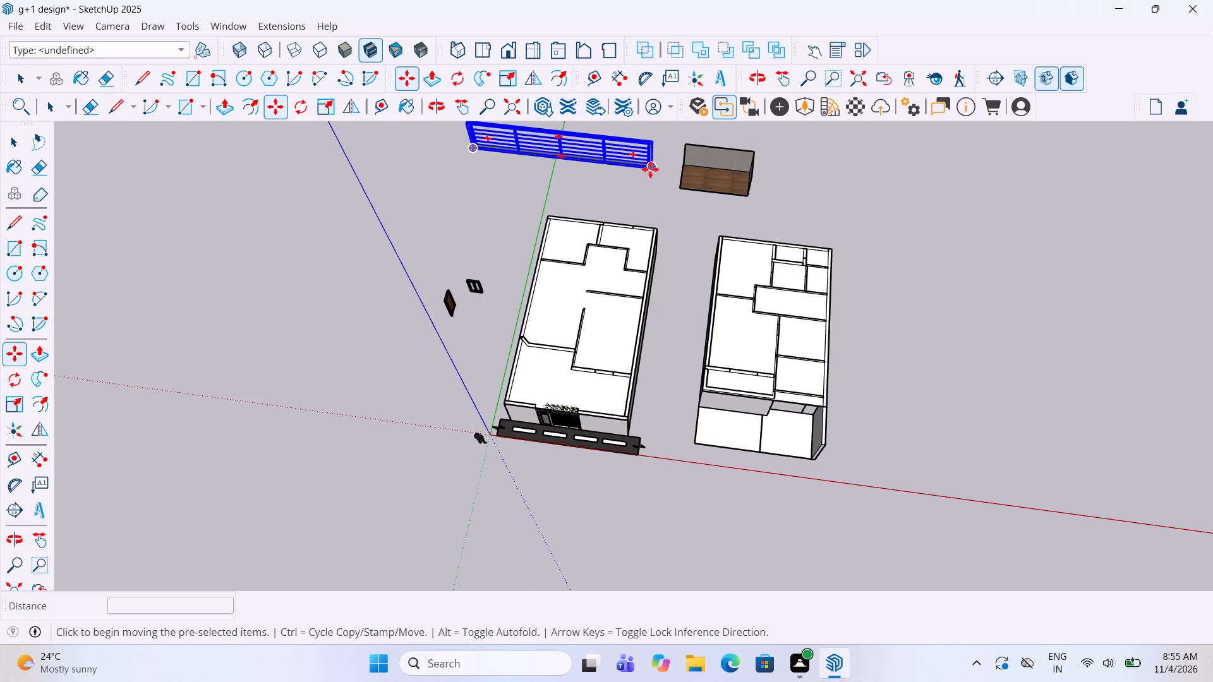
left_click(656, 169)
scroll(836, 410, "up", 11)
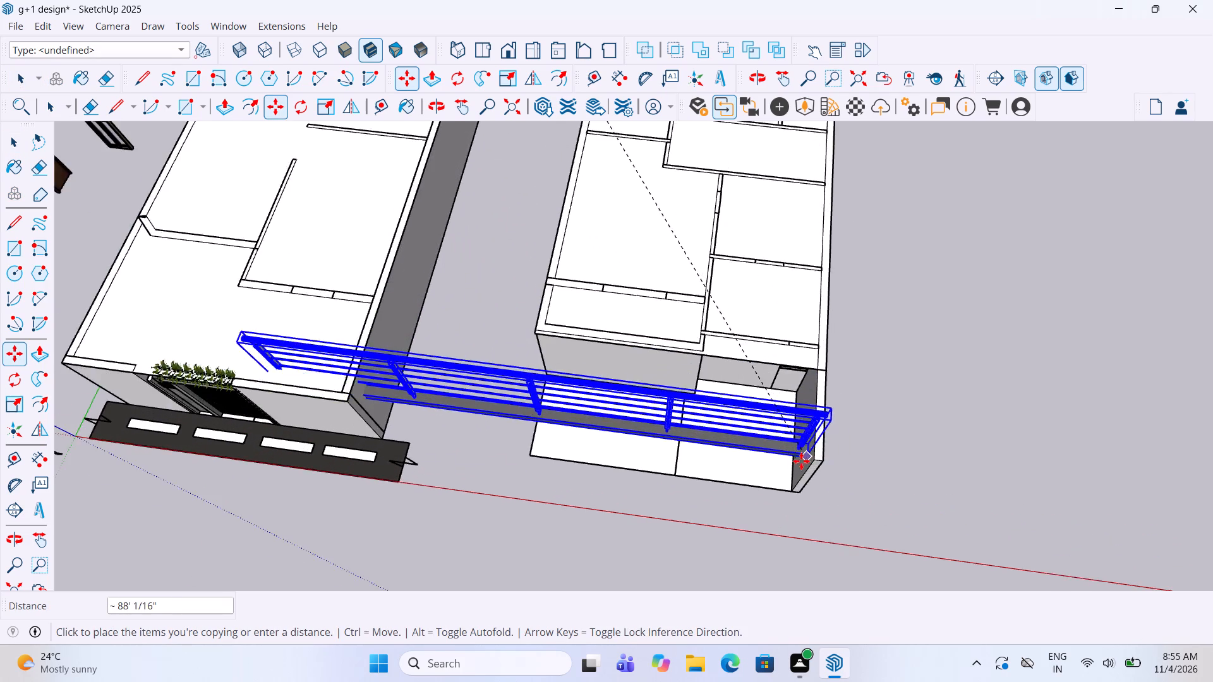
scroll(801, 461, "up", 2)
left_click(786, 501)
Scale the copied railing along the red axis so its length fits the front edge of the terrace.
scroll(799, 469, "down", 5)
key("s")
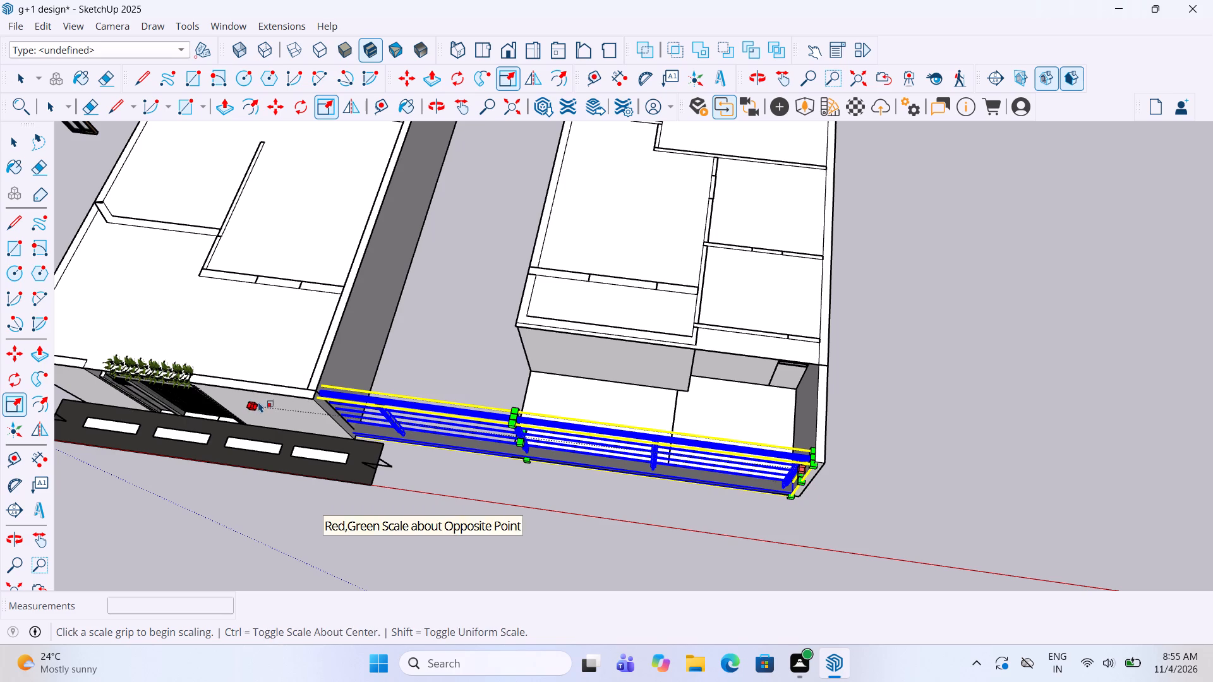
left_click_drag(257, 397, 481, 437)
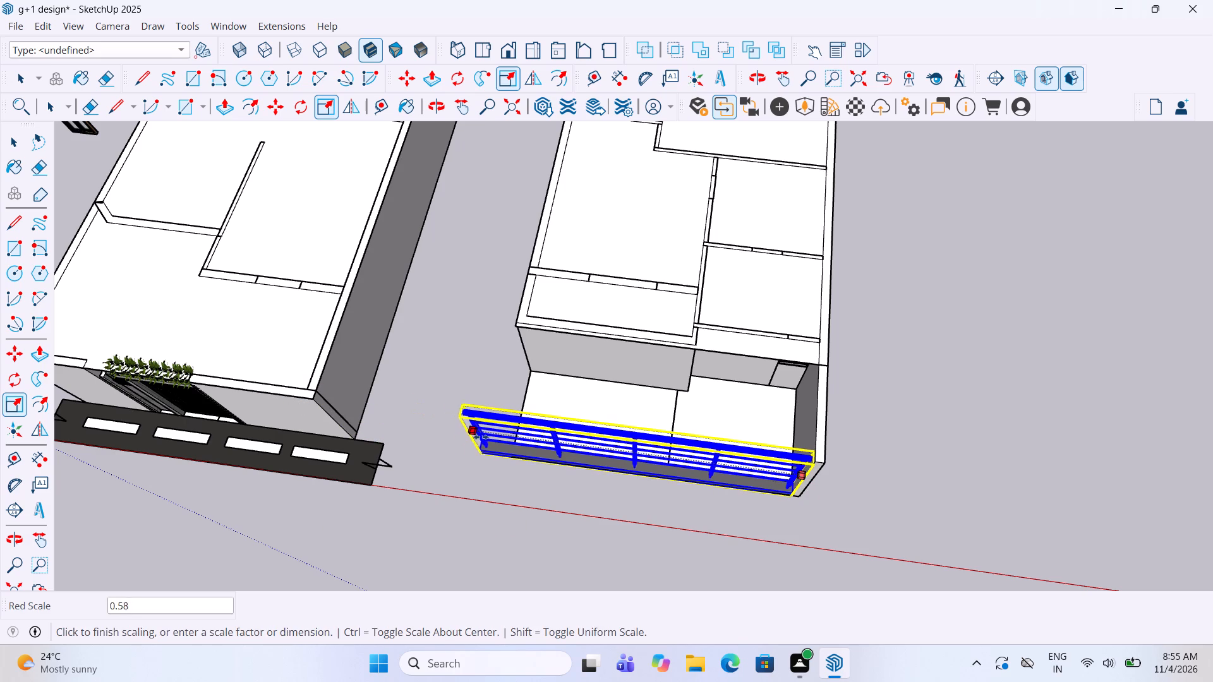
left_click_drag(481, 437, 508, 443)
Scale the terrace railing along the green axis to make it thinner in depth.
middle_click_drag(485, 422, 638, 420)
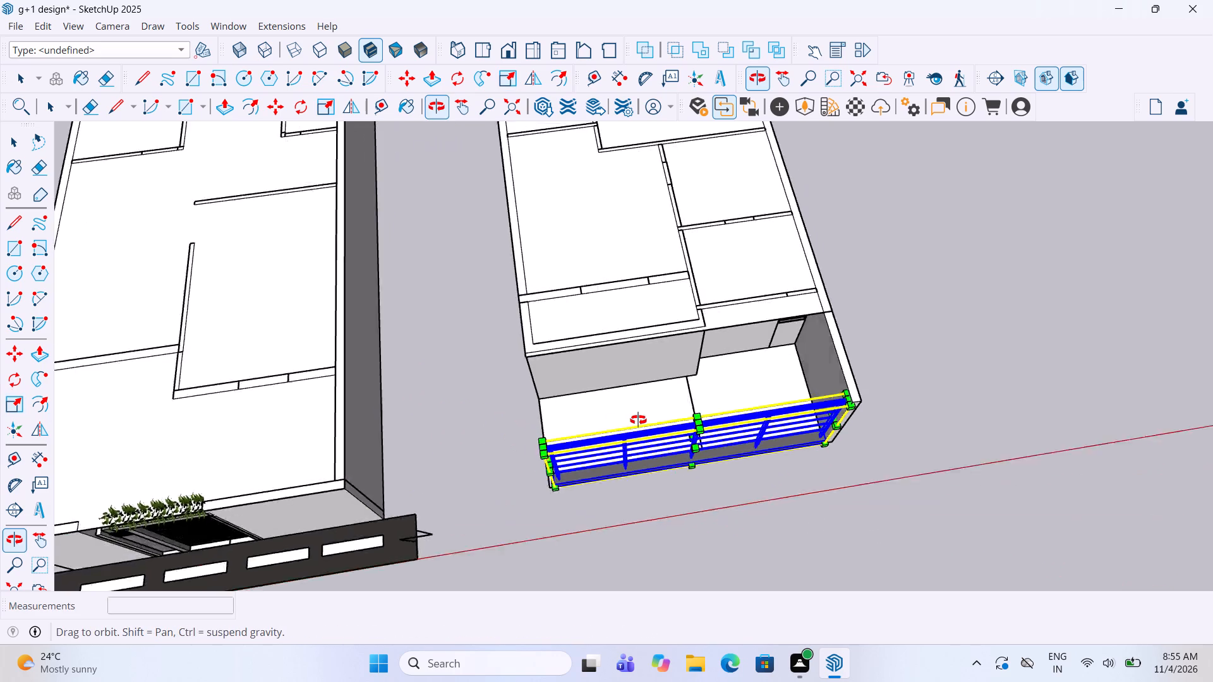
middle_click_drag(638, 420, 685, 416)
scroll(655, 354, "down", 4)
scroll(668, 375, "up", 4)
scroll(765, 421, "up", 4)
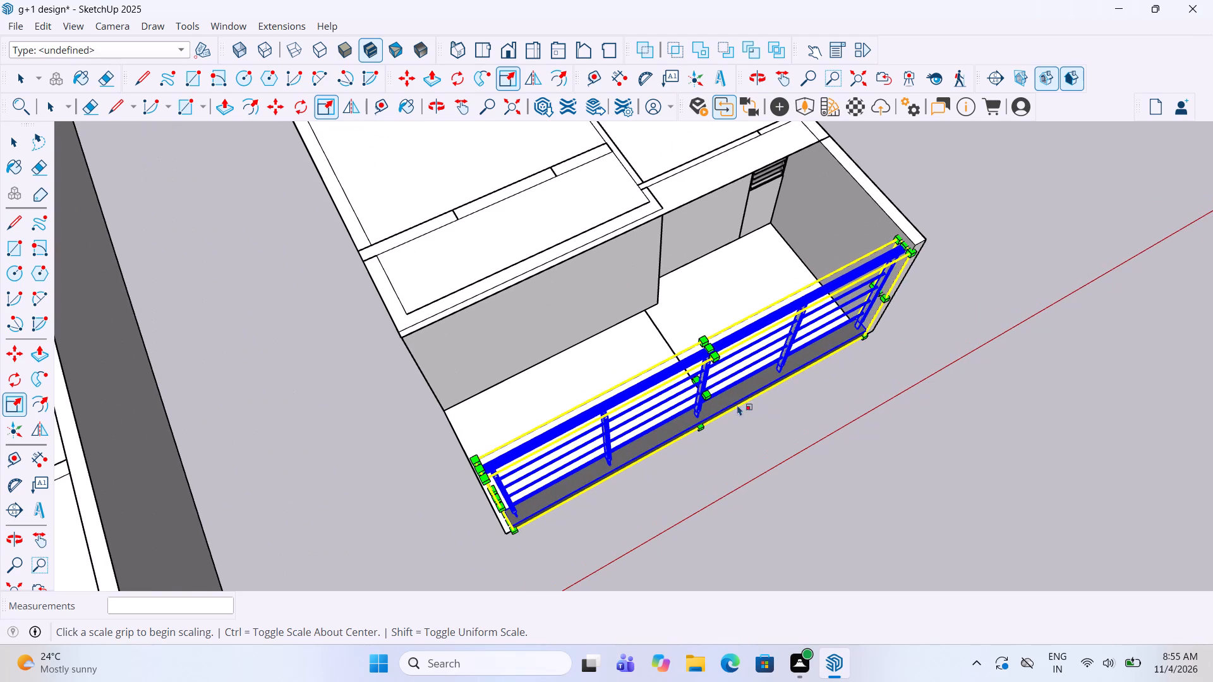
left_click_drag(699, 376, 703, 386)
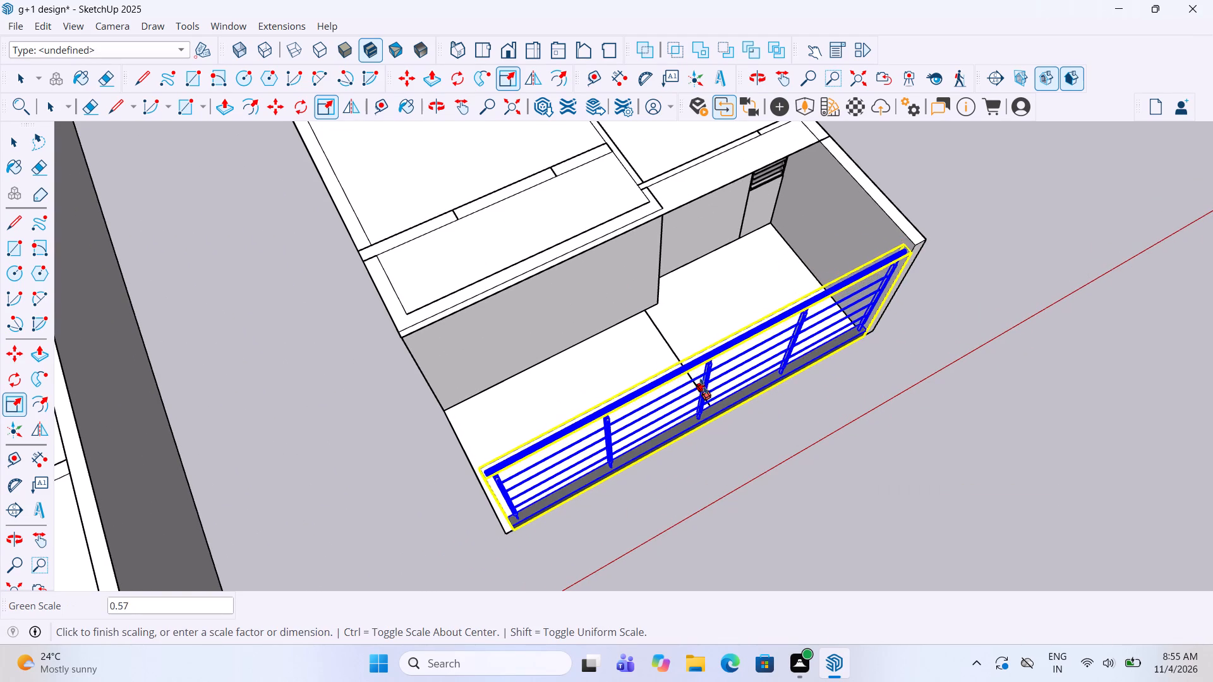
left_click_drag(703, 386, 706, 390)
Copy the fitted terrace railing about 18' 11" away onto the open ground beside the first-floor model.
key("m")
left_click(711, 407, "ctrl")
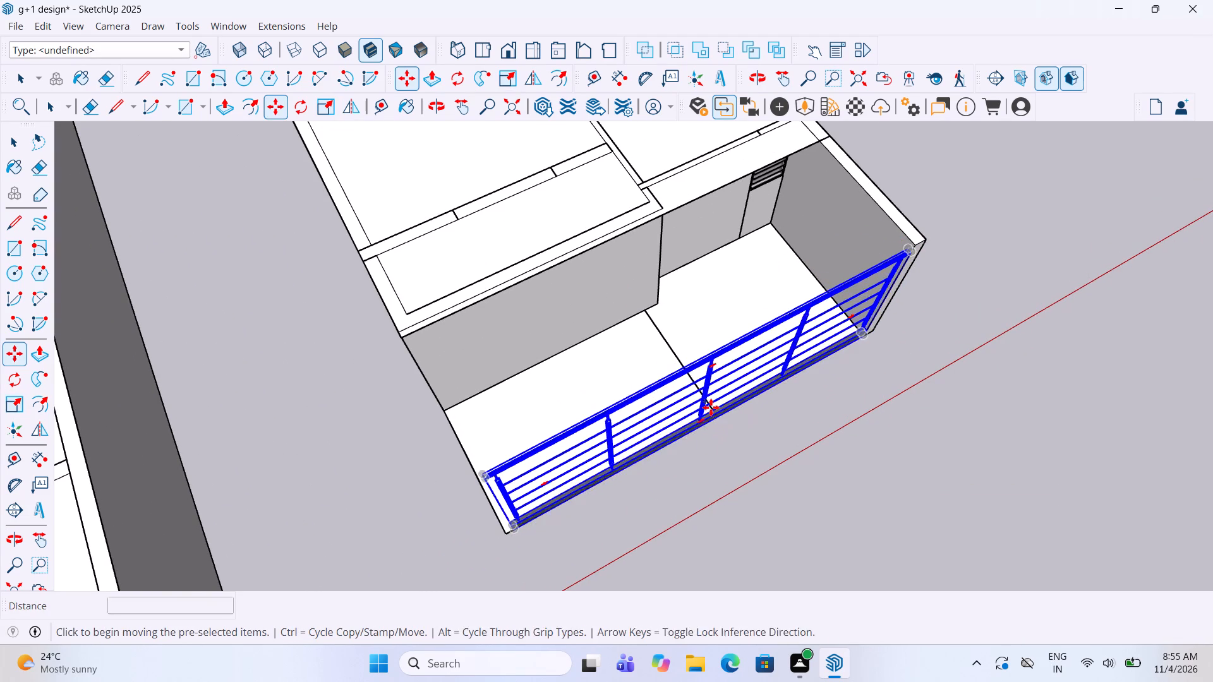
scroll(651, 362, "down", 5)
left_click(877, 393)
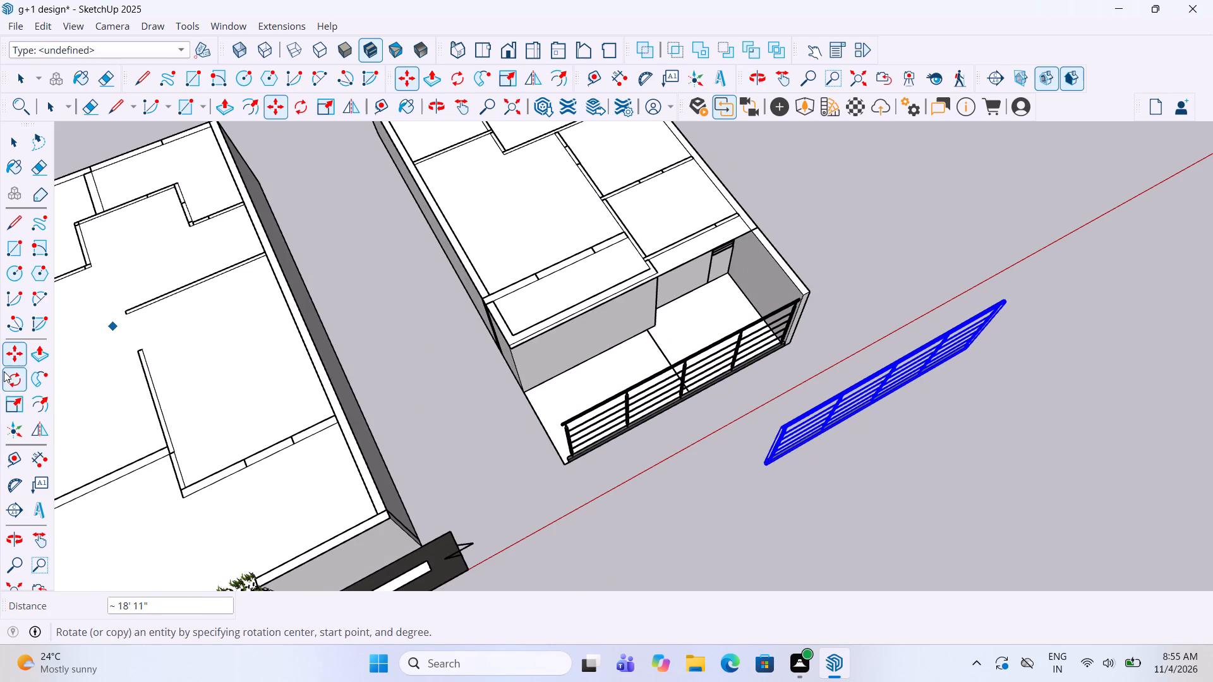
Rotate the new railing copy by 90 degrees in the ground plane.
left_click(9, 373)
left_click(911, 457)
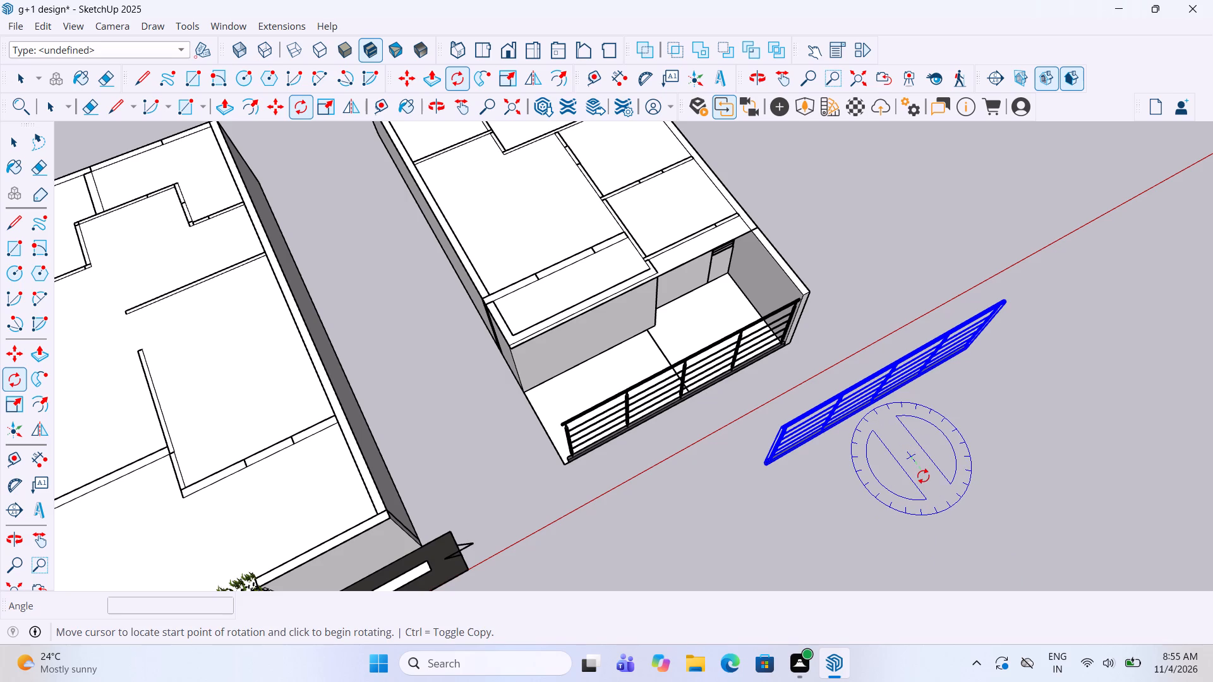
double_click(923, 476)
left_click(839, 503)
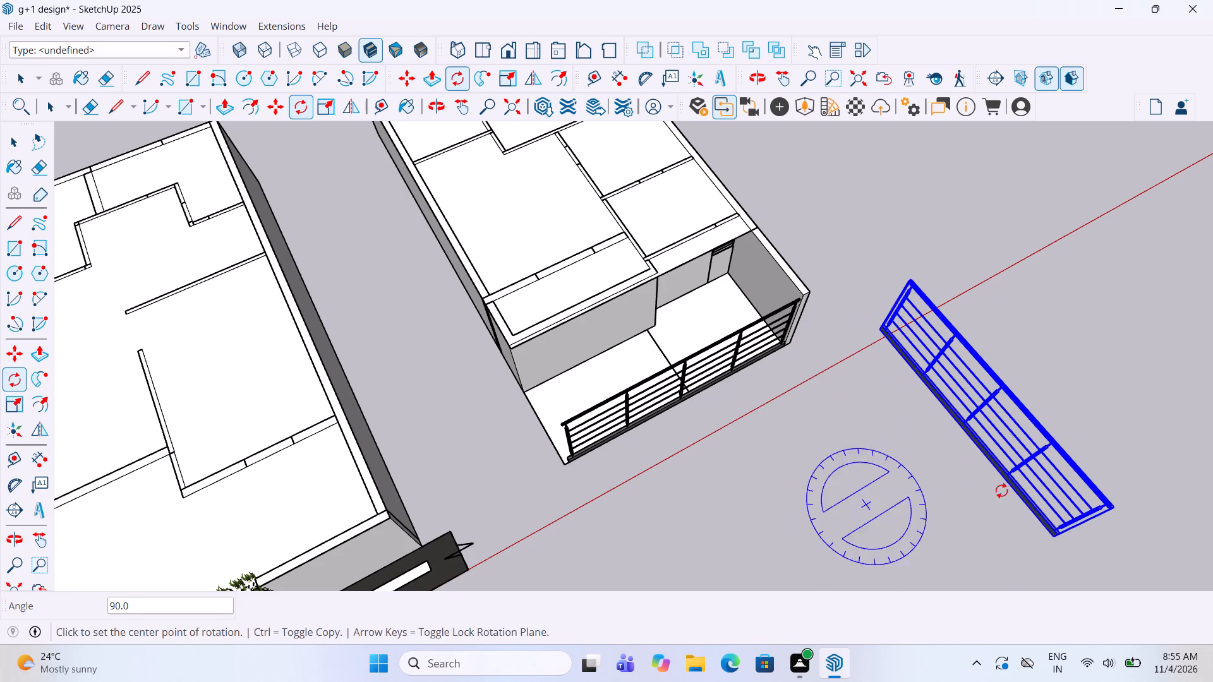
Move the rotated railing copy so its end meets the front corner of the first-floor terrace, along the open side edge.
key("m")
scroll(636, 361, "down", 4)
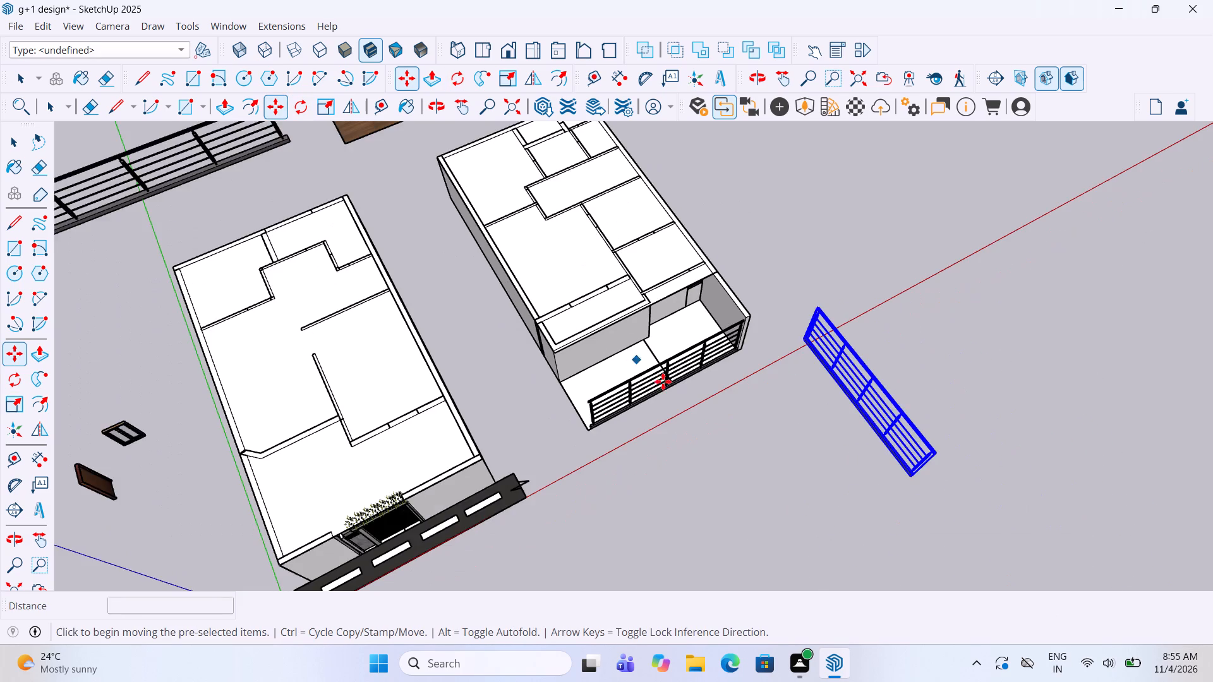
scroll(818, 479, "up", 2)
left_click(932, 469)
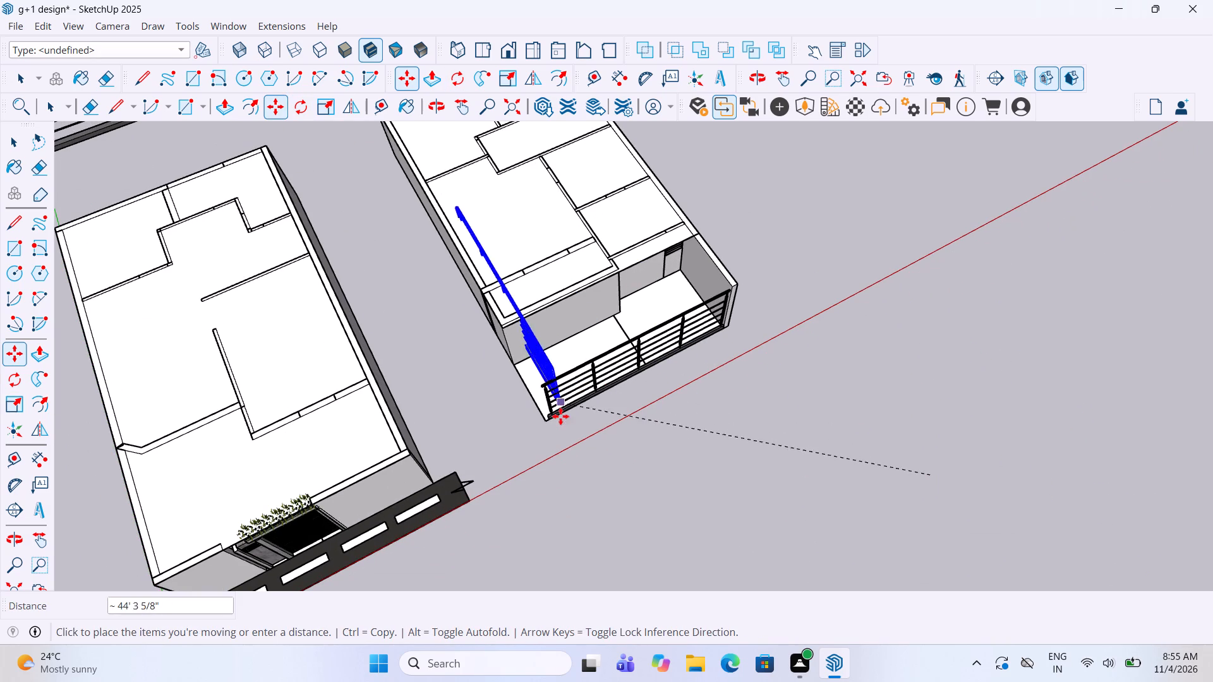
left_click(546, 416)
scroll(541, 287, "up", 2)
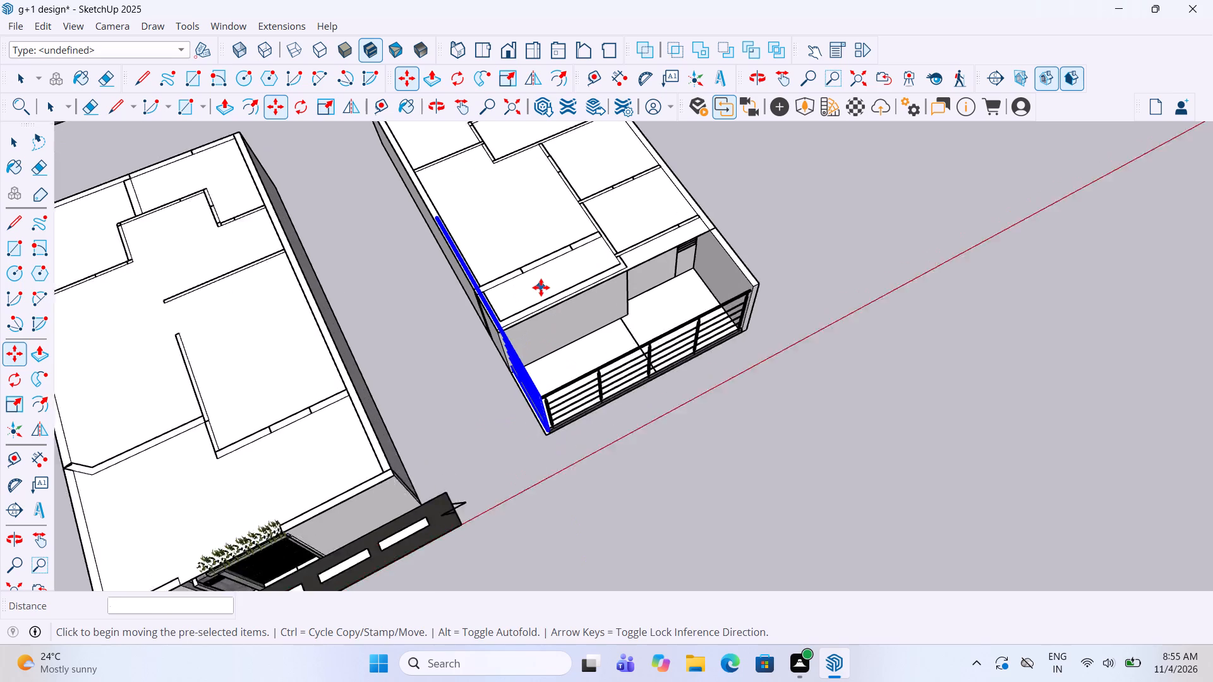
Scale the side railing on the red and green axes so its length fits the terrace's open side edge.
scroll(541, 287, "up", 1)
key("s")
left_click_drag(428, 237, 479, 330)
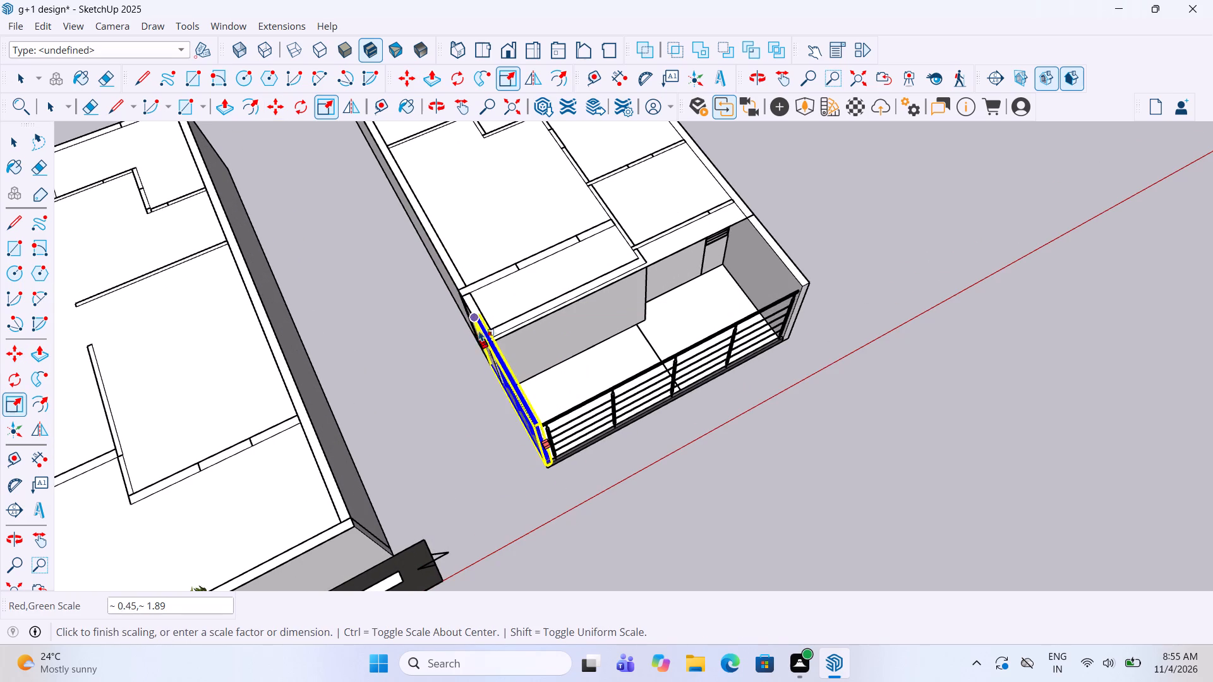
left_click_drag(479, 330, 494, 356)
left_click(494, 356)
key("space")
double_click(794, 395)
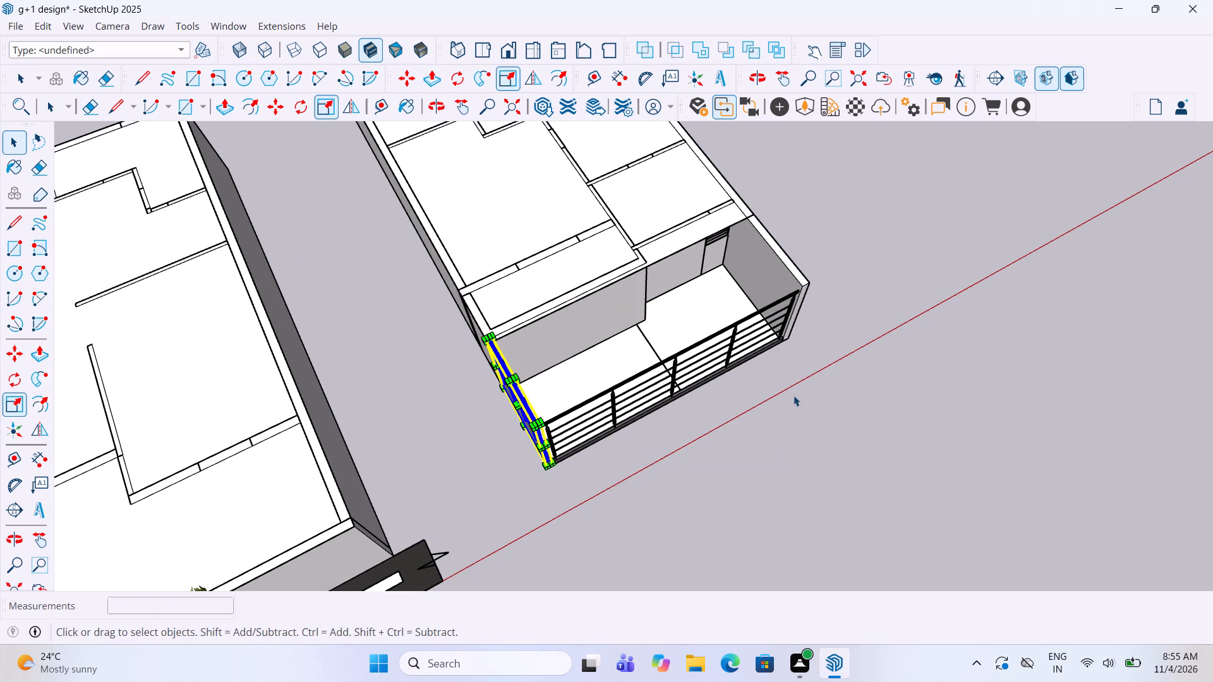
Scale the terrace's side railing down along the blue axis to reduce its height.
middle_click_drag(819, 313, 472, 210)
scroll(479, 204, "up", 6)
left_click(541, 344)
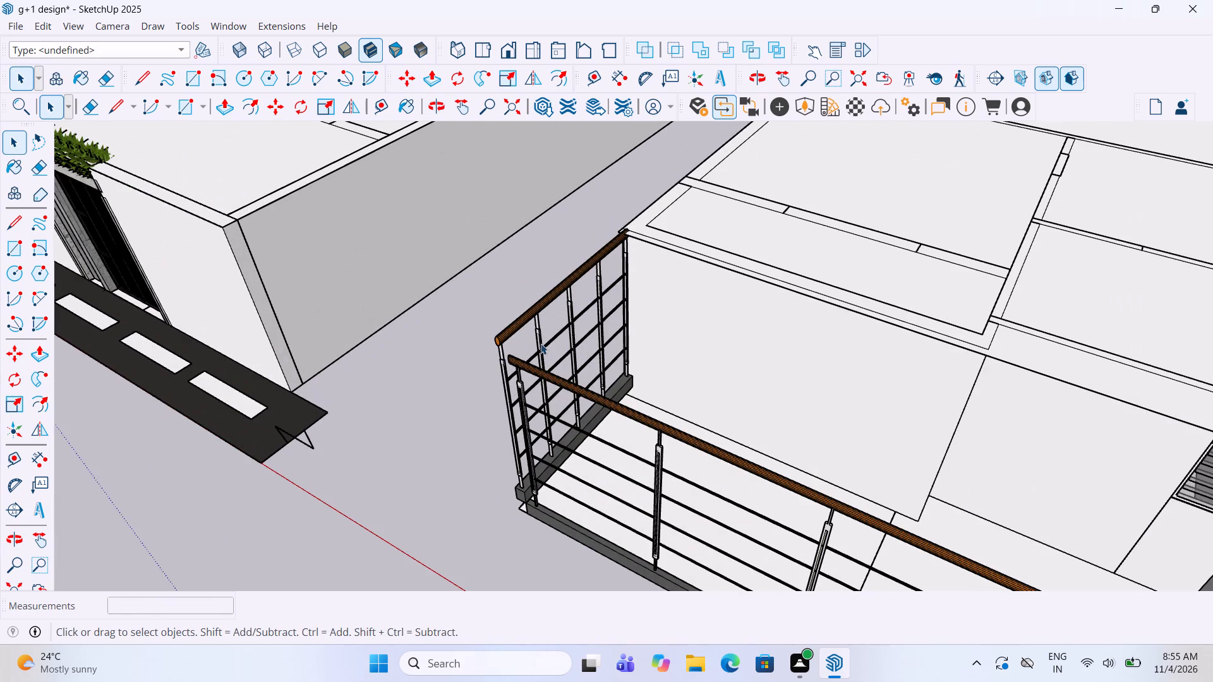
scroll(561, 324, "down", 2)
scroll(562, 324, "up", 2)
key("s")
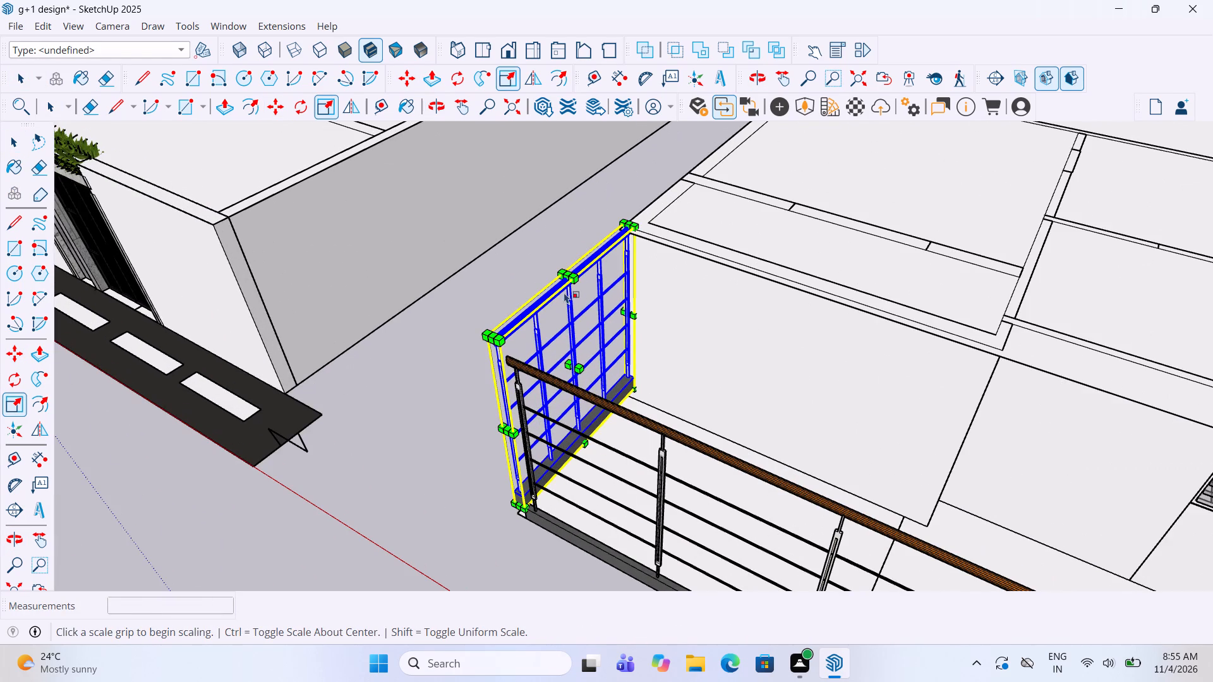
left_click_drag(569, 270, 578, 363)
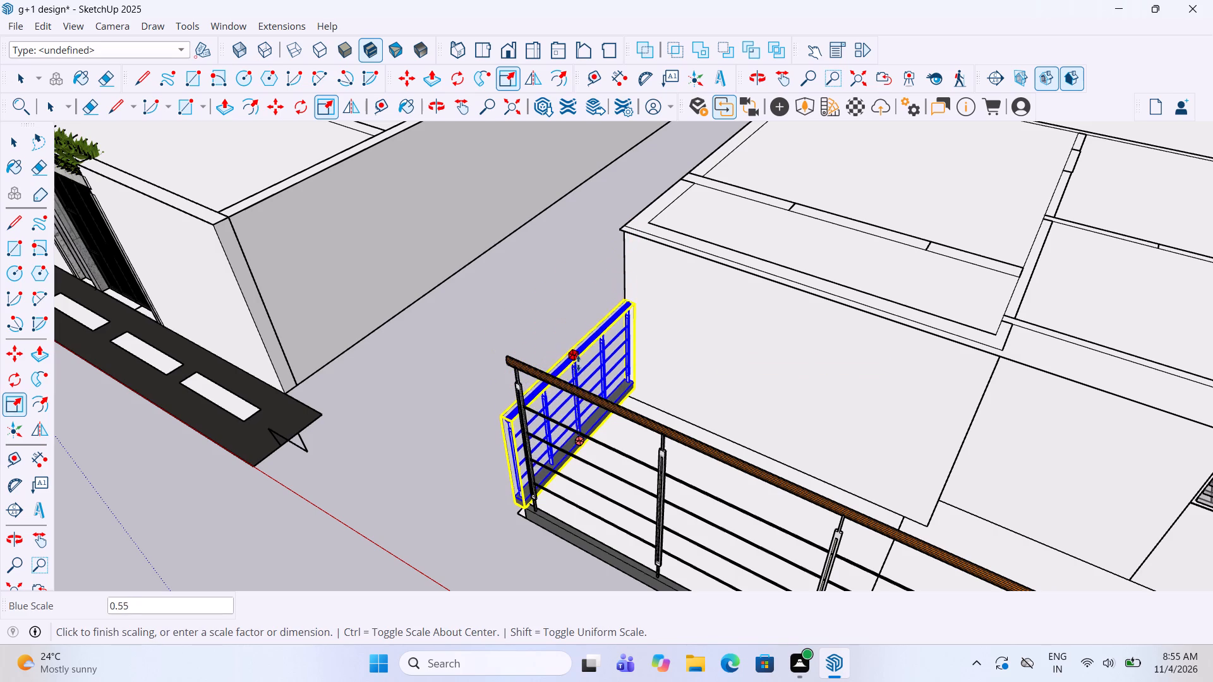
left_click_drag(578, 363, 582, 385)
left_click_drag(567, 294, 568, 300)
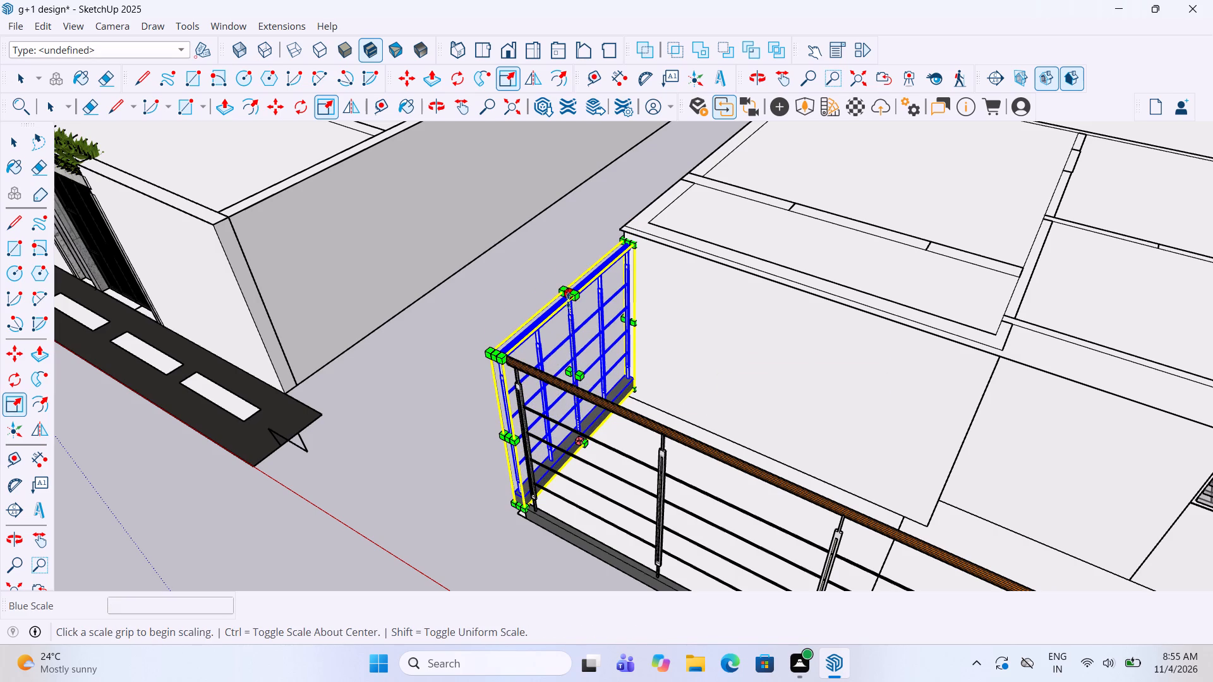
left_click_drag(568, 300, 566, 379)
left_click_drag(568, 293, 567, 362)
scroll(587, 316, "down", 5)
key("space")
left_click(526, 471)
Scale the front terrace railing along the blue axis to about 0.59 so its height matches the side railing.
left_click(620, 386)
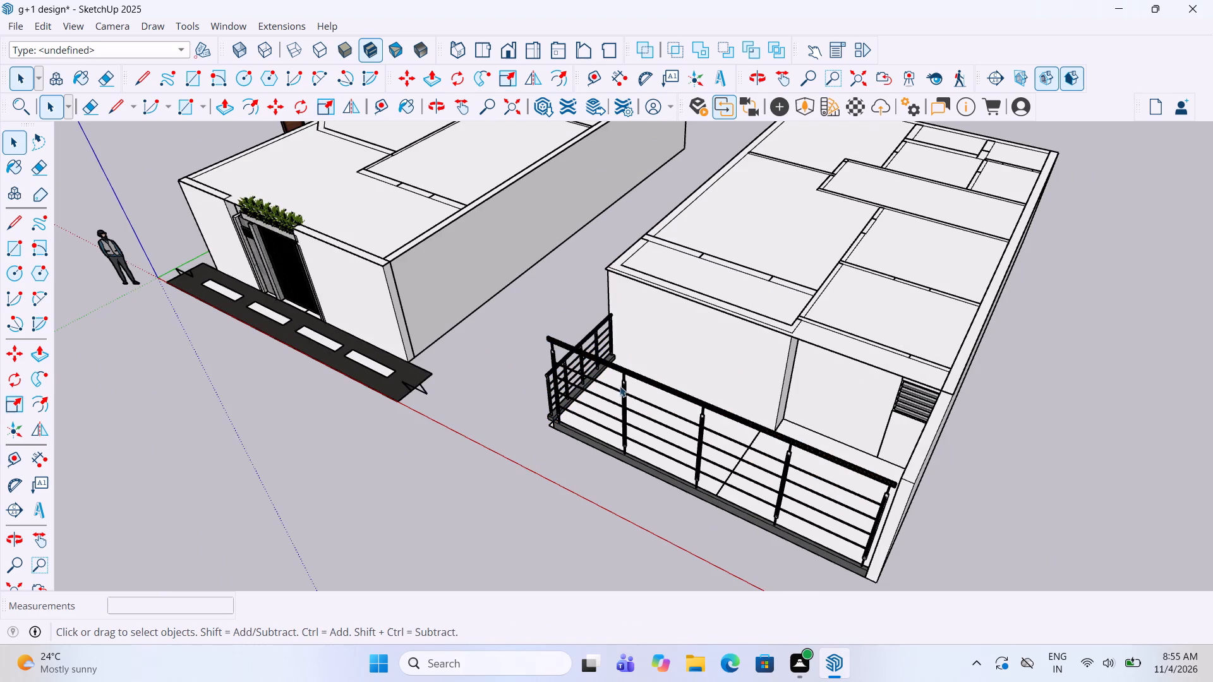
scroll(618, 369, "up", 3)
left_click(679, 392)
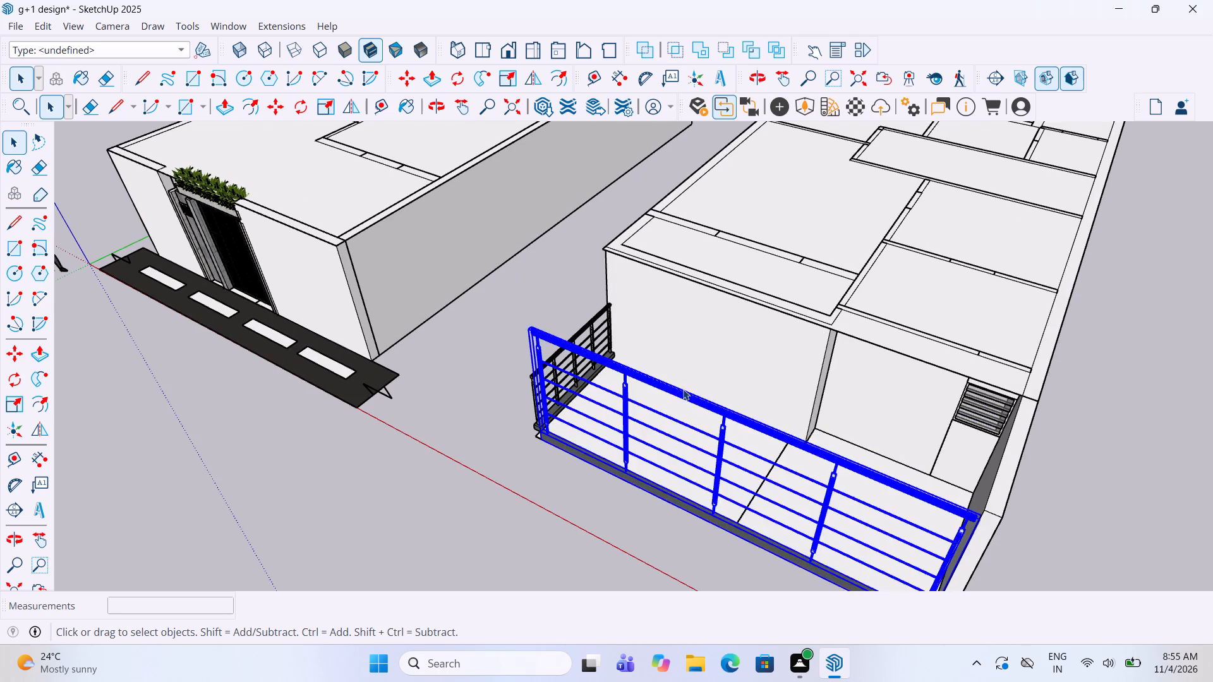
scroll(683, 389, "up", 3)
key("s")
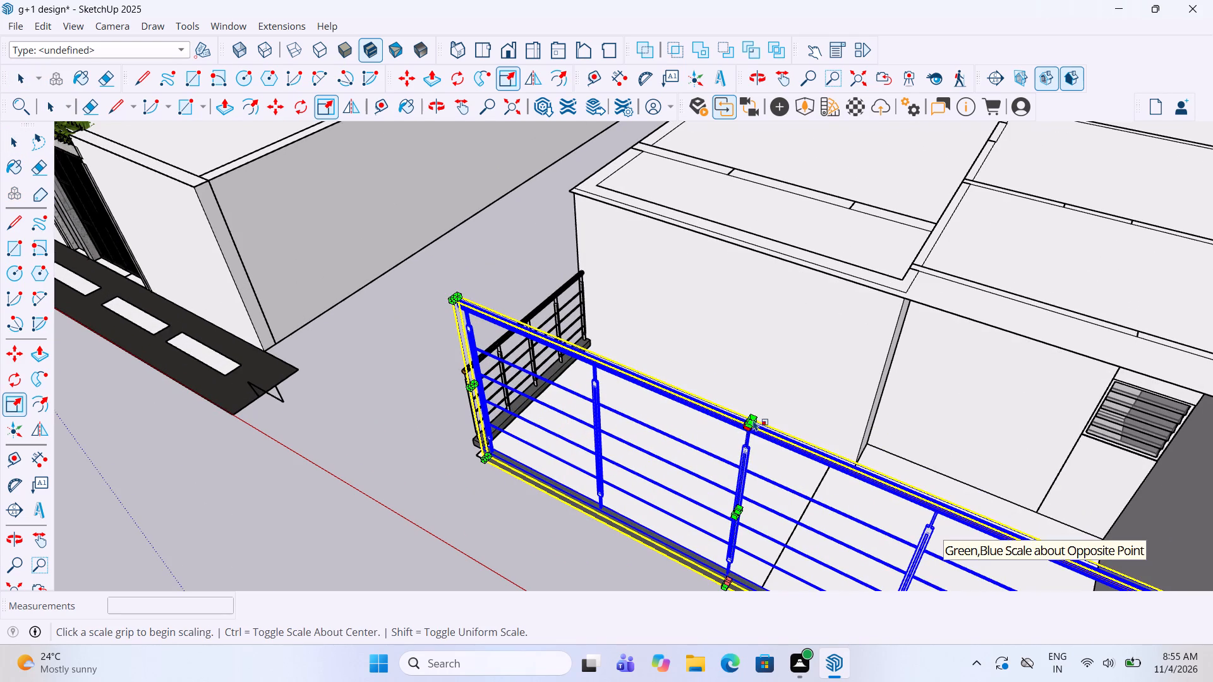
left_click_drag(754, 419, 756, 506)
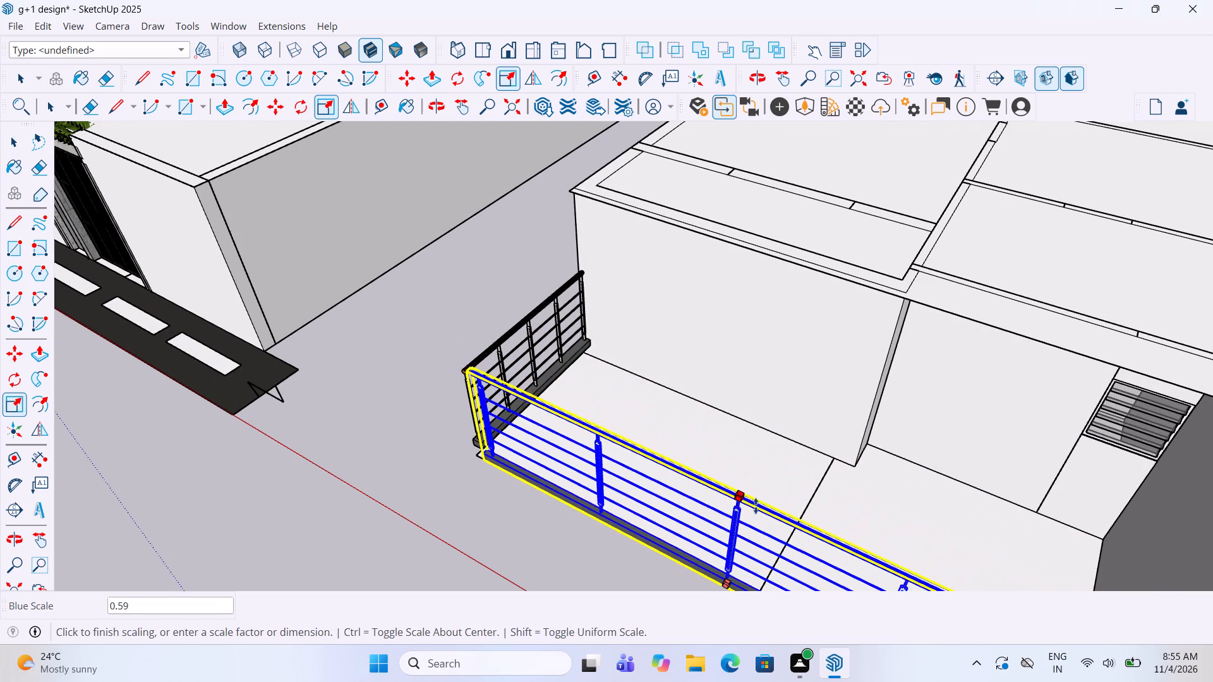
left_click_drag(756, 506, 756, 506)
key("space")
left_click(473, 494)
scroll(482, 452, "down", 4)
Delete the leftover objects around the two models: the spare railing, the panel with its remaining edge, and the loose door and window pieces.
middle_click_drag(483, 449, 548, 436)
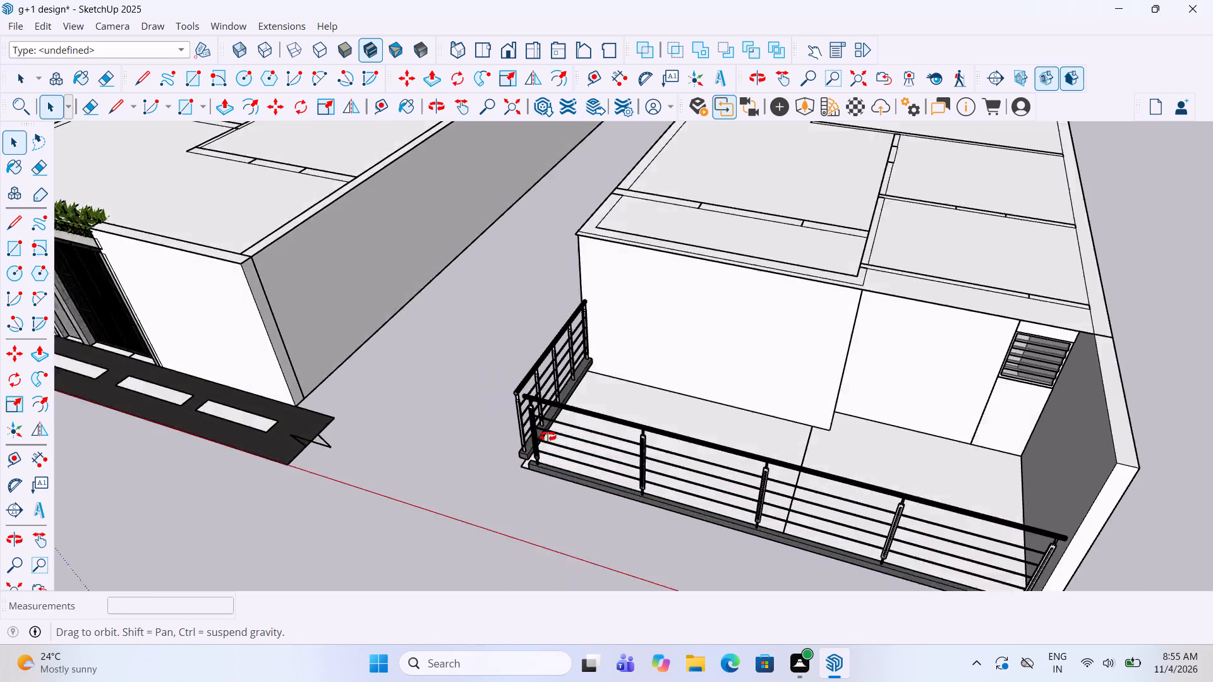
middle_click_drag(548, 436, 629, 428)
scroll(627, 398, "down", 15)
middle_click_drag(661, 271, 676, 342)
left_click(643, 153)
left_click(643, 193)
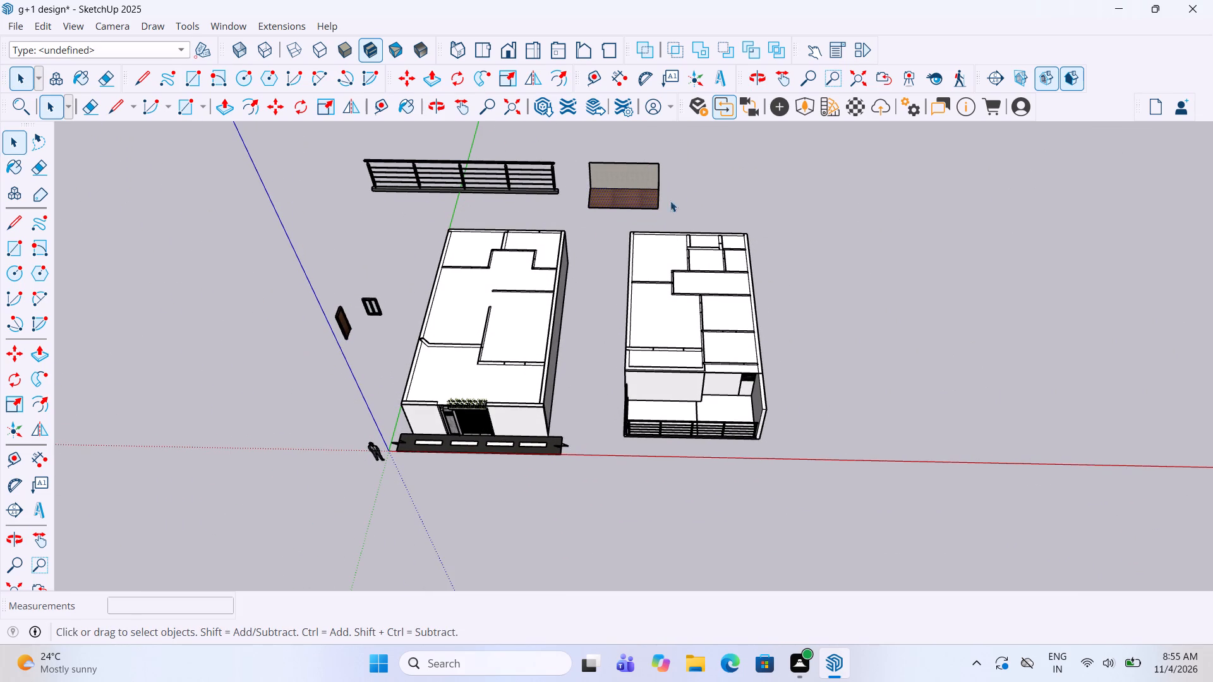
left_click_drag(708, 195, 548, 151)
key("Delete")
left_click_drag(675, 215, 630, 188)
left_click(630, 188)
key("Delete")
left_click_drag(387, 338, 335, 283)
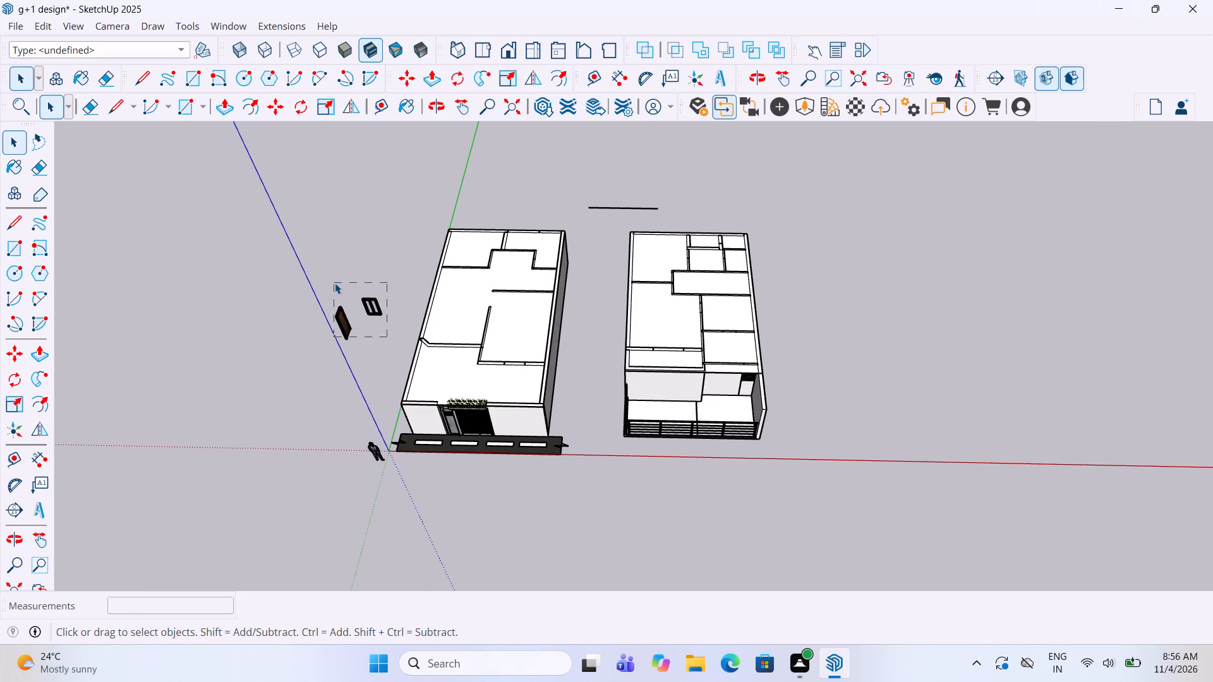
key("Delete")
left_click_drag(655, 212, 584, 168)
key("Delete")
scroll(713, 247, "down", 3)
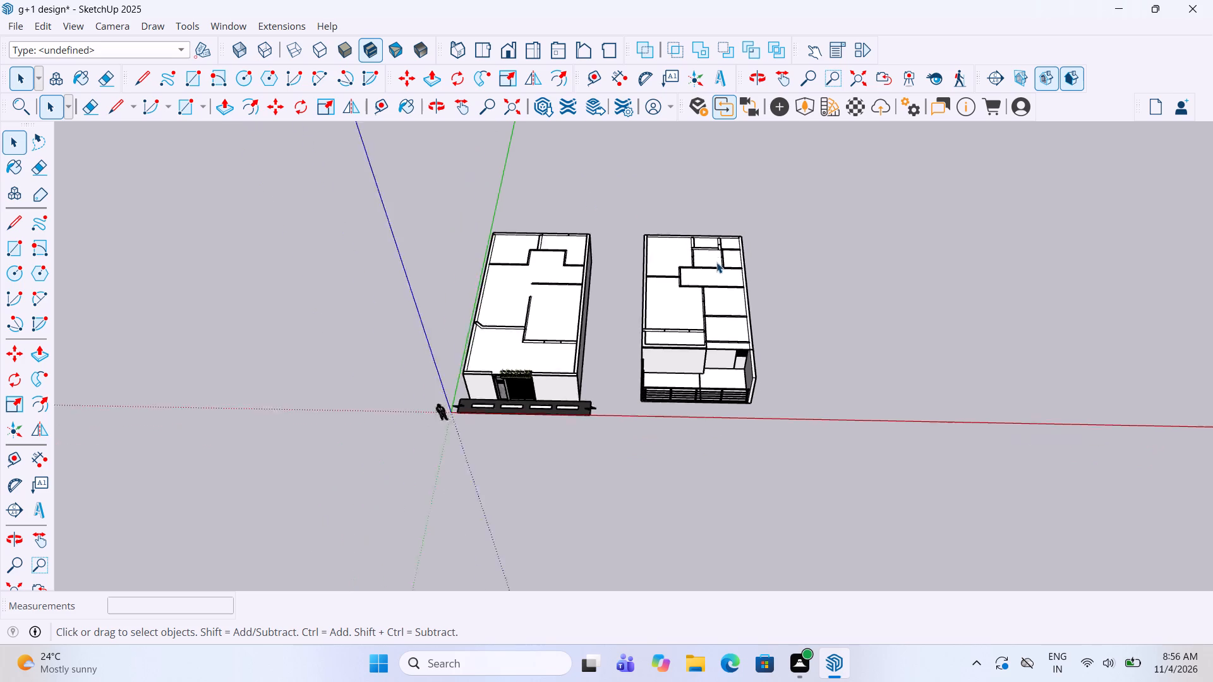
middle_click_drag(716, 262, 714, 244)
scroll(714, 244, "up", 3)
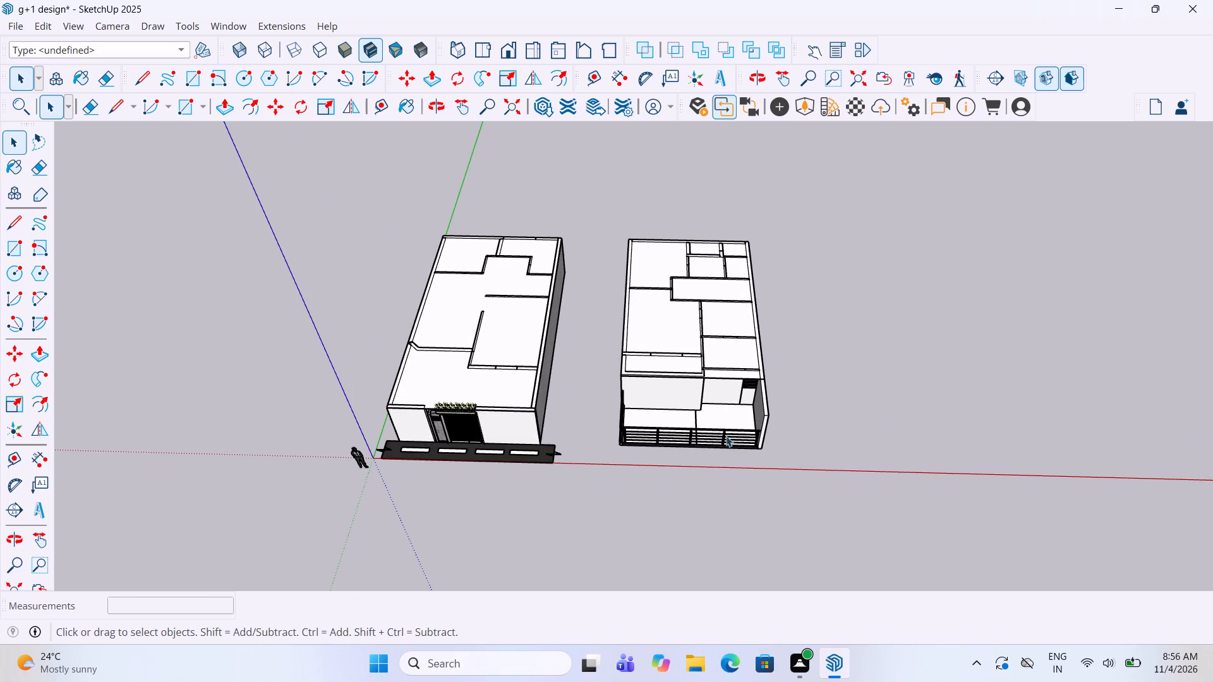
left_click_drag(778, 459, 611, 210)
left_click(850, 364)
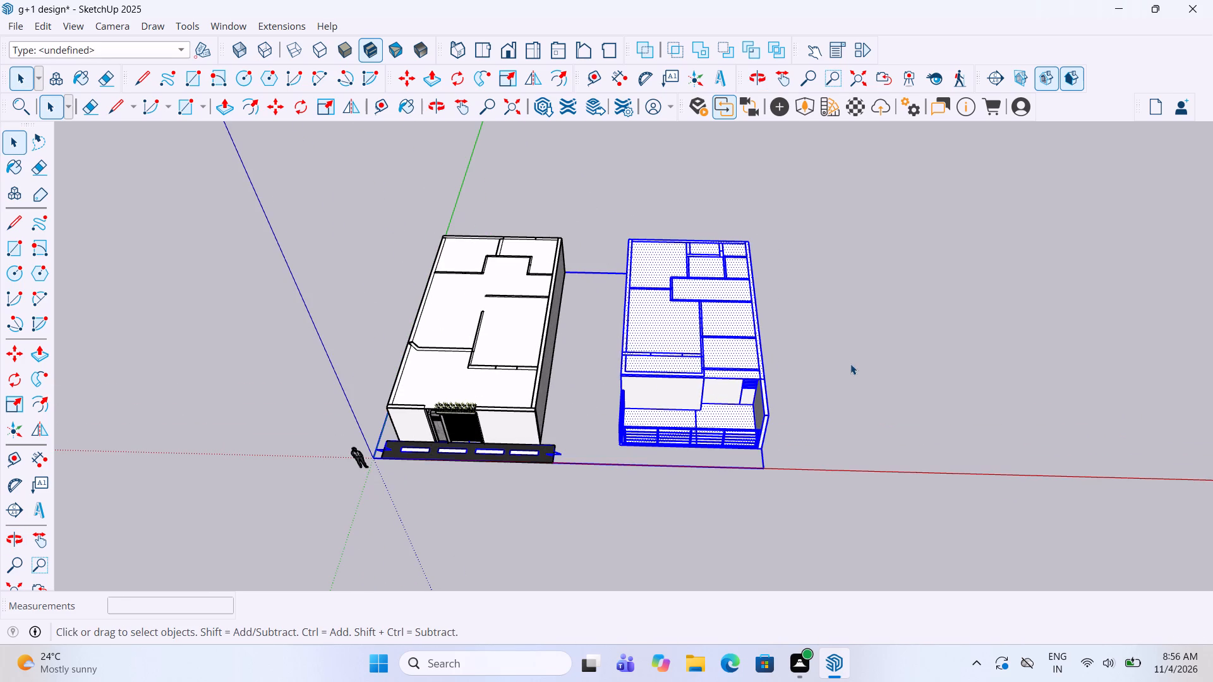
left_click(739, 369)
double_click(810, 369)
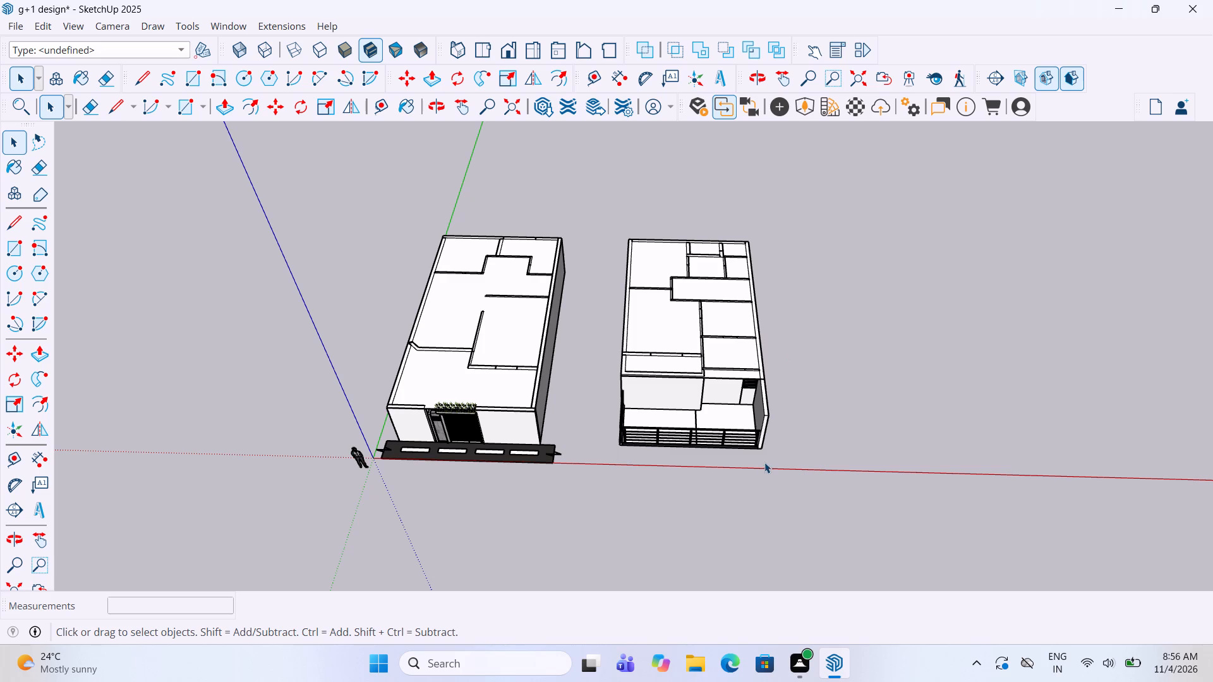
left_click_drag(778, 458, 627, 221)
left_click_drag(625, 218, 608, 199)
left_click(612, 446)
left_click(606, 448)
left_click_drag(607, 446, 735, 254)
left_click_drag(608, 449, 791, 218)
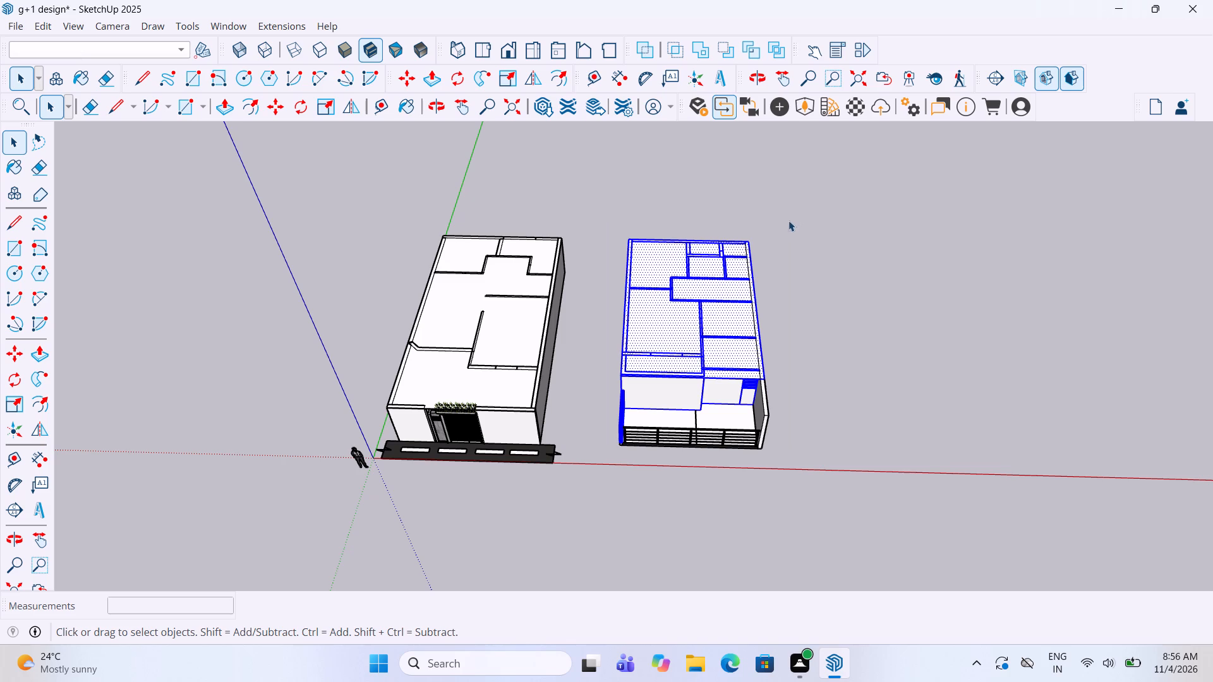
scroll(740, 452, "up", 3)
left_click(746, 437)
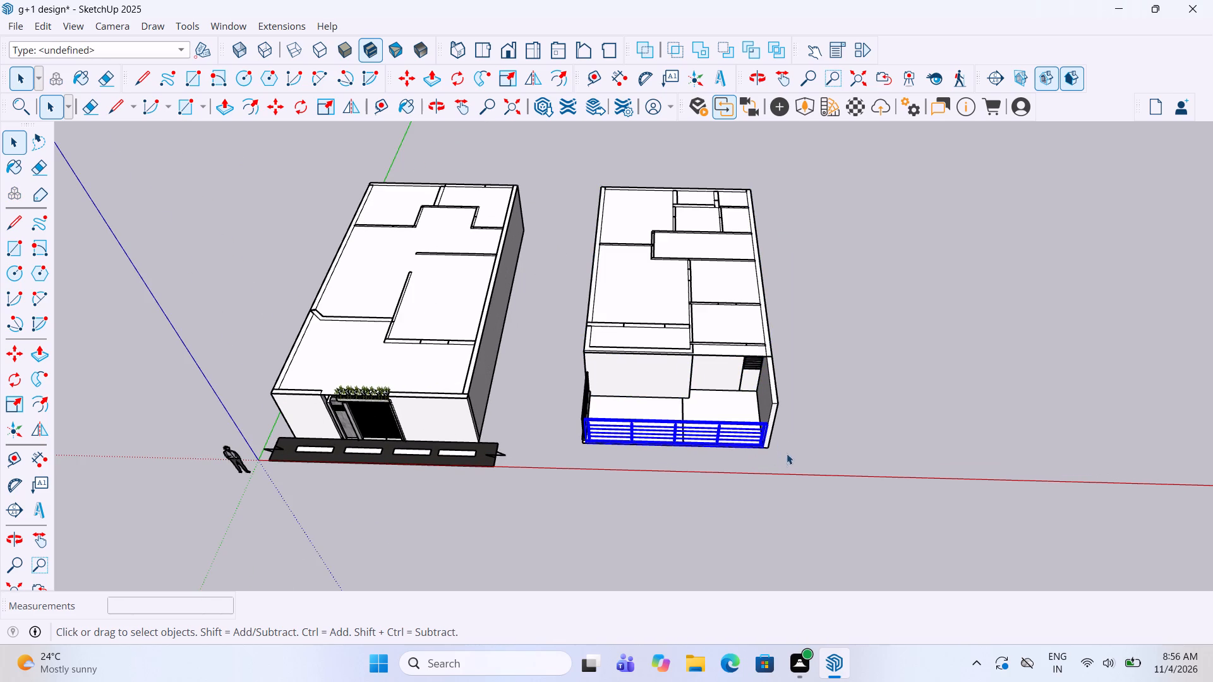
Move the whole first-floor model with its railings and attached plan linework about 25' 6" away from the ground-floor model.
left_click_drag(787, 462, 574, 161)
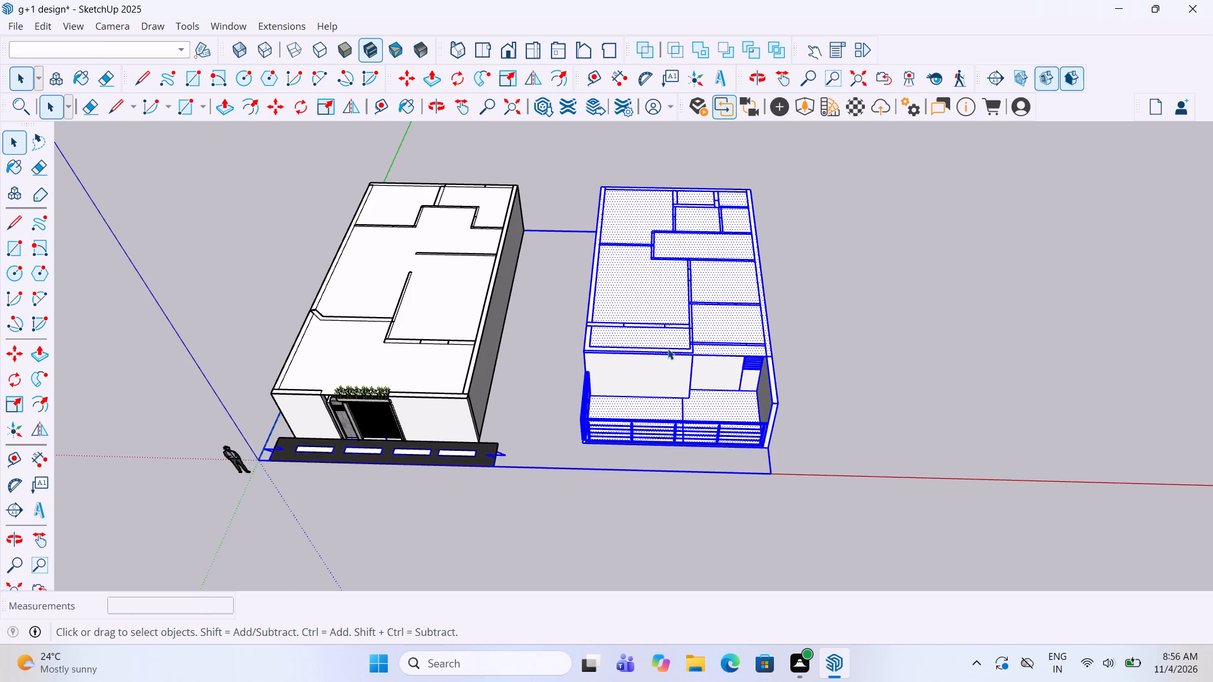
key("m")
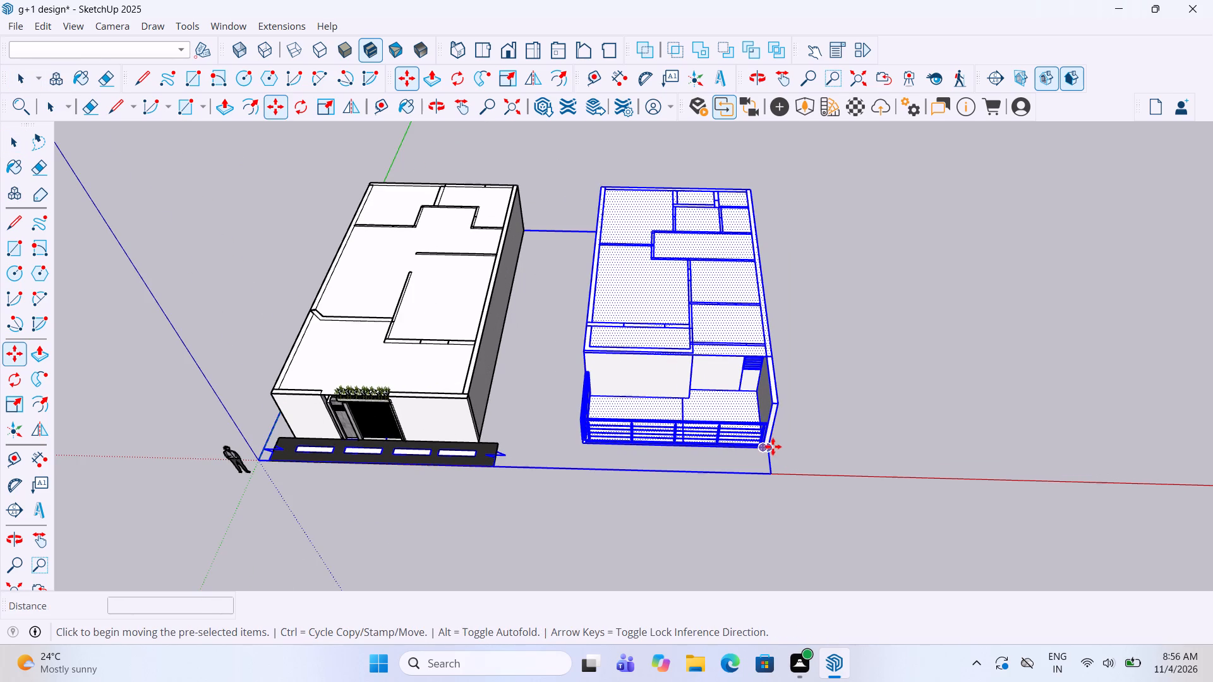
left_click(773, 448)
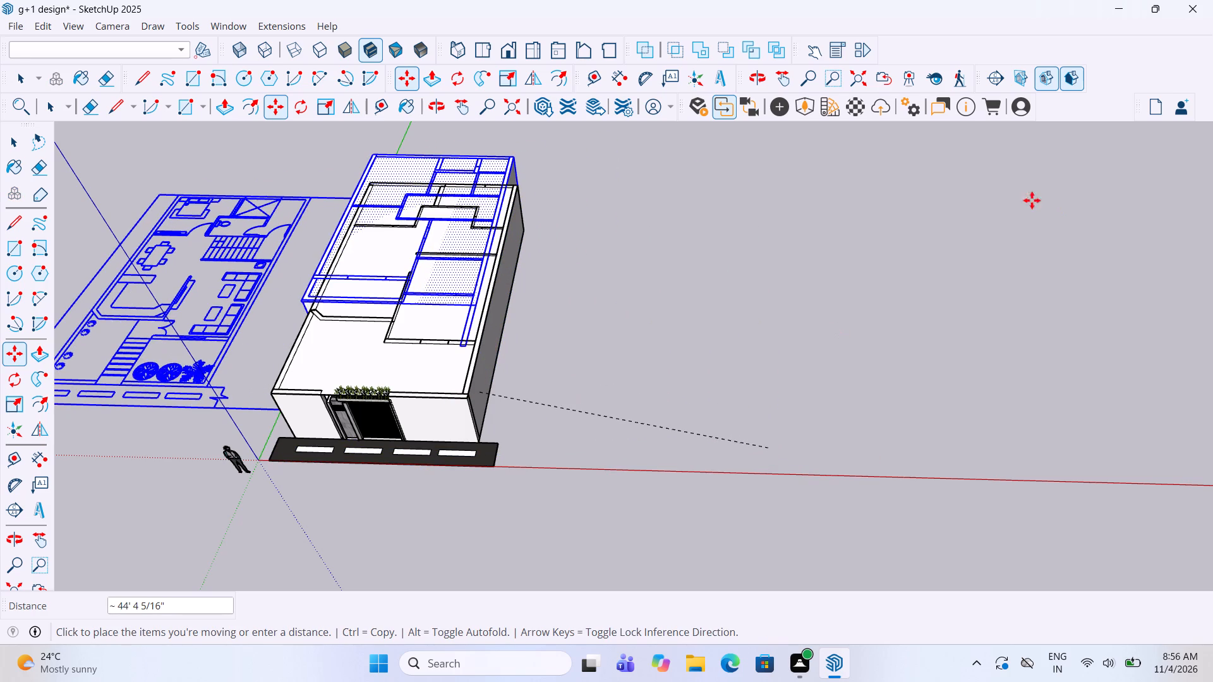
scroll(749, 295, "down", 5)
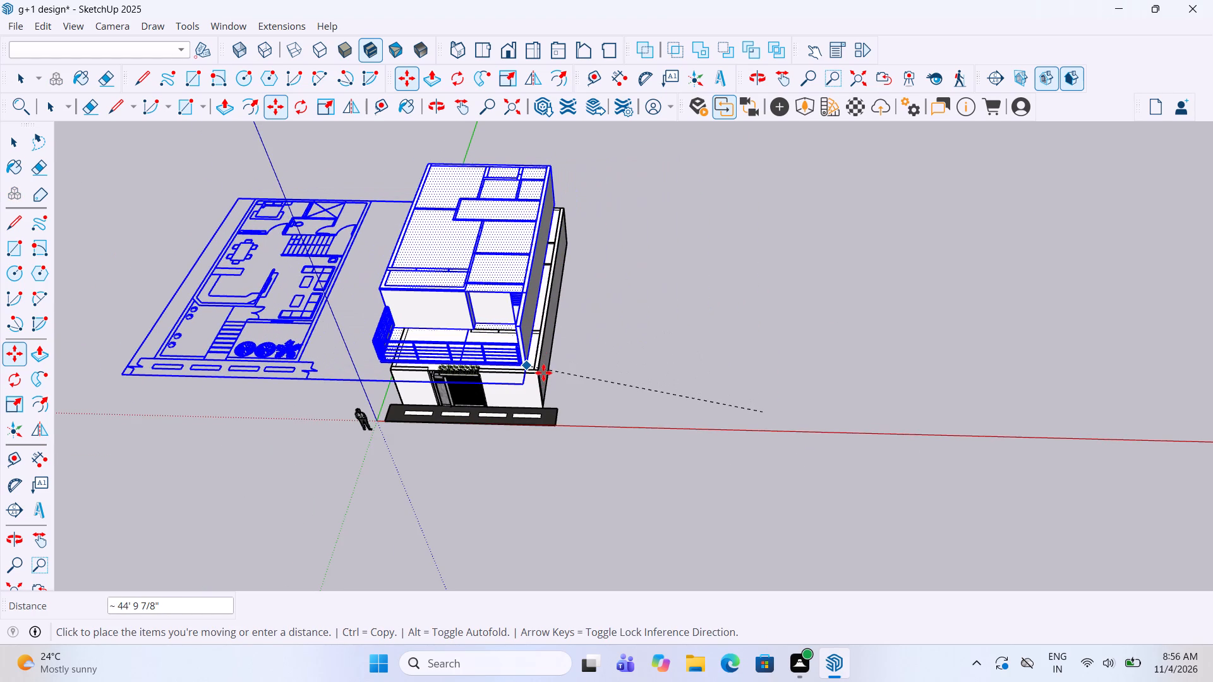
scroll(543, 373, "up", 7)
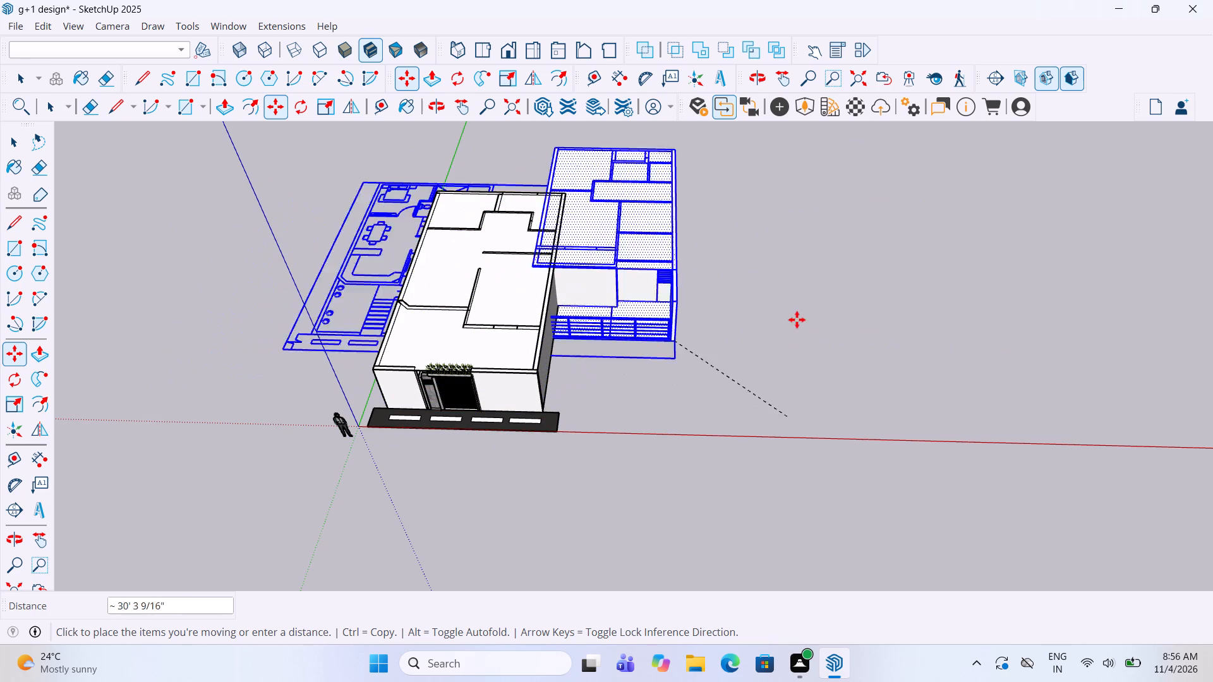
left_click(796, 314)
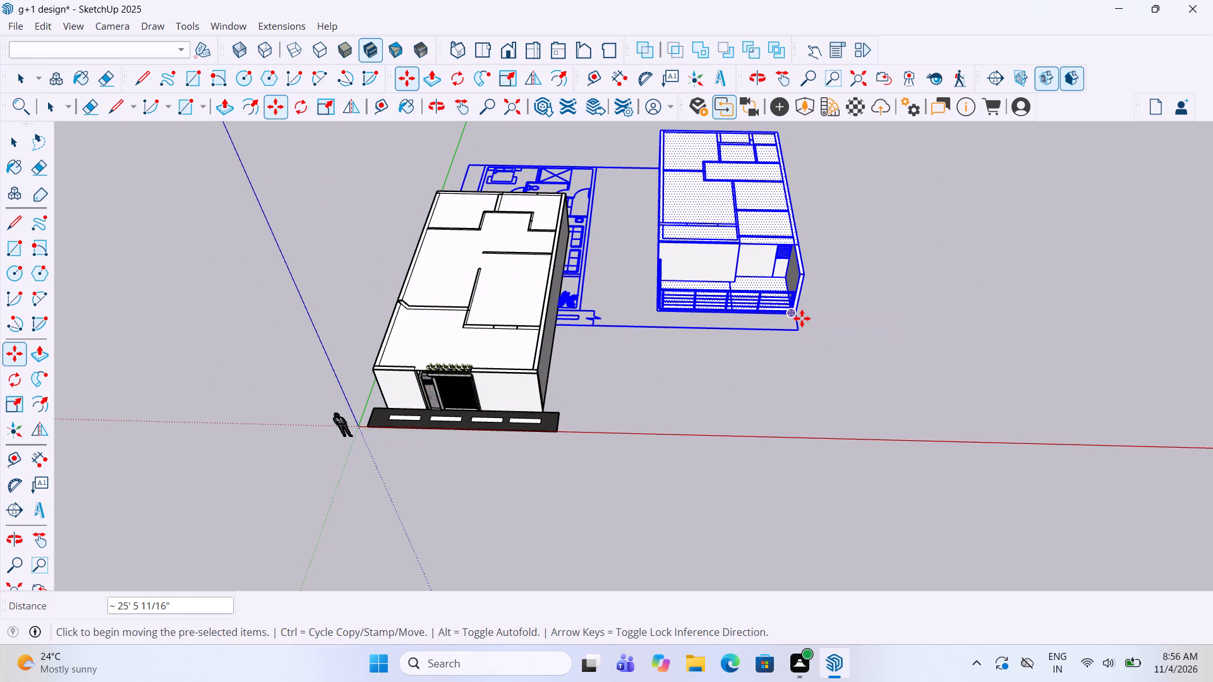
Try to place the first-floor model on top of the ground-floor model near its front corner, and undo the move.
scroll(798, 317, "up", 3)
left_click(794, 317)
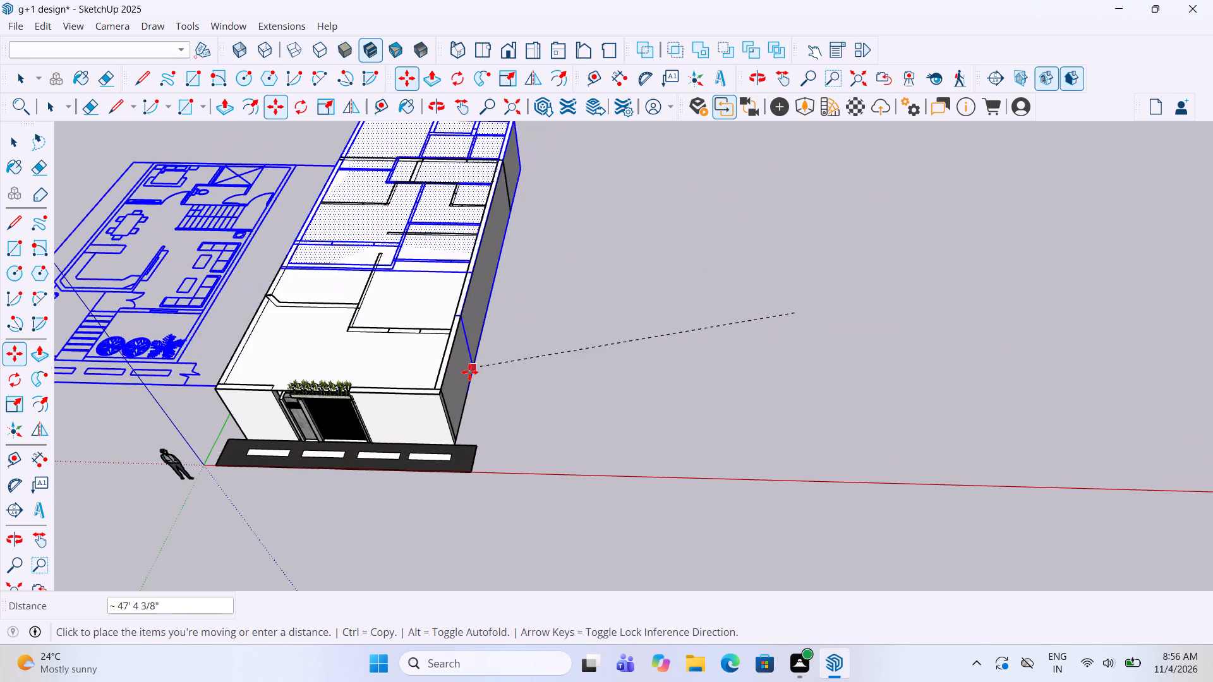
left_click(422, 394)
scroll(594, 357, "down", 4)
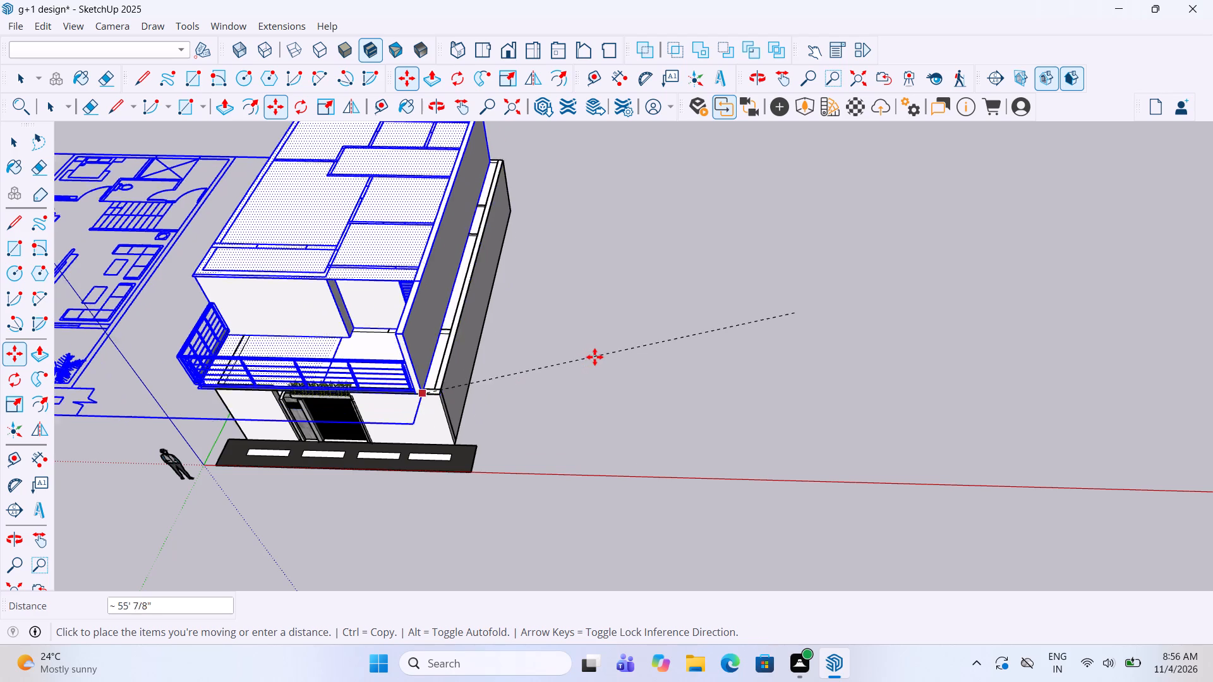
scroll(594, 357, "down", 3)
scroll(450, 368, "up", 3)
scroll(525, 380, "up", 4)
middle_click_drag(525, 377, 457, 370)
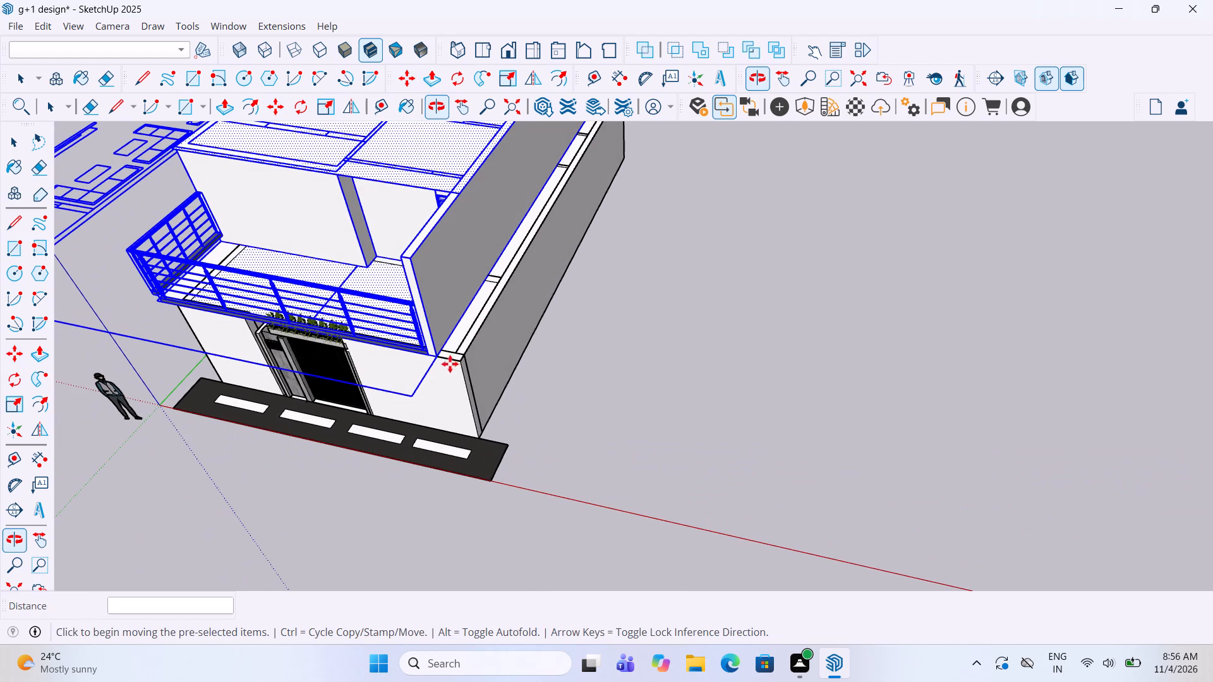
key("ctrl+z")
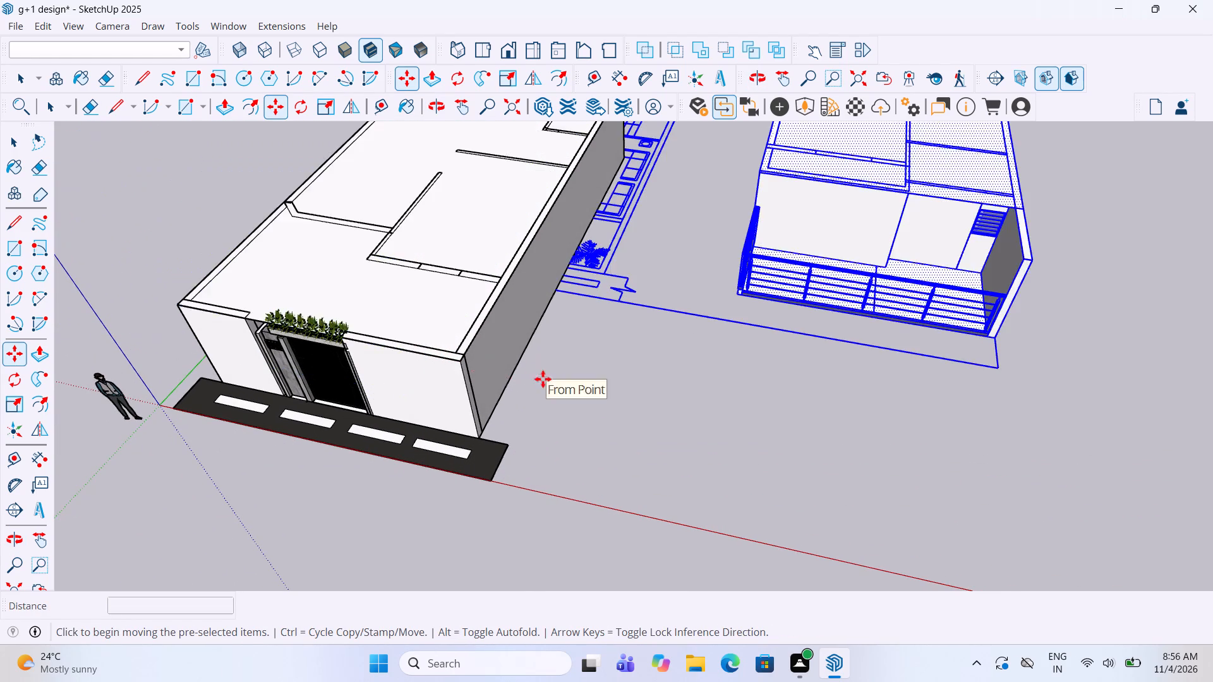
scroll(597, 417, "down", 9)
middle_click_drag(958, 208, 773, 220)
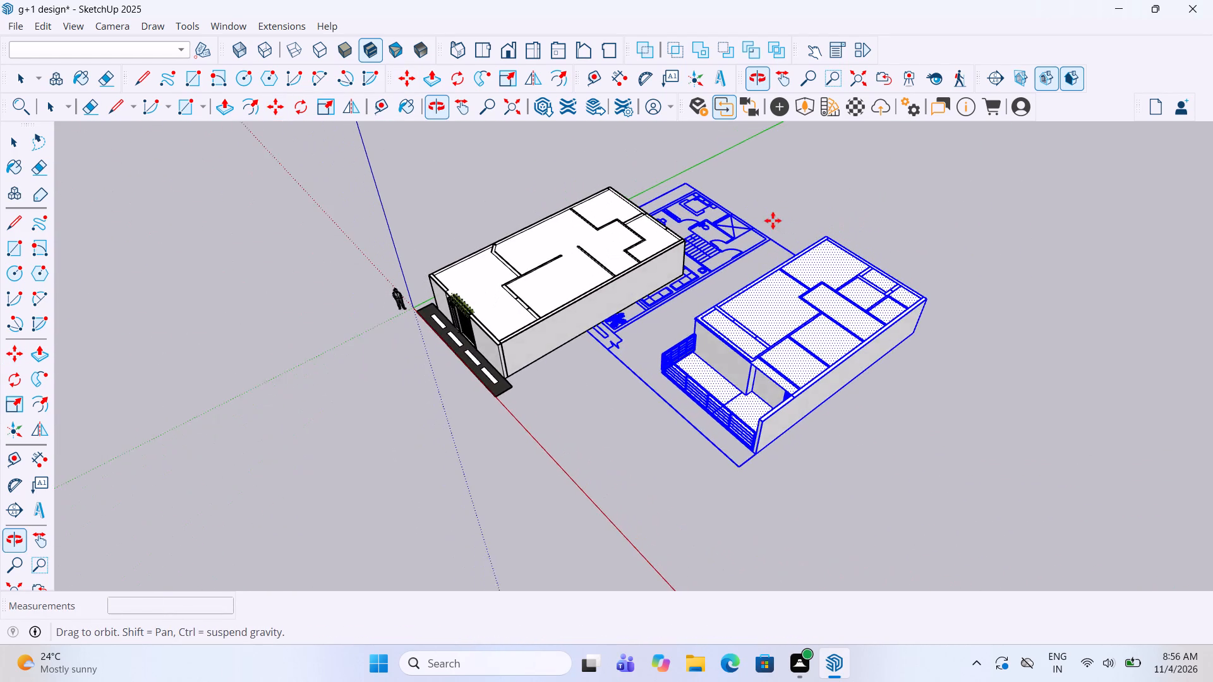
Delete the leftover floor plan linework lying around the two models.
key("space")
left_click(741, 253)
left_click(733, 236)
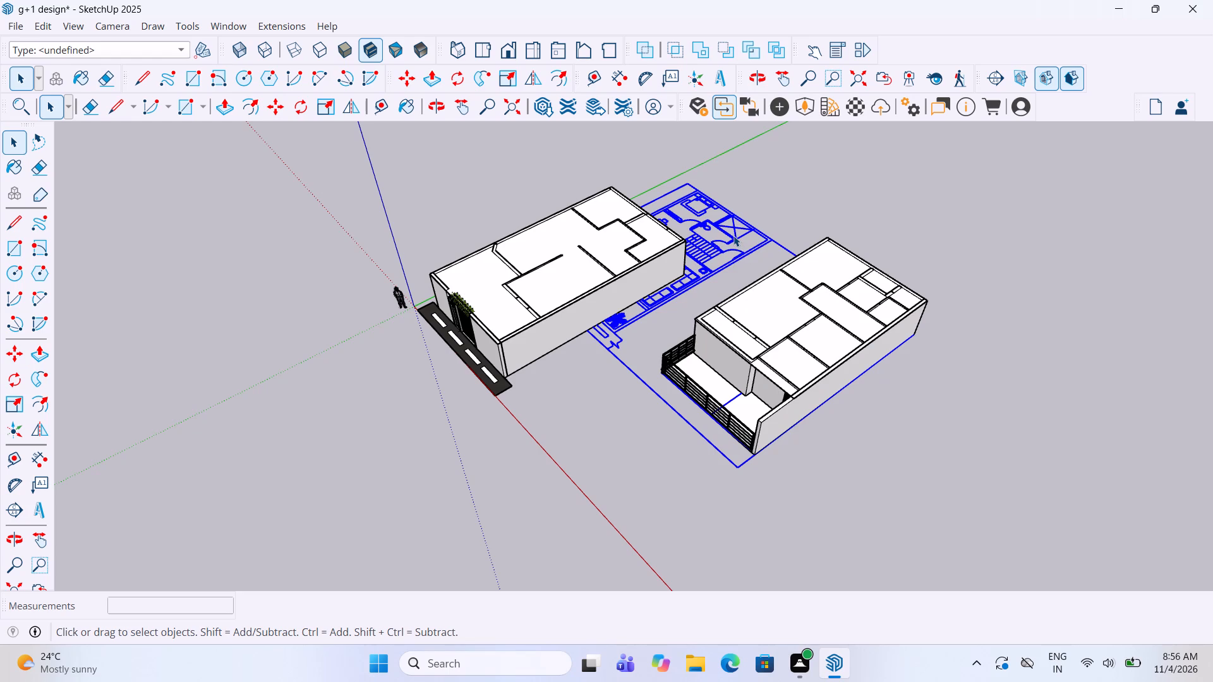
key("Delete")
Select the whole first-floor model with its terrace railings and make it a single group.
left_click(852, 345)
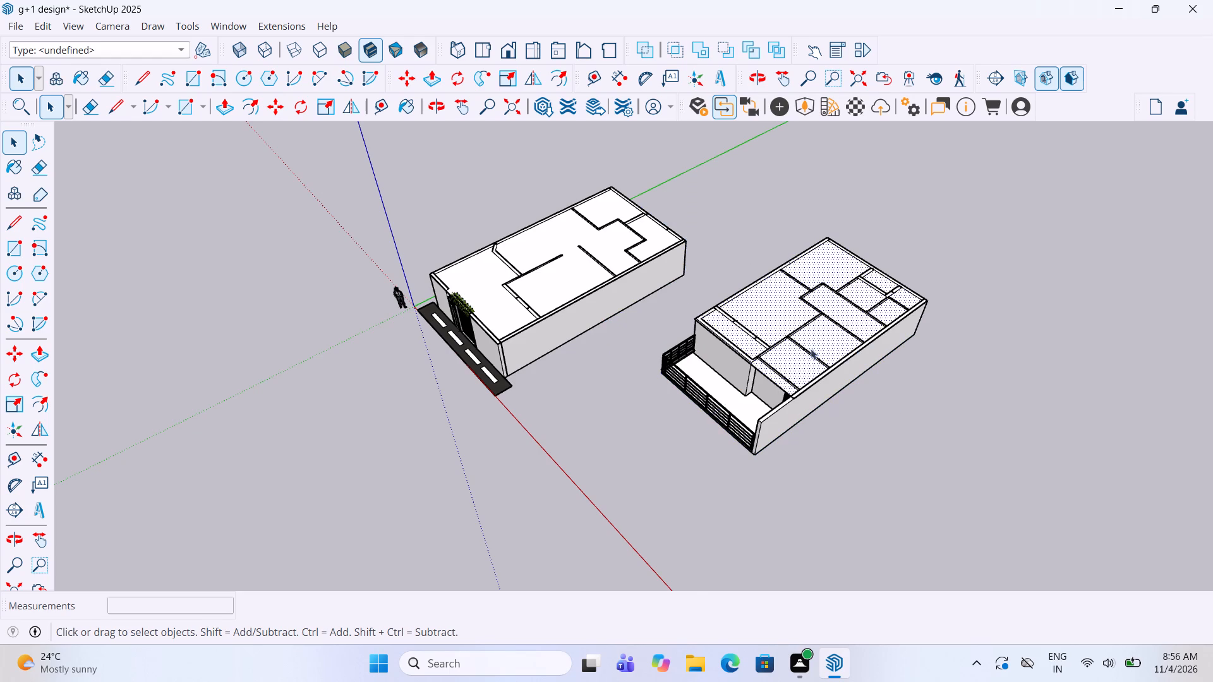
scroll(593, 266, "down", 1)
middle_click_drag(593, 266, 839, 325)
left_click_drag(829, 391, 826, 385)
scroll(753, 273, "down", 2)
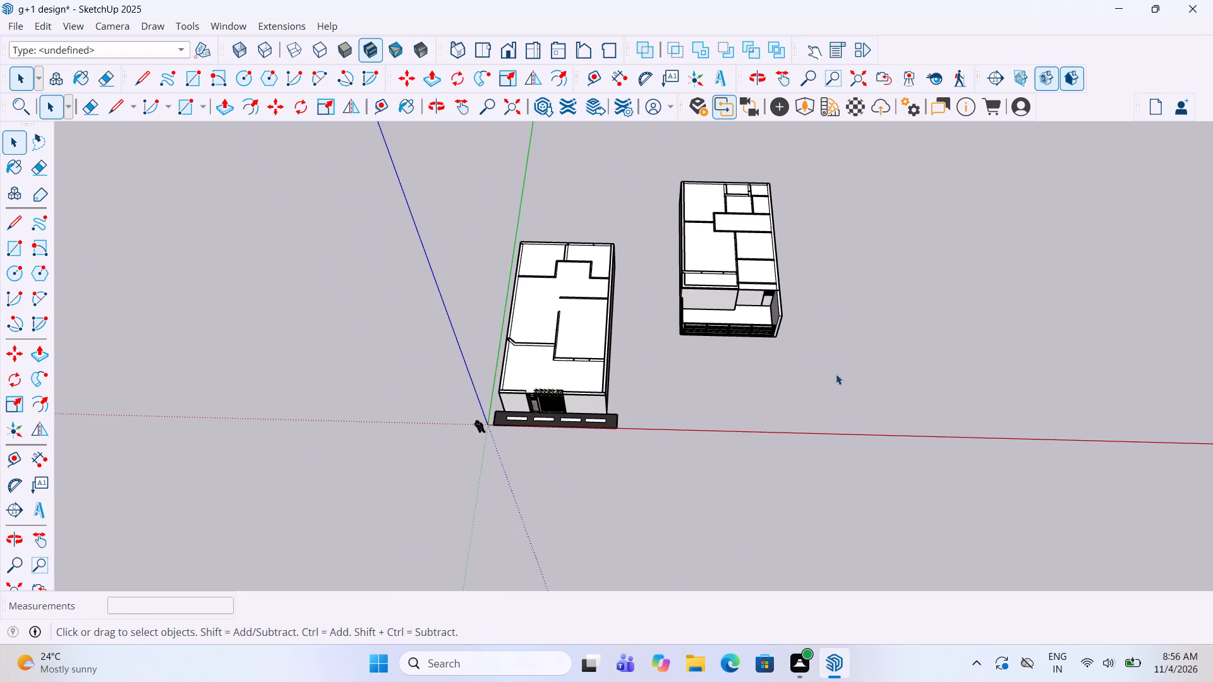
left_click_drag(836, 374, 671, 162)
middle_click_drag(897, 189, 614, 148)
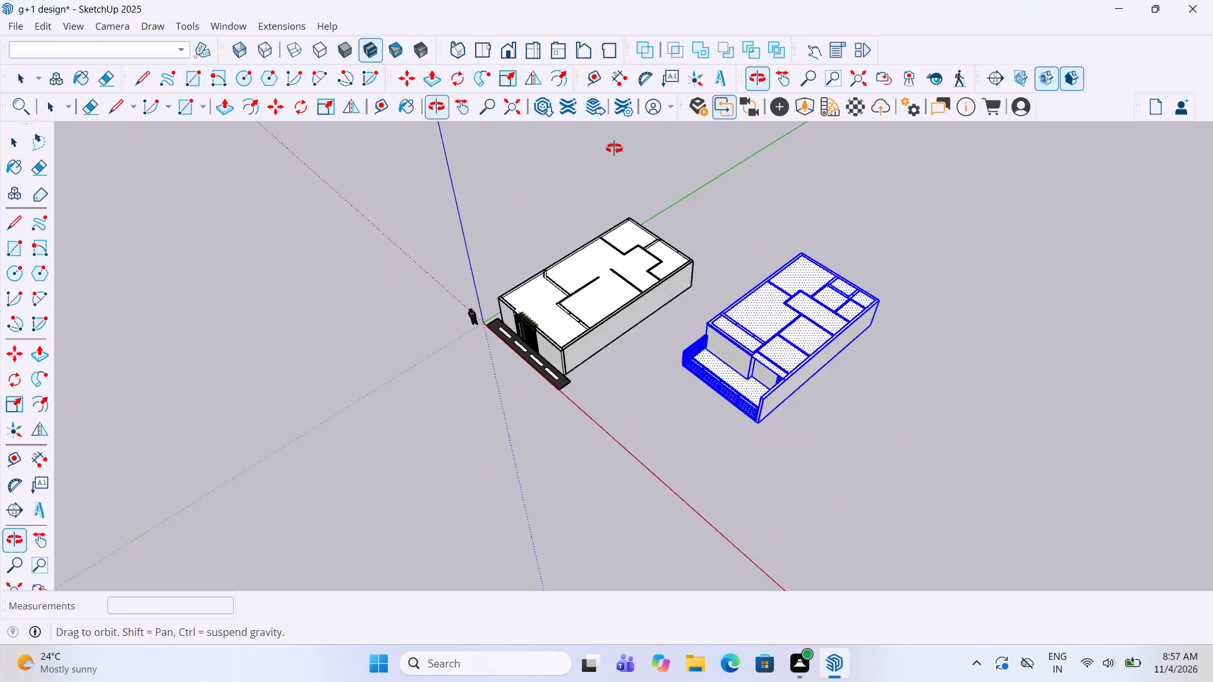
middle_click_drag(614, 148, 606, 142)
scroll(917, 397, "up", 3)
right_click(721, 328)
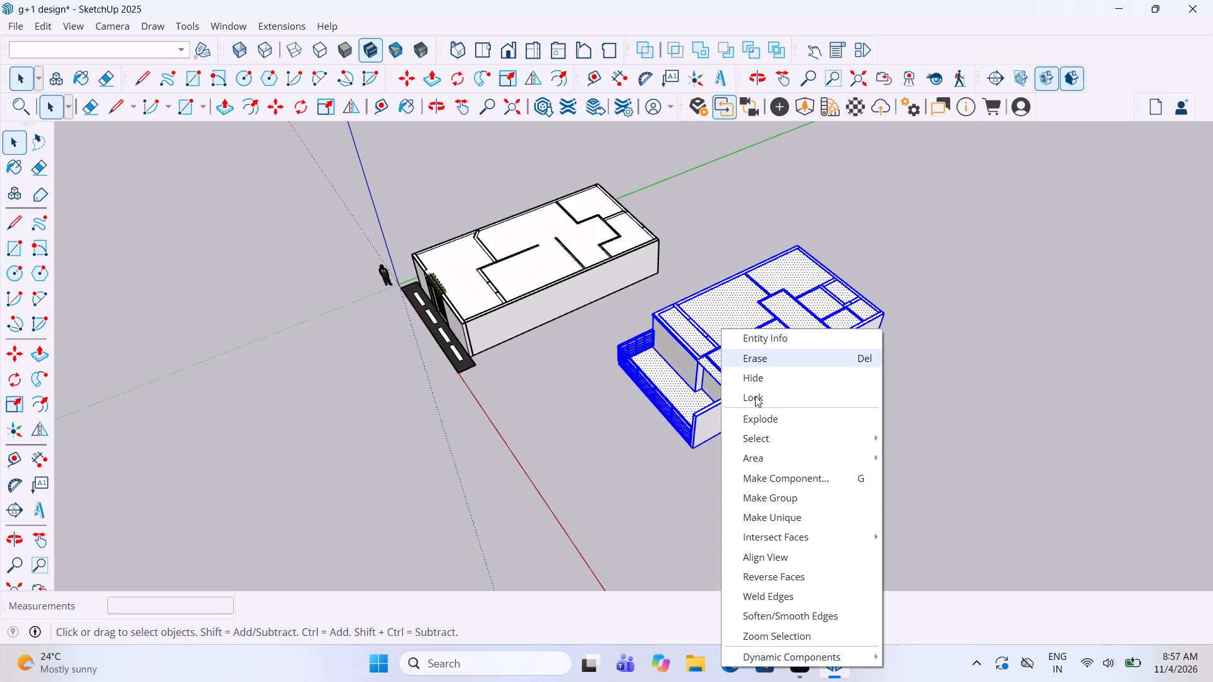
left_click(784, 498)
Move the first-floor group by its bottom rear corner onto the matching top corner of the ground-floor model.
scroll(956, 338, "up", 7)
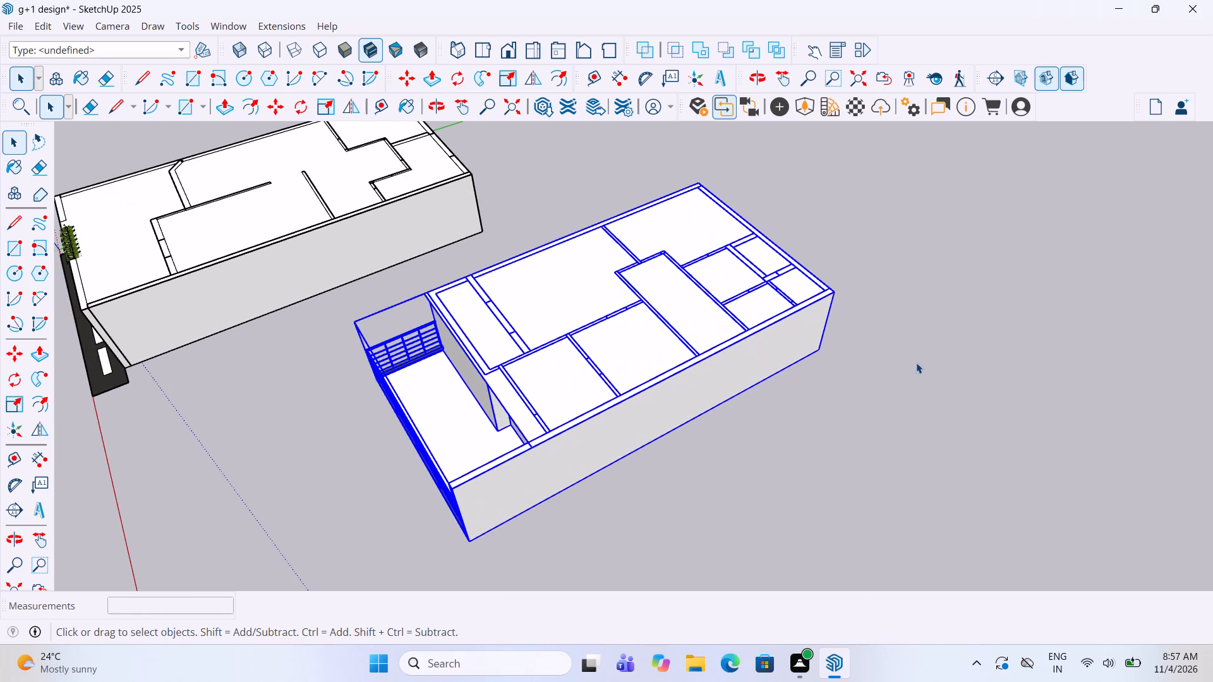
key("m")
double_click(824, 352)
scroll(778, 387, "down", 2)
scroll(448, 170, "up", 5)
left_click(544, 222)
scroll(728, 277, "down", 2)
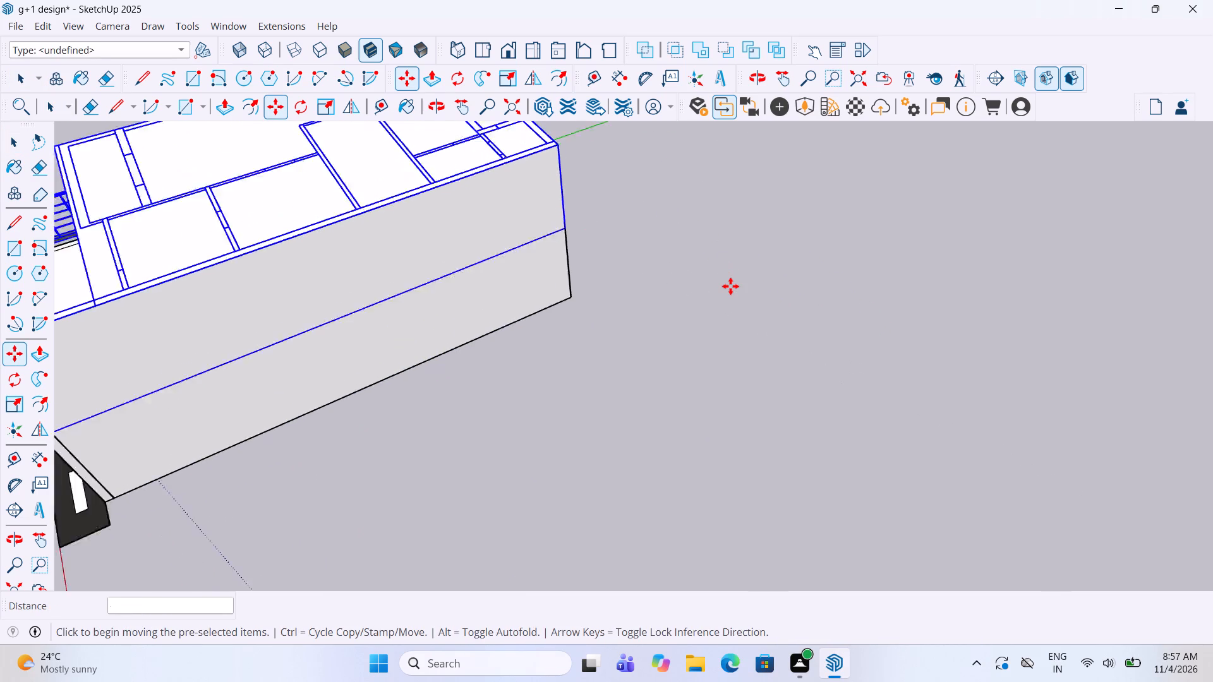
scroll(730, 286, "down", 6)
key("space")
left_click(732, 303)
Examine the stacked house from the front, checking the terrace railing, slab edge, entrance gate and planter.
middle_click_drag(528, 282, 861, 251)
scroll(854, 255, "down", 6)
scroll(485, 520, "up", 6)
middle_click_drag(482, 514, 447, 503)
scroll(672, 366, "up", 1)
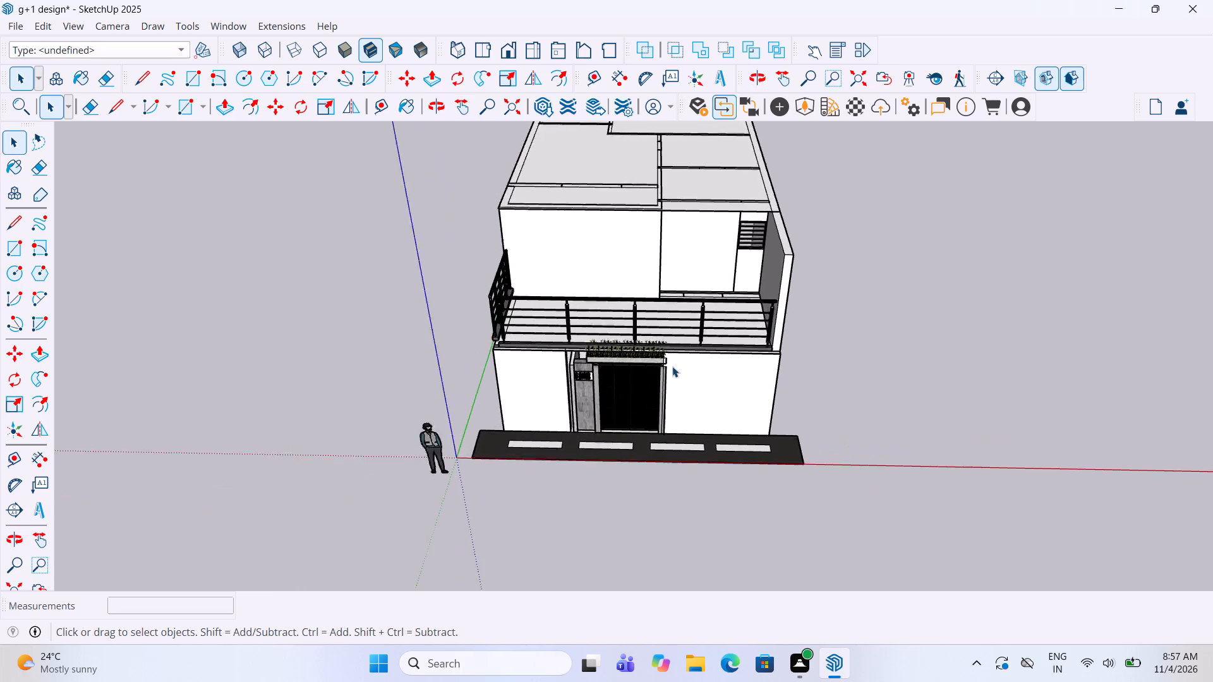
scroll(672, 366, "up", 4)
middle_click_drag(673, 364, 673, 256)
scroll(555, 269, "up", 5)
middle_click(555, 269)
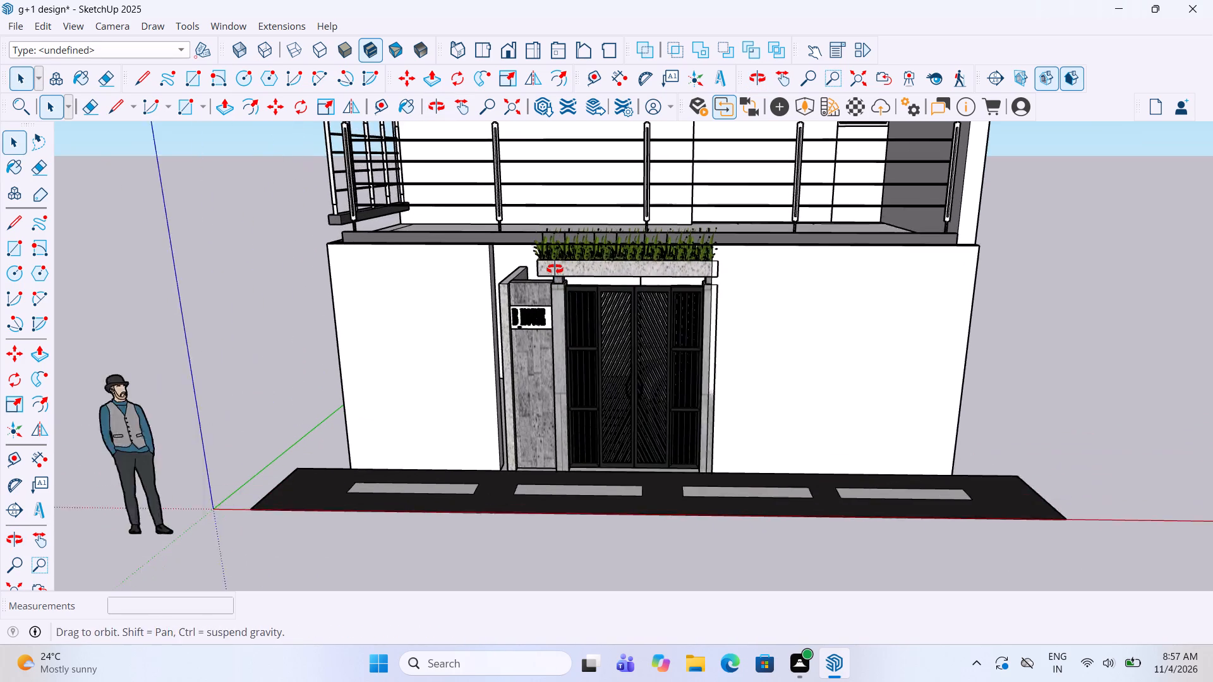
left_click(581, 397)
middle_click_drag(632, 299, 634, 337)
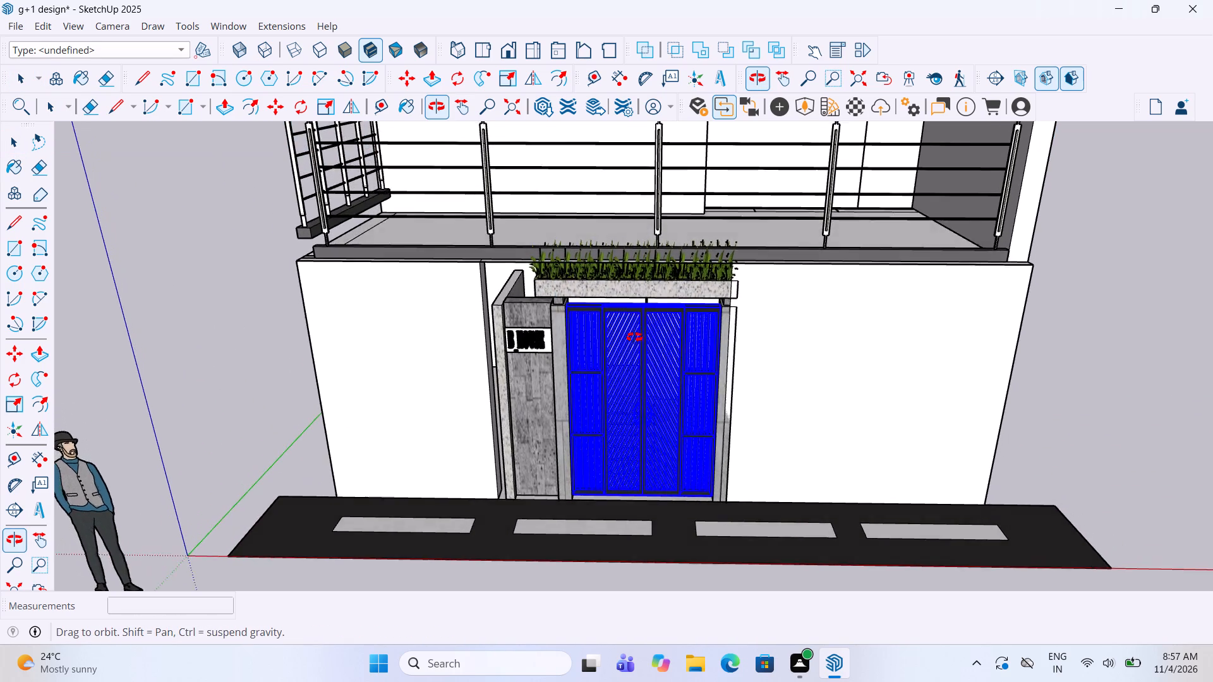
middle_click_drag(634, 337, 634, 349)
scroll(634, 349, "up", 1)
left_click(528, 410)
scroll(629, 389, "down", 6)
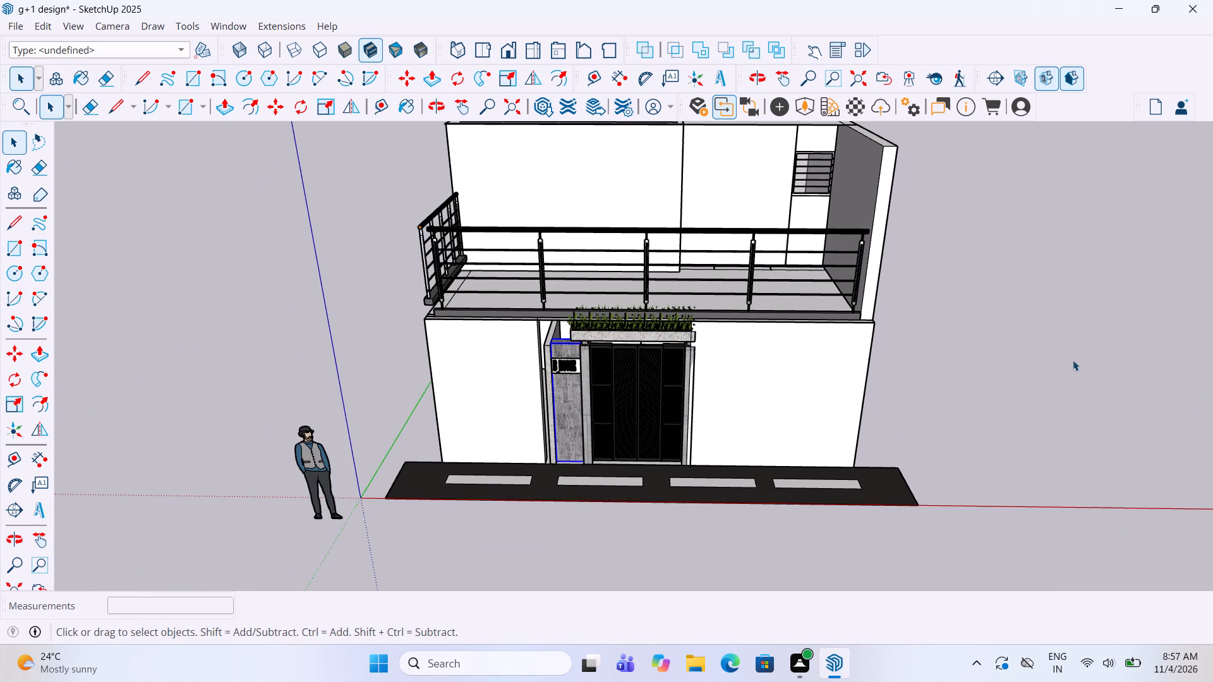
left_click(1073, 360)
middle_click_drag(842, 344, 840, 414)
scroll(517, 414, "down", 5)
scroll(677, 269, "down", 5)
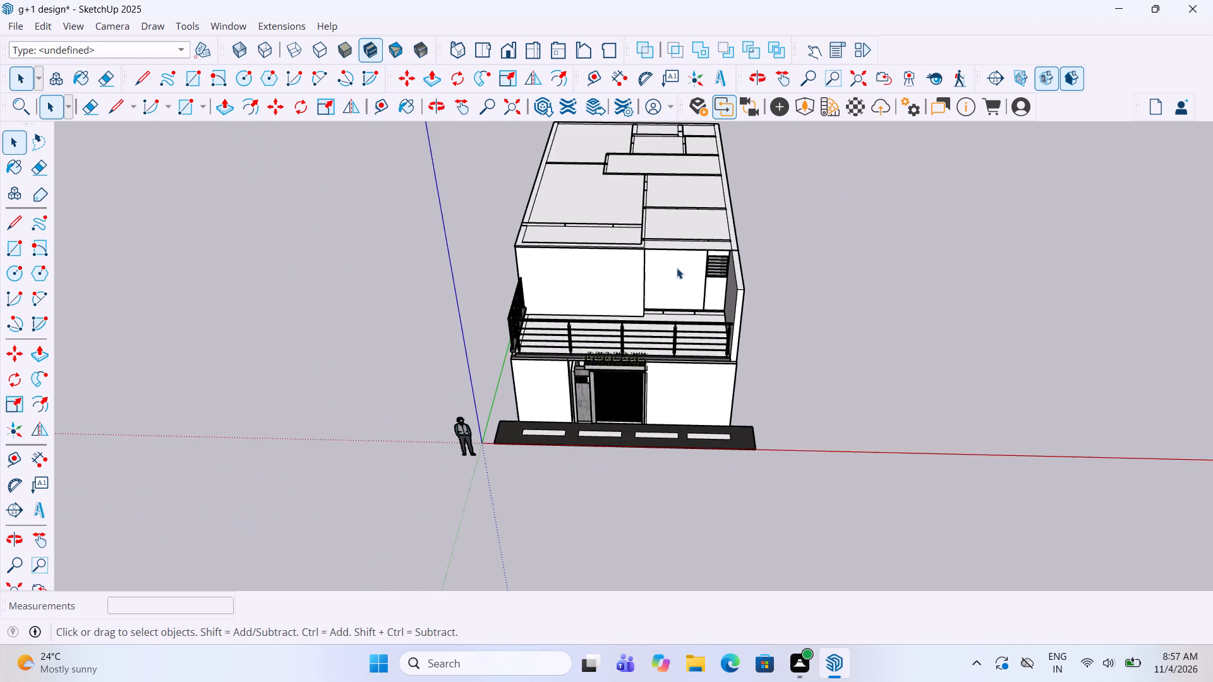
scroll(677, 267, "down", 1)
middle_click_drag(680, 260, 697, 290)
scroll(639, 385, "up", 6)
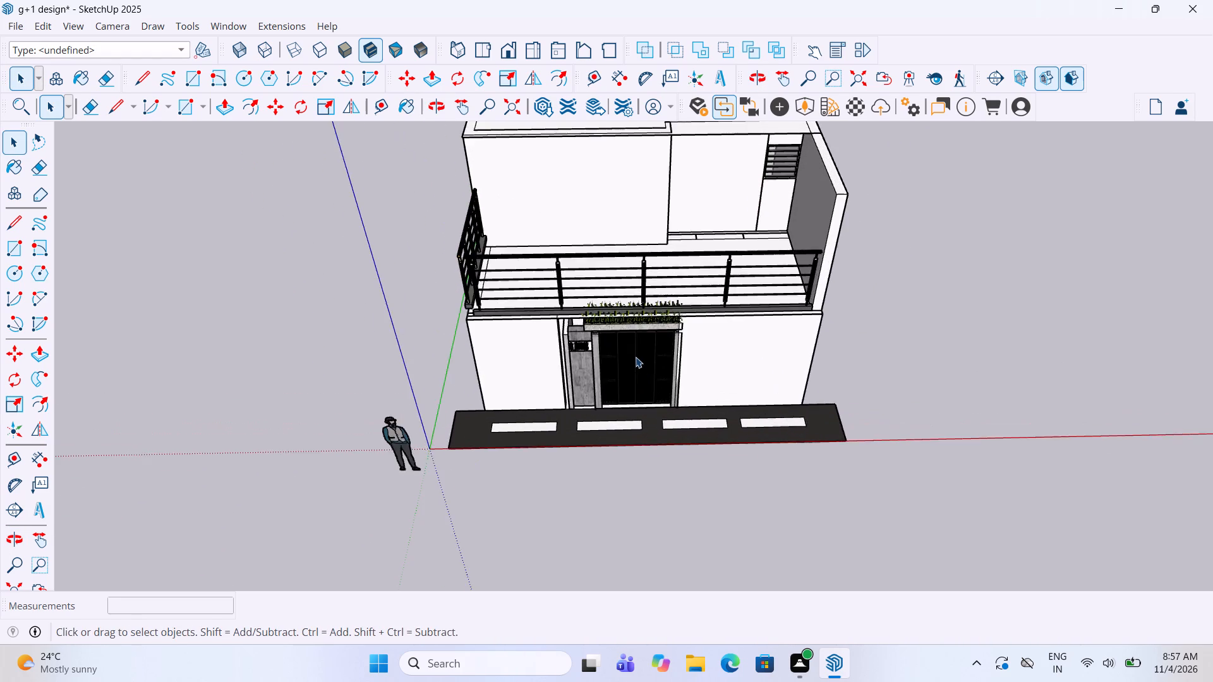
Scale the entrance gate, its frame, side pillar and planter down along the blue axis to about 0.94, fitting them under the first floor.
scroll(636, 357, "up", 5)
left_click(634, 347)
scroll(634, 340, "up", 4)
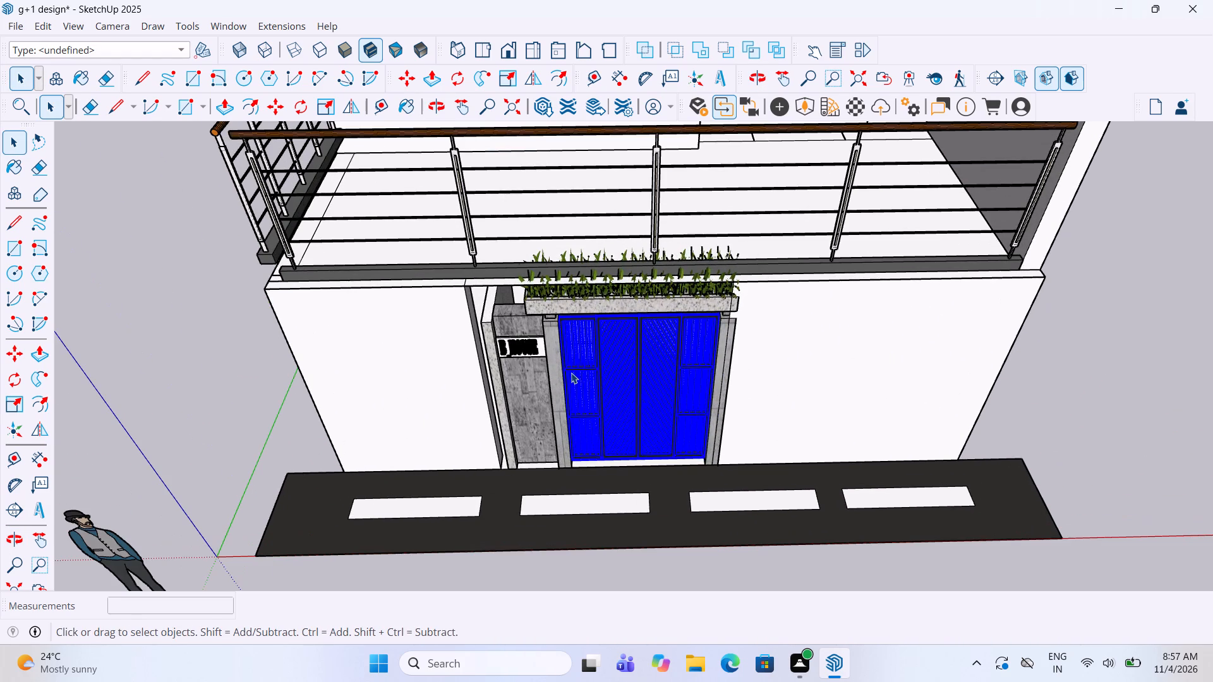
left_click(550, 383, "ctrl")
left_click(588, 306, "ctrl")
left_click(518, 387, "ctrl")
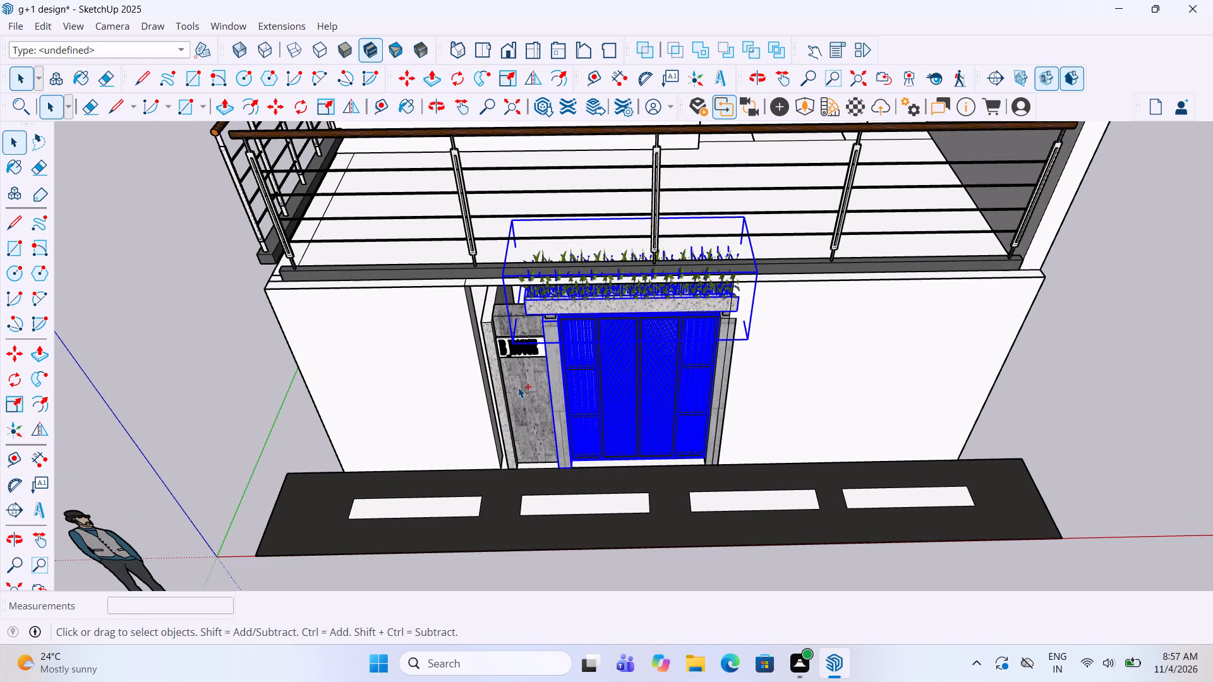
left_click(493, 342, "ctrl")
left_click(720, 383, "ctrl")
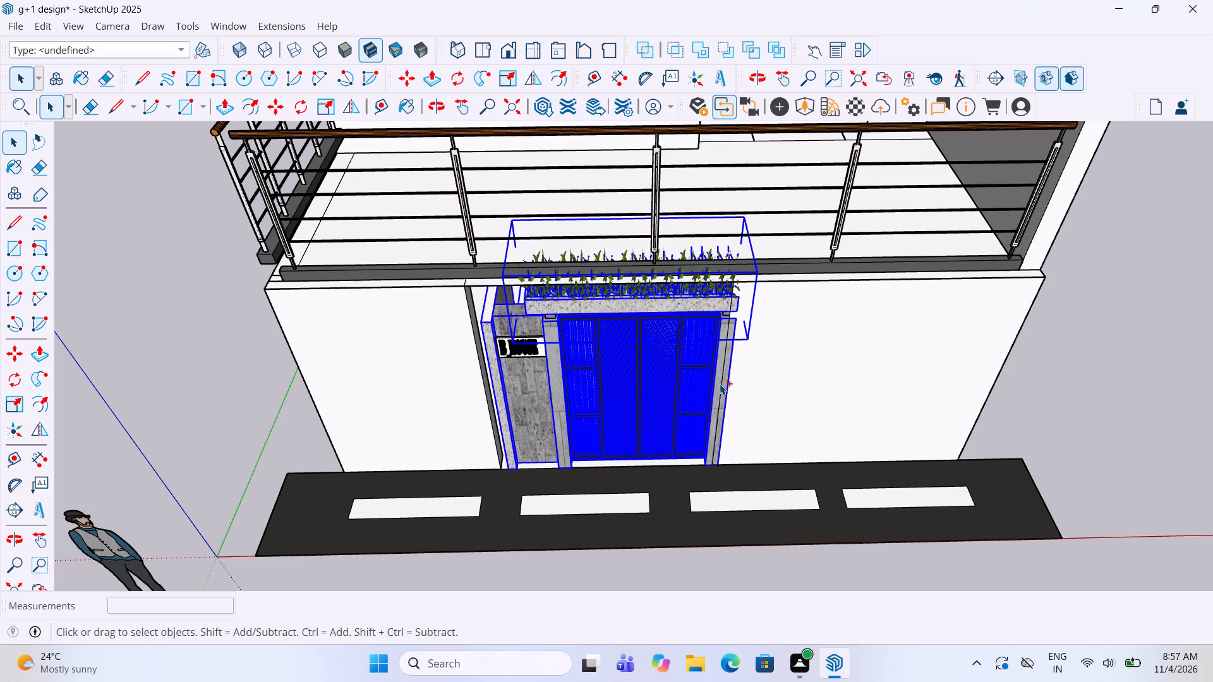
key("s")
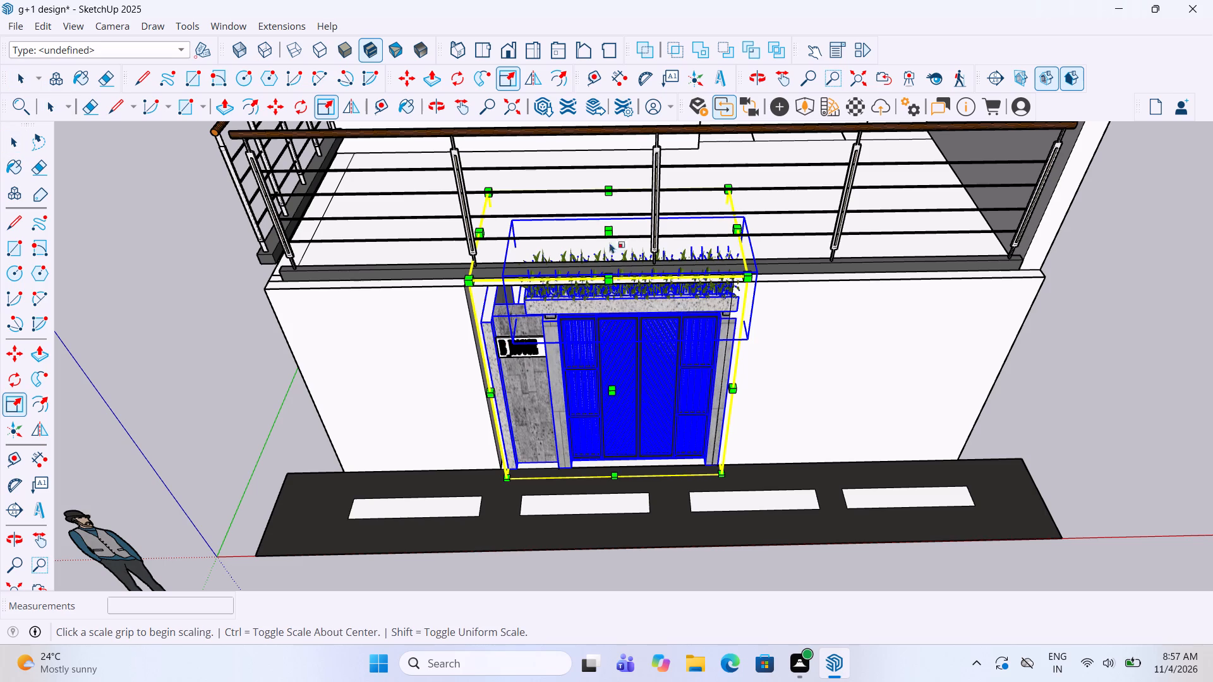
left_click_drag(608, 237, 609, 314)
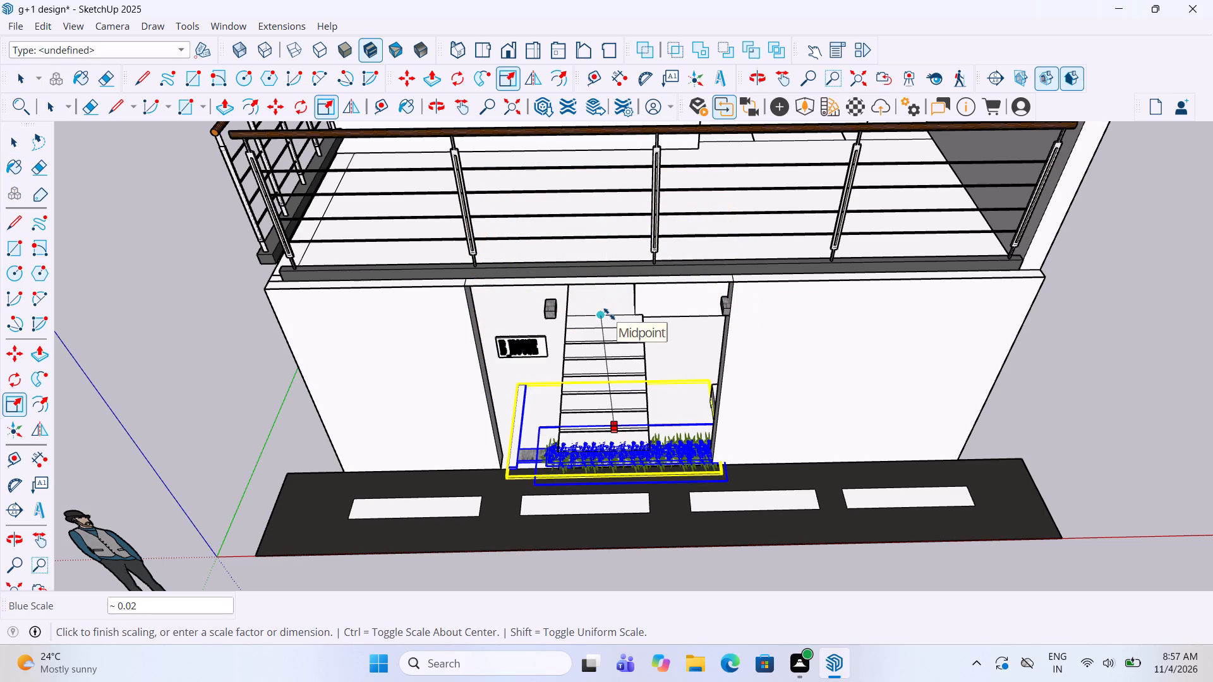
left_click_drag(609, 314, 608, 285)
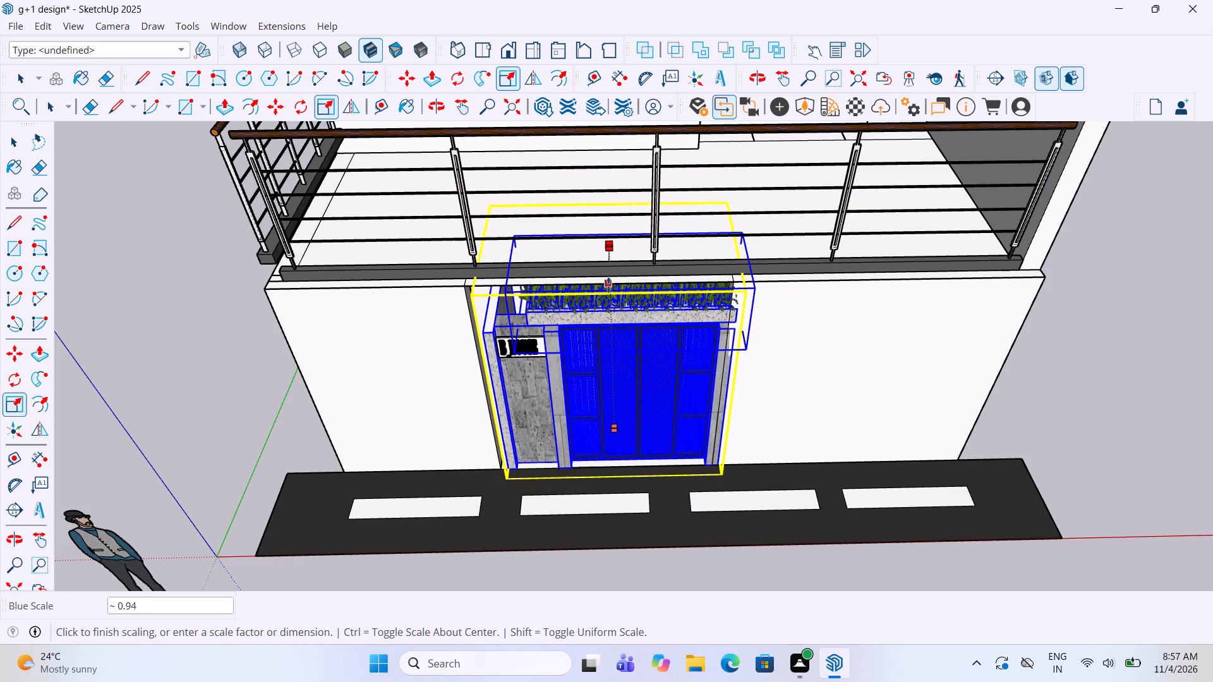
left_click_drag(608, 285, 608, 284)
scroll(606, 292, "up", 4)
left_click_drag(612, 243, 612, 261)
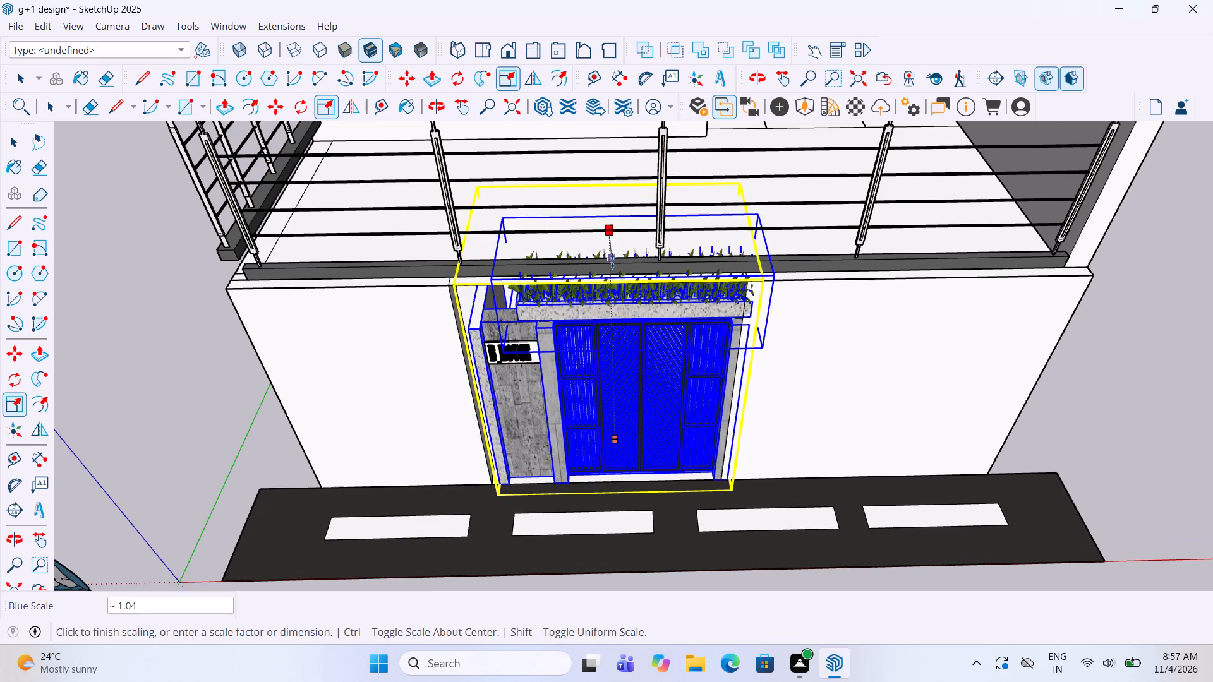
left_click_drag(612, 261, 610, 287)
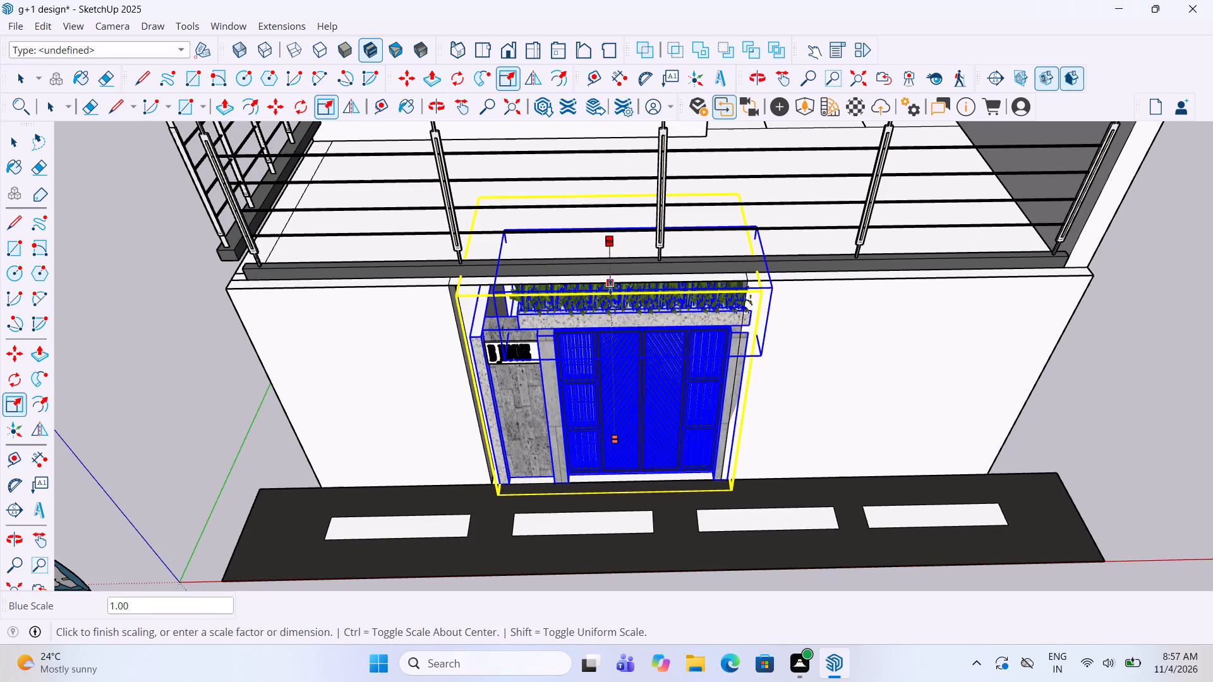
left_click_drag(610, 287, 610, 289)
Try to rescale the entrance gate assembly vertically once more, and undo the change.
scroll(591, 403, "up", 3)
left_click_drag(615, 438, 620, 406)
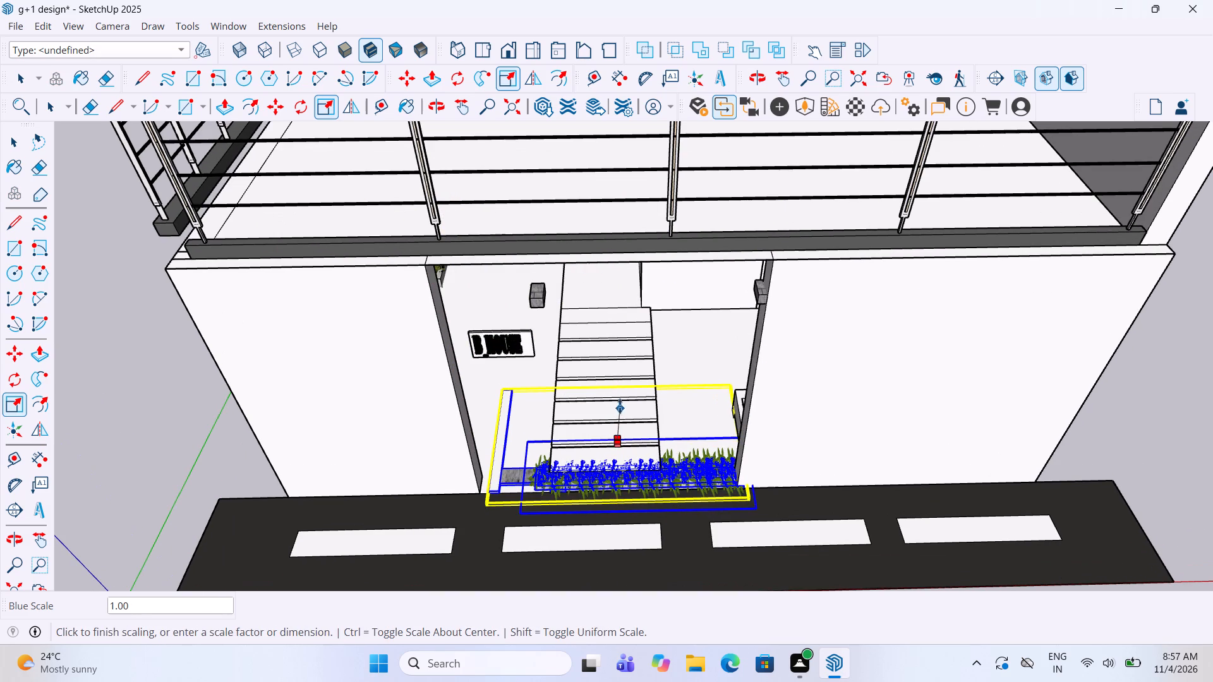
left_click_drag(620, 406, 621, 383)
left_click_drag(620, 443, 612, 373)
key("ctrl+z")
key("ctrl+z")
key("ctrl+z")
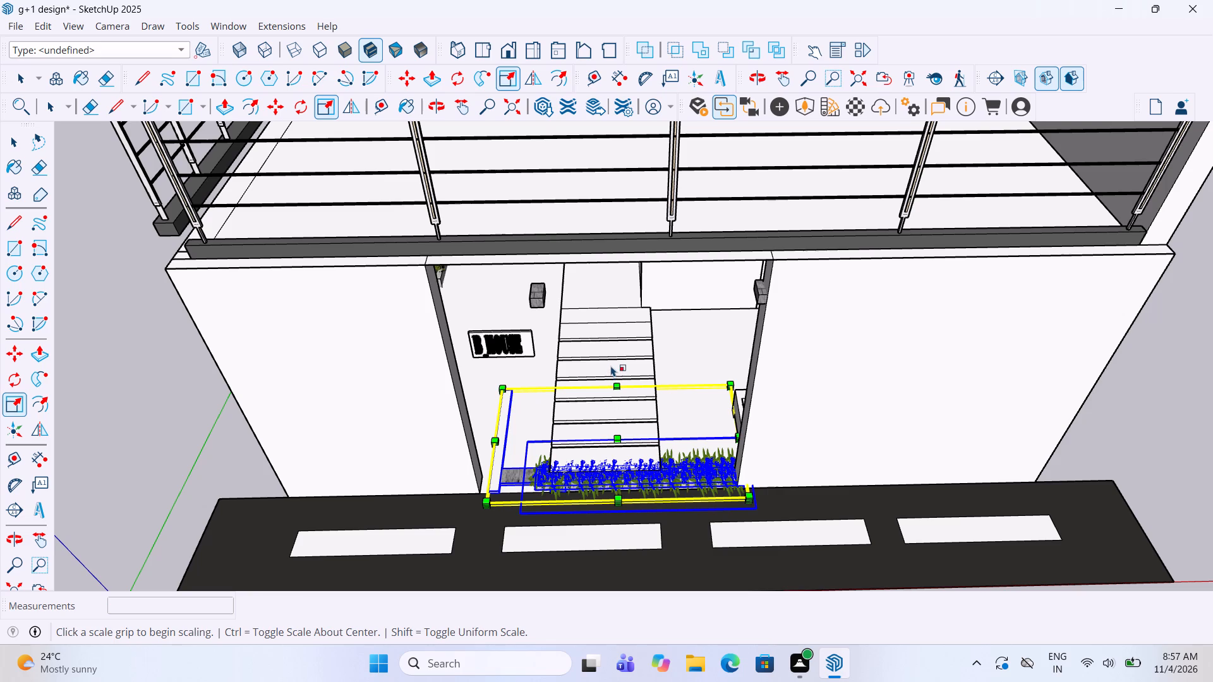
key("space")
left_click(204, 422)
Examine the whole two-storey house from the front and from above.
scroll(794, 330, "down", 4)
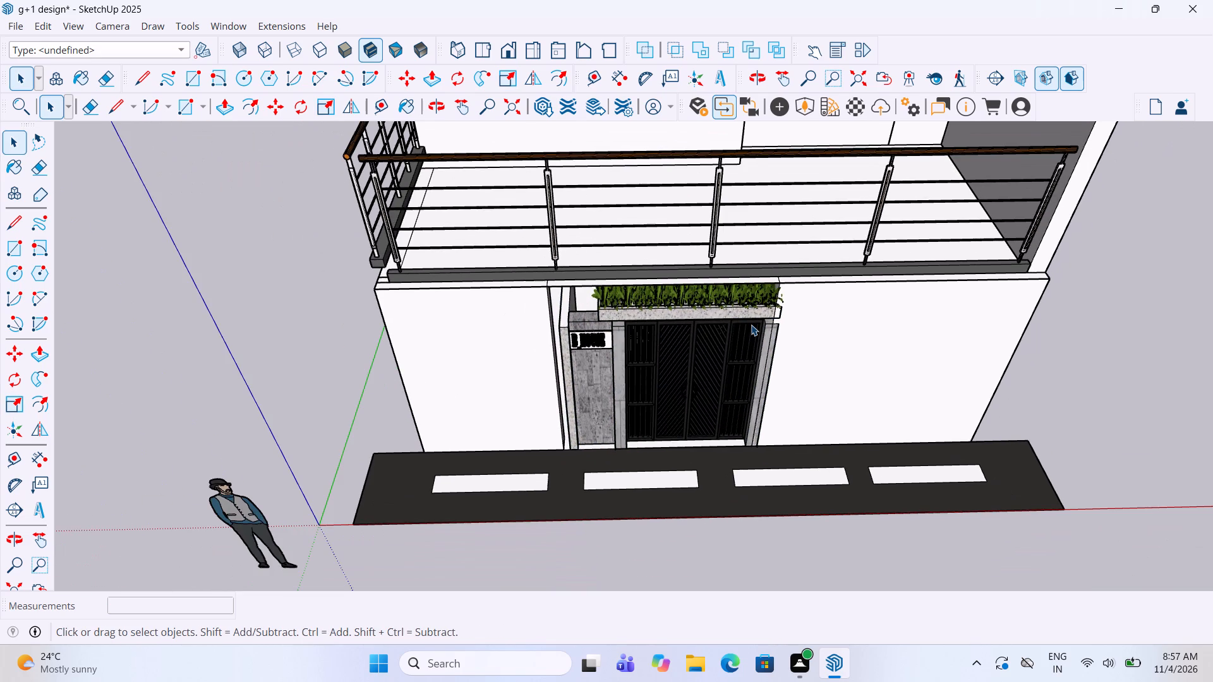
scroll(579, 321, "down", 7)
scroll(452, 416, "down", 10)
middle_click_drag(822, 345, 813, 337)
scroll(463, 233, "up", 2)
middle_click_drag(462, 227, 412, 191)
scroll(462, 228, "up", 2)
scroll(522, 297, "down", 1)
middle_click(526, 303)
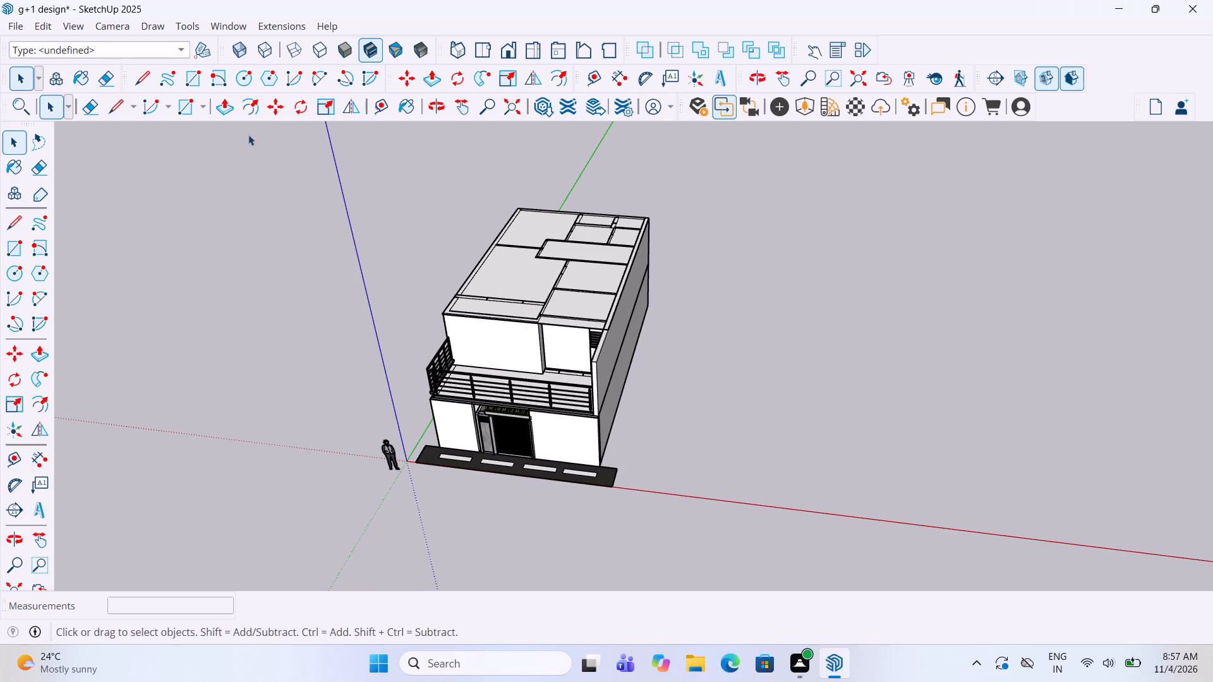
Save the model as g+1 design in Downloads, purging unused items, turning off the purge prompt and replacing the existing file.
left_click(17, 22)
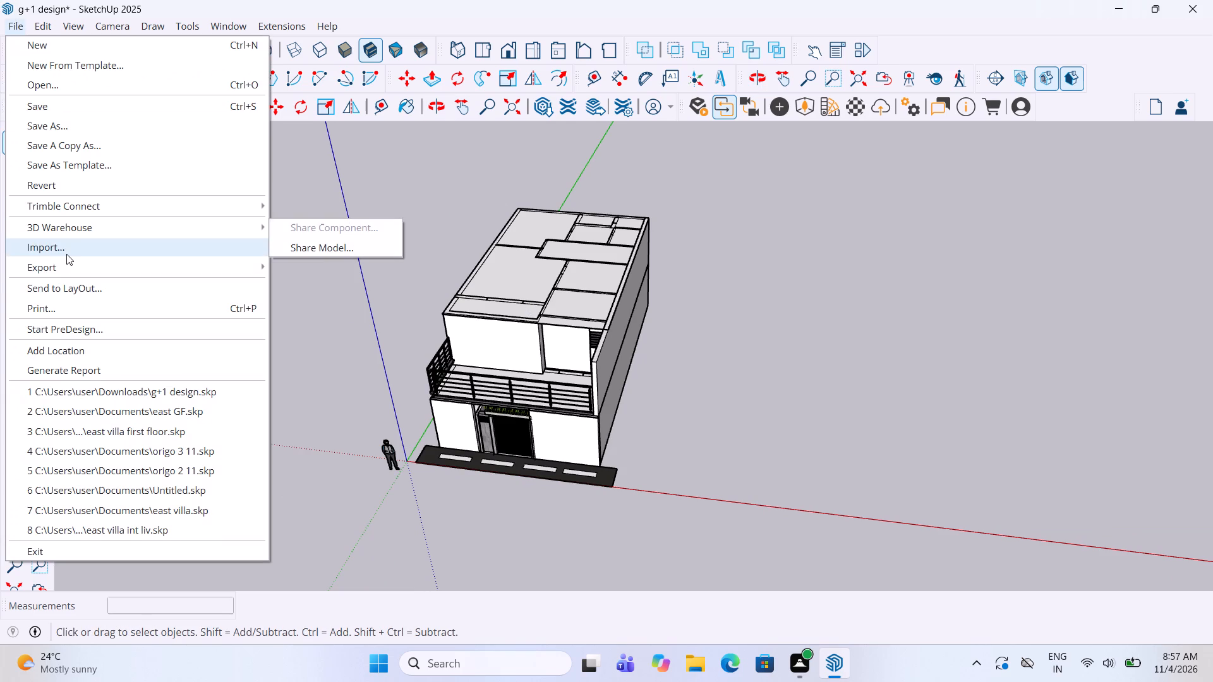
left_click(85, 102)
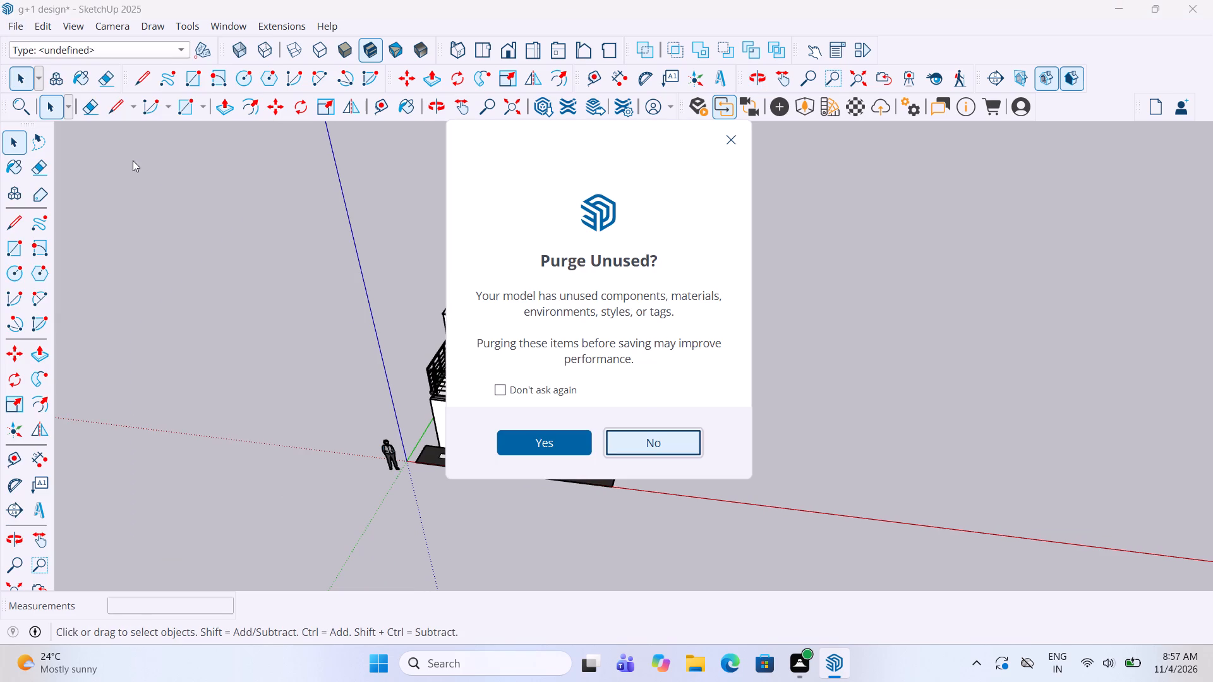
left_click(502, 390)
left_click(543, 455)
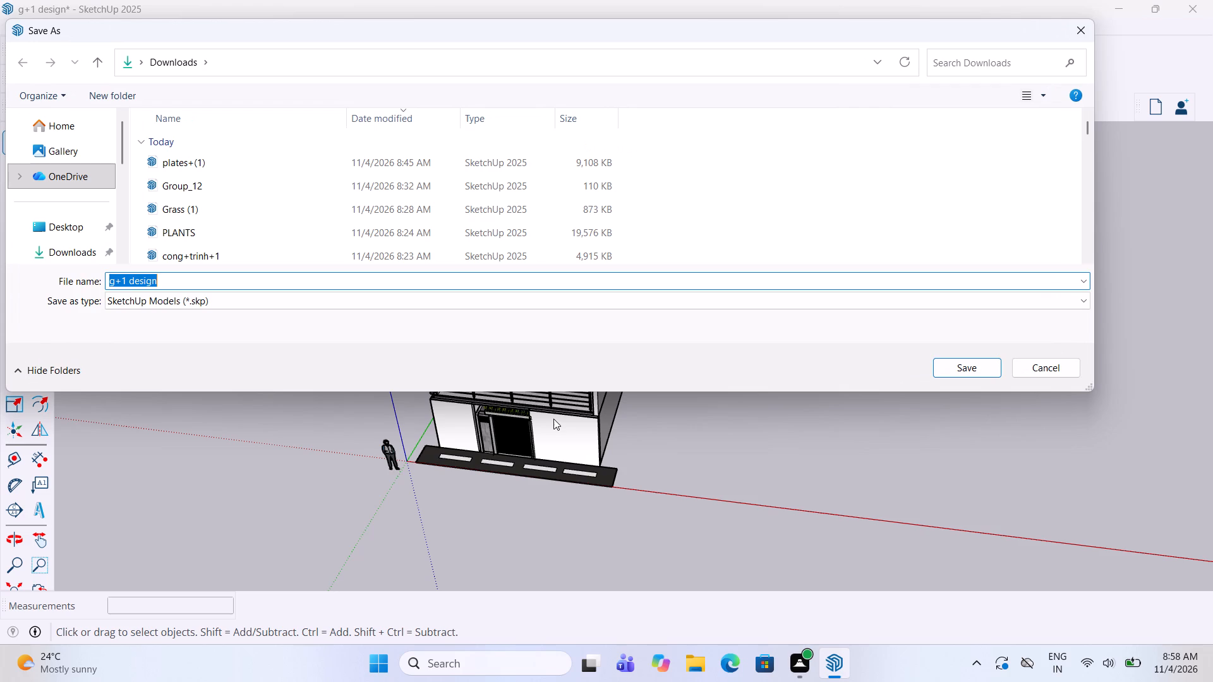
double_click(966, 367)
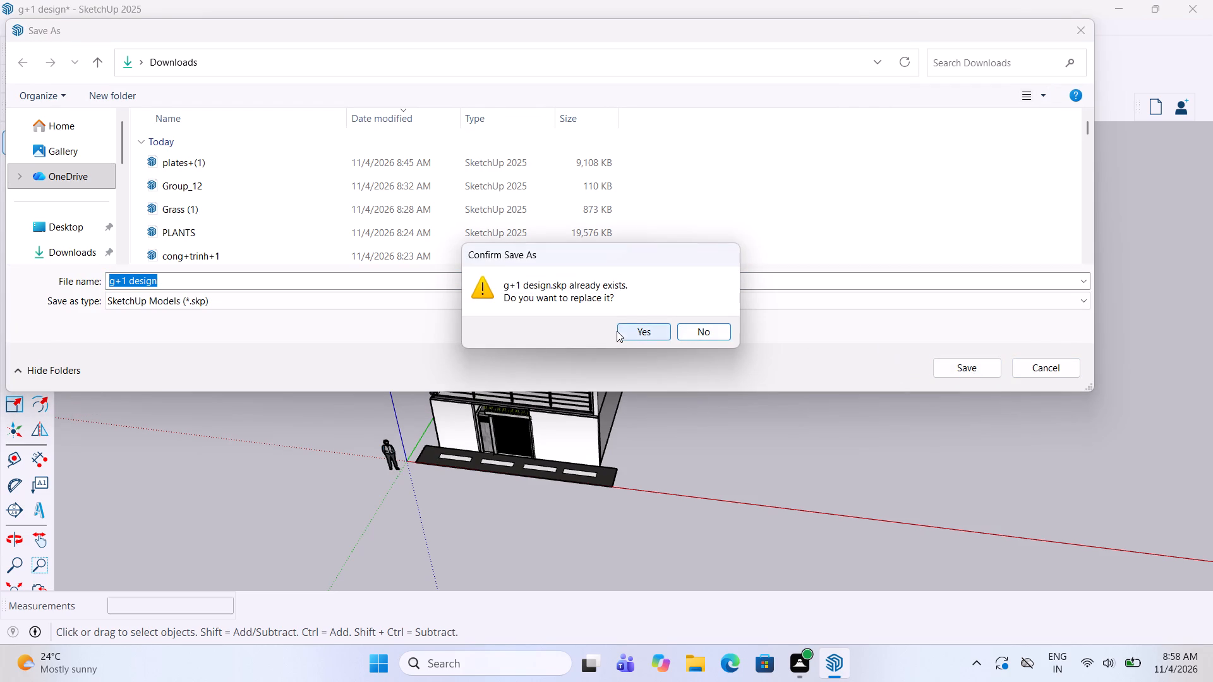
left_click(624, 333)
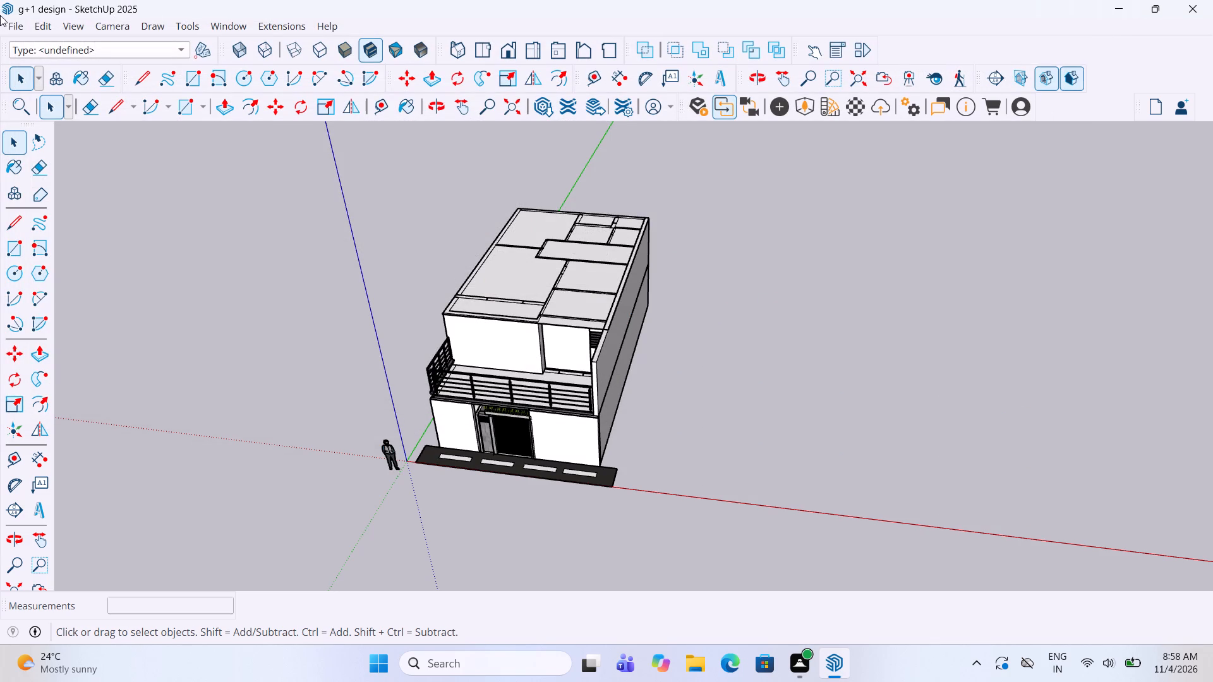
Print the current model view to a PDF named g+1 design in the Downloads folder.
left_click(11, 28)
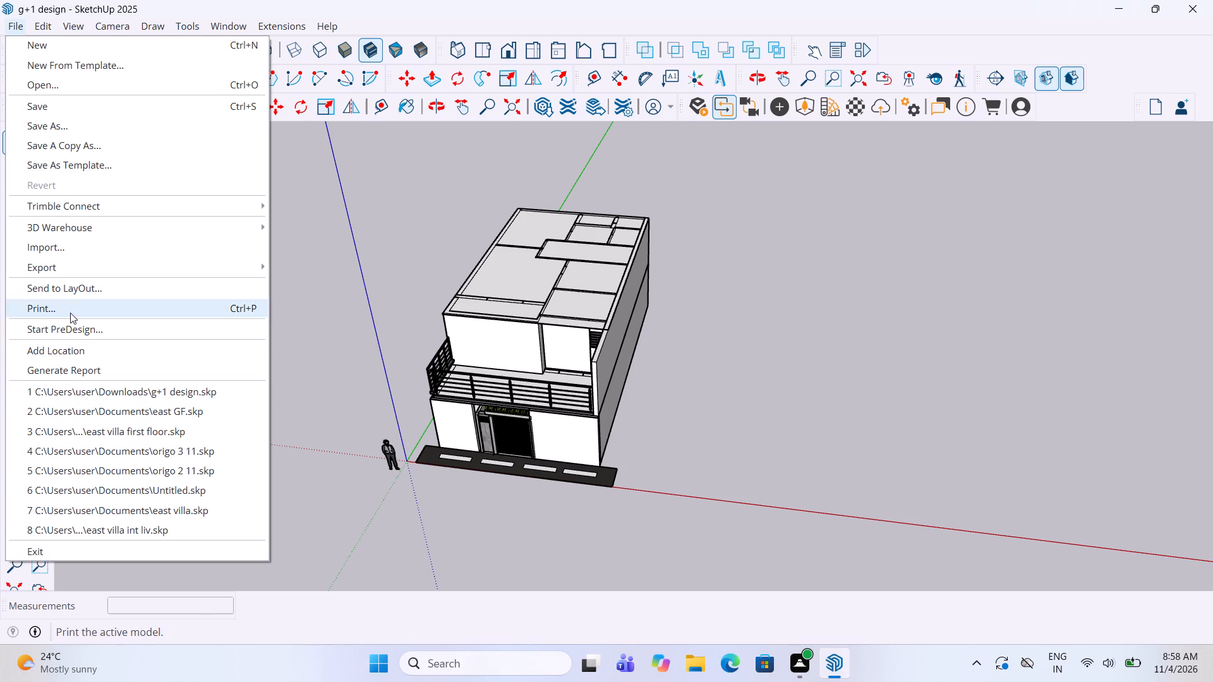
left_click(71, 311)
left_click(636, 443)
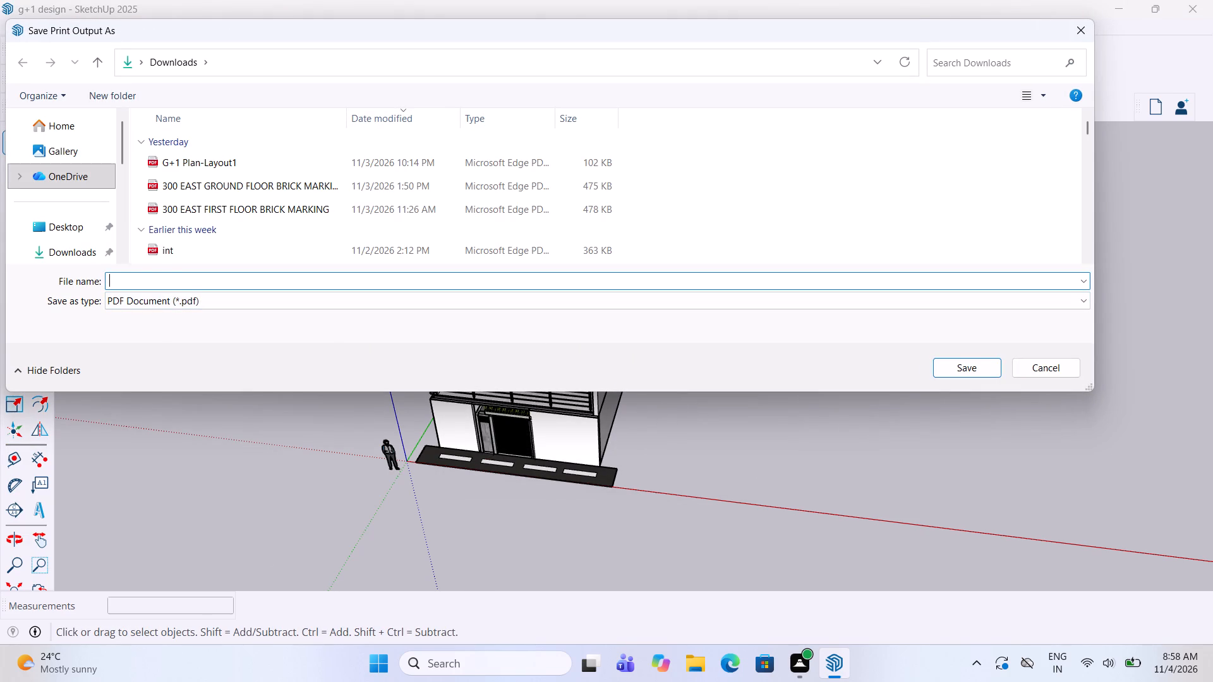
key("g")
type("+1 design")
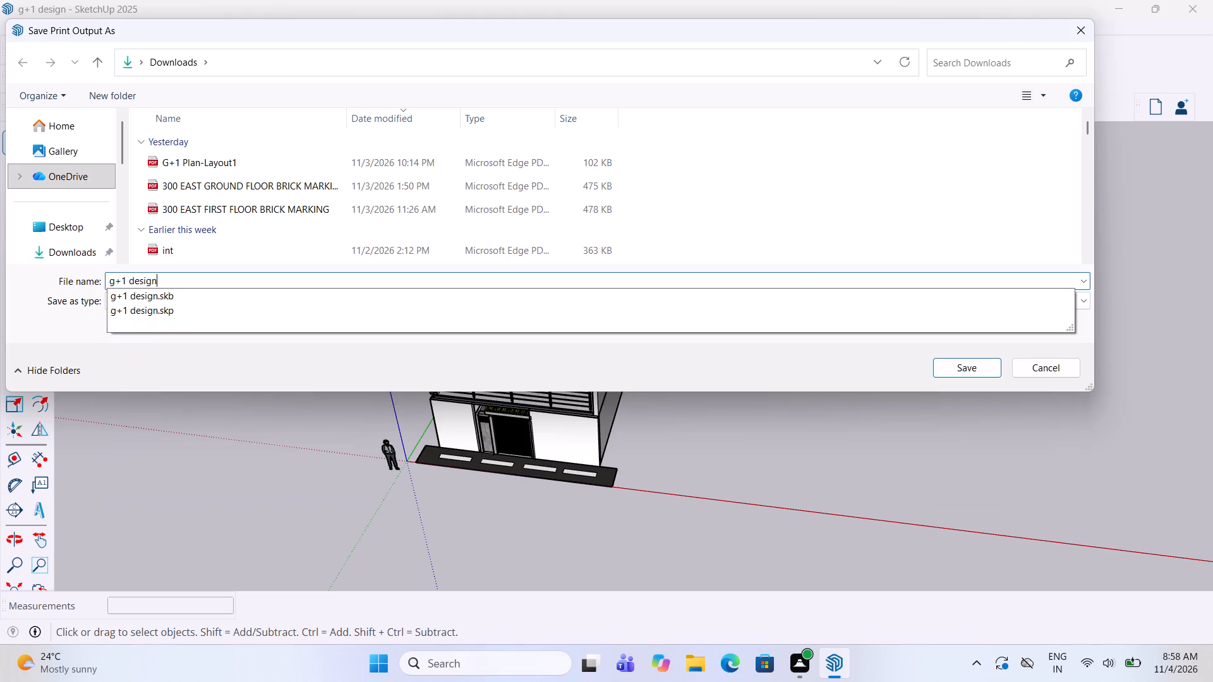
left_click(983, 376)
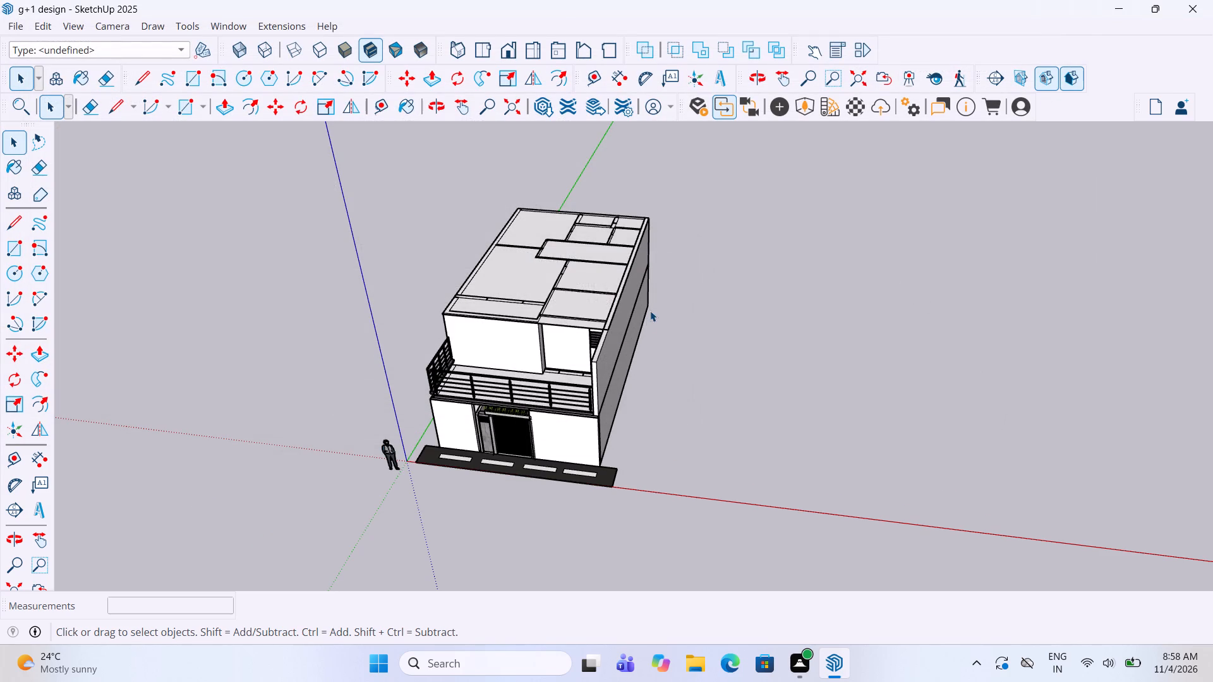
Export the 3D model as a COLLADA (.dae) file named g+1 design in the Downloads folder.
left_click(16, 26)
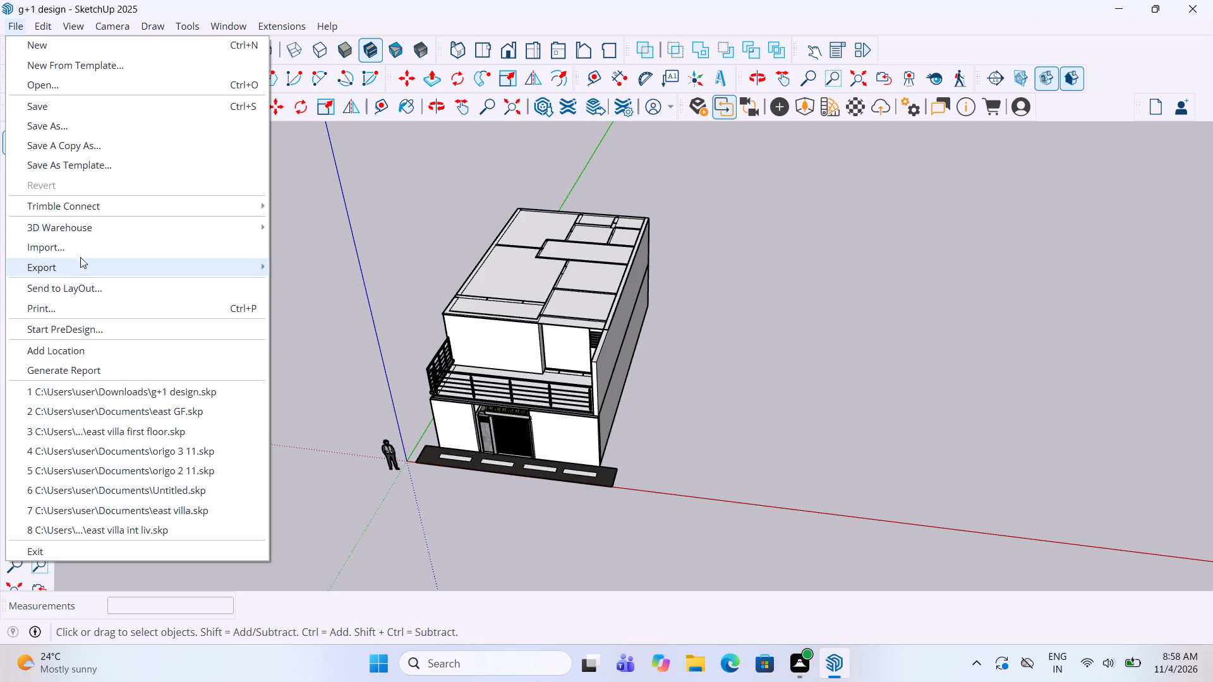
left_click(84, 265)
left_click(317, 267)
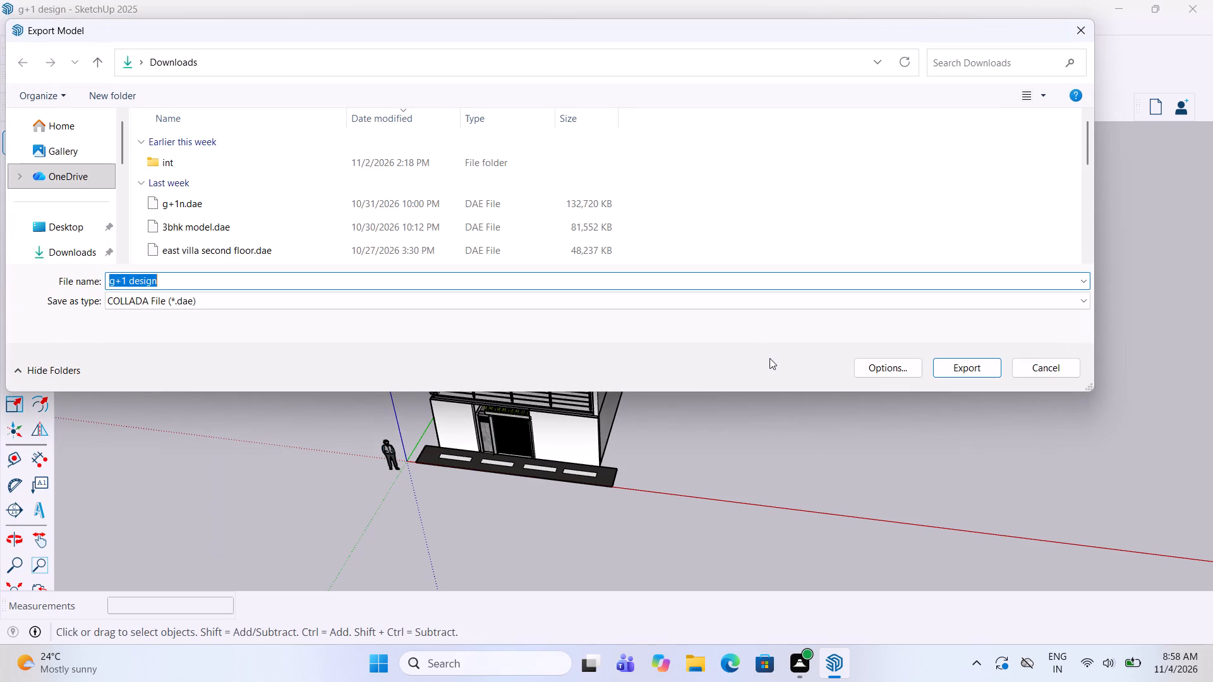
left_click(968, 366)
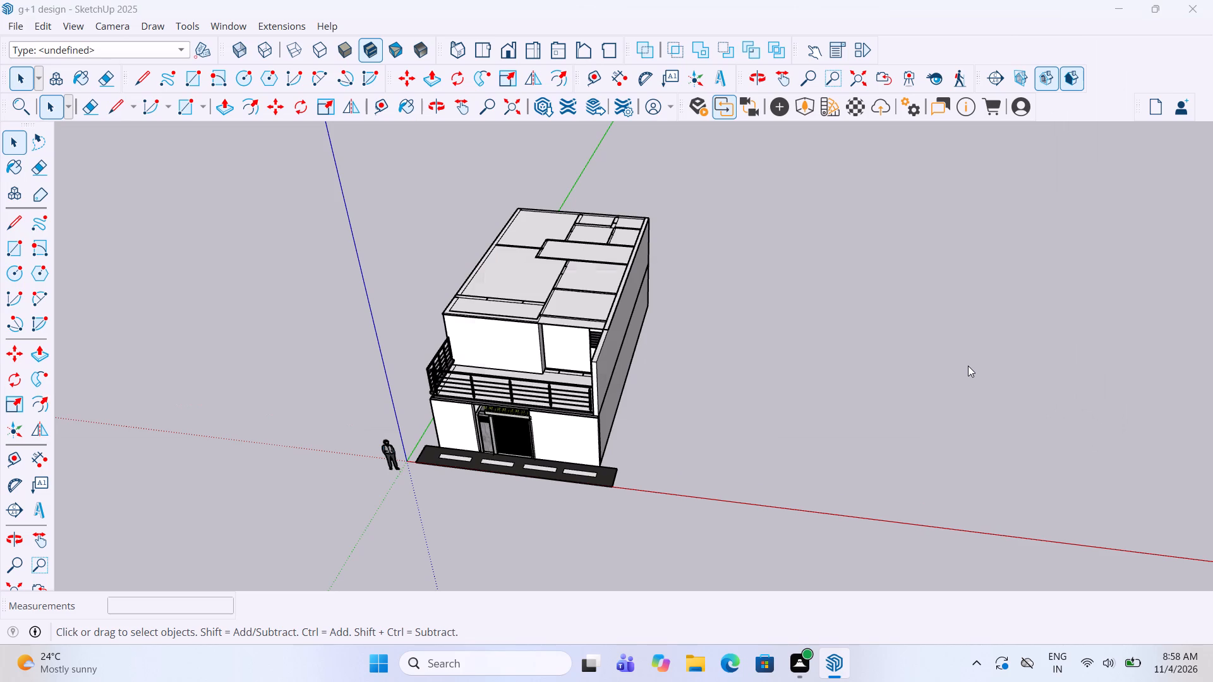